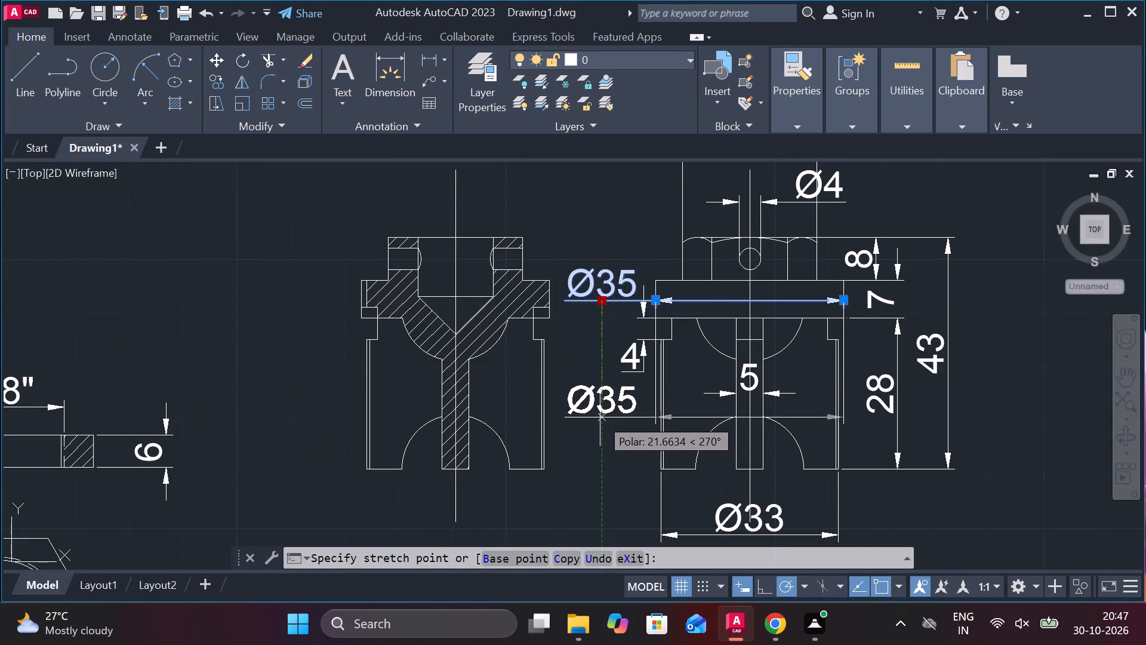
Cancel the pending stretch of the upper Ø35 dimension and clear its selection.
key(Escape)
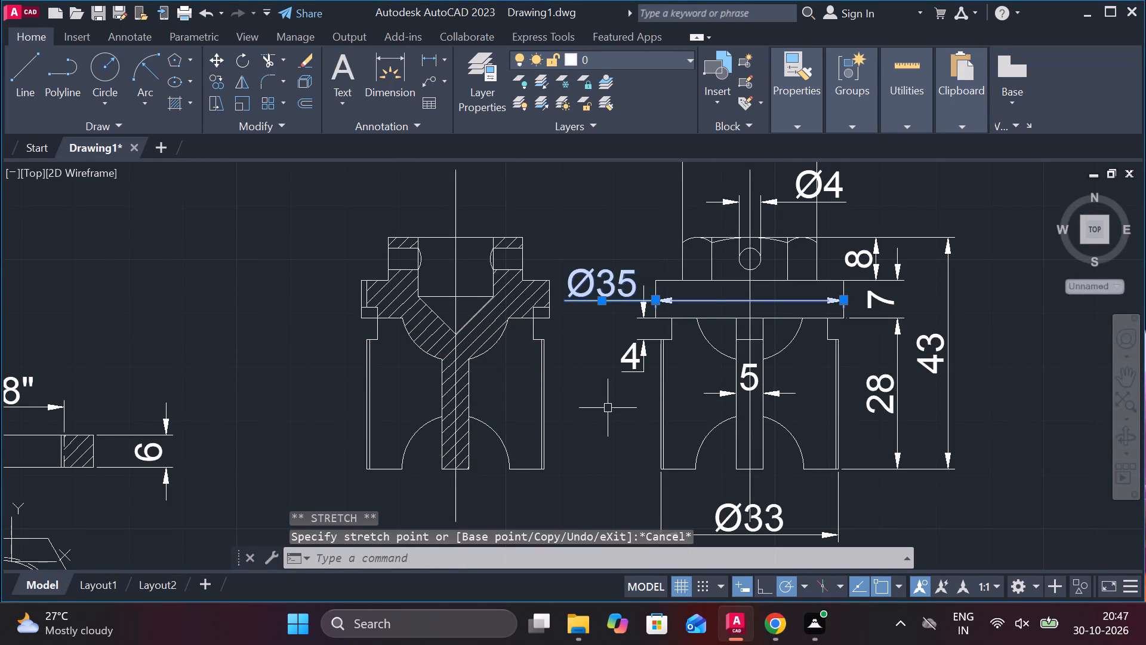
key(Escape)
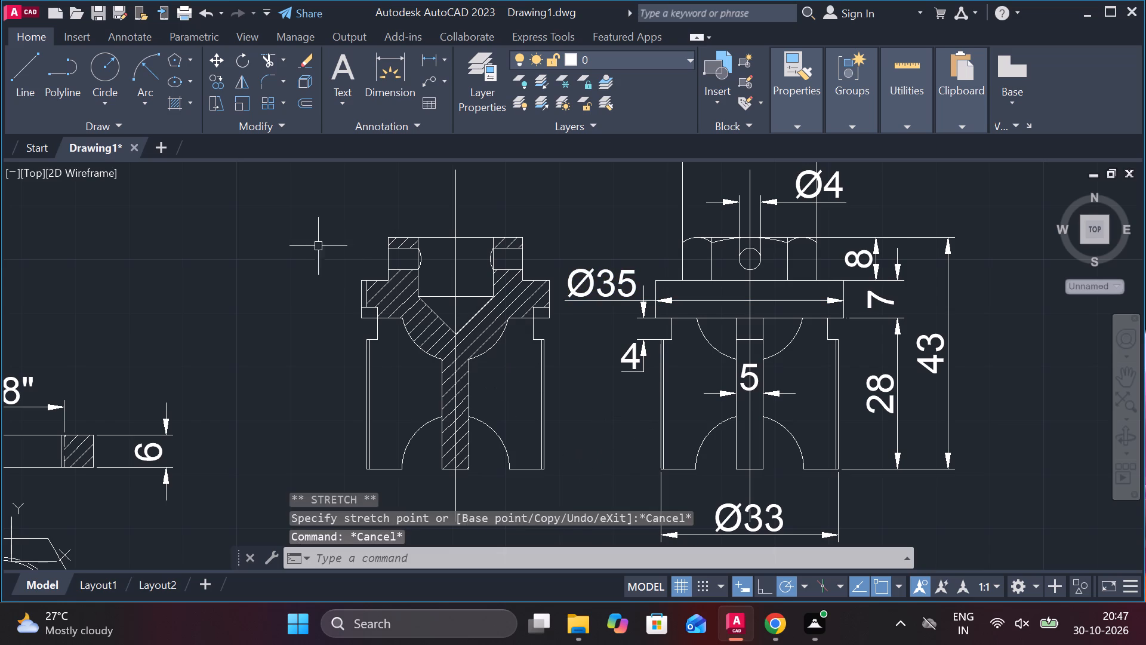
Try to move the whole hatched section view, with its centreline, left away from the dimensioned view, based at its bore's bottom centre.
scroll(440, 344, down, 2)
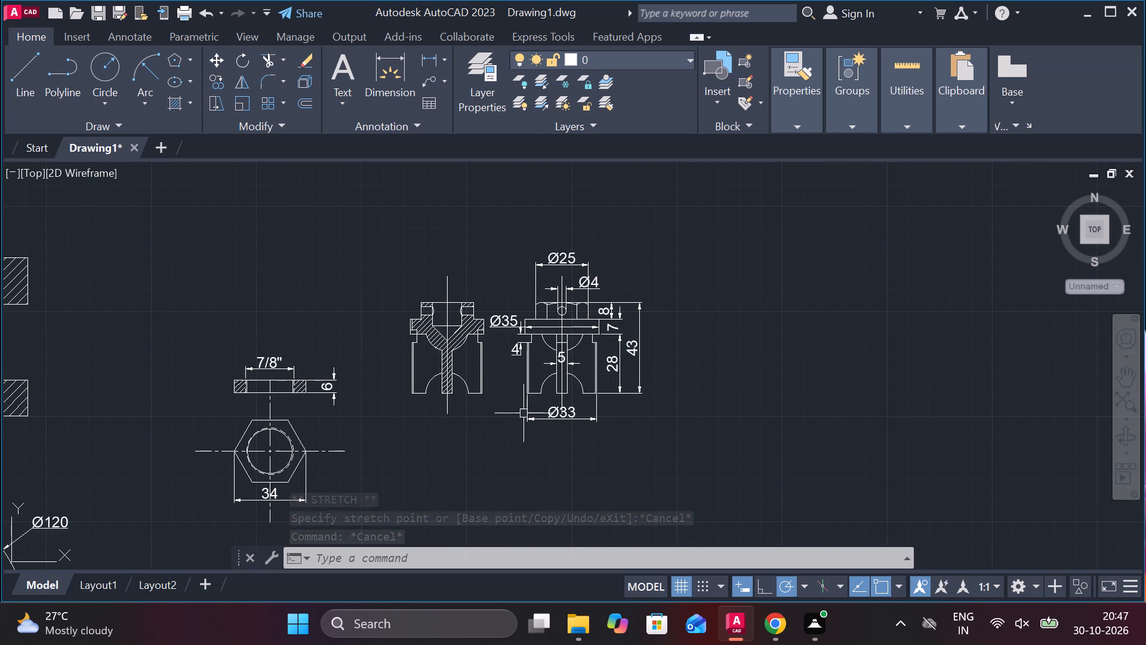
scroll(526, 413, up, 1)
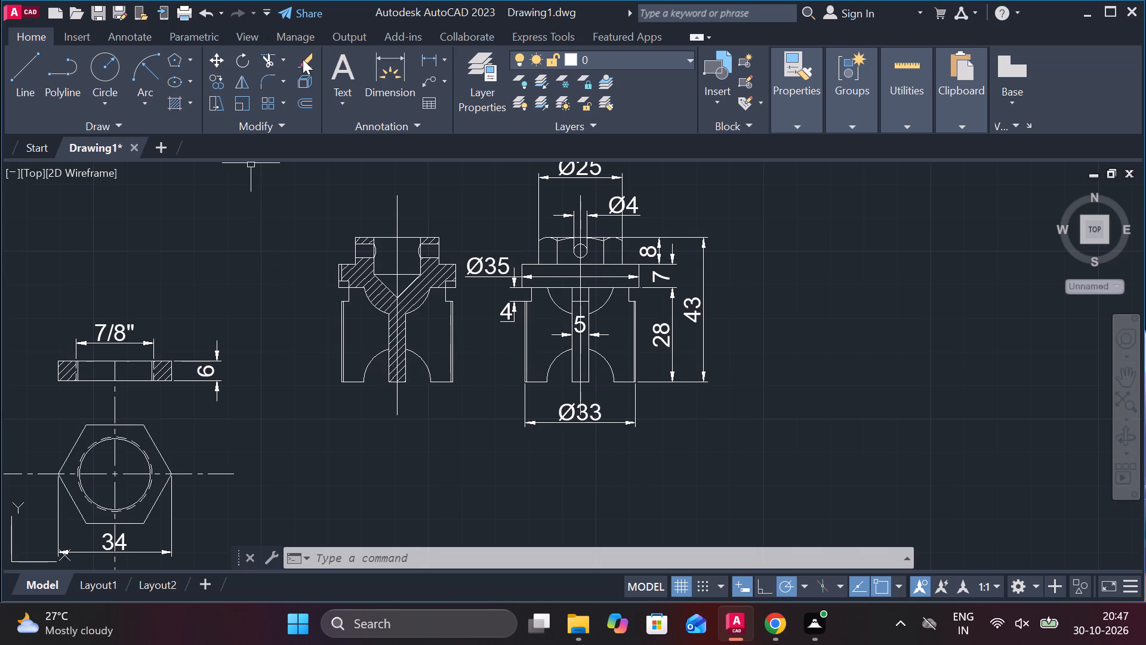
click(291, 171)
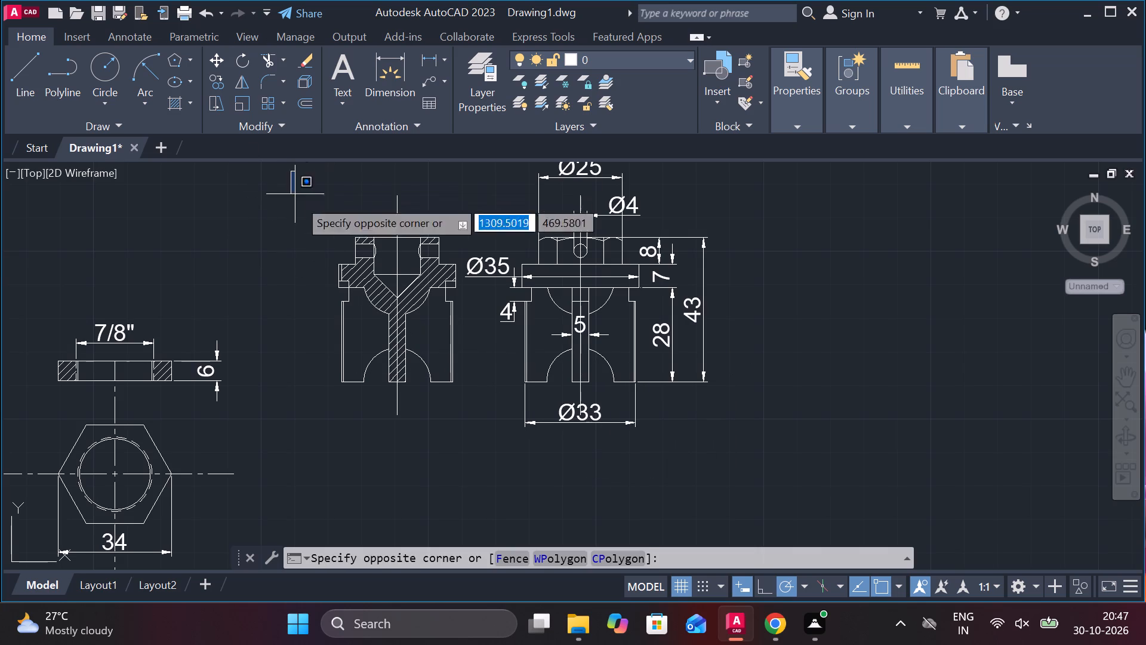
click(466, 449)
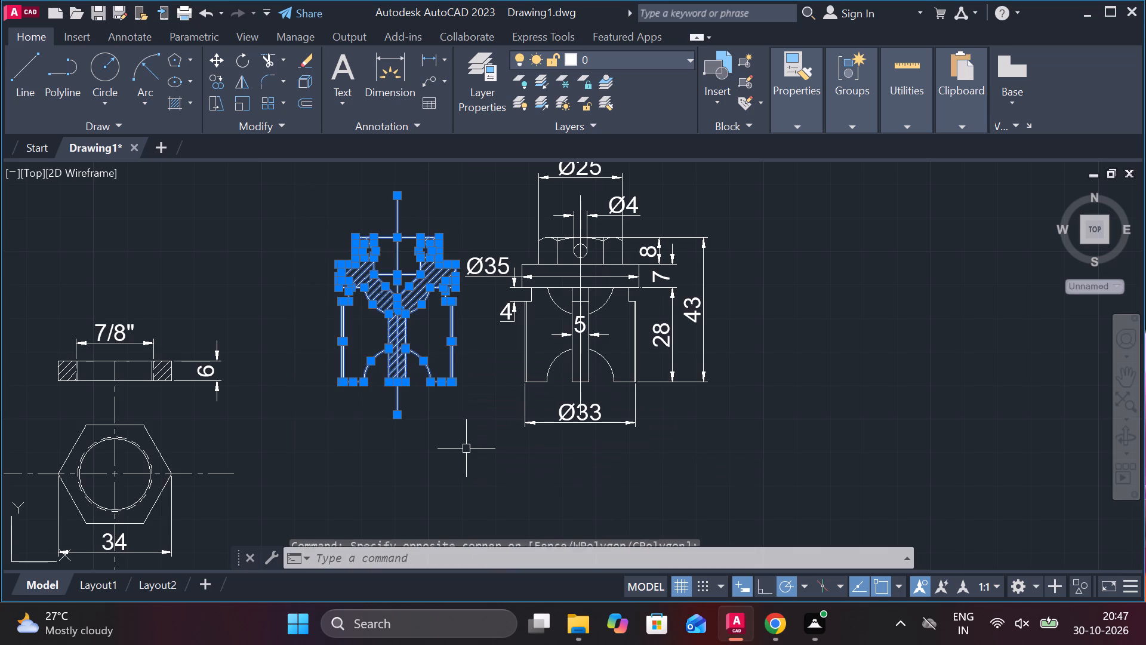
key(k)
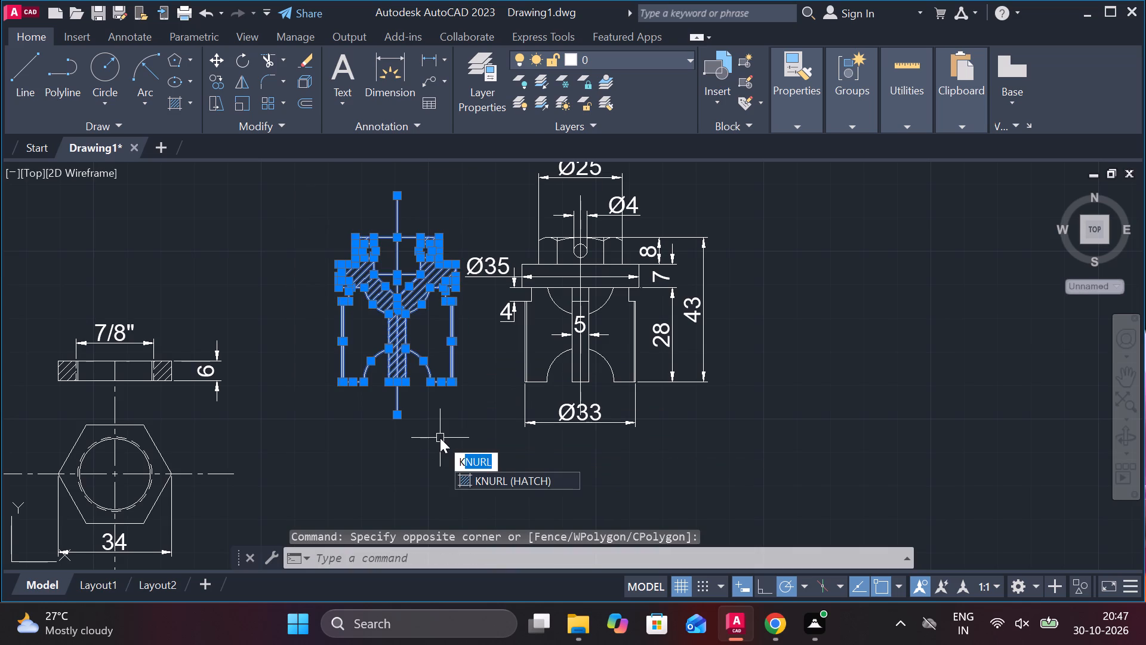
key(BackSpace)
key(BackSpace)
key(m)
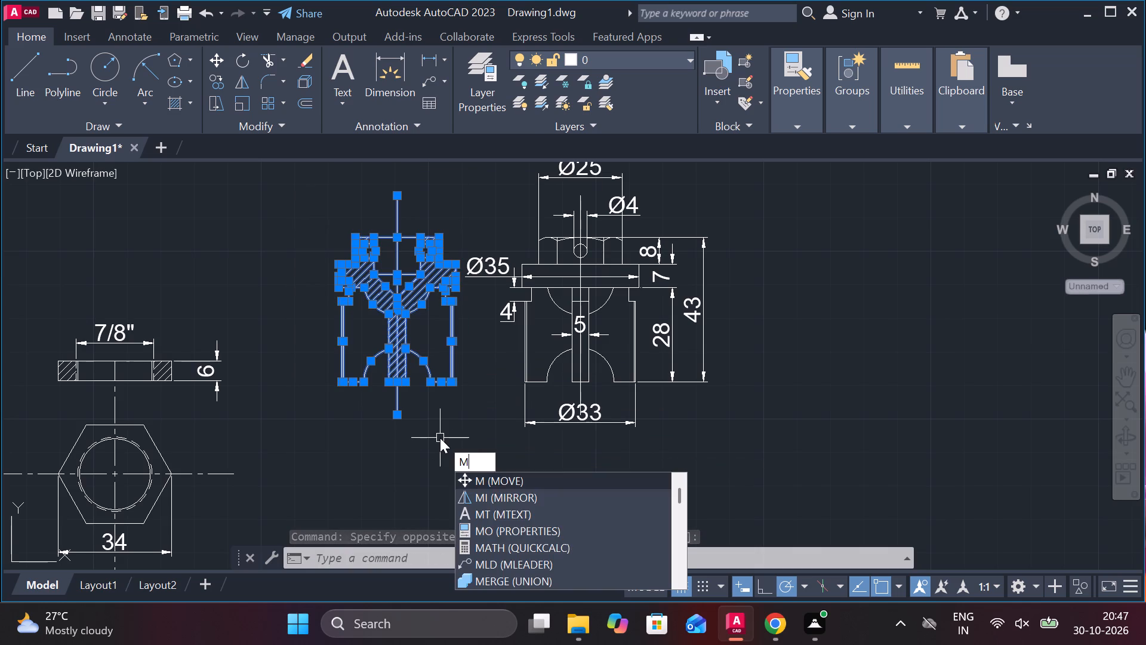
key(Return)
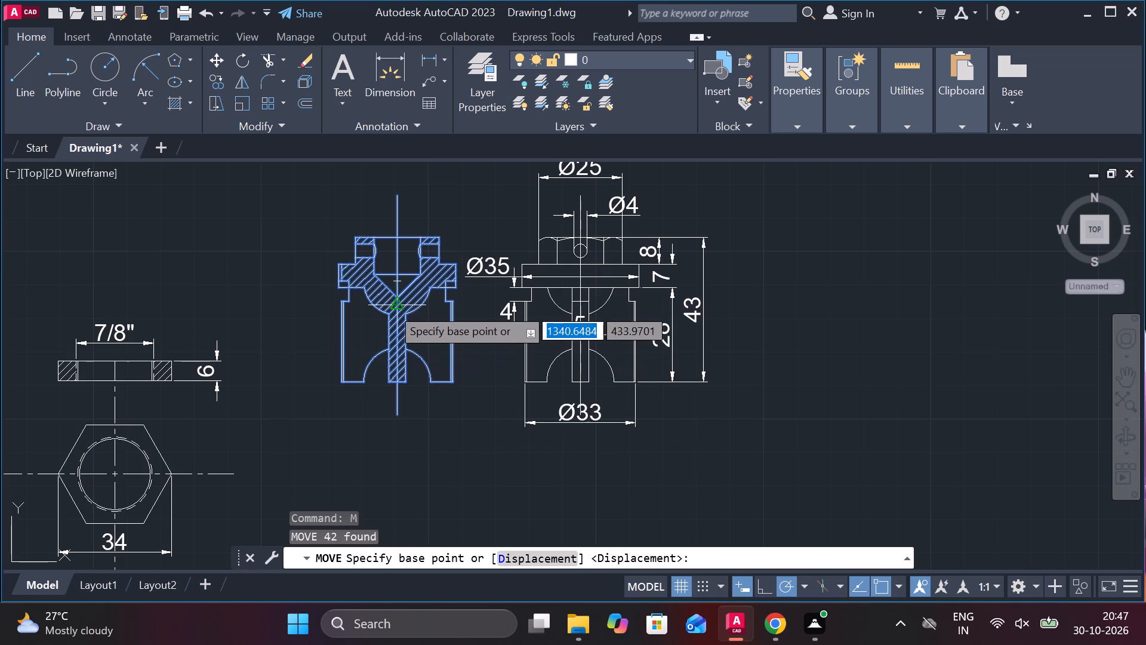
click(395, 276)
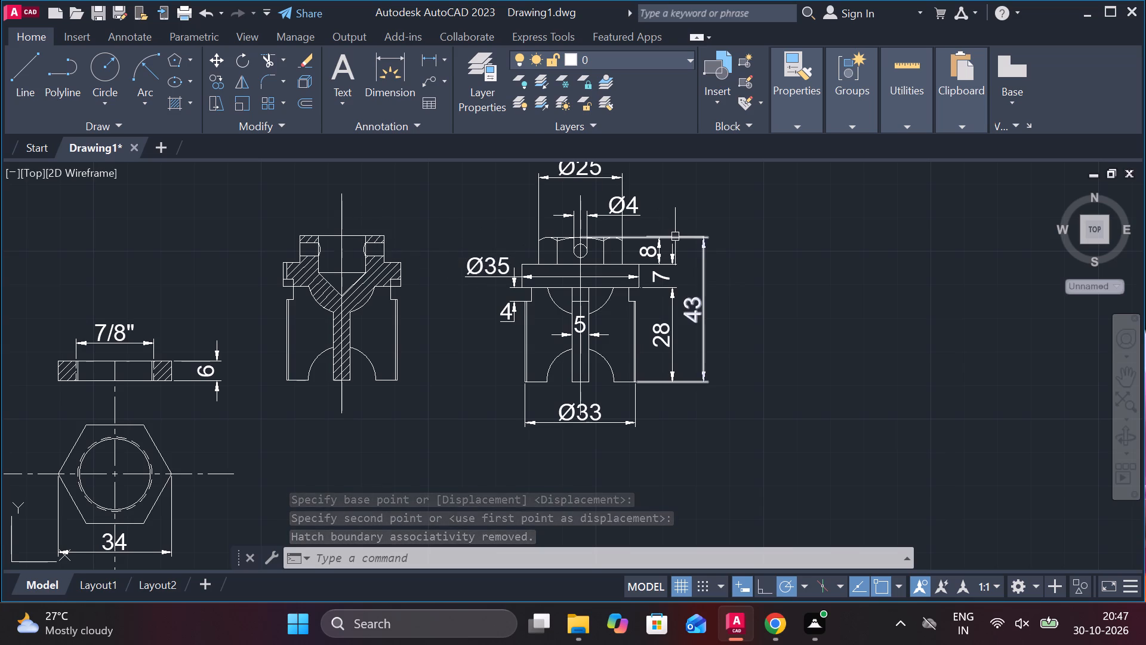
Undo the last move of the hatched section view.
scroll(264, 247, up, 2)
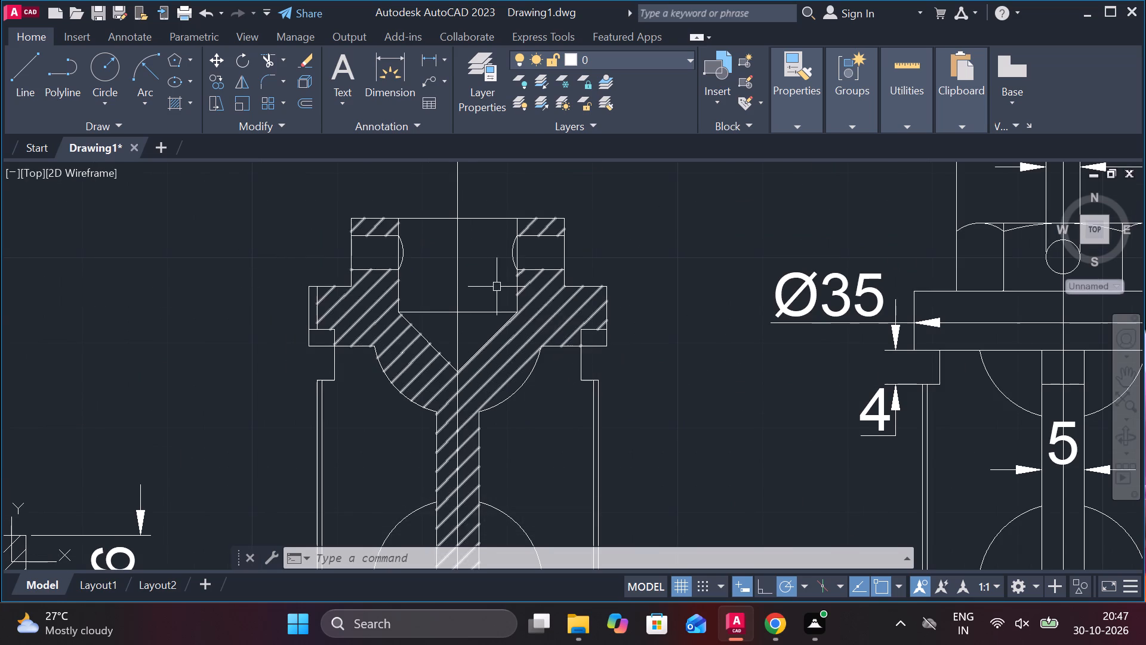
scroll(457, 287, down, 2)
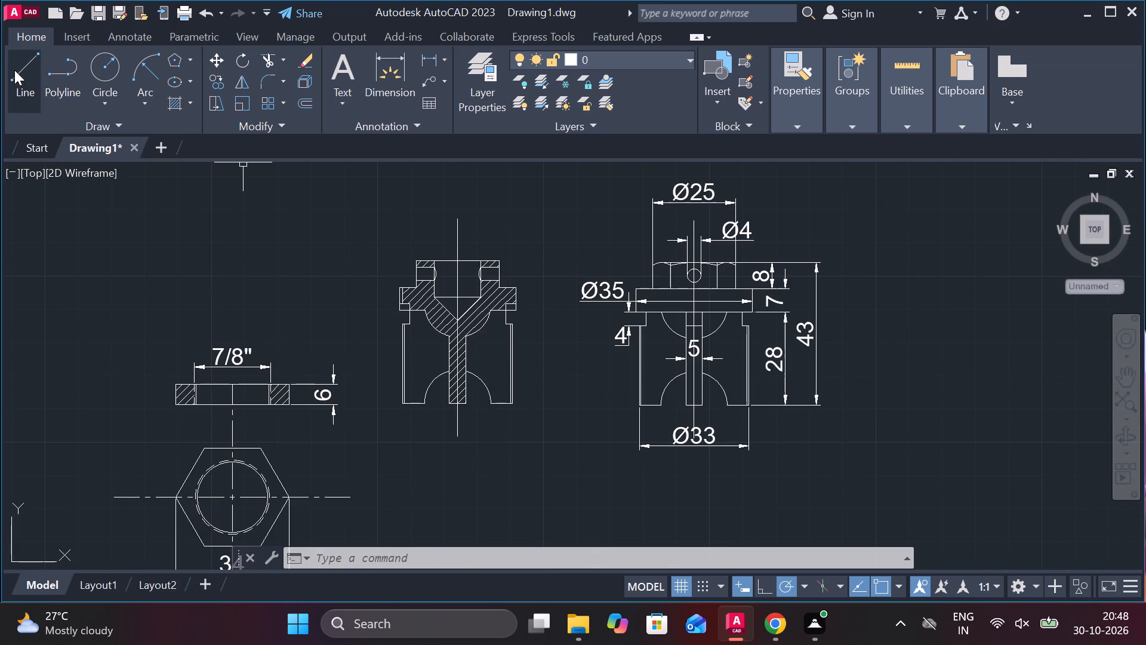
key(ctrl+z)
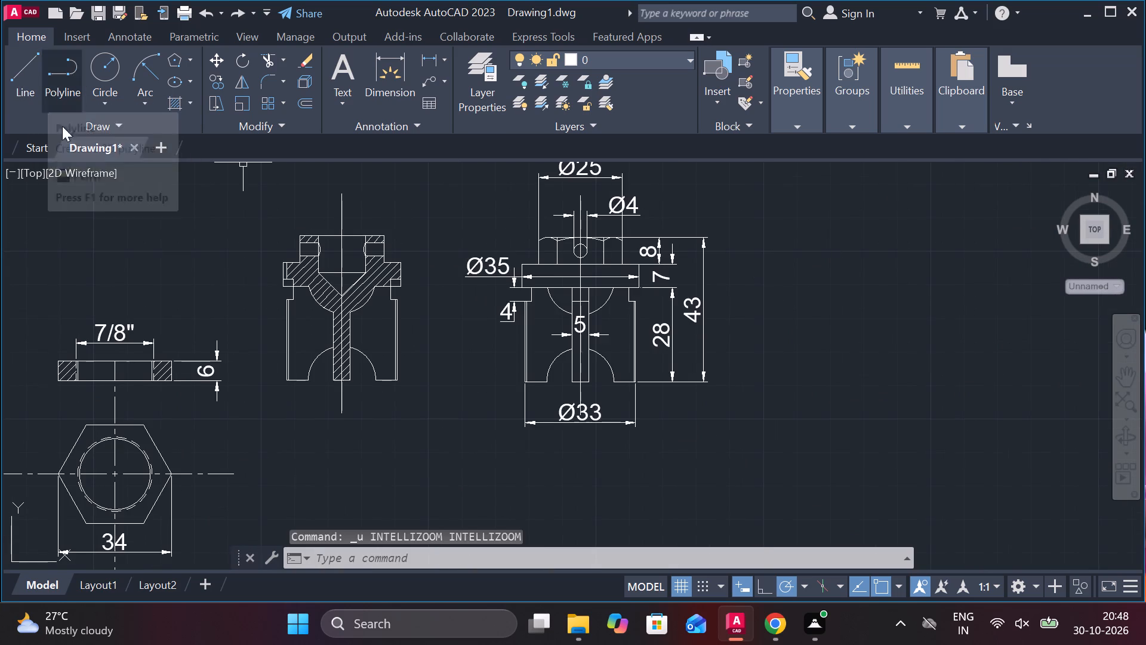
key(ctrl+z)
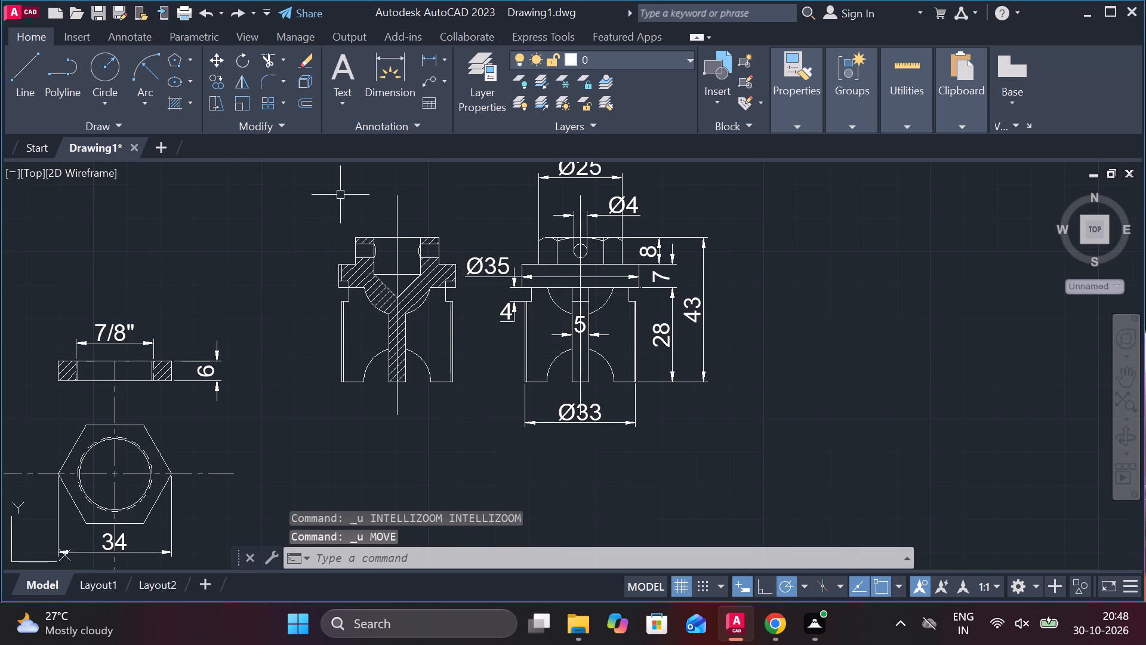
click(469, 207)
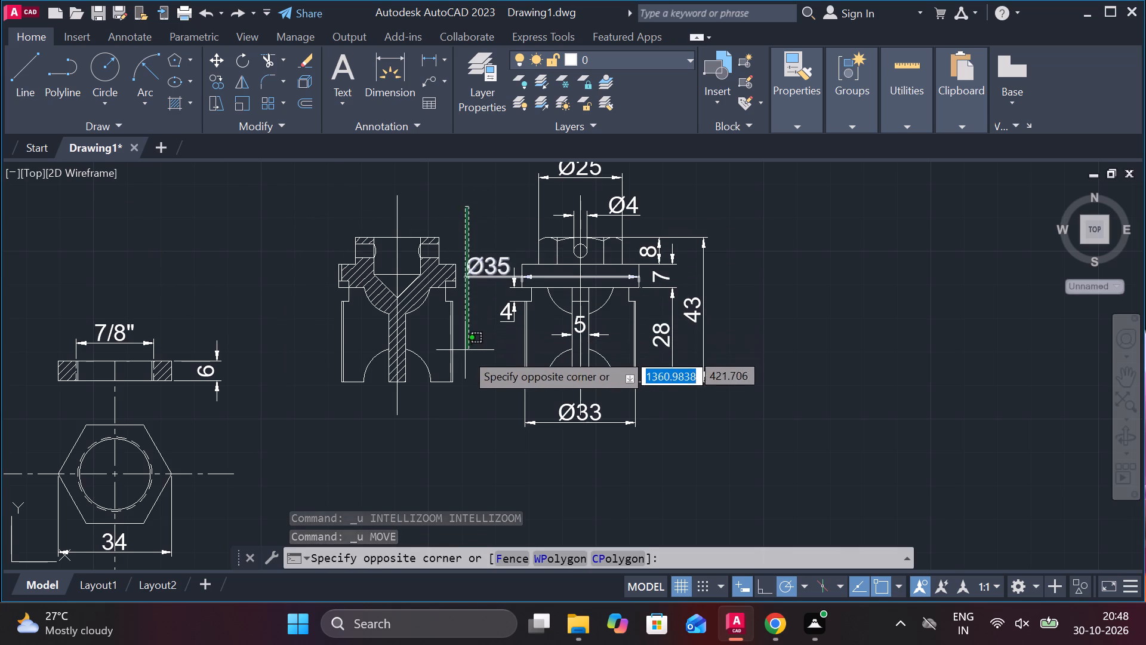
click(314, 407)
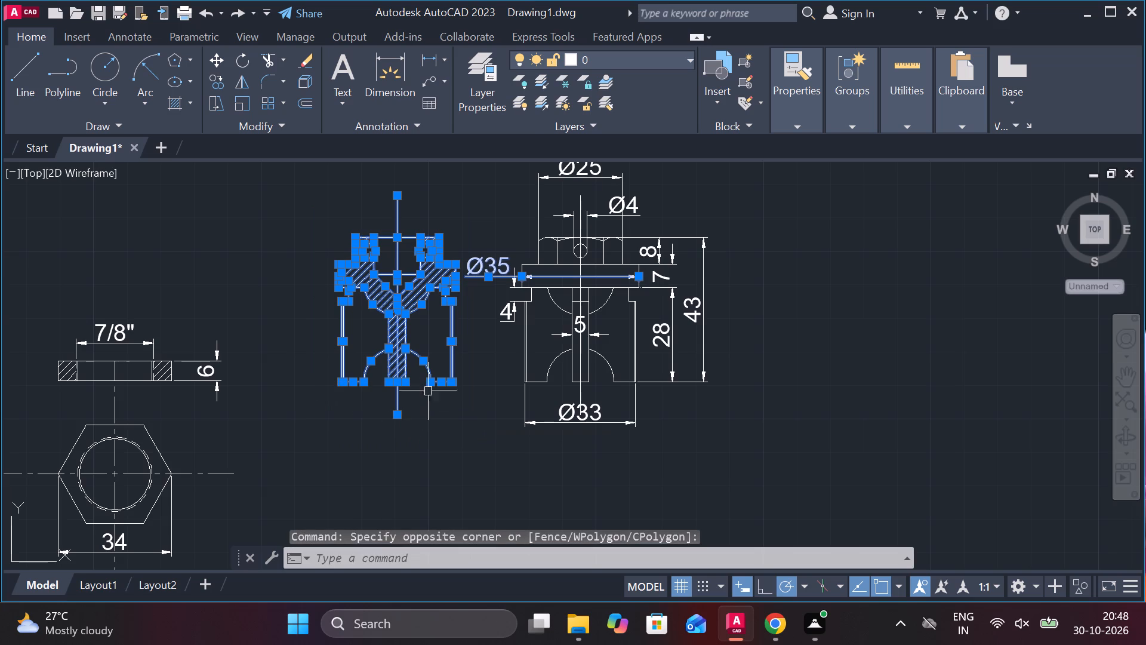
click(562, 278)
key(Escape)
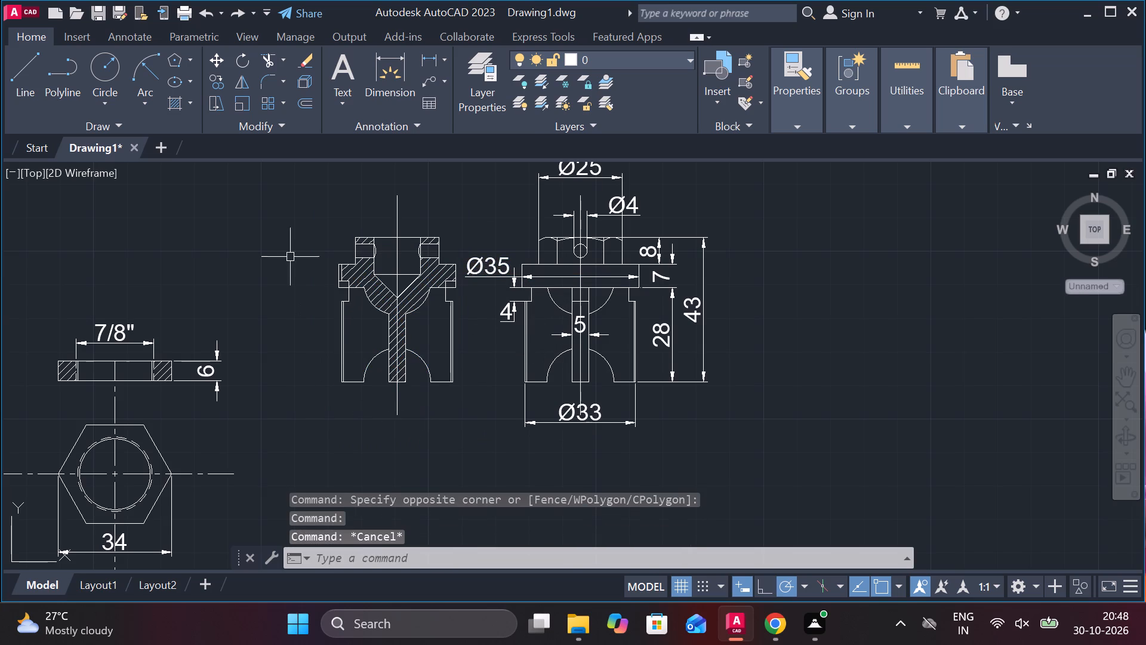
Move the hatched section view with its centreline horizontally left, away from the Ø35 dimension, using its top edge's midpoint as base.
click(291, 175)
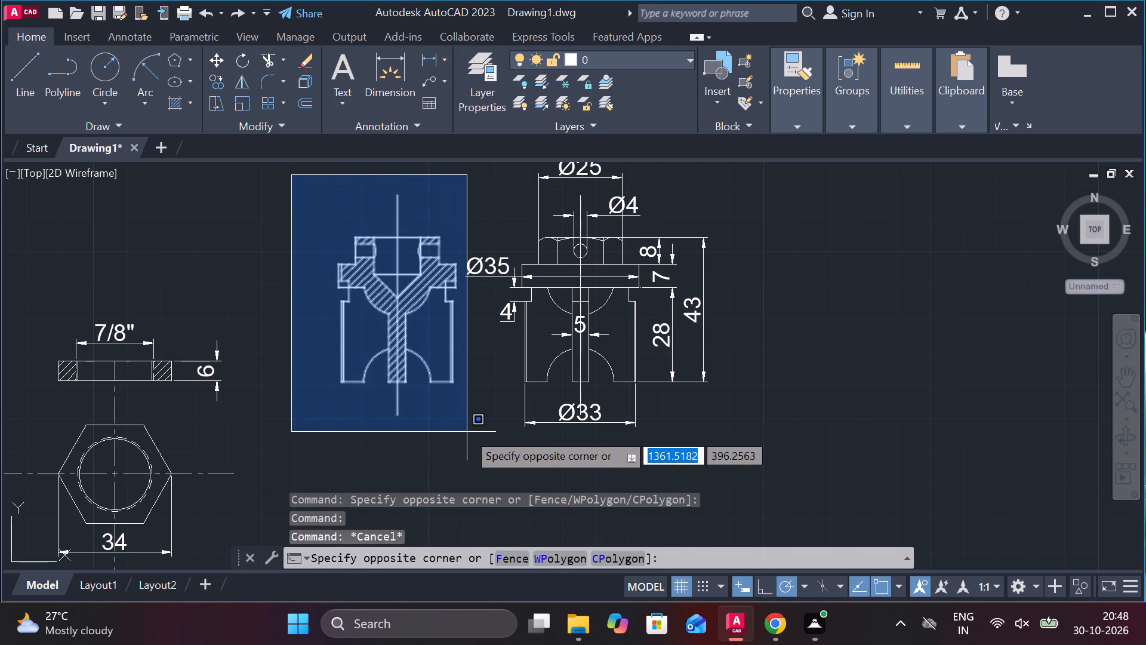
click(460, 432)
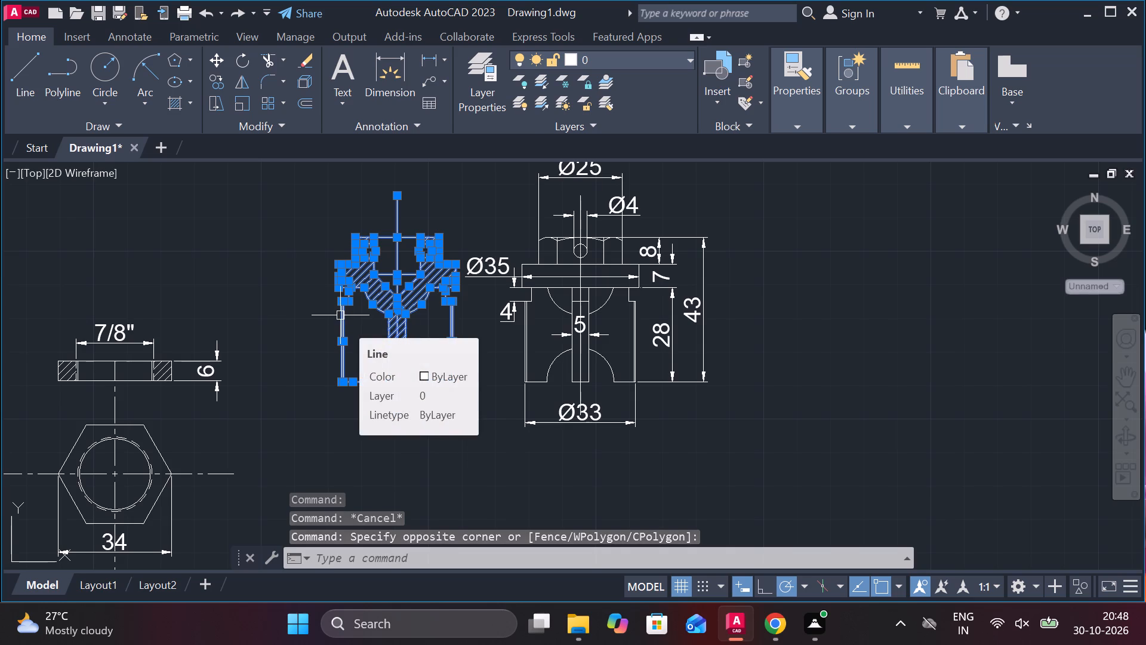
key(m)
key(Return)
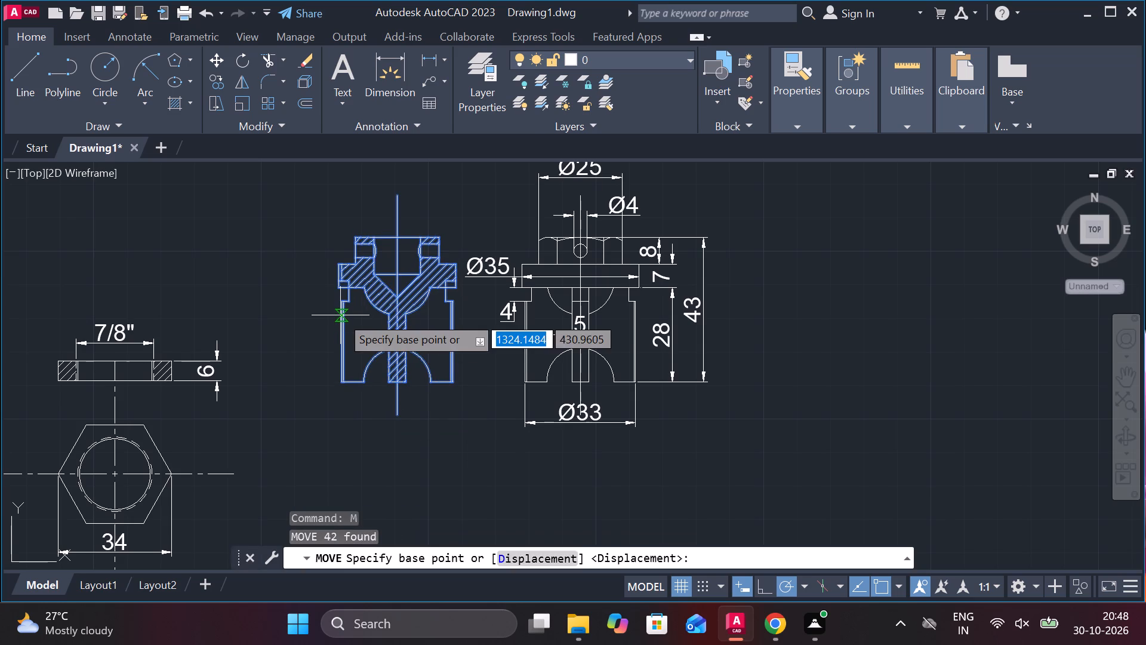
click(397, 237)
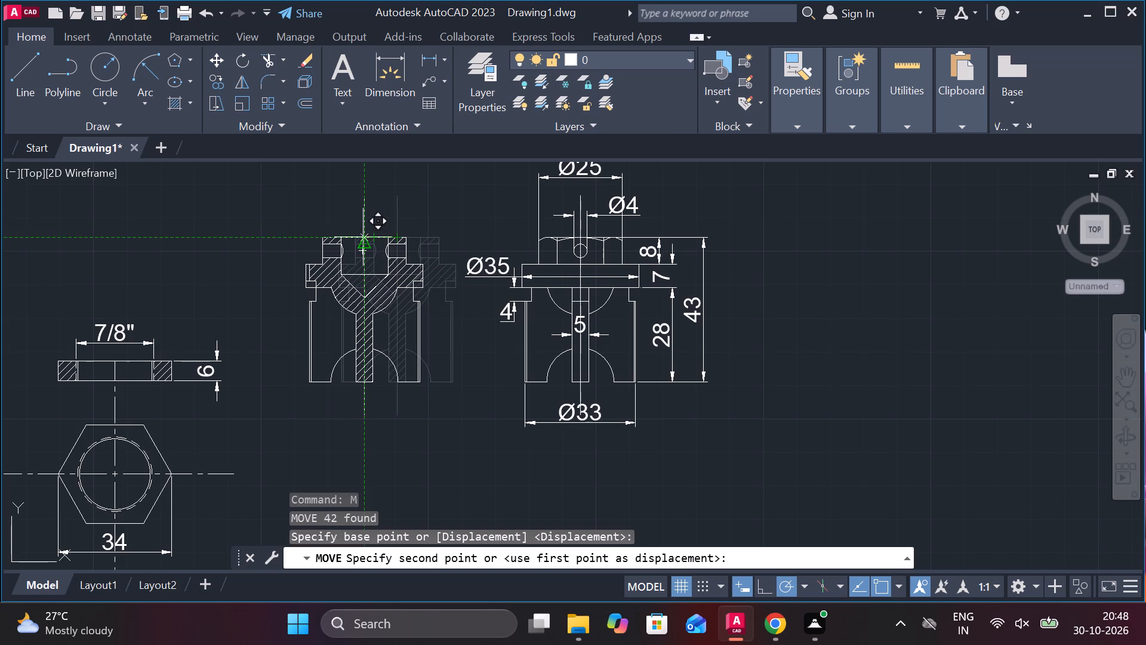
click(363, 237)
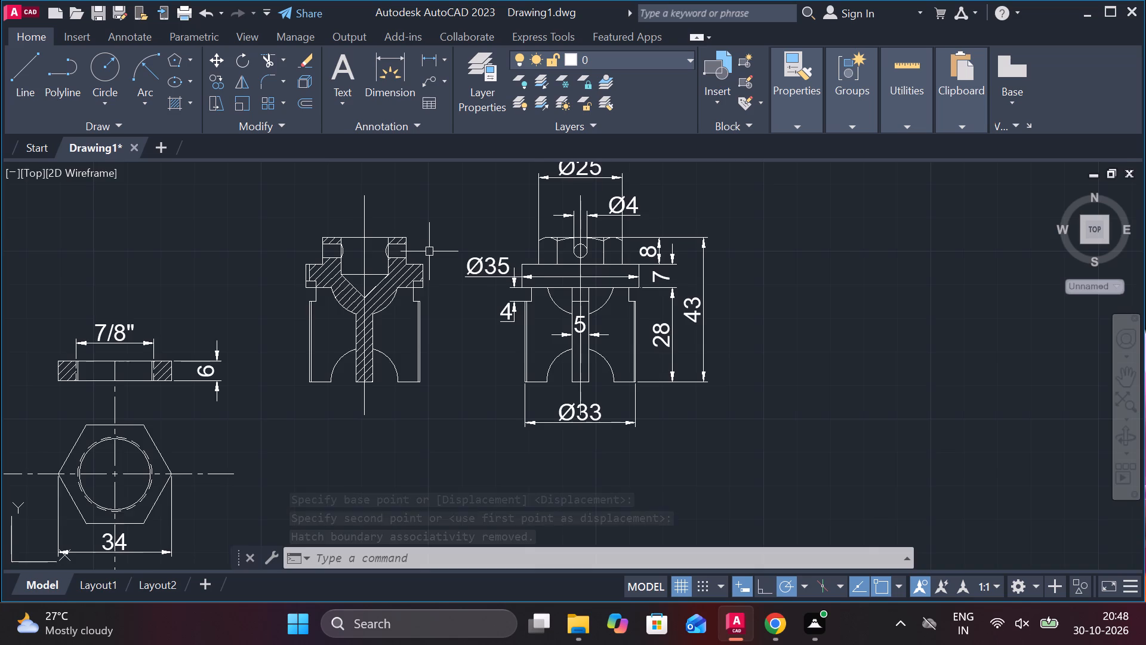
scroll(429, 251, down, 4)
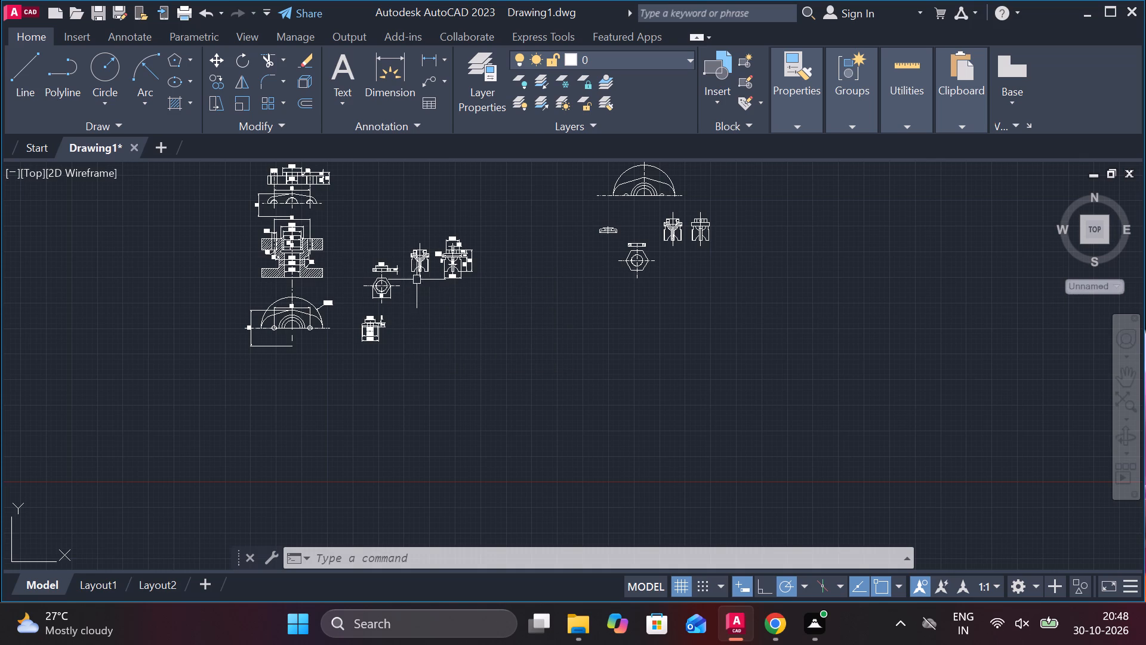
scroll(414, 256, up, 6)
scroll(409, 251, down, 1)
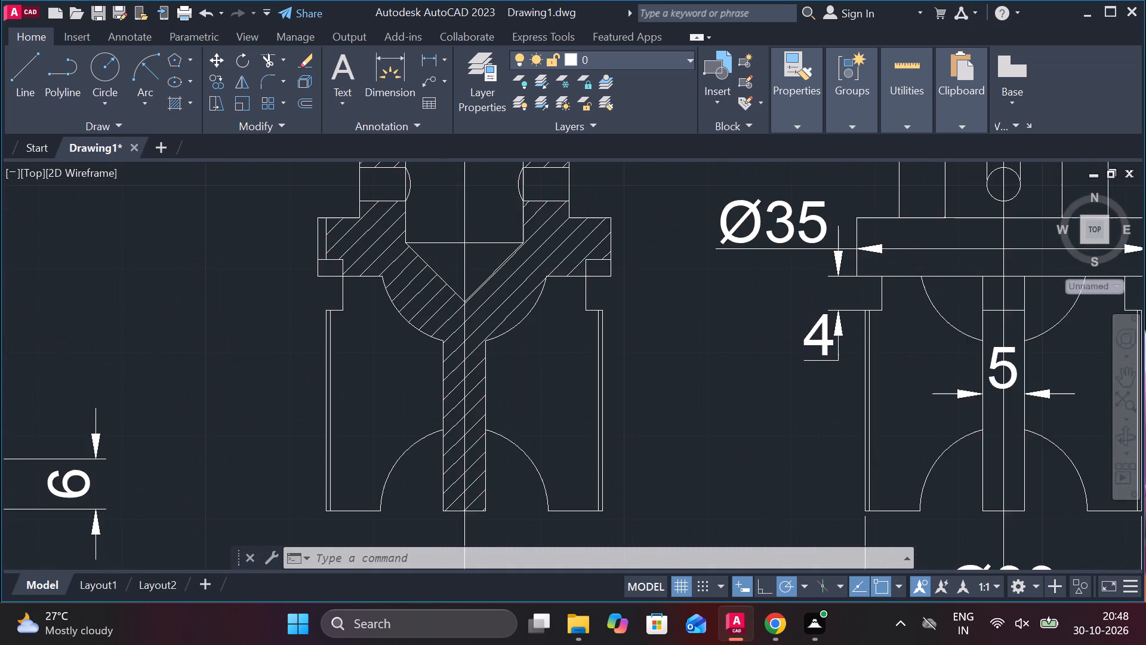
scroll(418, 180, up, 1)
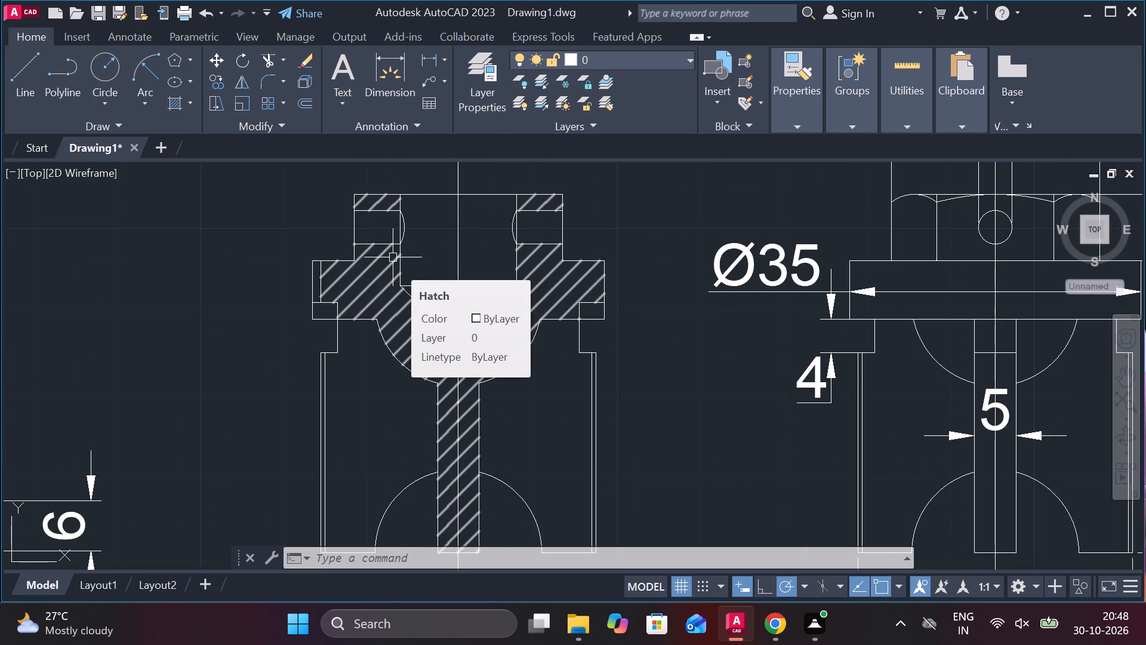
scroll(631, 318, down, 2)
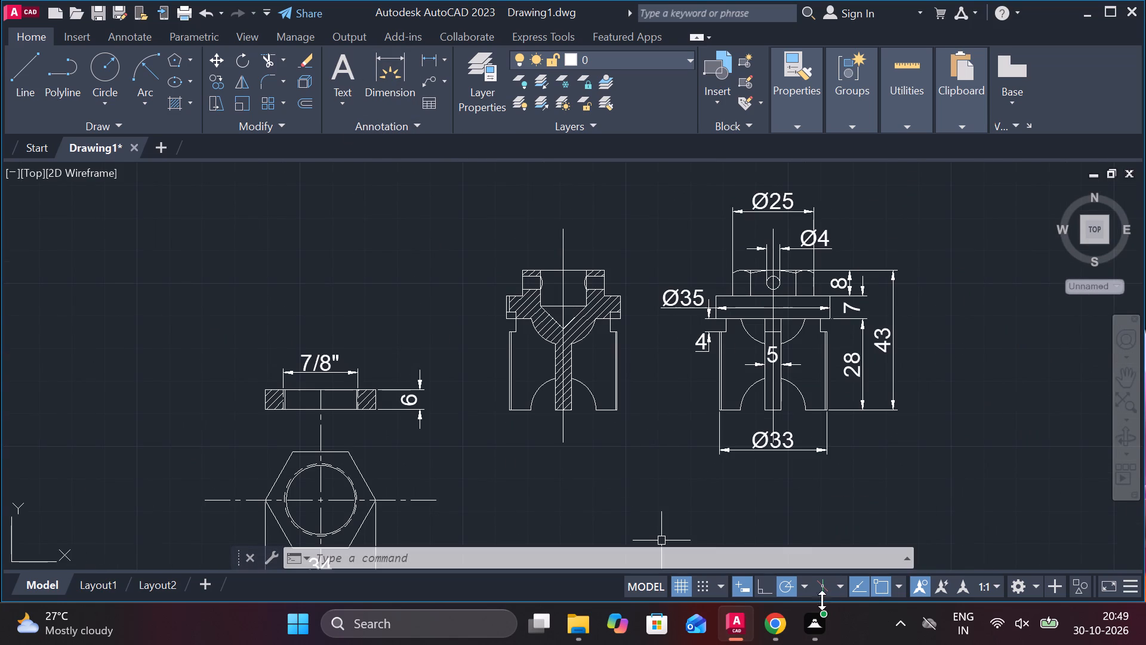
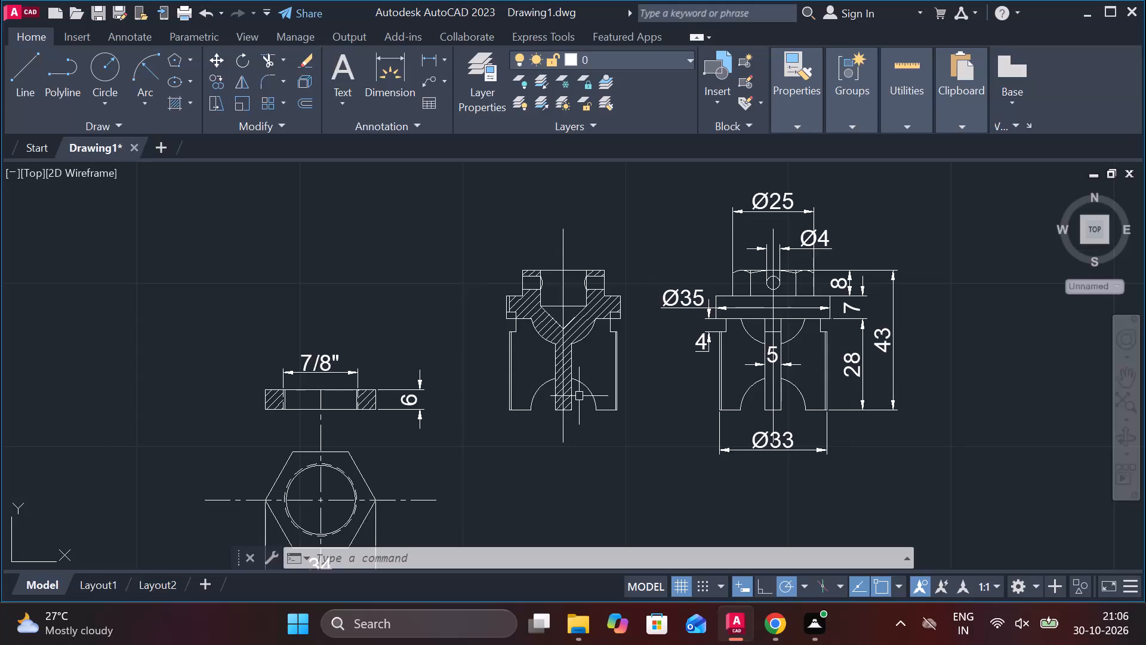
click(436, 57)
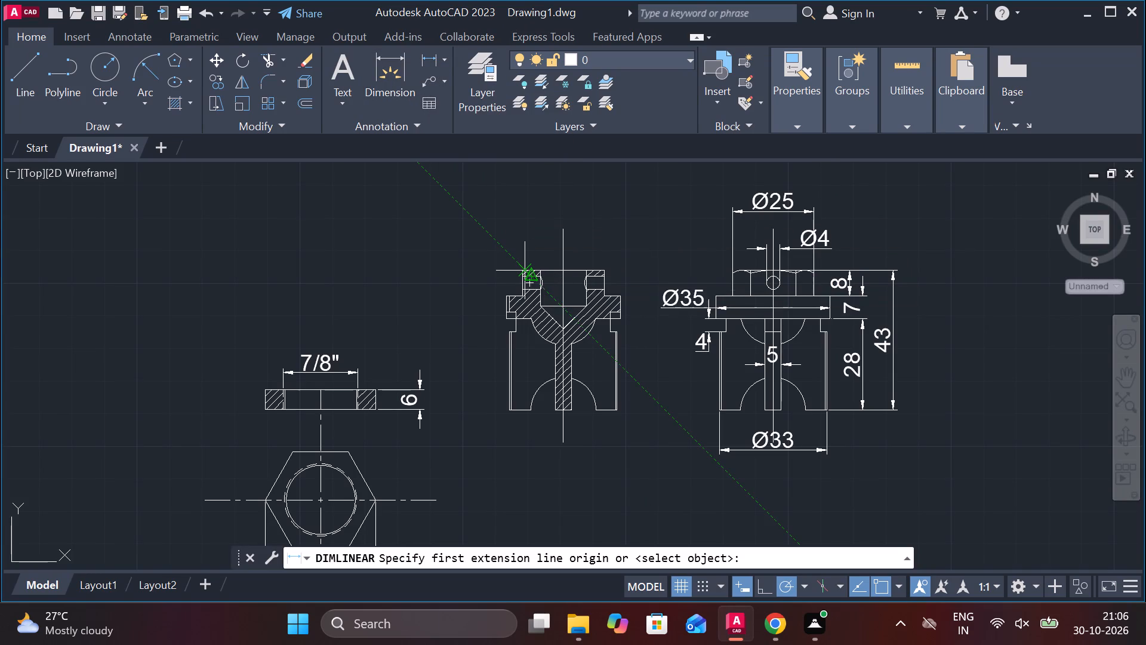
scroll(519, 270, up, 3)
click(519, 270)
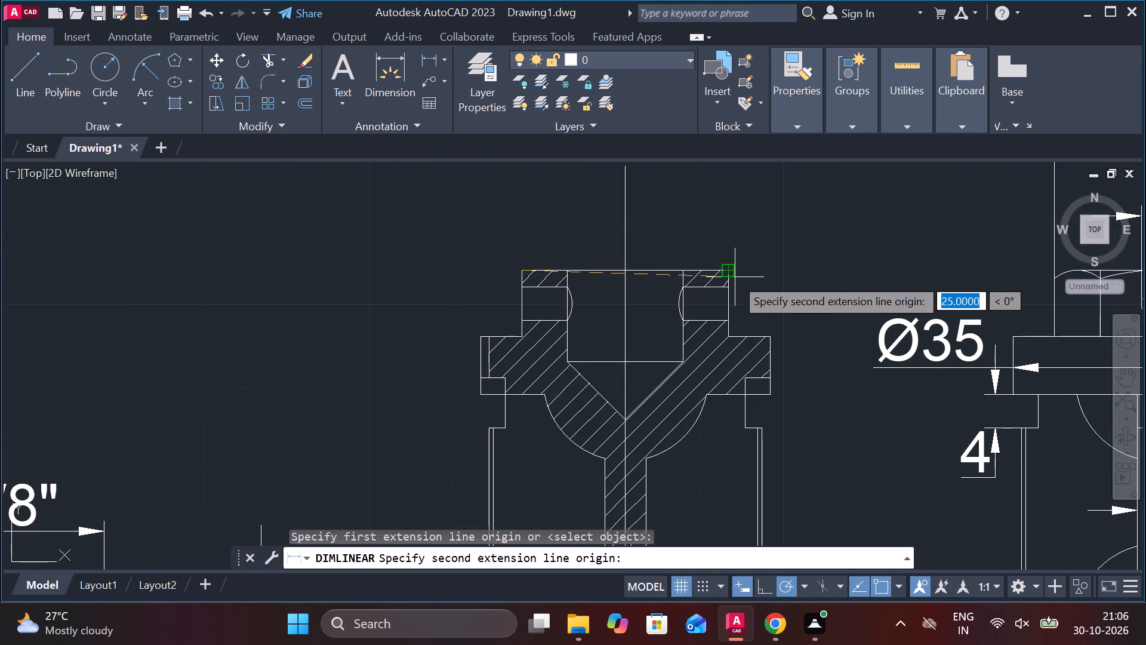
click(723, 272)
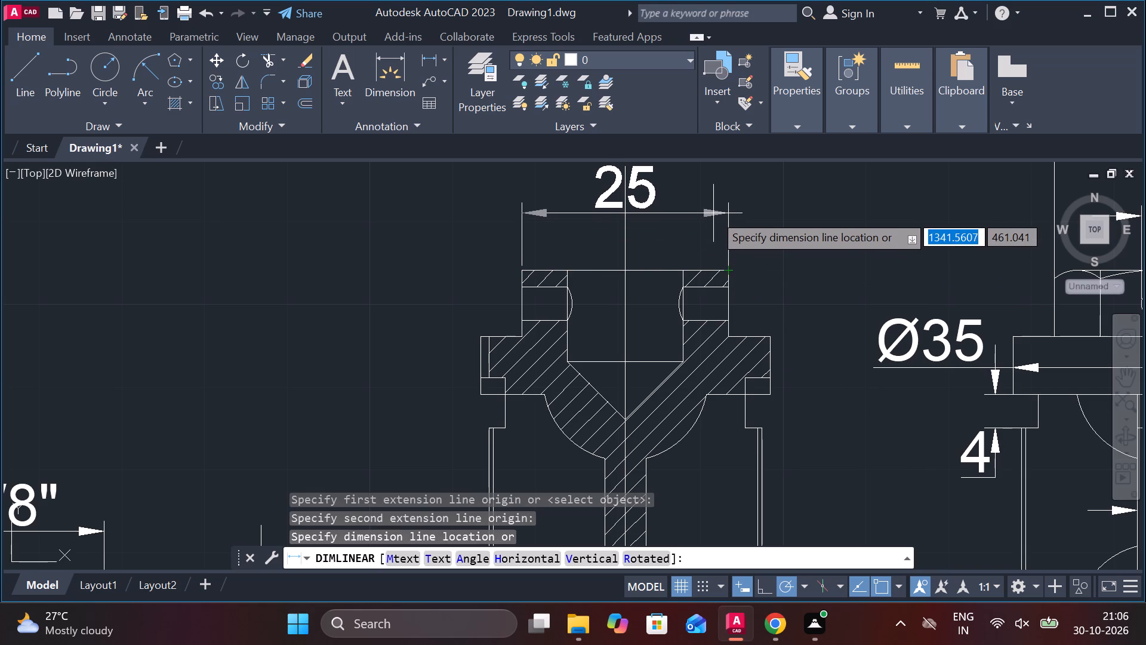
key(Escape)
Add a linear dimension across the bore above the hatched section view and prefix its text with the diameter symbol.
click(420, 65)
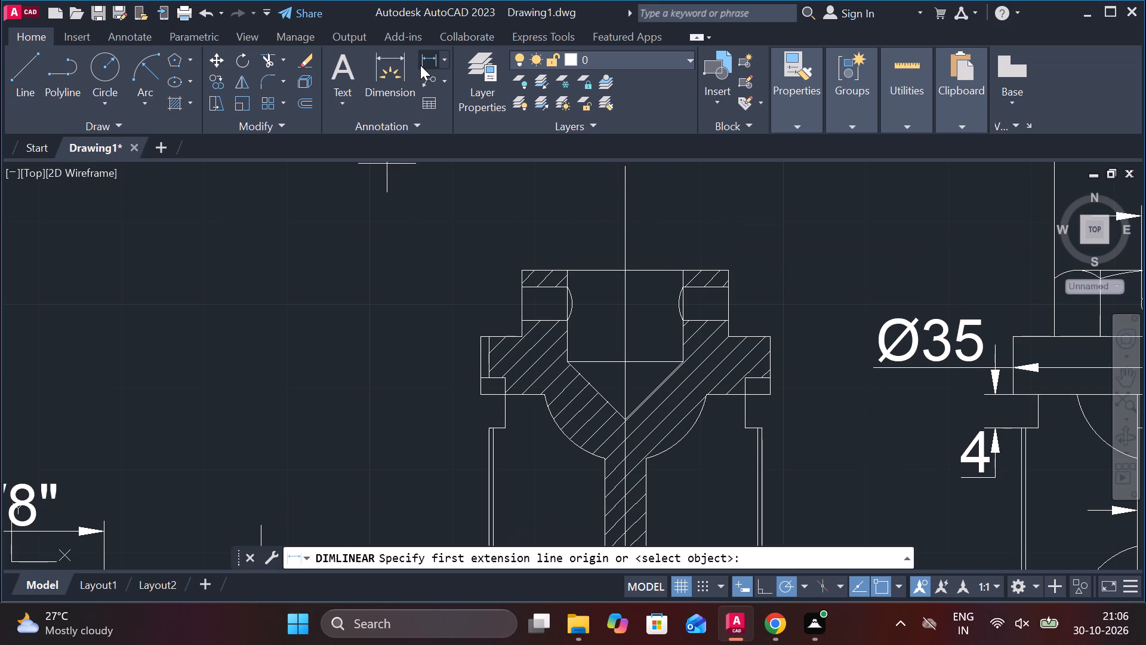
click(565, 272)
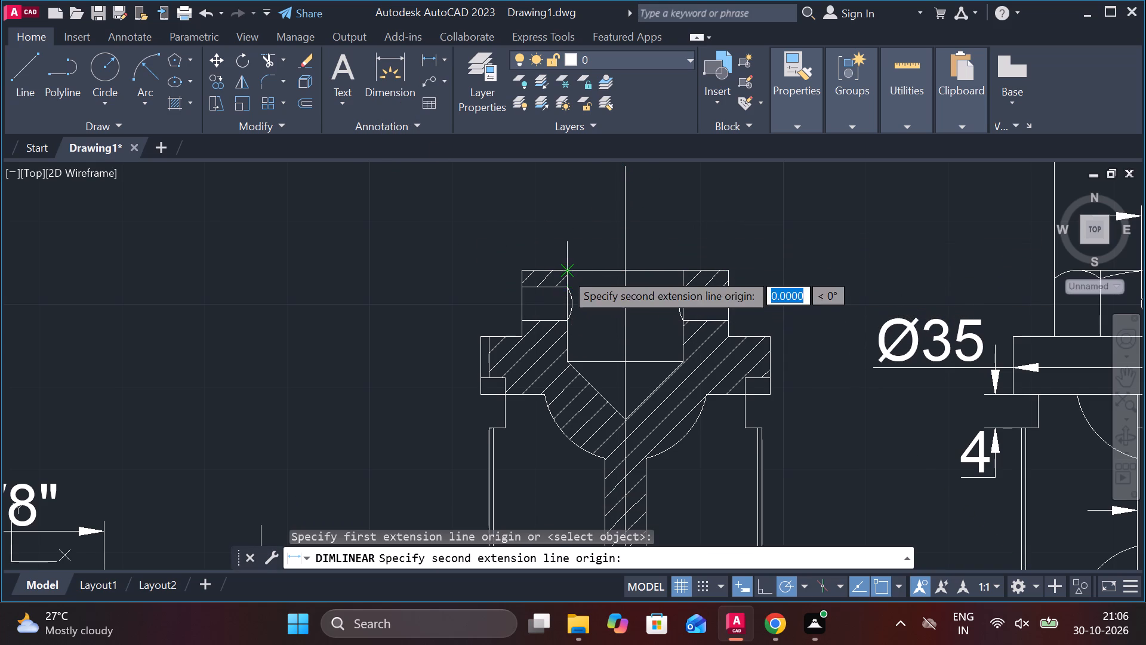
click(684, 270)
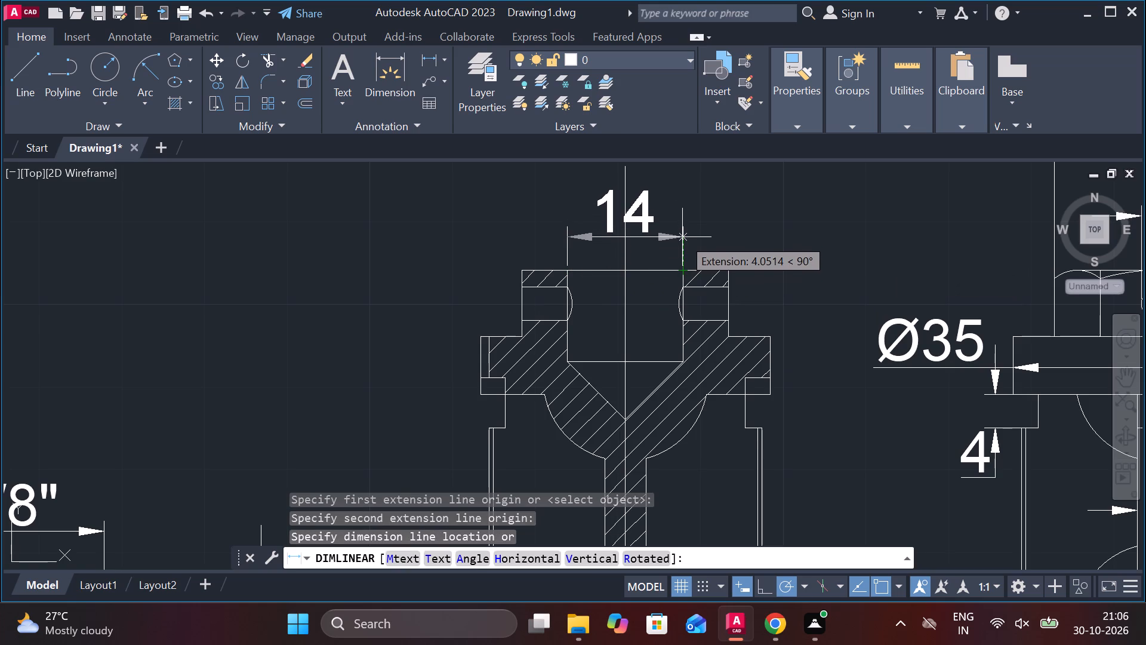
click(682, 223)
double_click(623, 201)
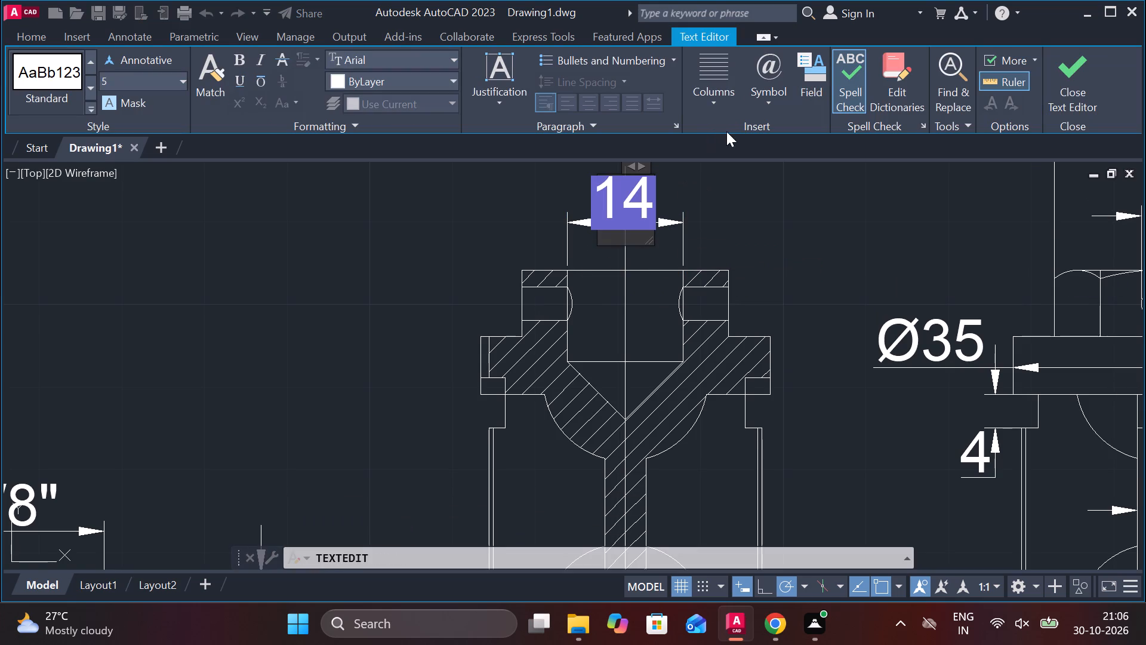
click(782, 94)
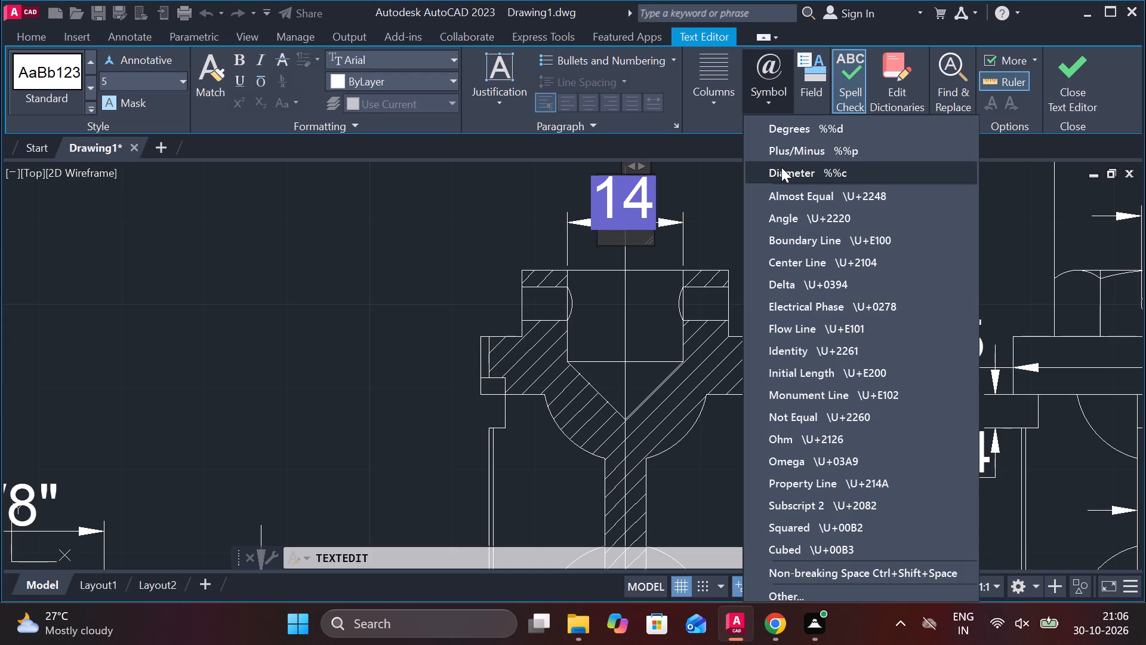
click(781, 167)
click(774, 264)
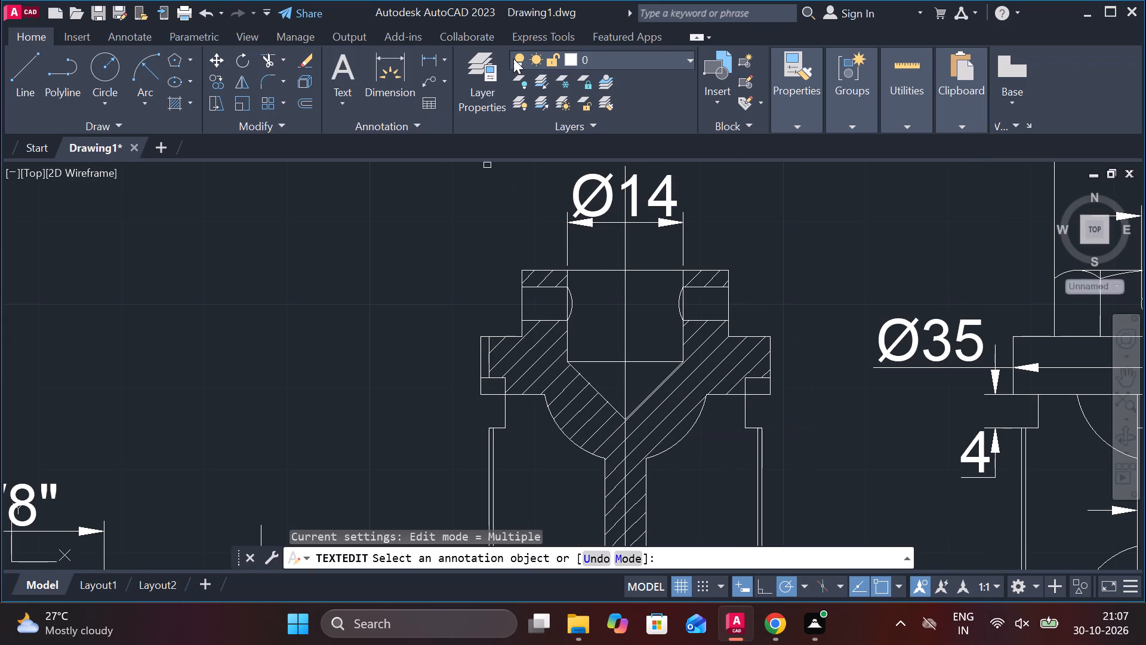
Add a vertical linear dimension for the small step height at the flange's lower left corner, placed left of the section view.
click(421, 60)
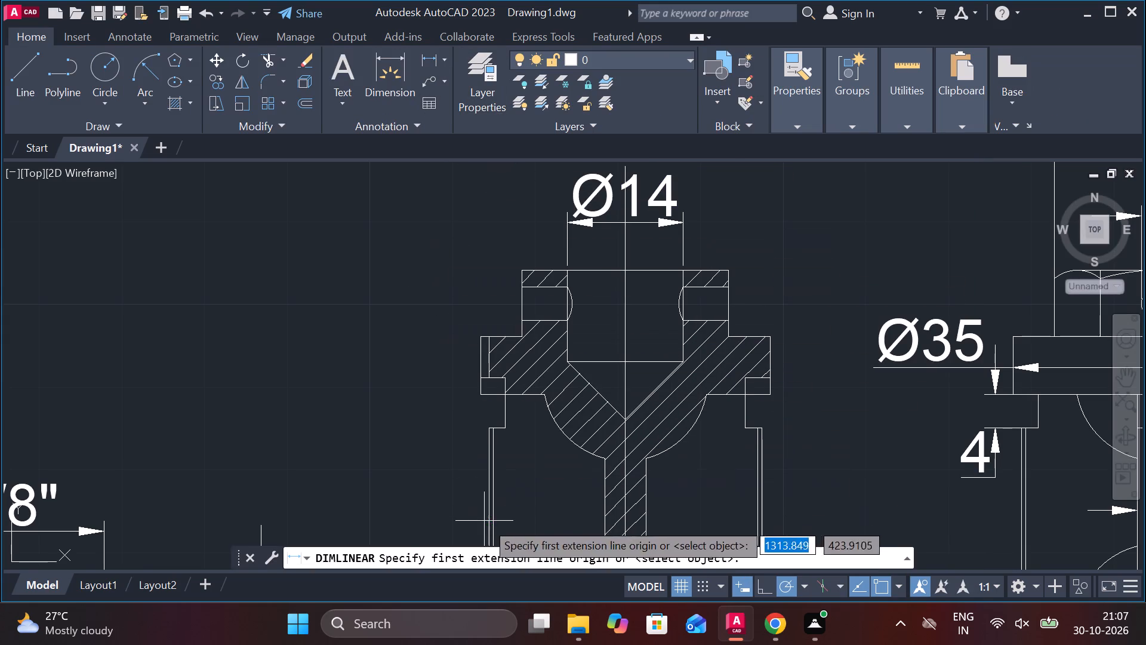
click(483, 392)
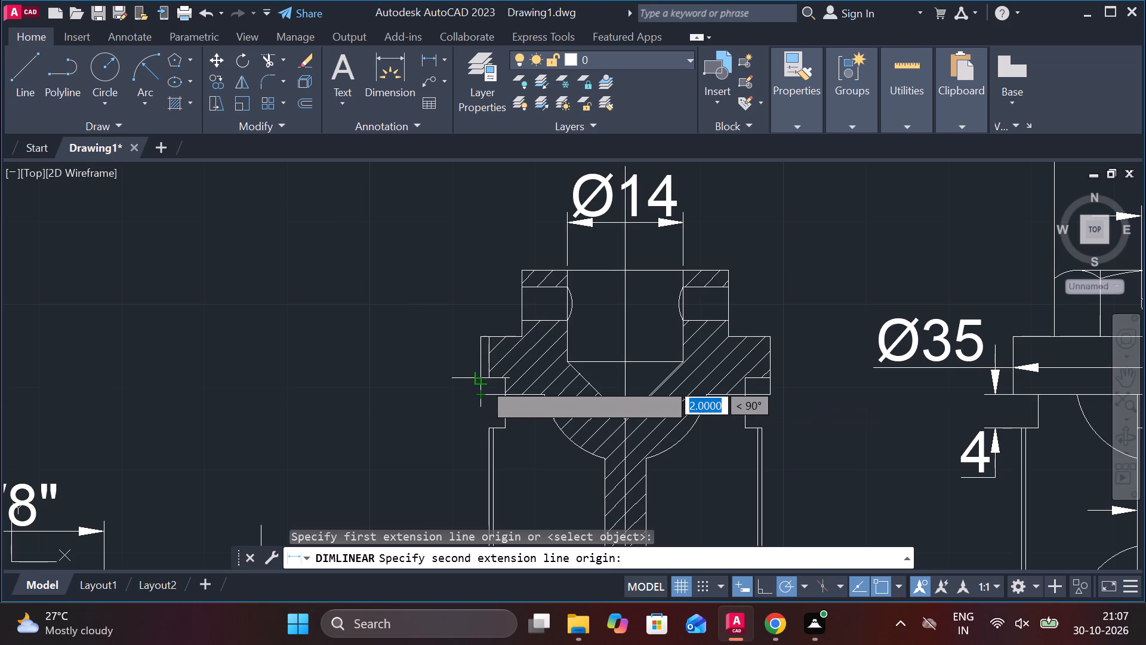
click(483, 380)
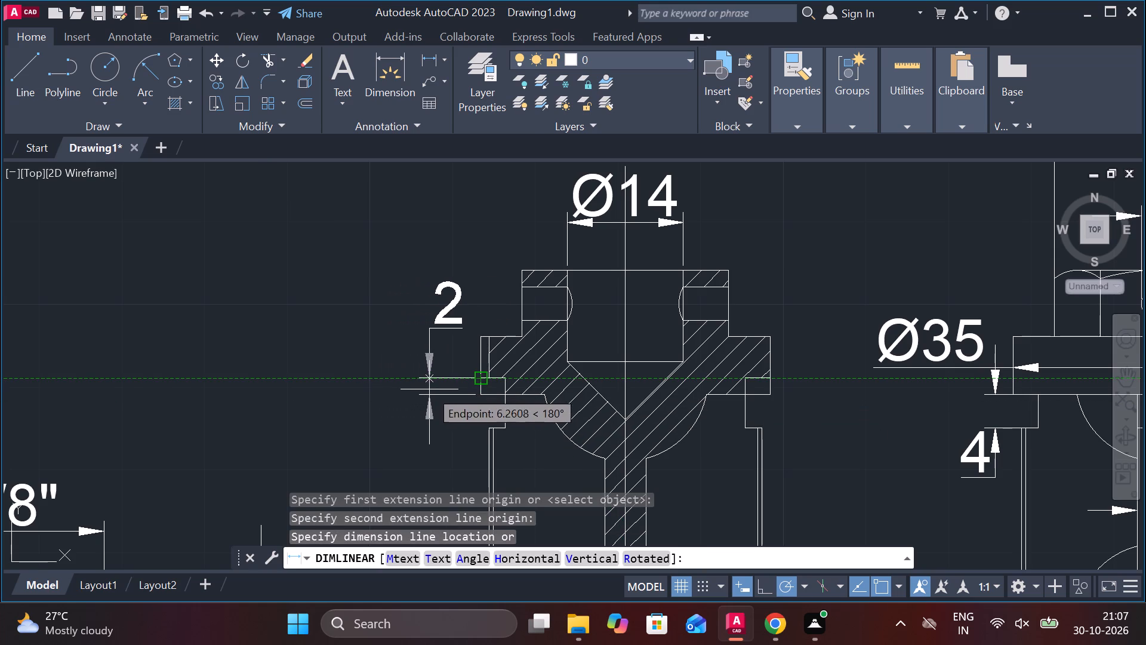
click(430, 389)
Add a horizontal linear dimension across the narrow unhatched strip at the flange's left edge.
click(428, 56)
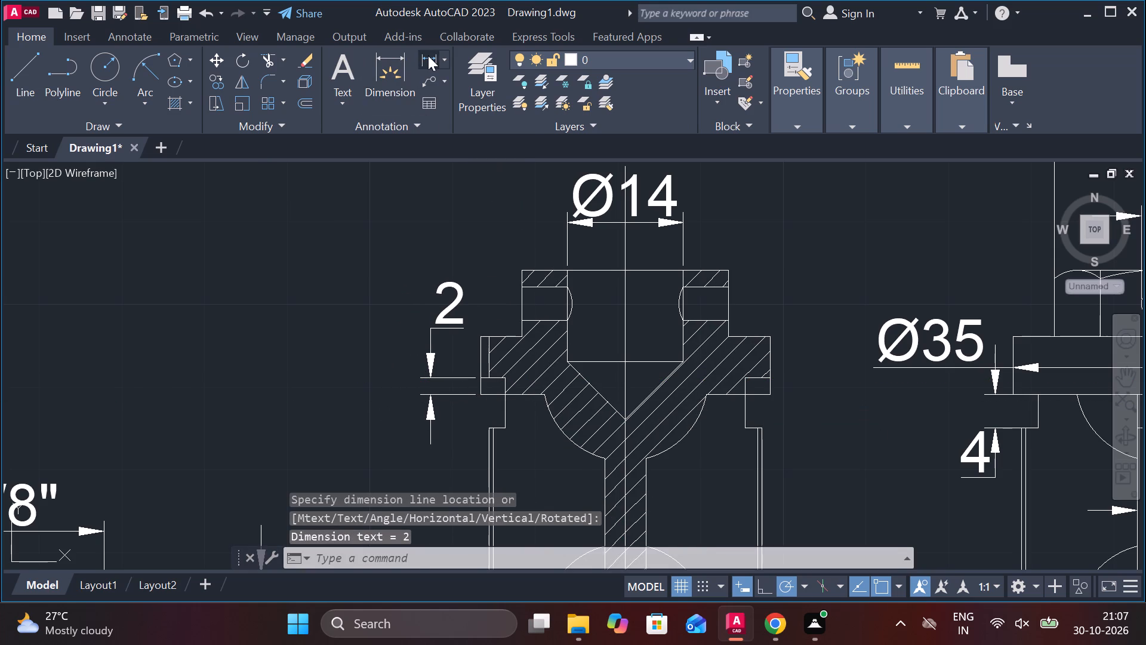
scroll(488, 395, up, 2)
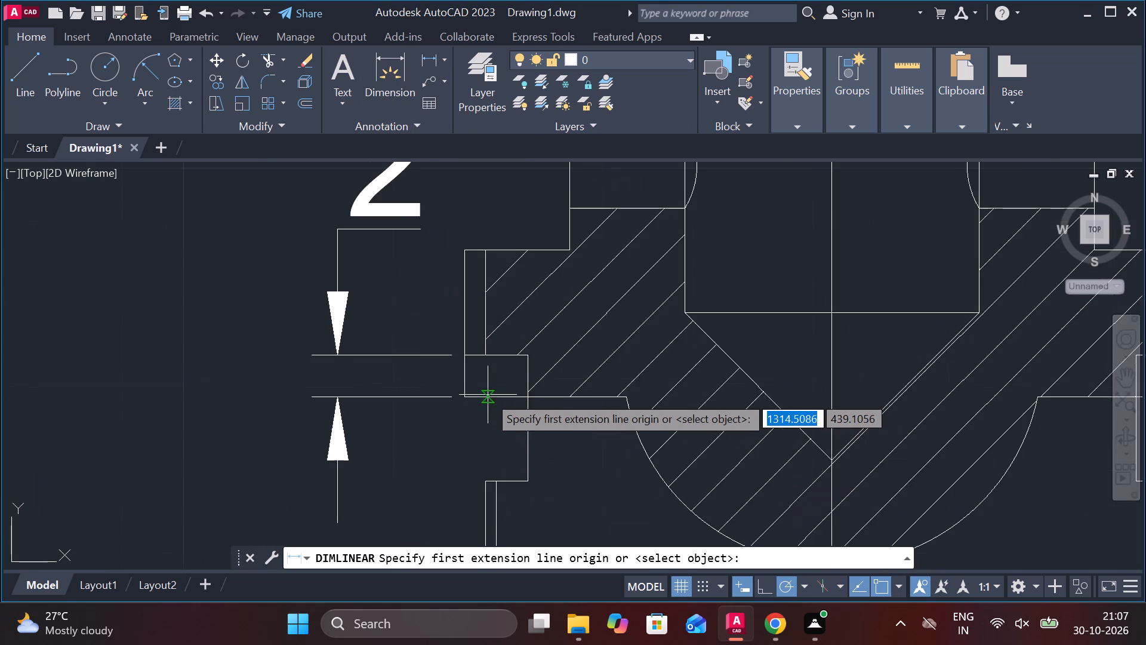
click(463, 314)
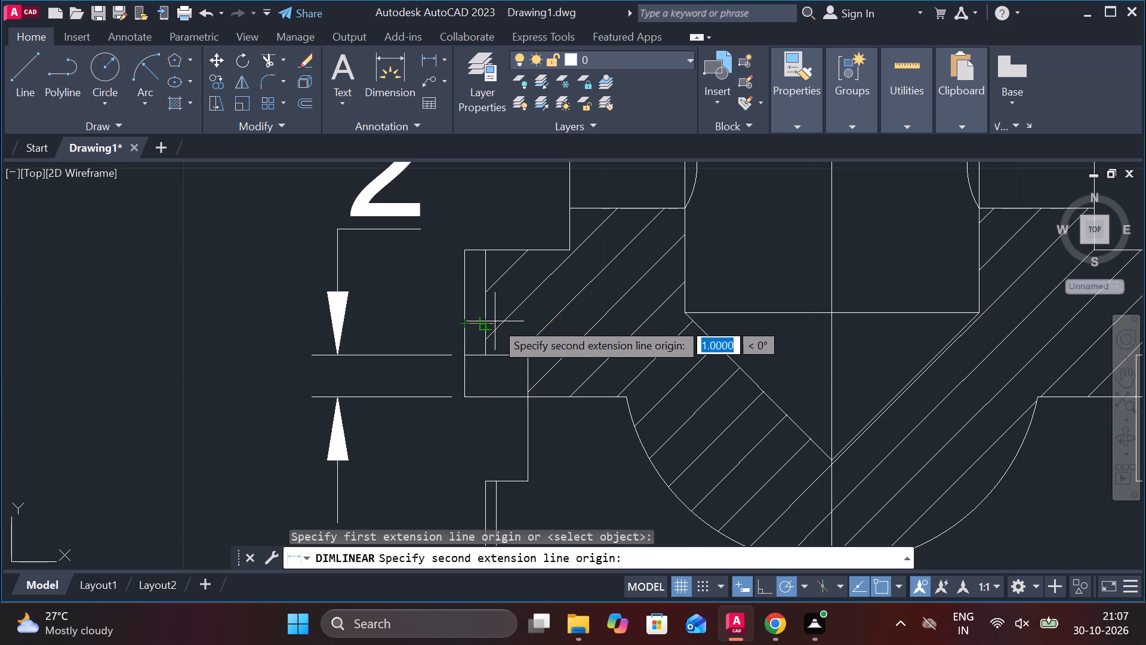
click(484, 318)
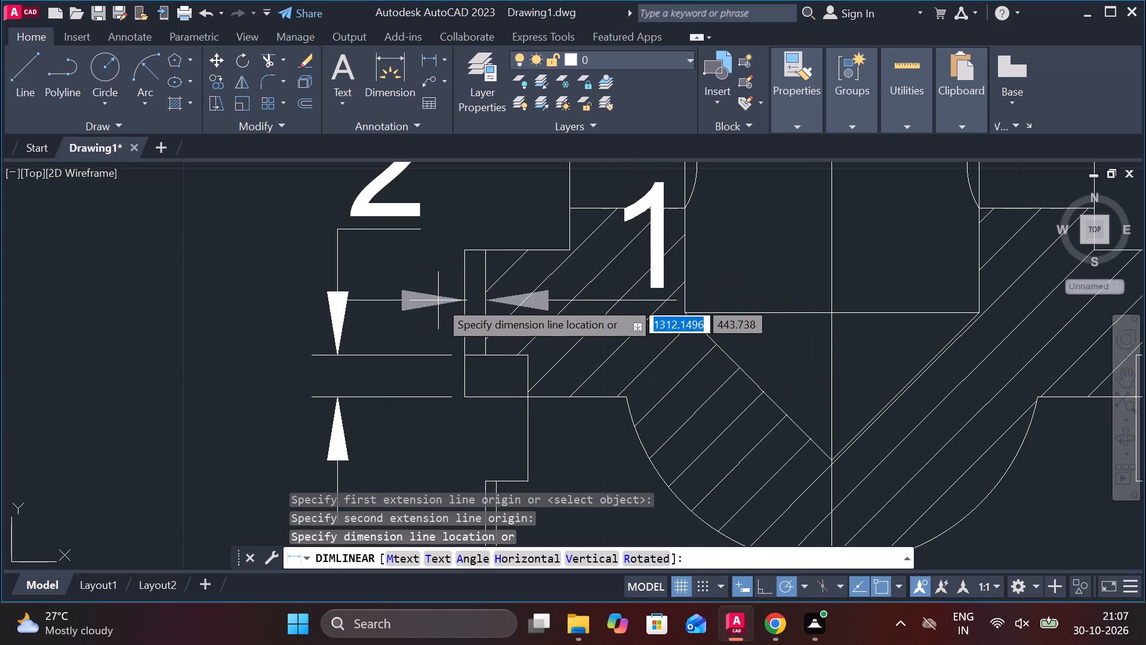
click(430, 314)
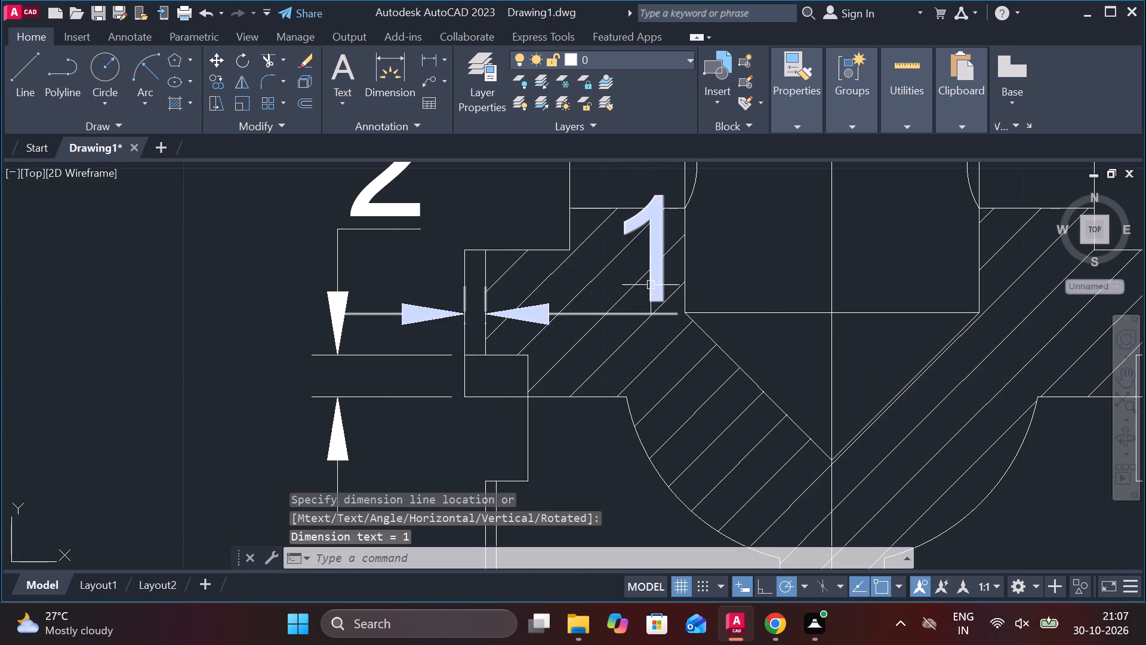
Move the narrow strip dimension's text off the hatching to the left, outside the section view.
click(655, 282)
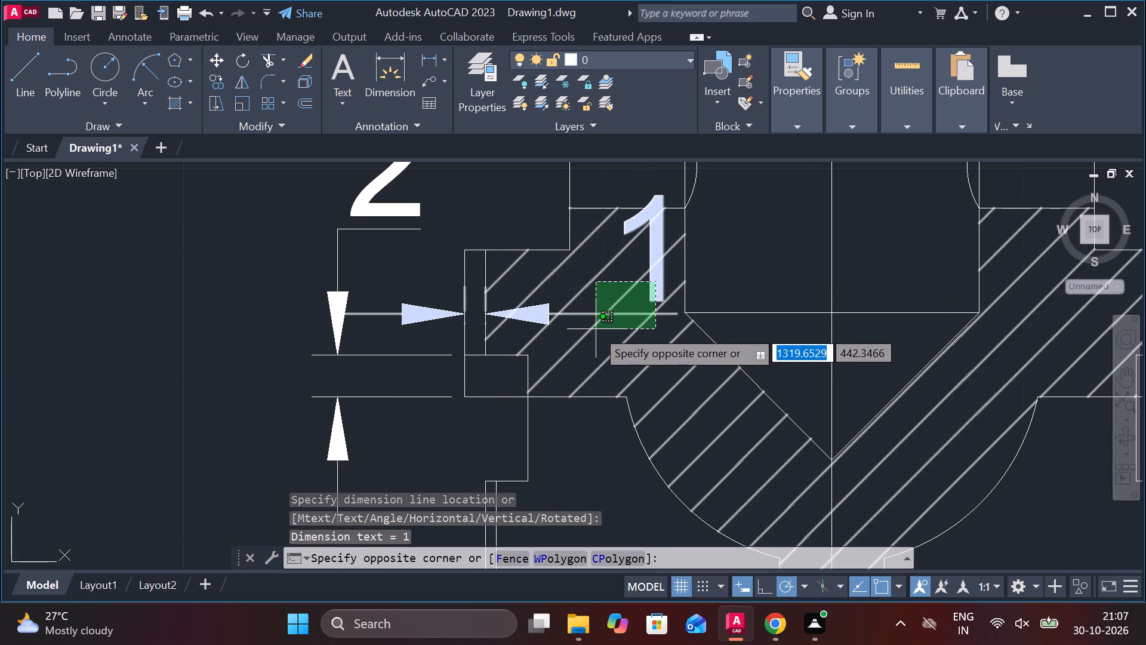
key(Escape)
click(525, 320)
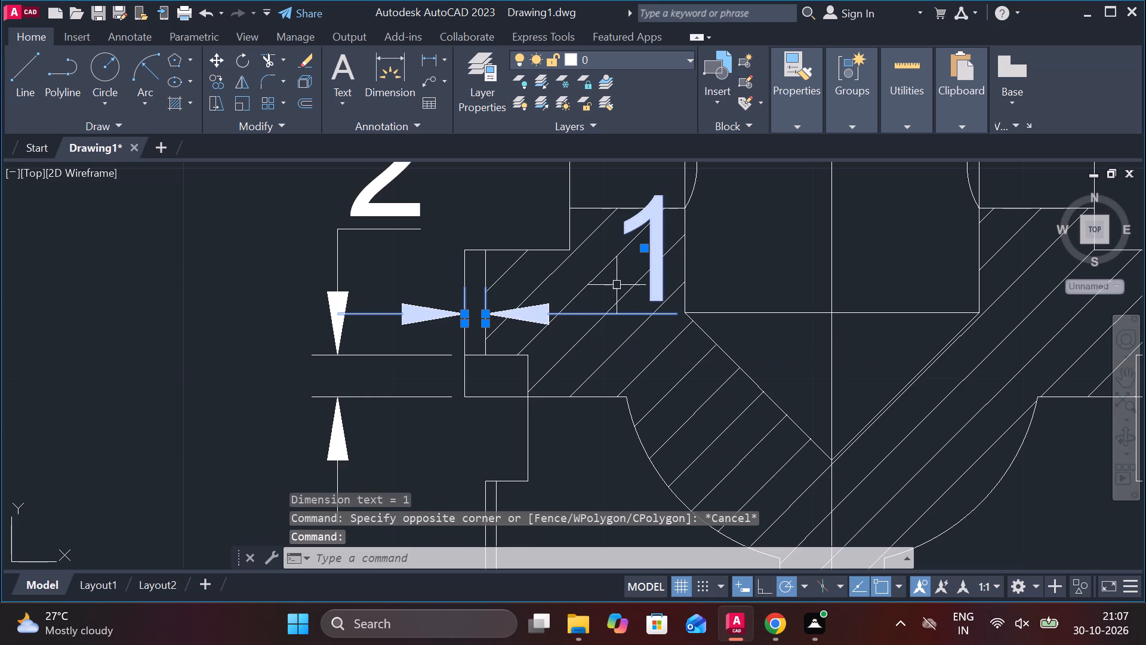
click(643, 250)
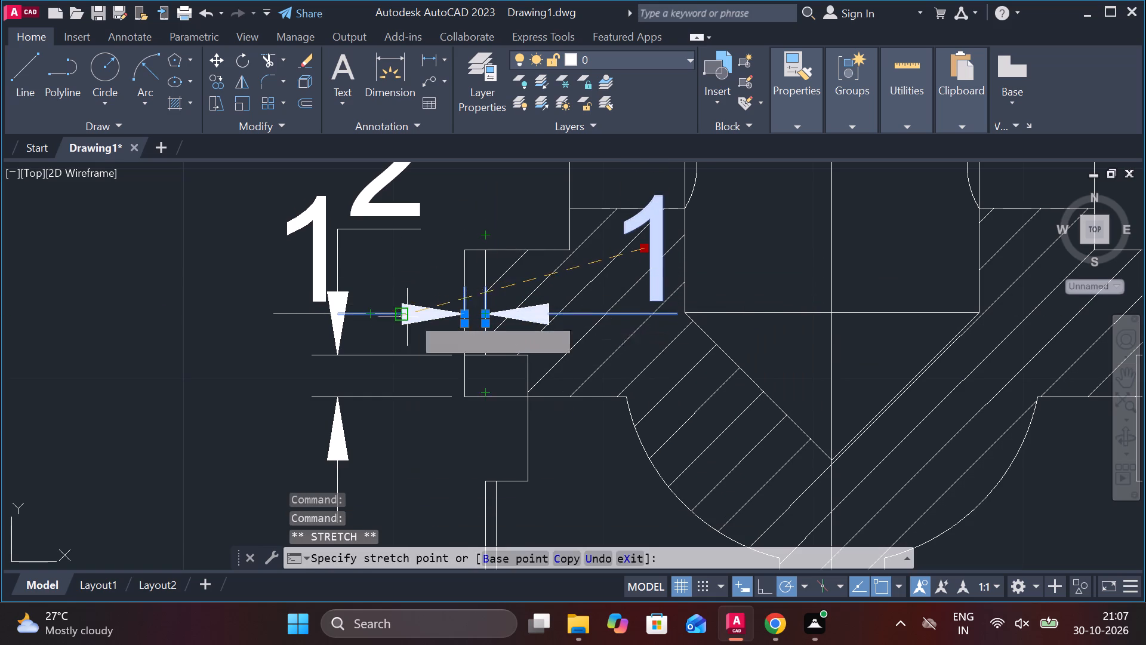
click(269, 315)
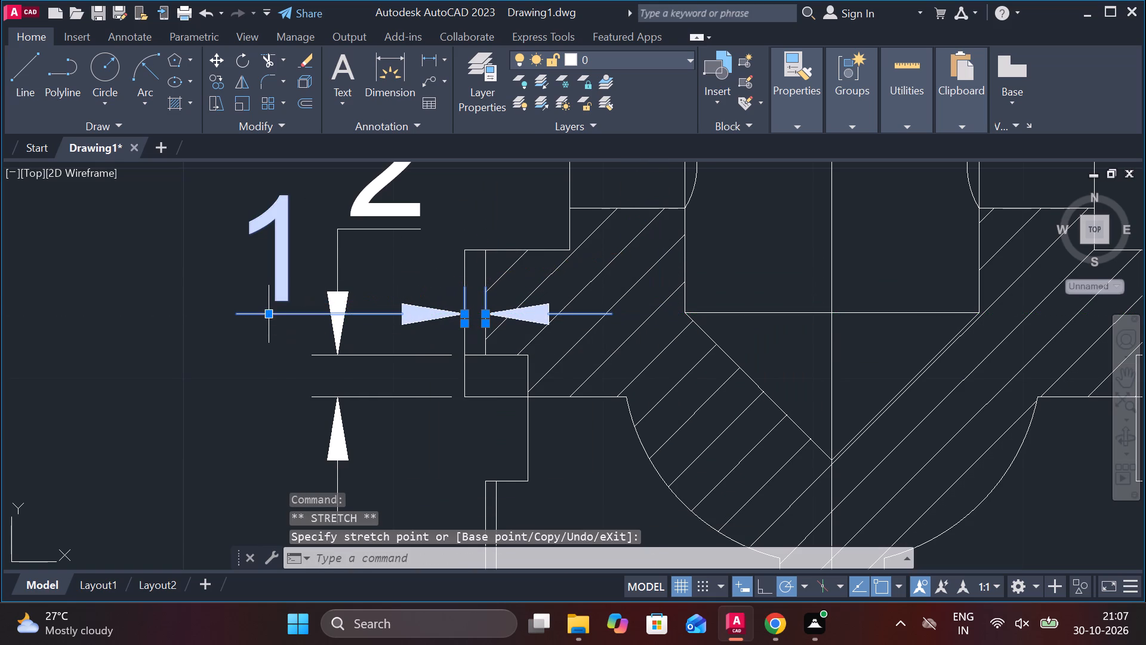
Separate the overlapping flange dimensions by shifting the 2 dimension further left and the 1 dimension's text closer to the flange.
scroll(436, 419, down, 2)
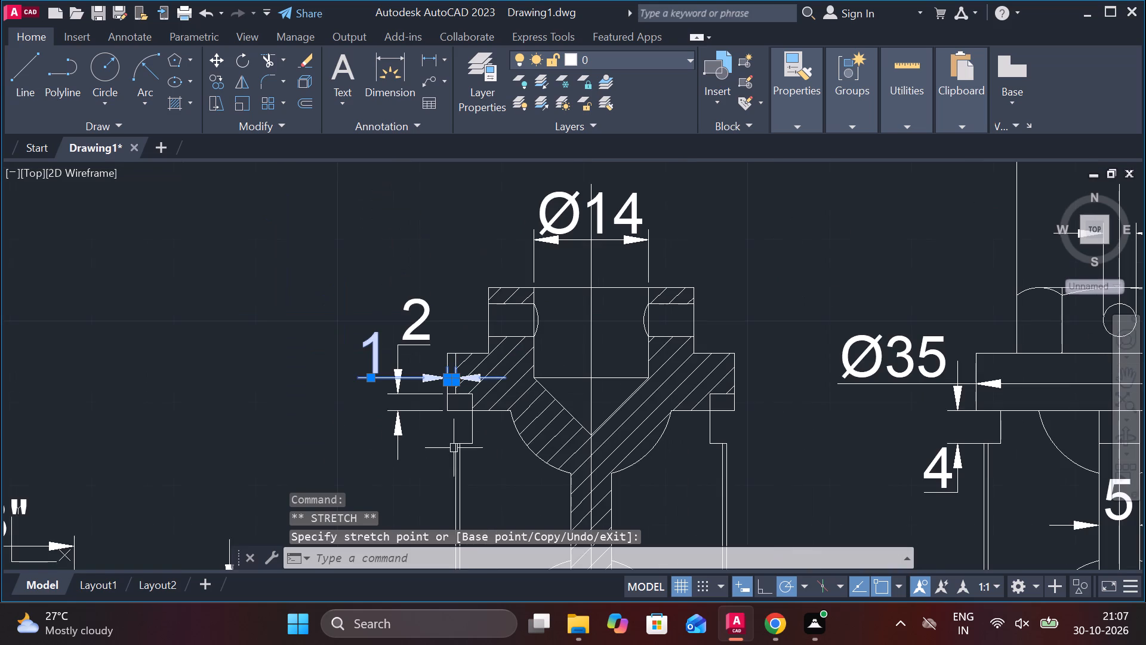
click(396, 425)
click(412, 320)
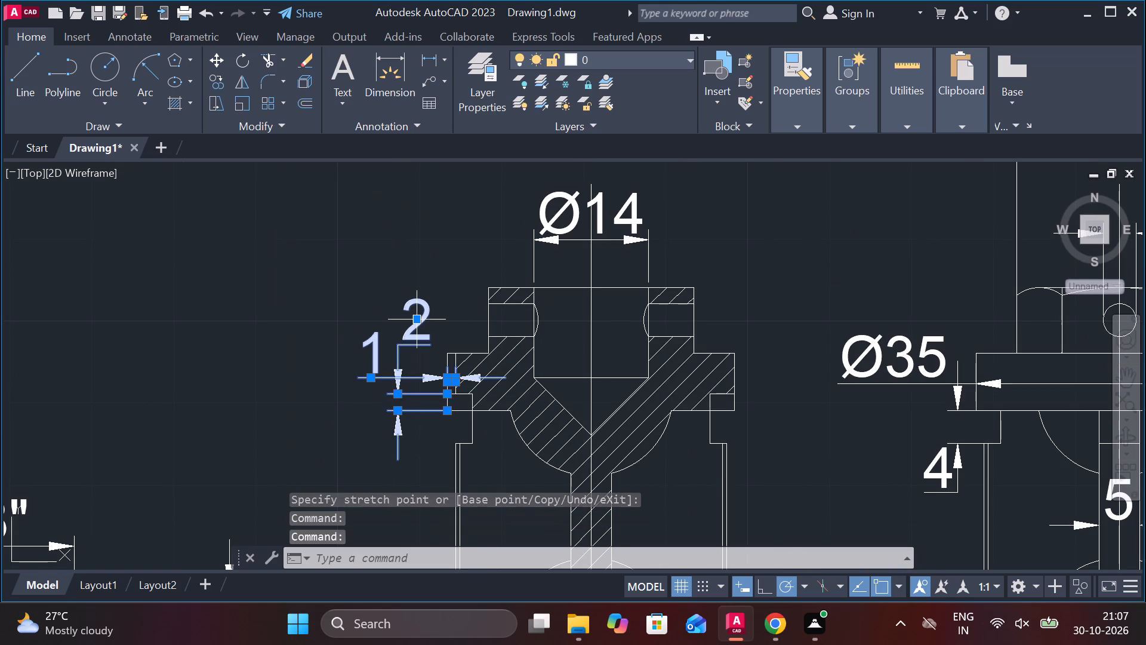
click(418, 320)
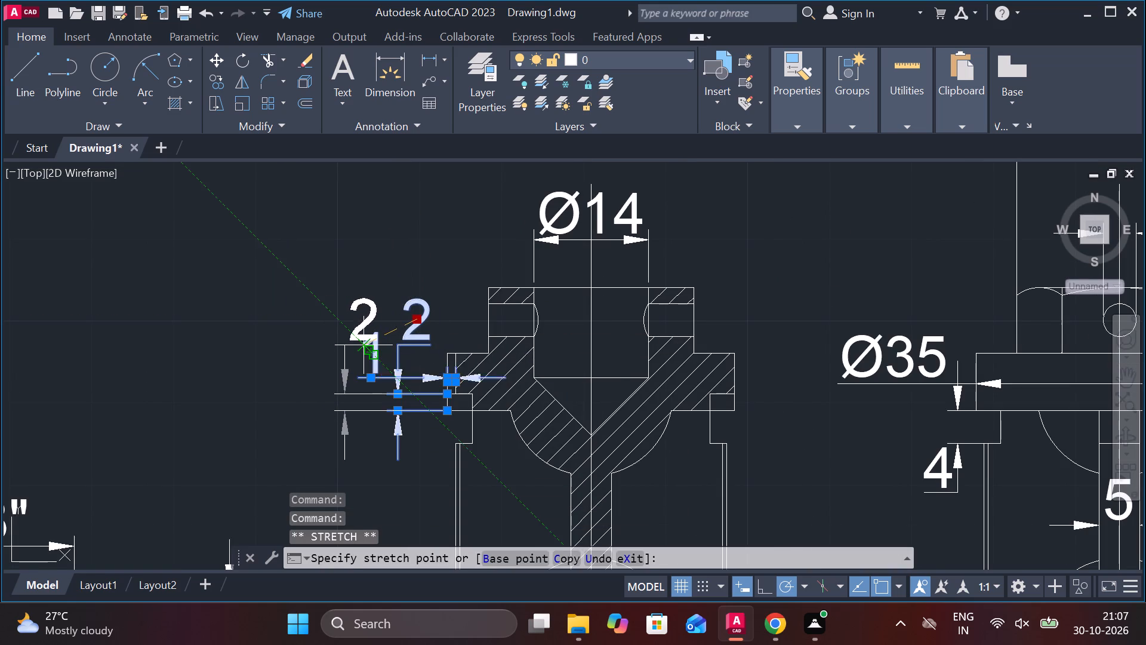
click(364, 343)
click(369, 374)
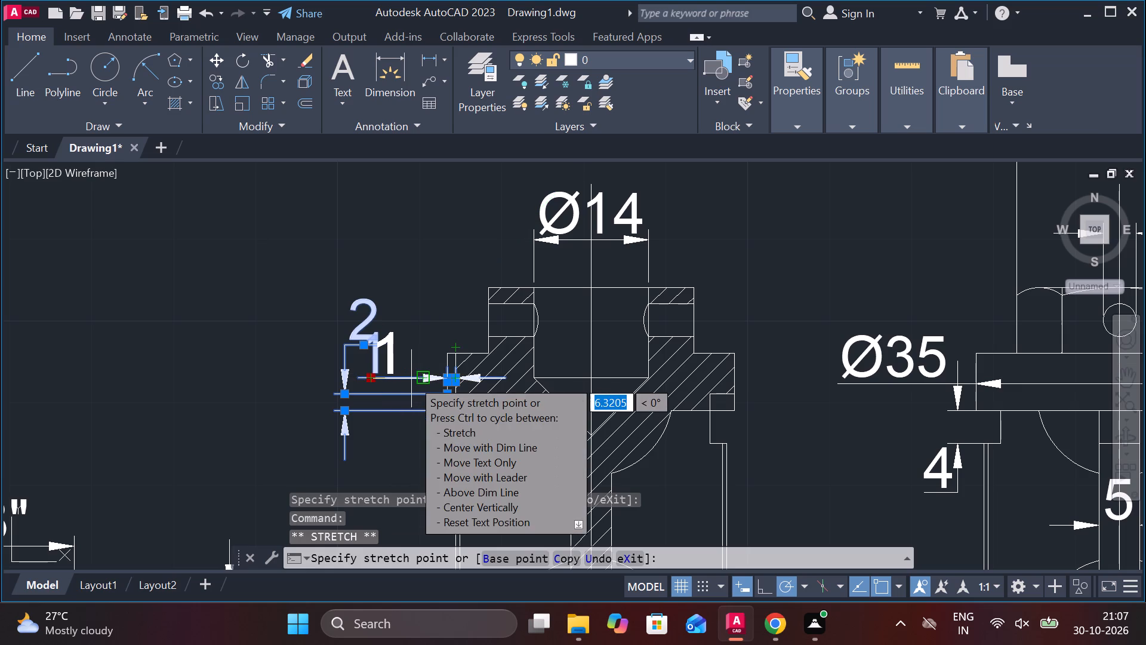
click(396, 379)
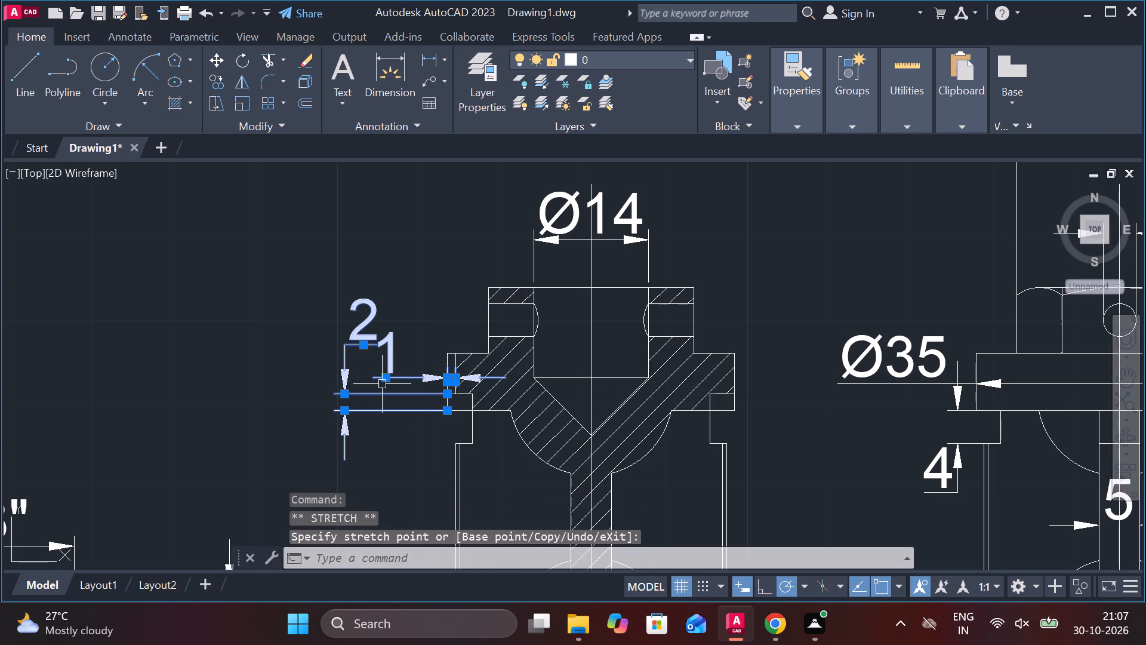
click(386, 375)
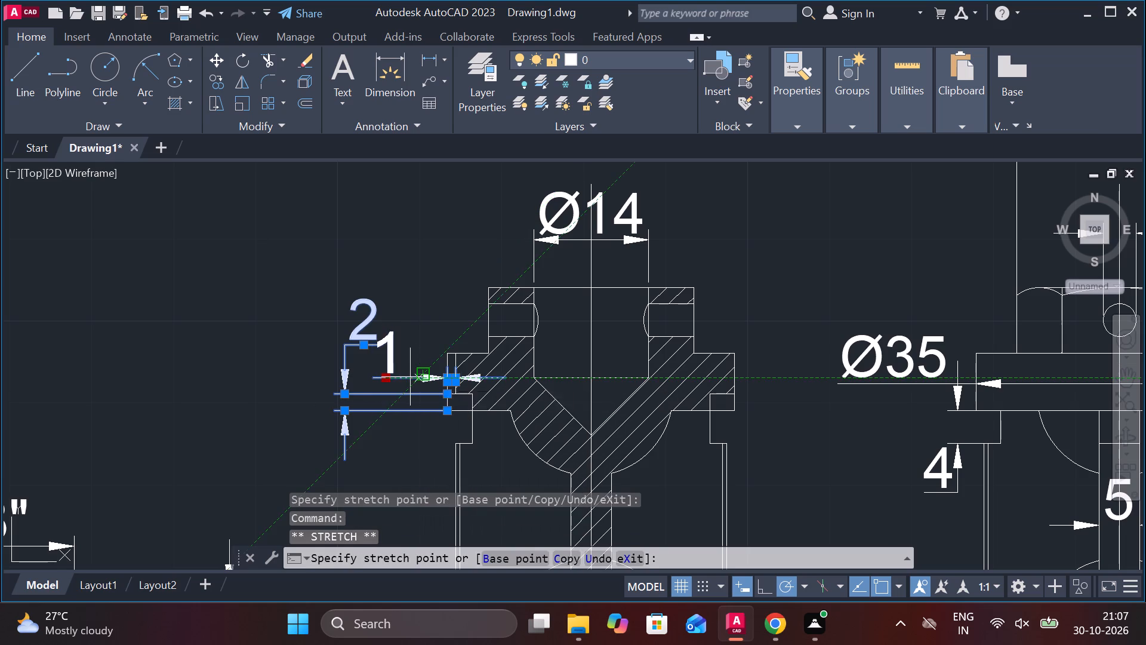
click(405, 379)
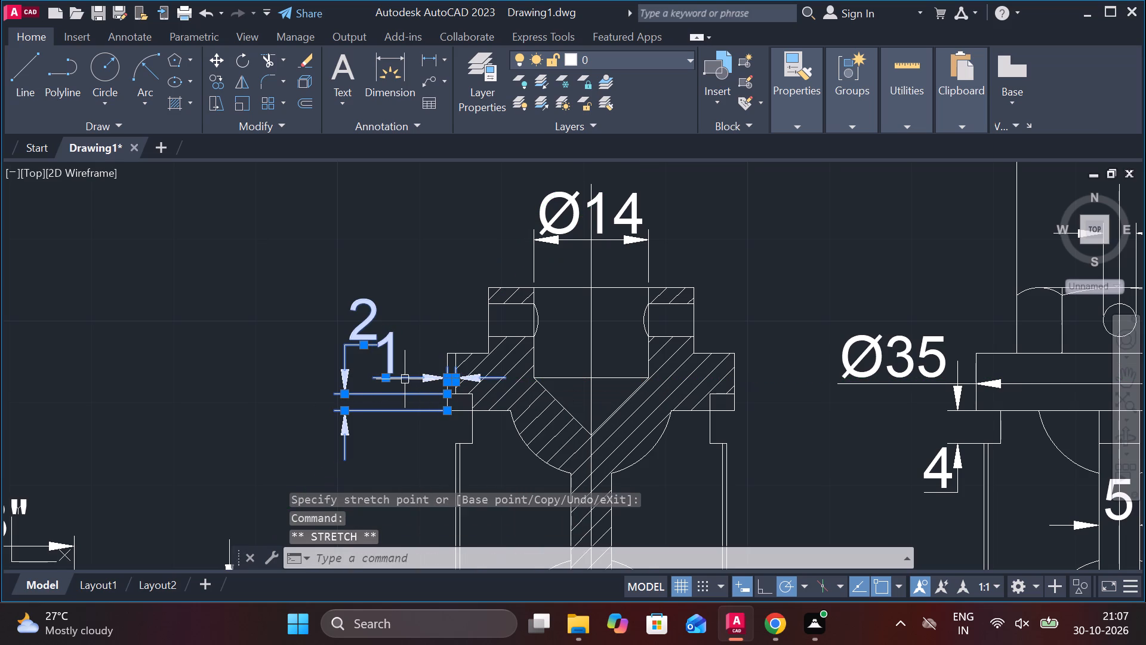
click(363, 349)
click(342, 352)
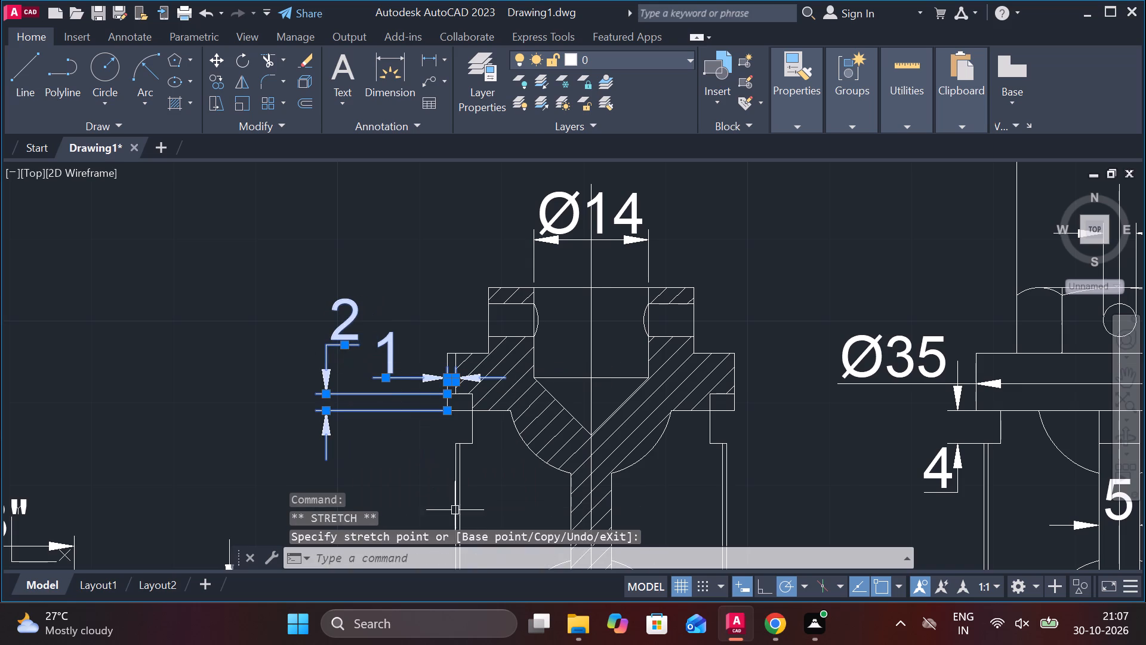
Add a horizontal linear dimension from the notch's inner edge to the flange's outer right edge, with its text outside the section view.
scroll(399, 405, down, 2)
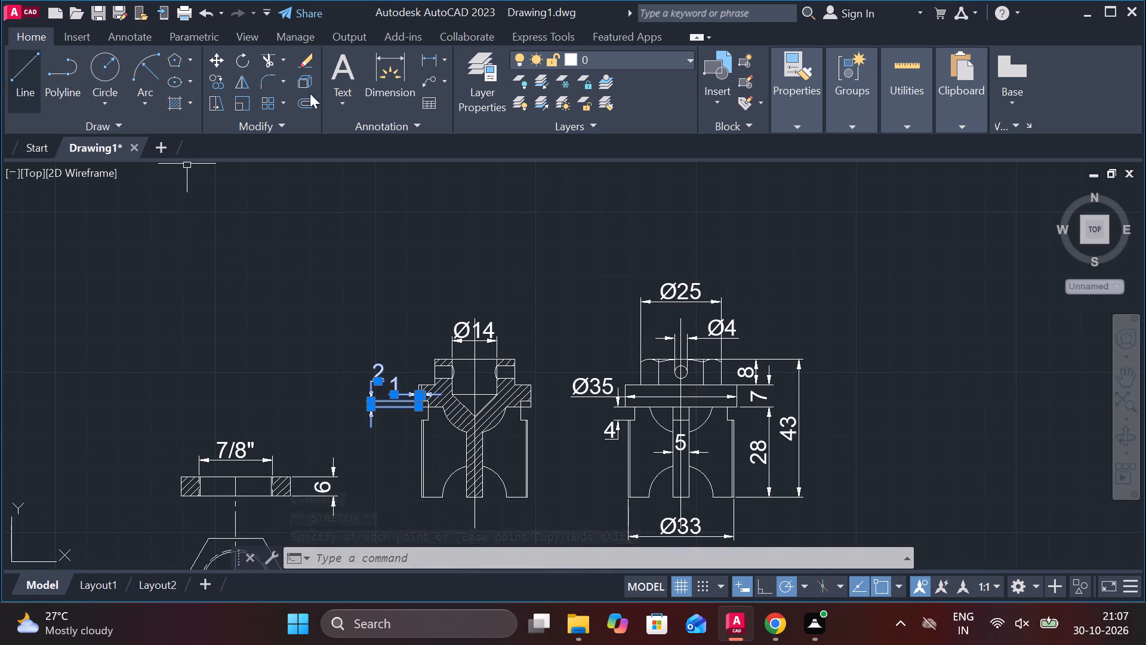
click(435, 69)
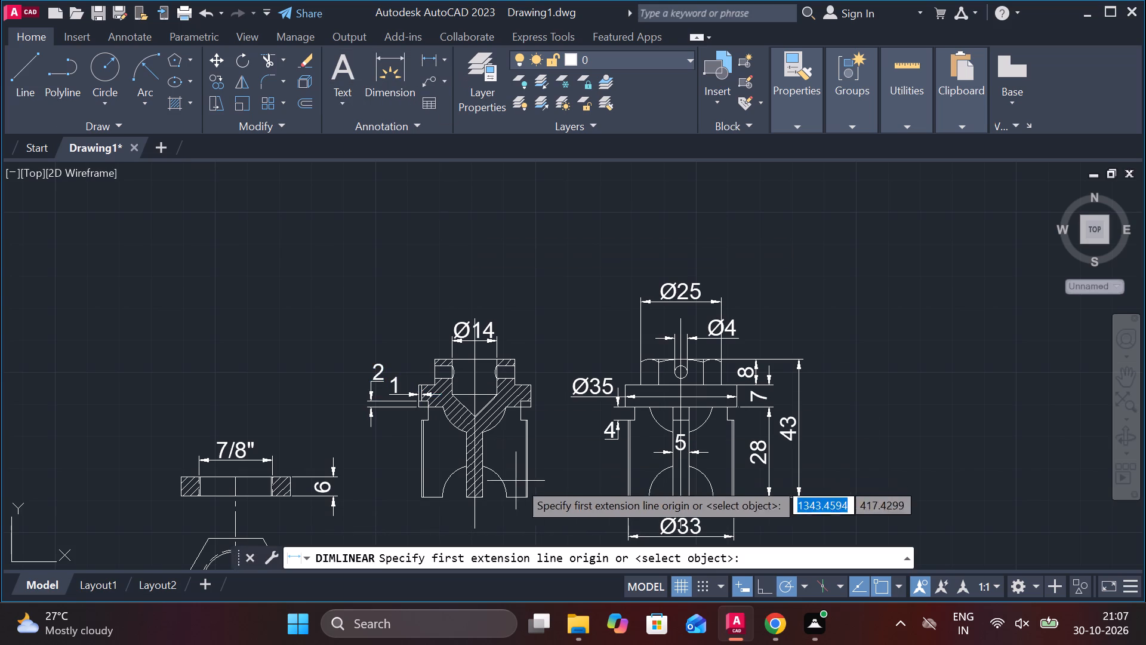
scroll(525, 427, up, 2)
click(509, 360)
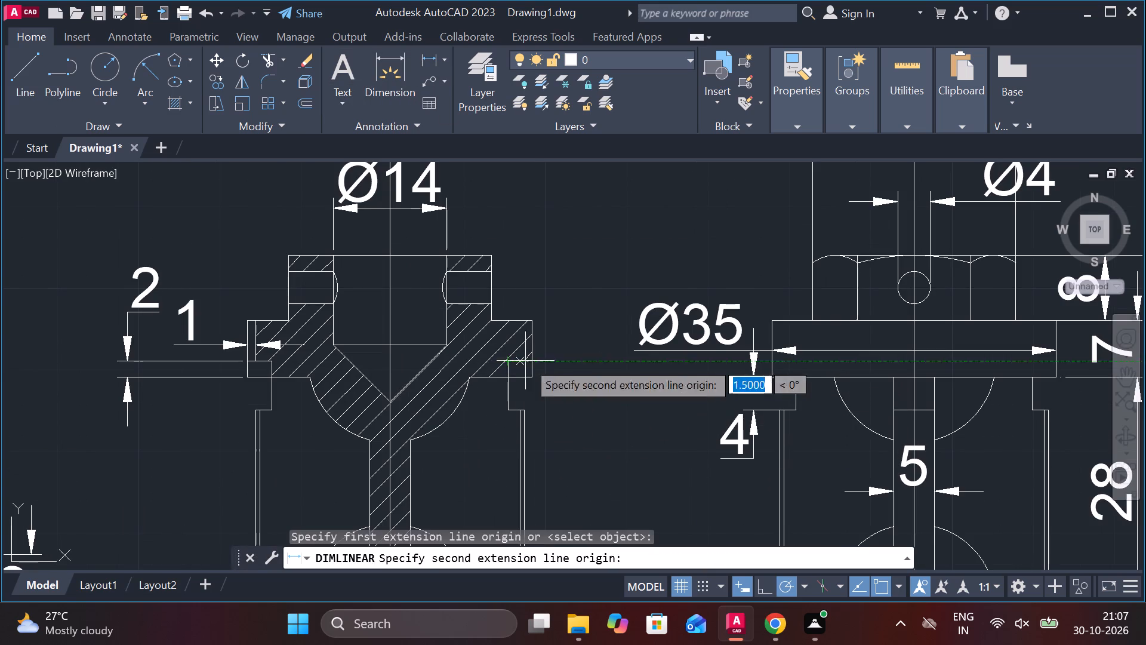
click(531, 361)
click(558, 364)
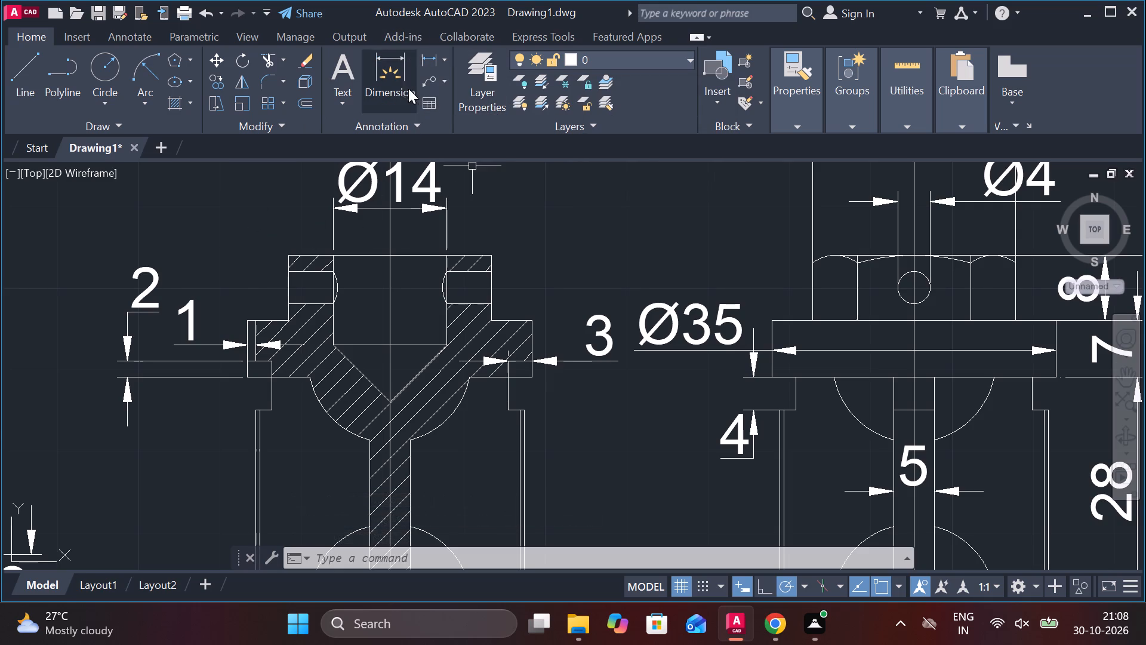
Add a radius dimension to the semicircular cutout arc at the bottom of the hatched section view.
click(442, 55)
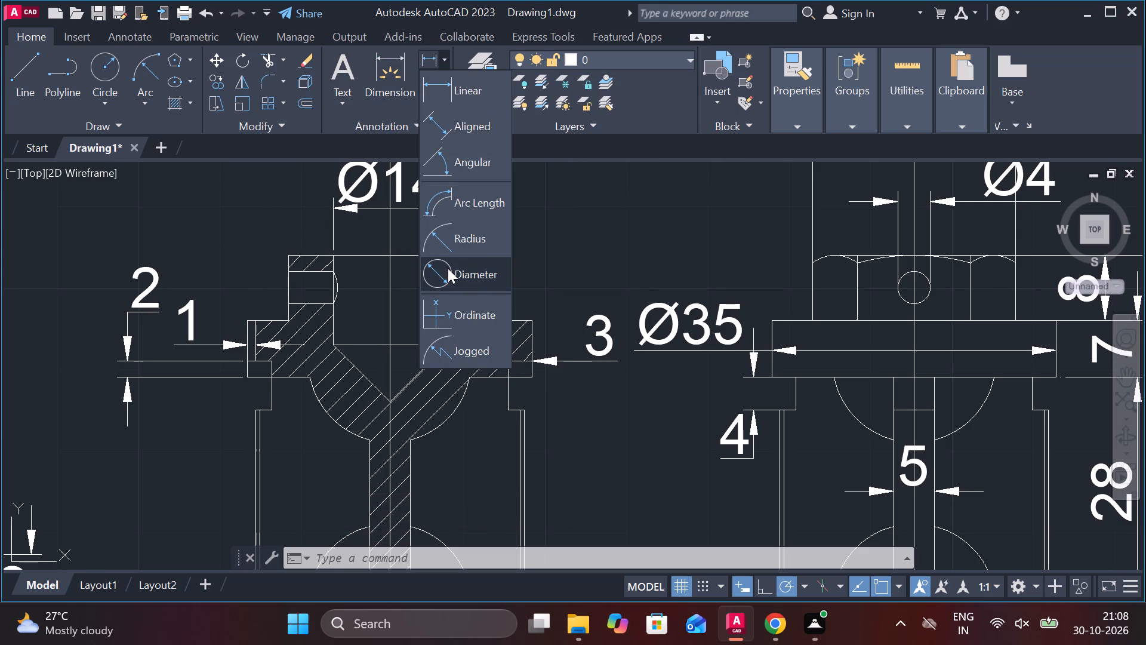
click(469, 249)
scroll(412, 489, down, 2)
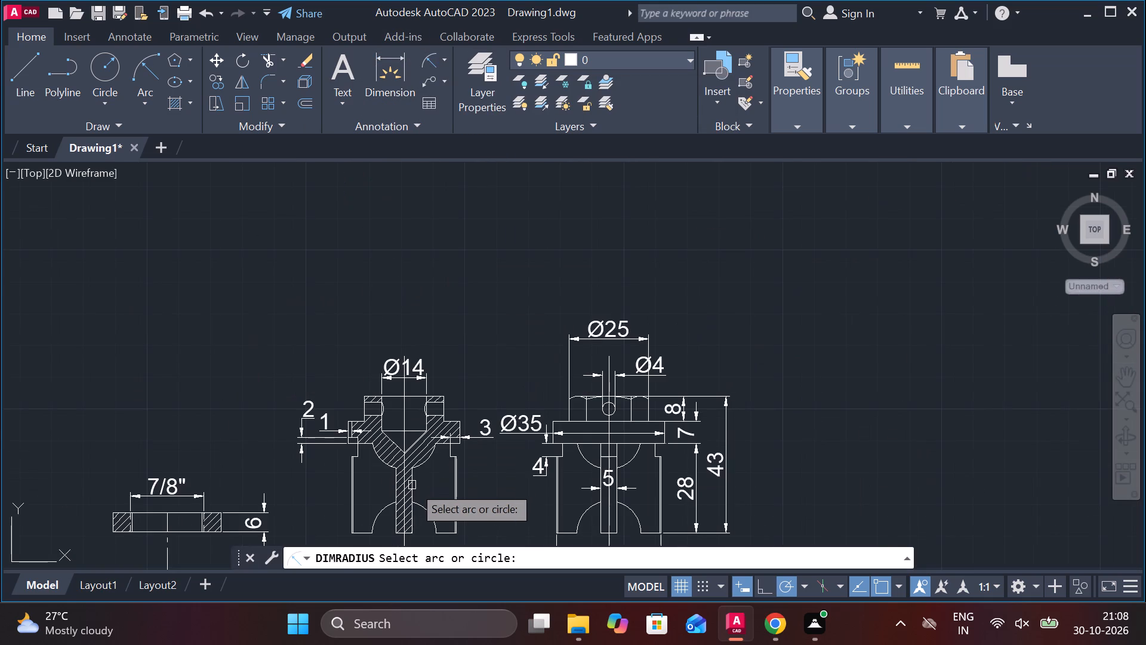
click(432, 514)
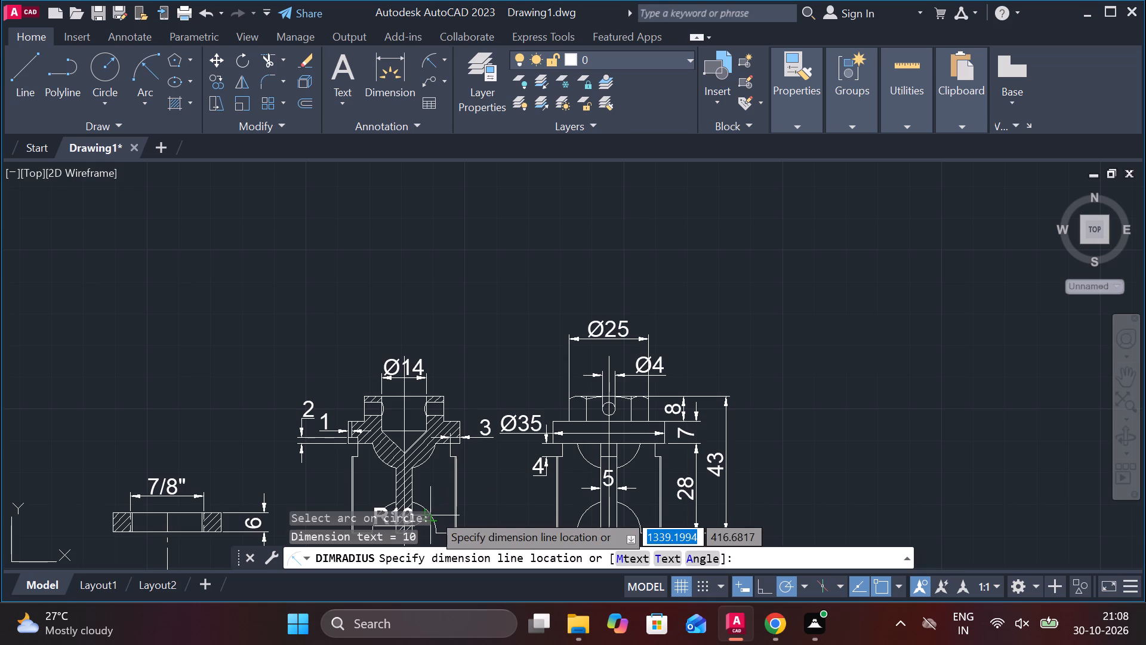
click(476, 489)
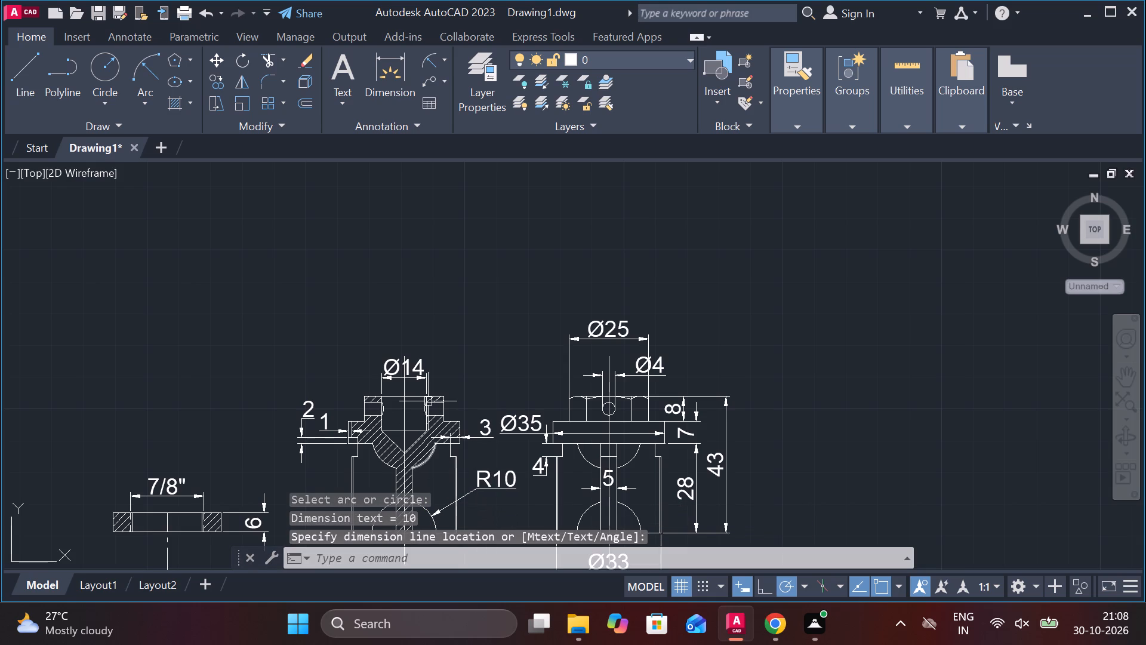
Move the bottom cutout's radius dimension text to the left side, outside the section view.
click(492, 478)
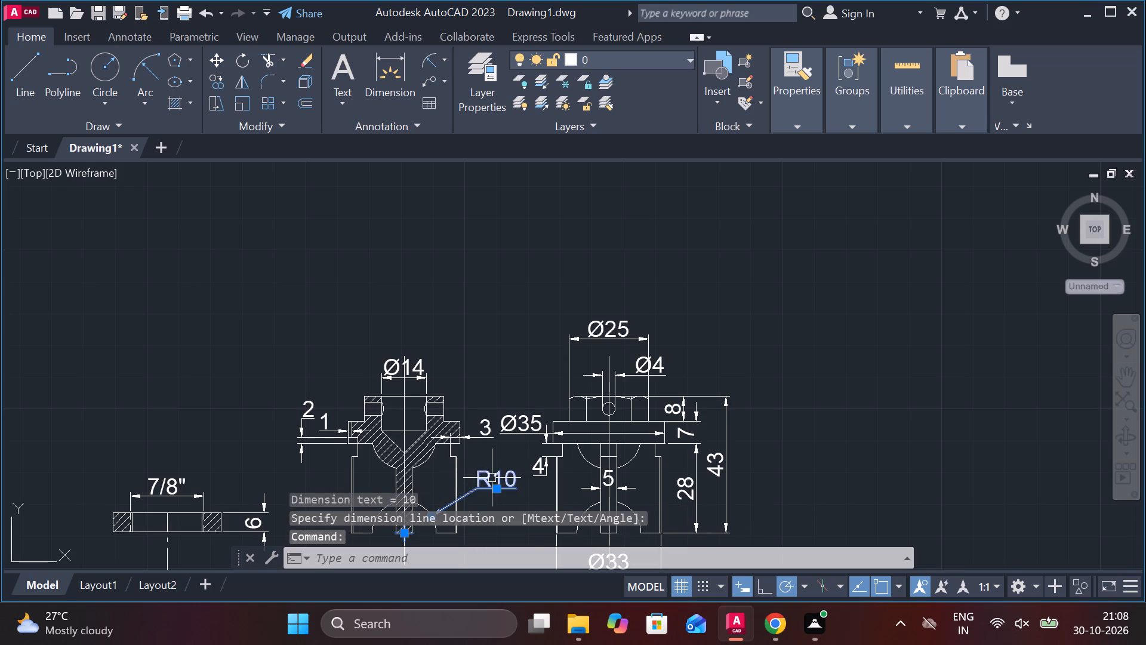
click(493, 489)
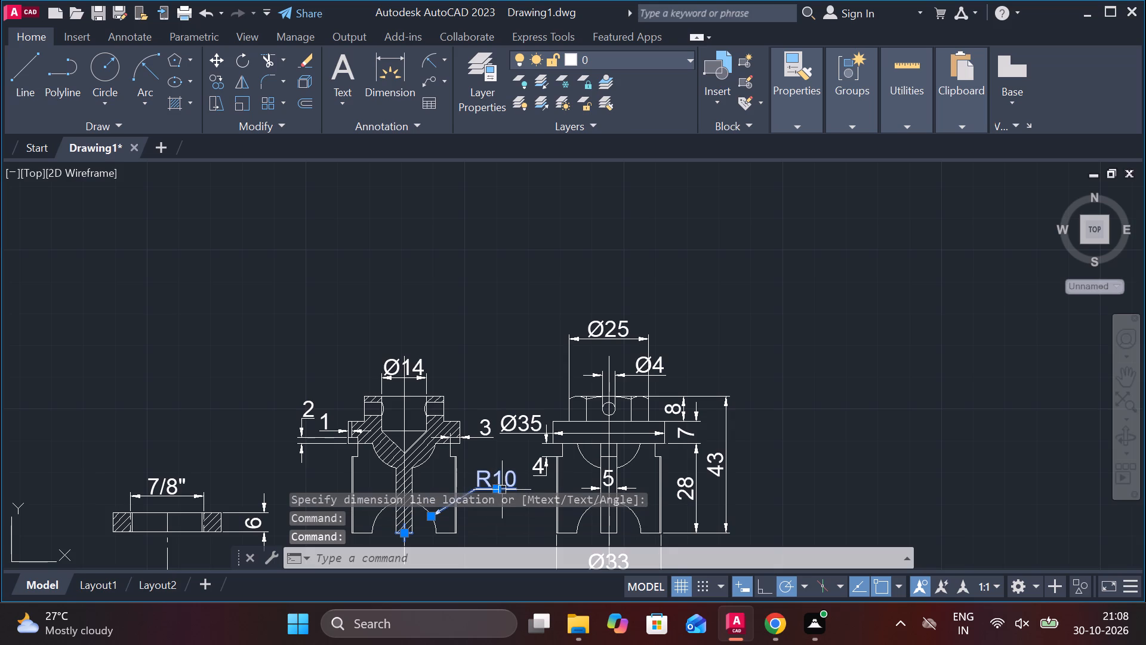
click(496, 490)
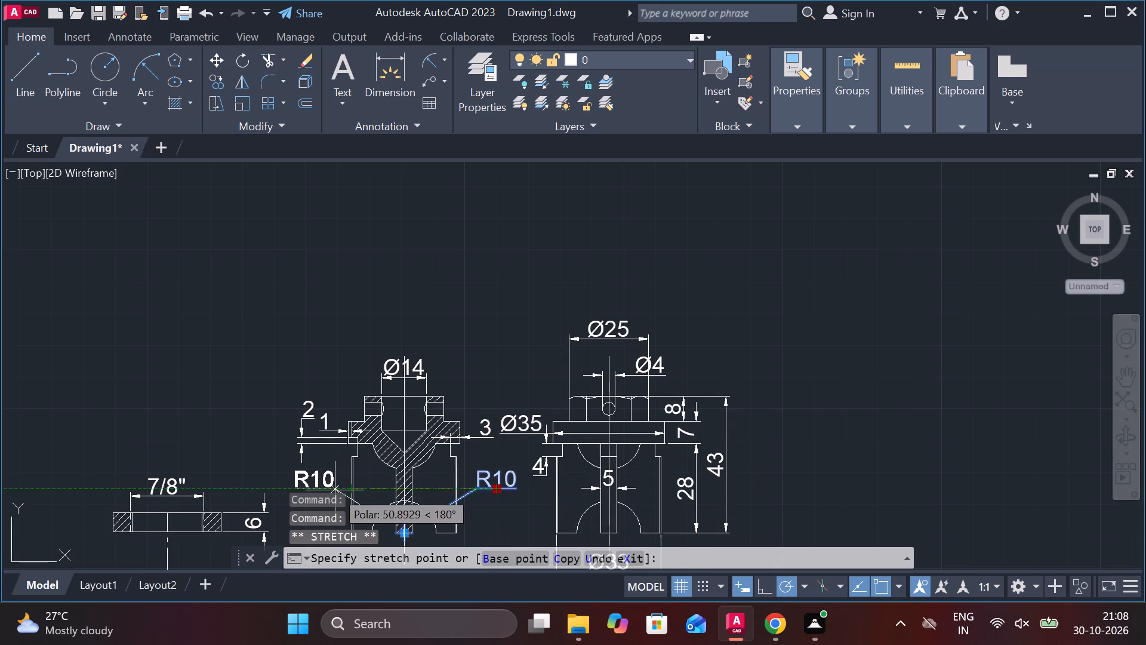
click(335, 490)
scroll(443, 453, down, 2)
scroll(425, 503, up, 3)
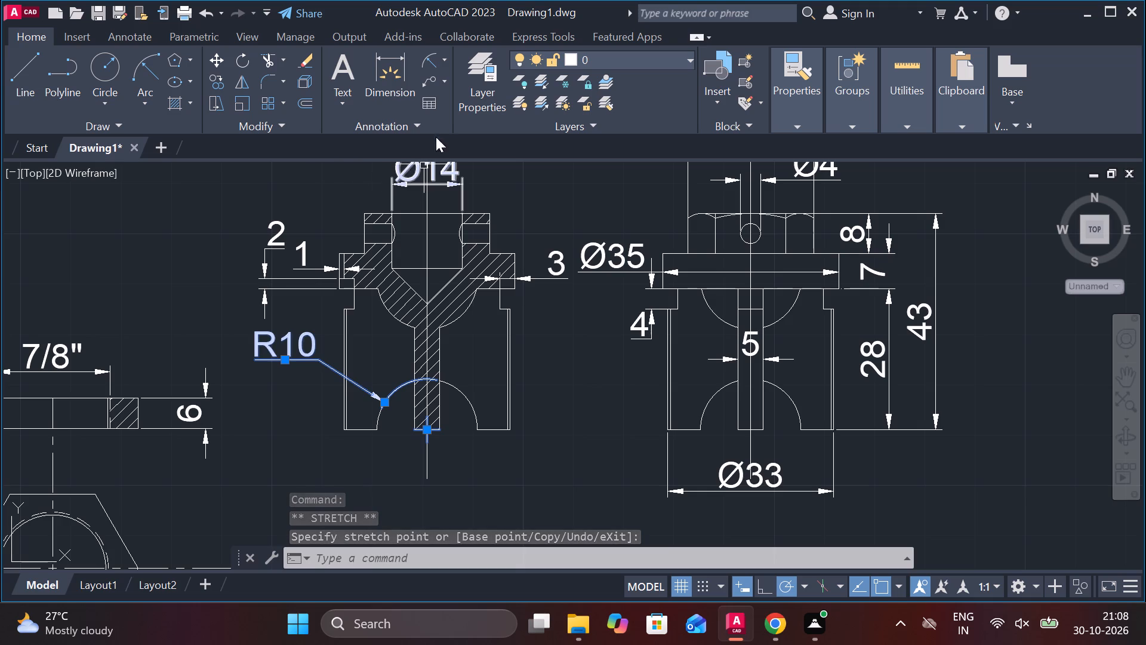
Add a radius dimension to the rounded hatched underside below the flange, with its text outside the view on the right.
click(430, 63)
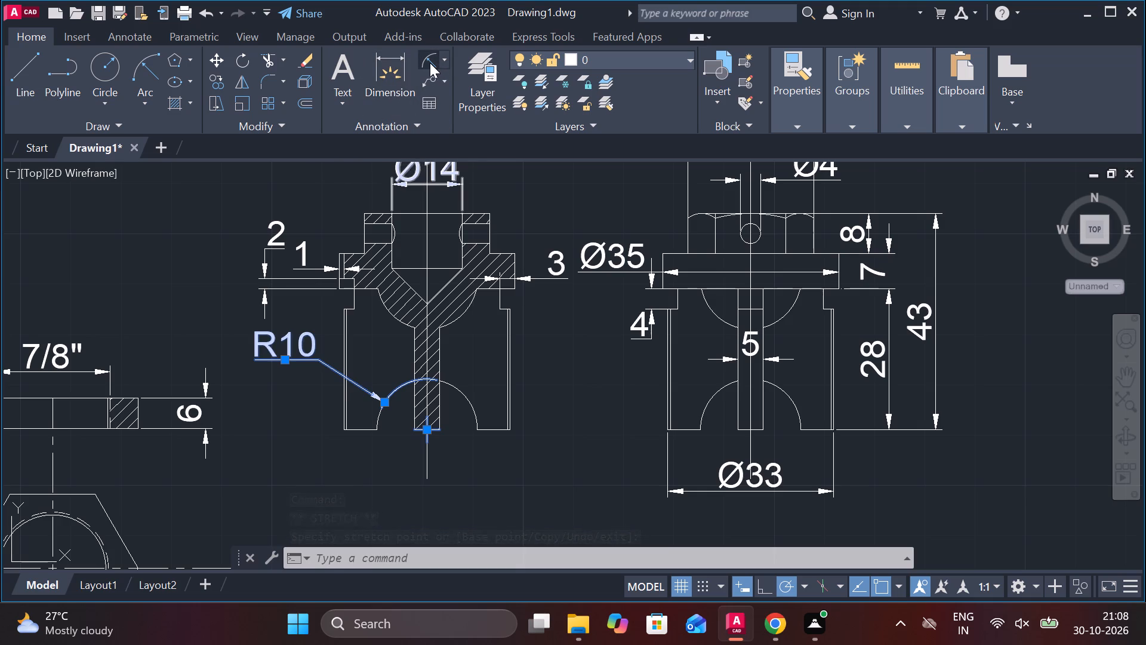
click(391, 319)
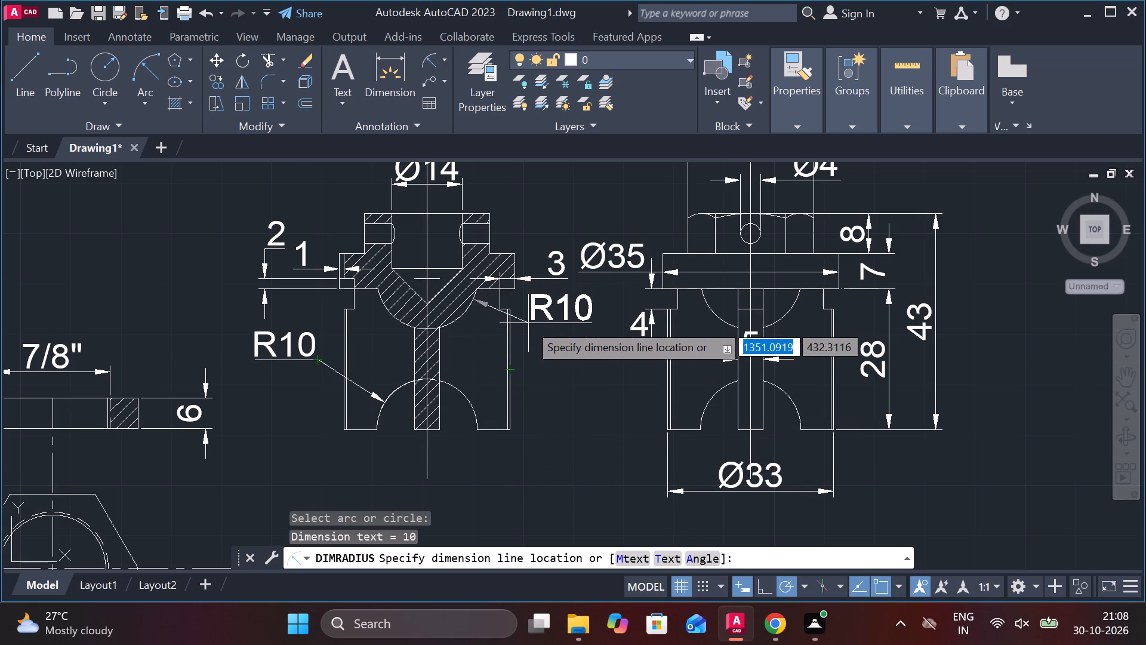
click(541, 323)
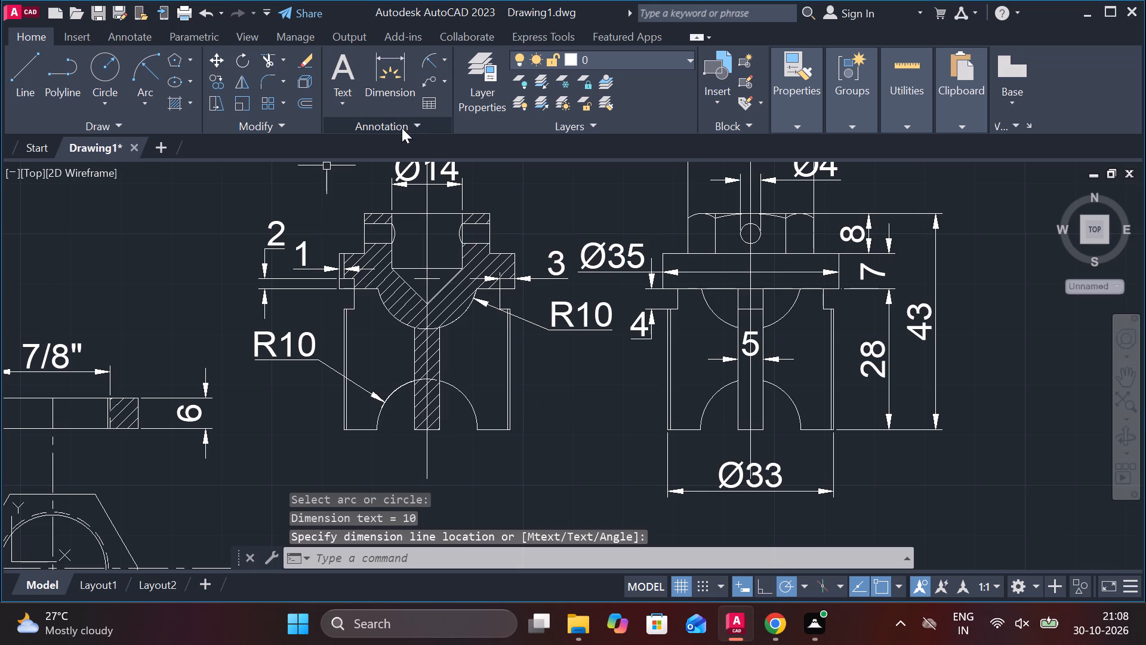
Add a vertical dimension spanning 20 upward from the hatched stem's bottom center, placed to the right of the section view.
click(389, 70)
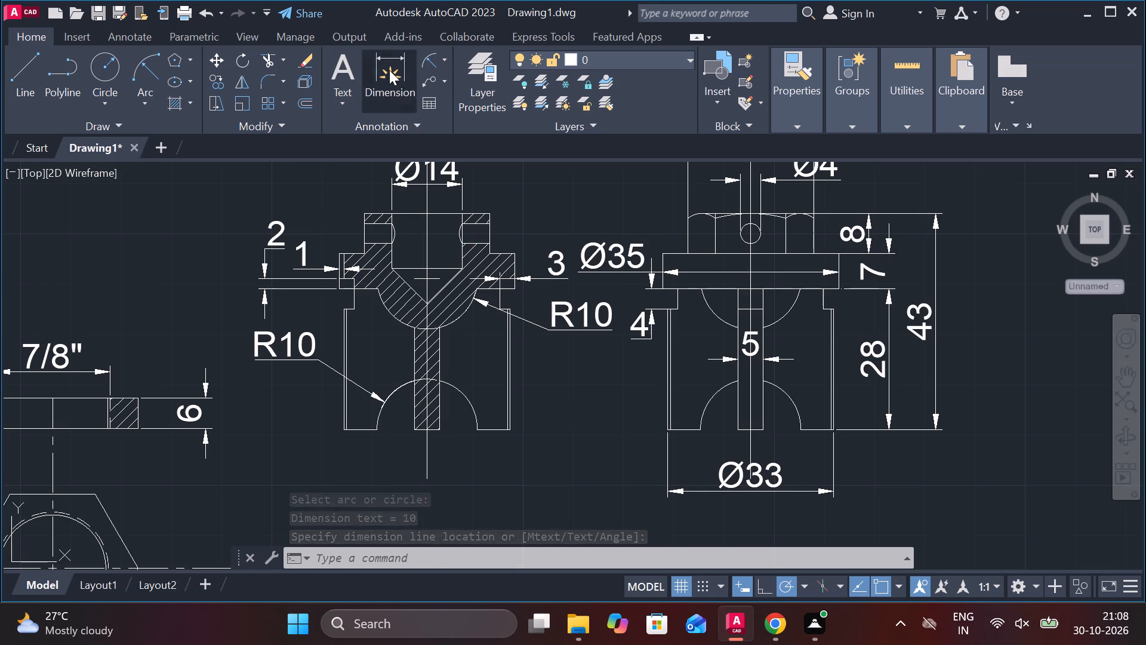
click(426, 433)
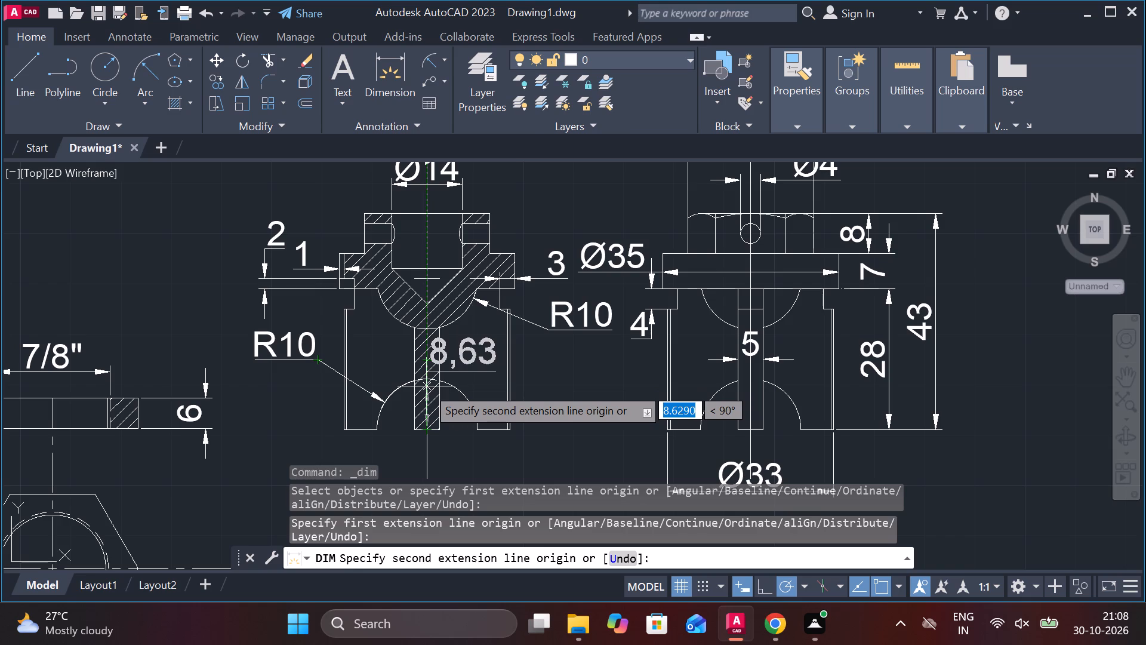
text(20)
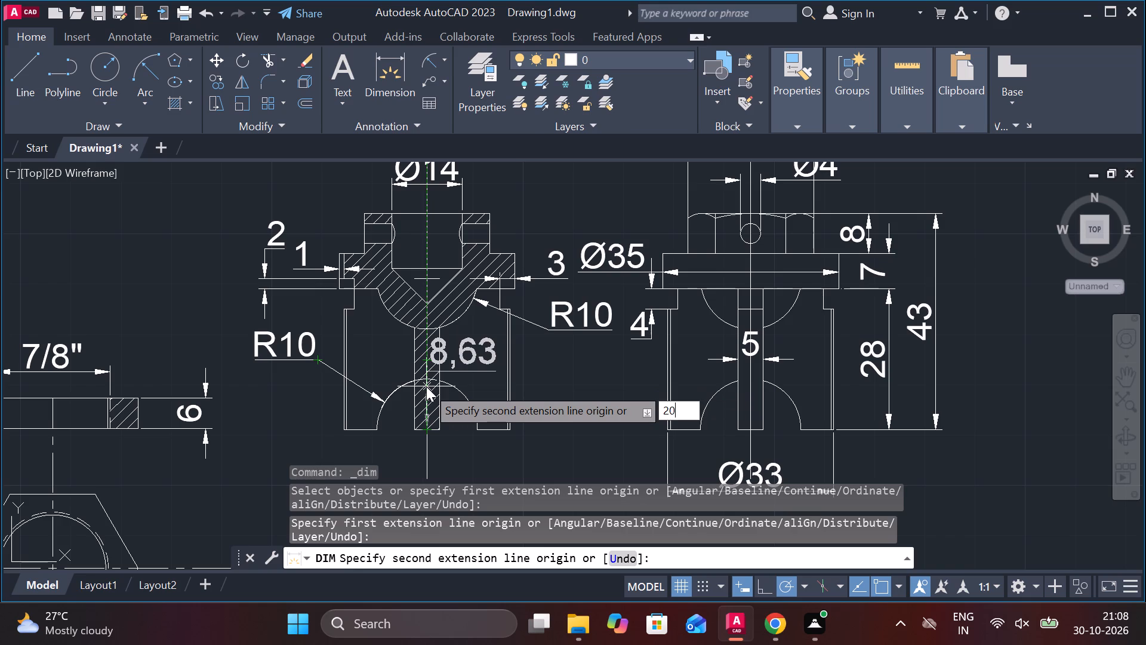
key(Return)
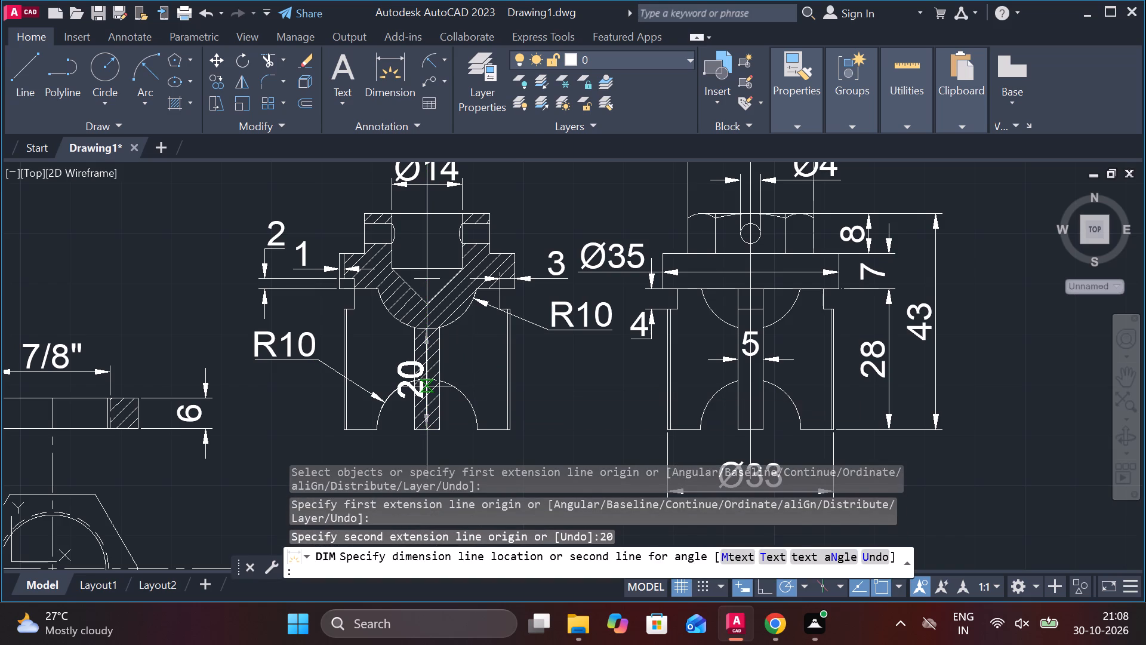
click(547, 419)
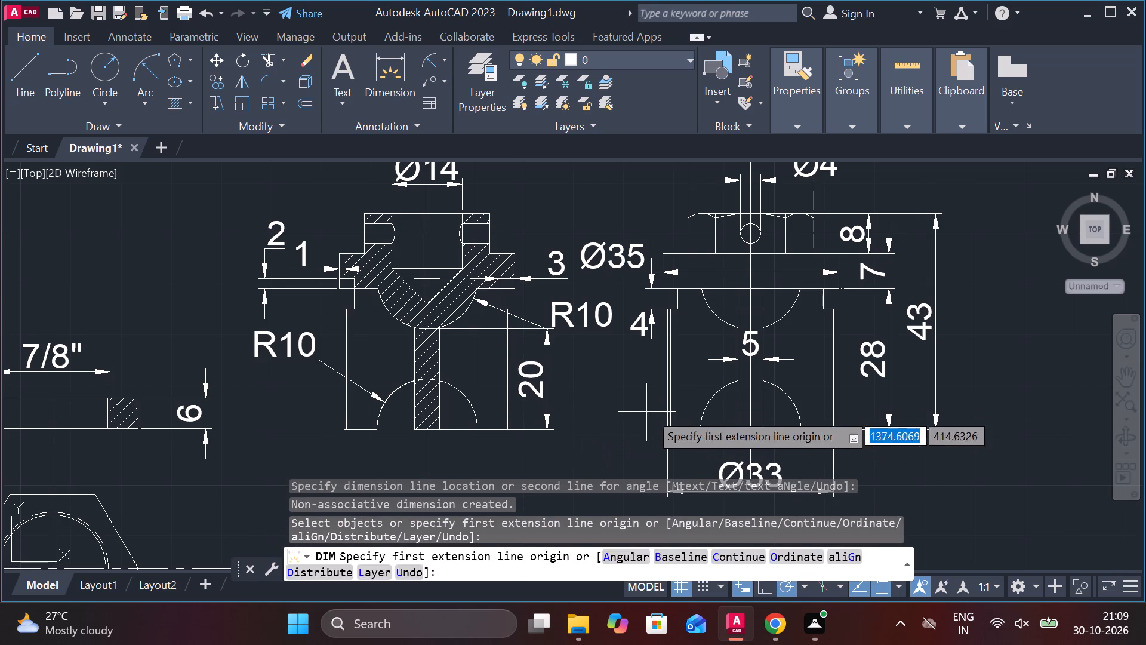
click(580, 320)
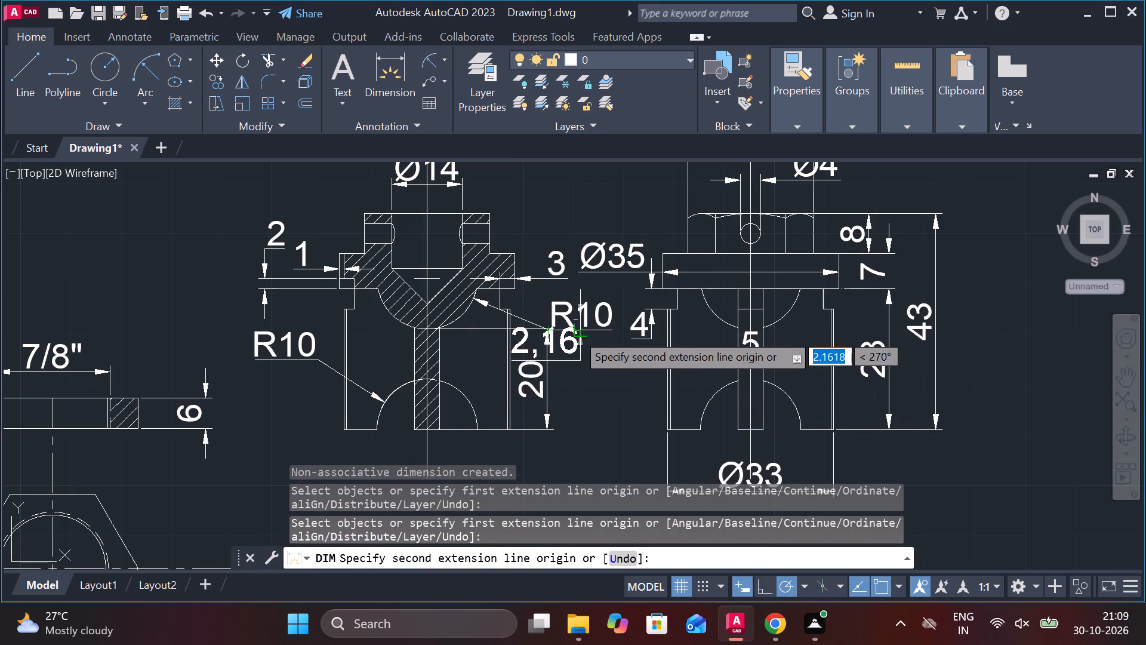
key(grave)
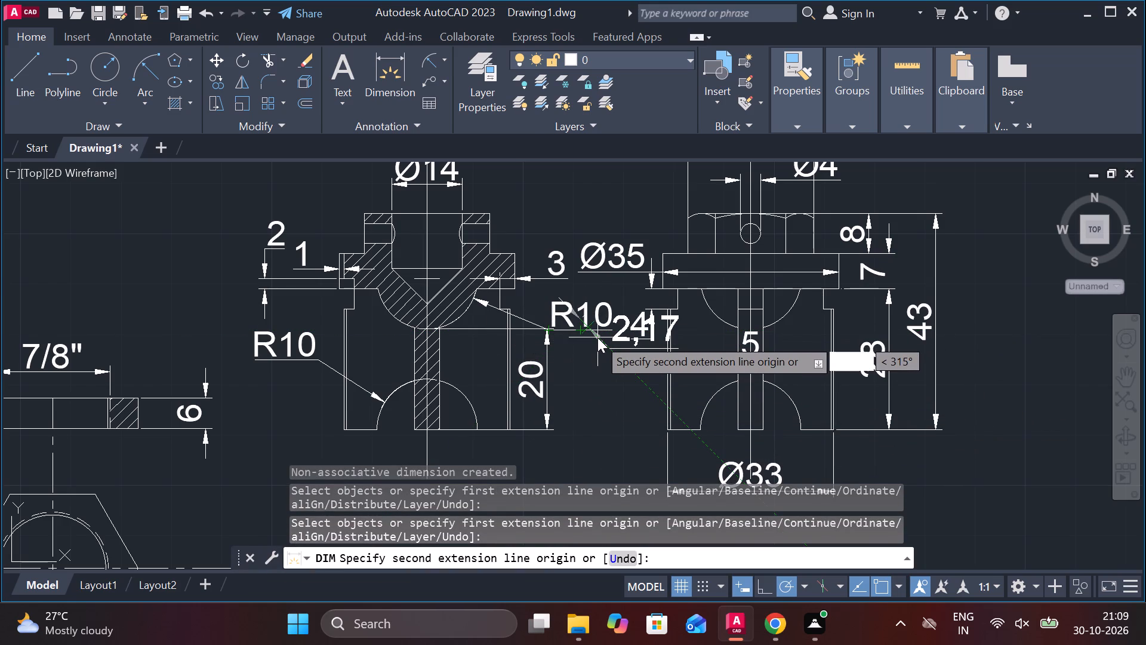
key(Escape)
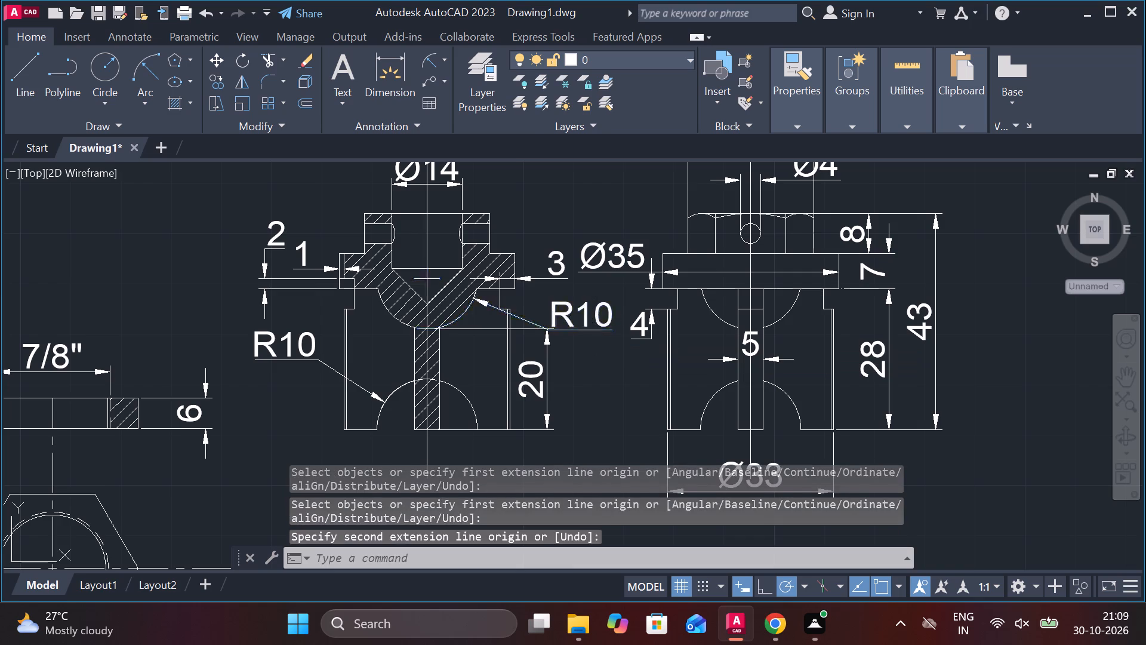
Shift the rounded underside's radius dimension text slightly upward, clear of the 20 dimension's upper extension line.
click(594, 320)
click(583, 332)
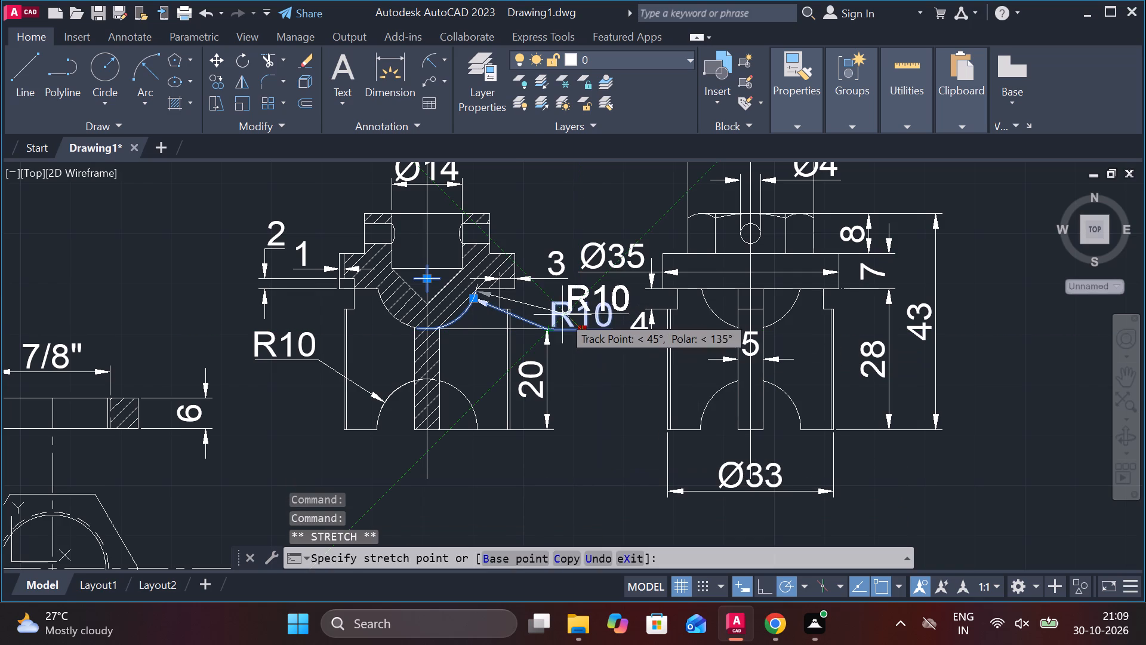
click(560, 316)
click(597, 304)
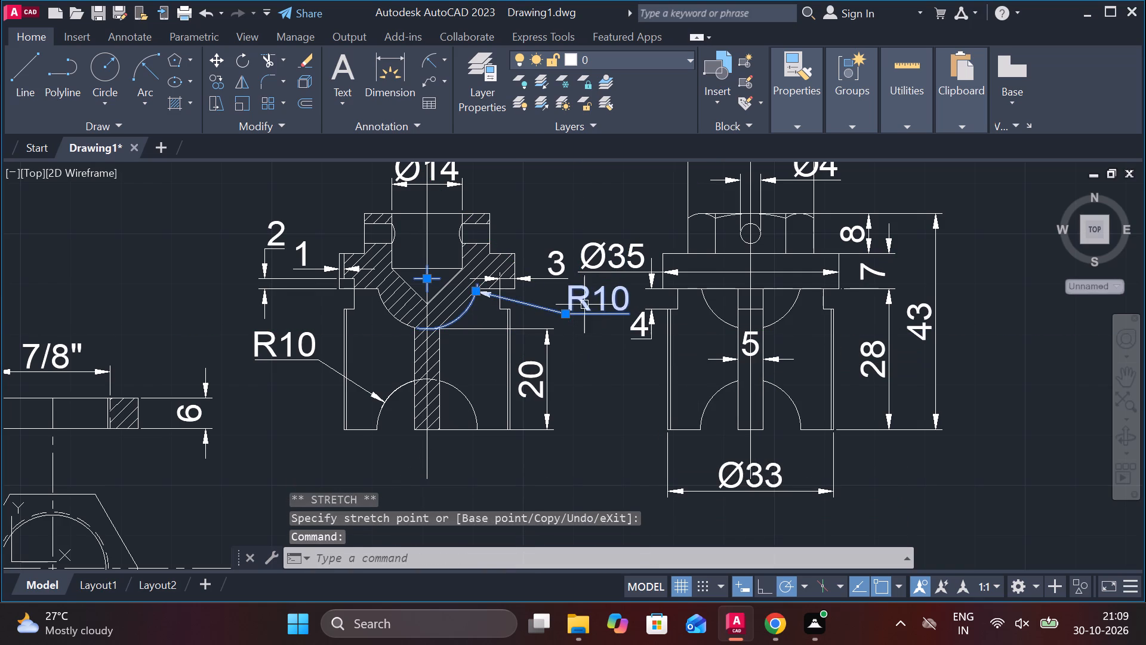
click(568, 317)
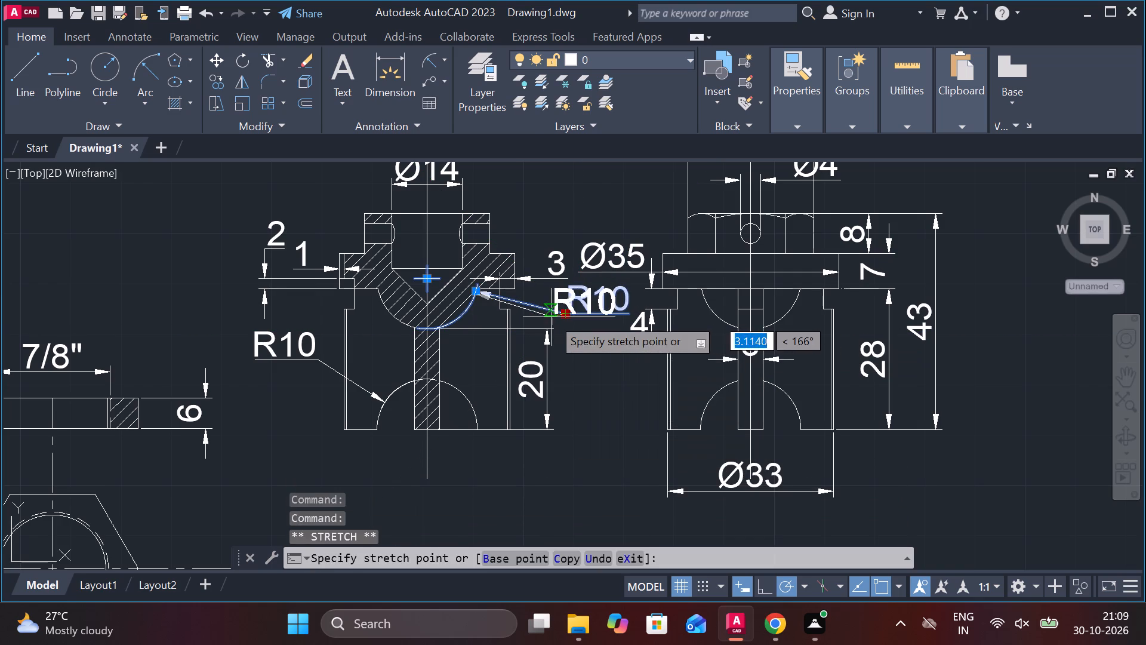
click(550, 317)
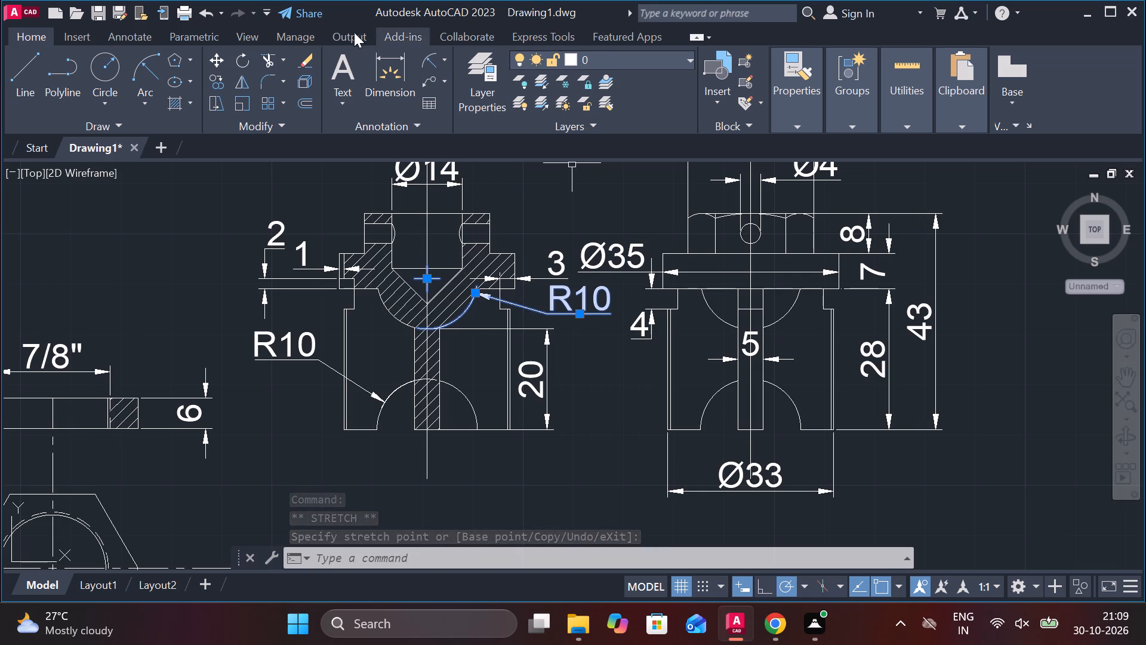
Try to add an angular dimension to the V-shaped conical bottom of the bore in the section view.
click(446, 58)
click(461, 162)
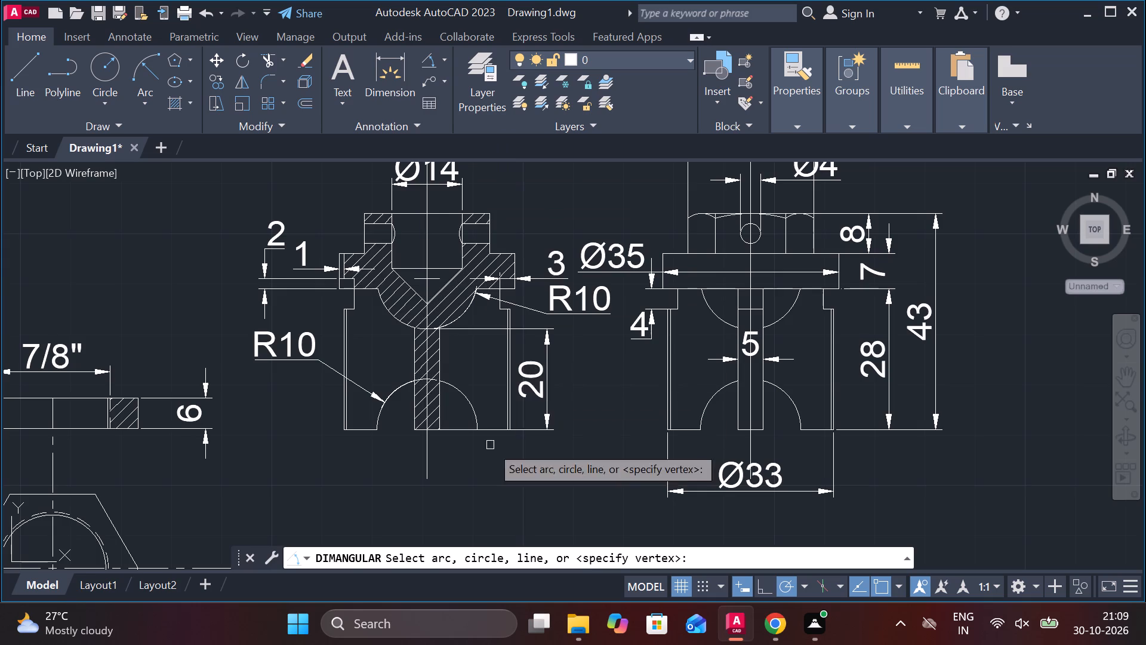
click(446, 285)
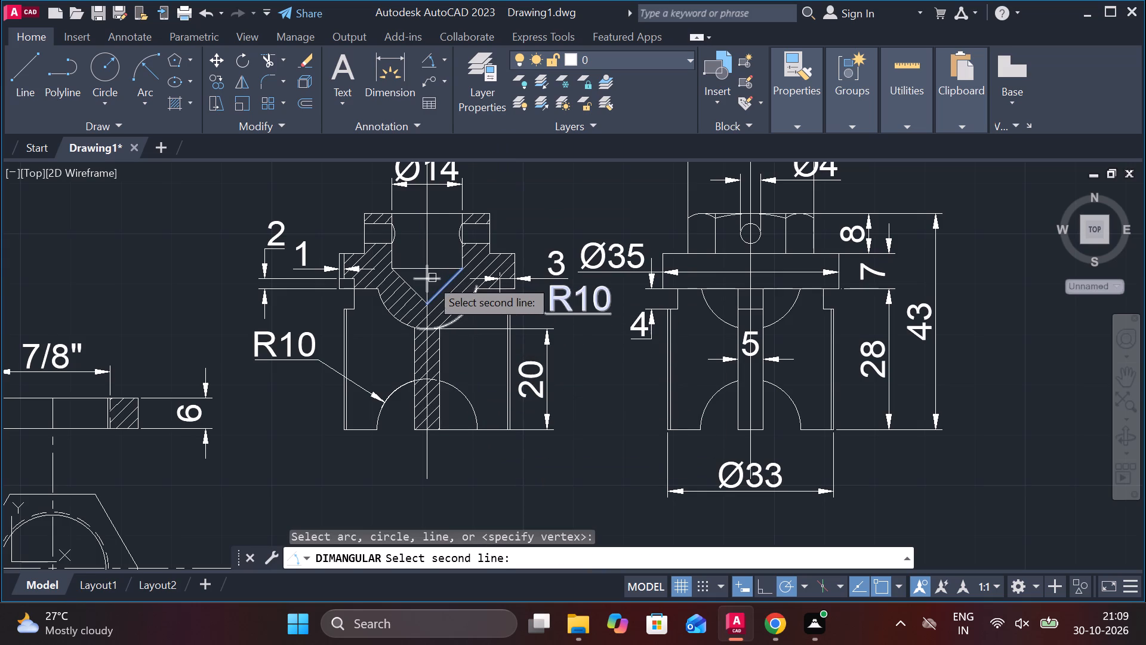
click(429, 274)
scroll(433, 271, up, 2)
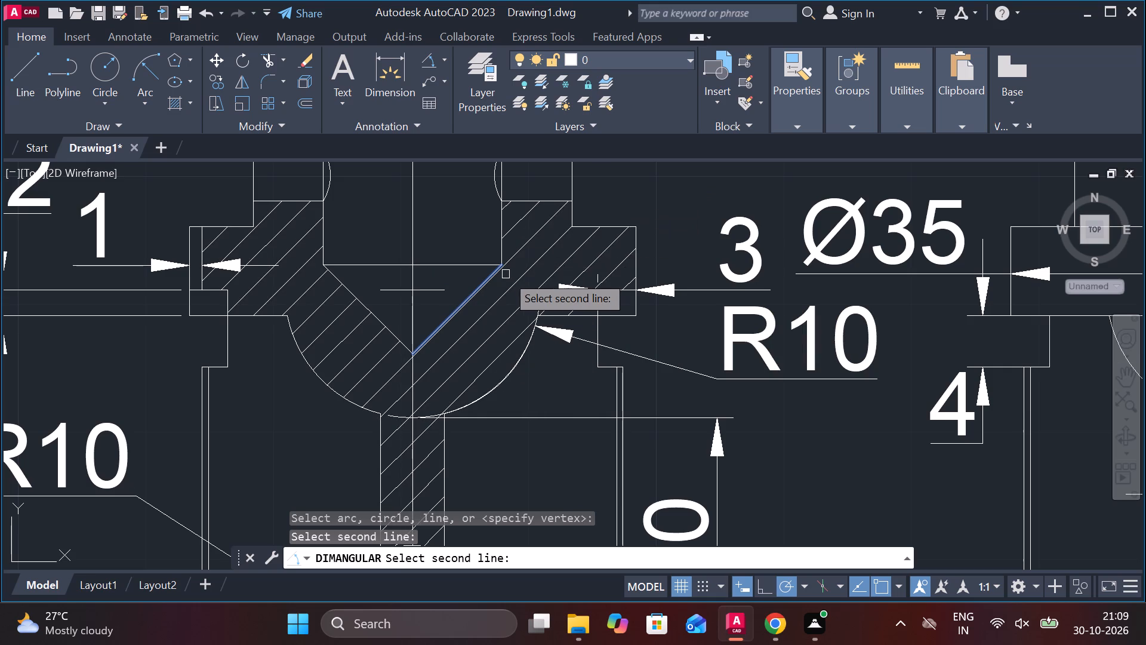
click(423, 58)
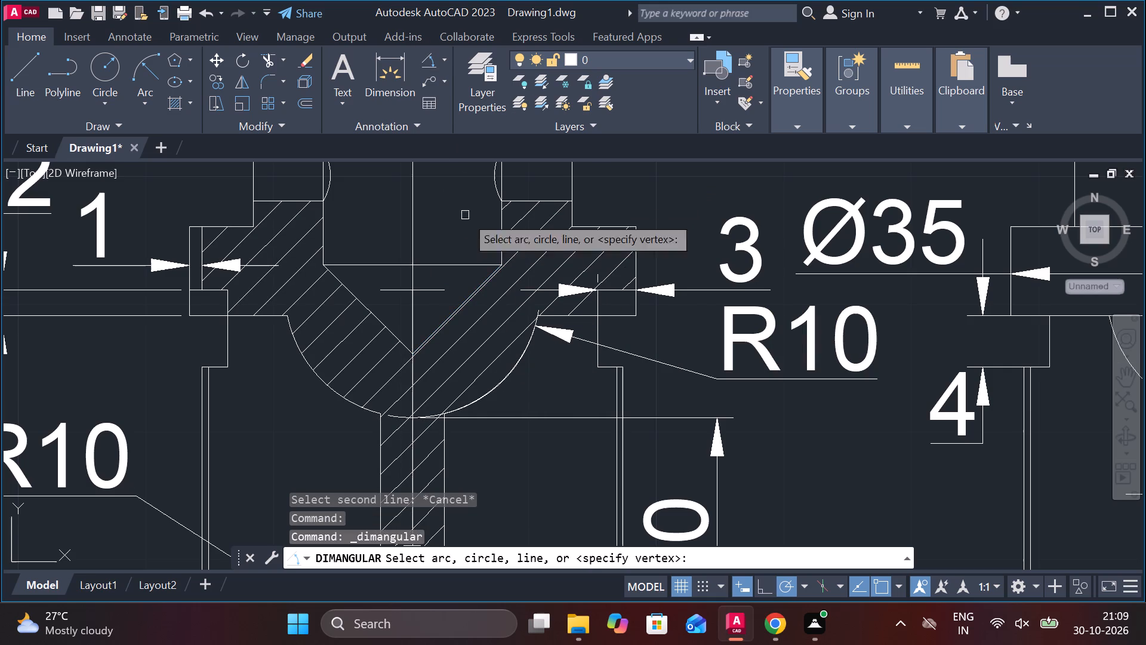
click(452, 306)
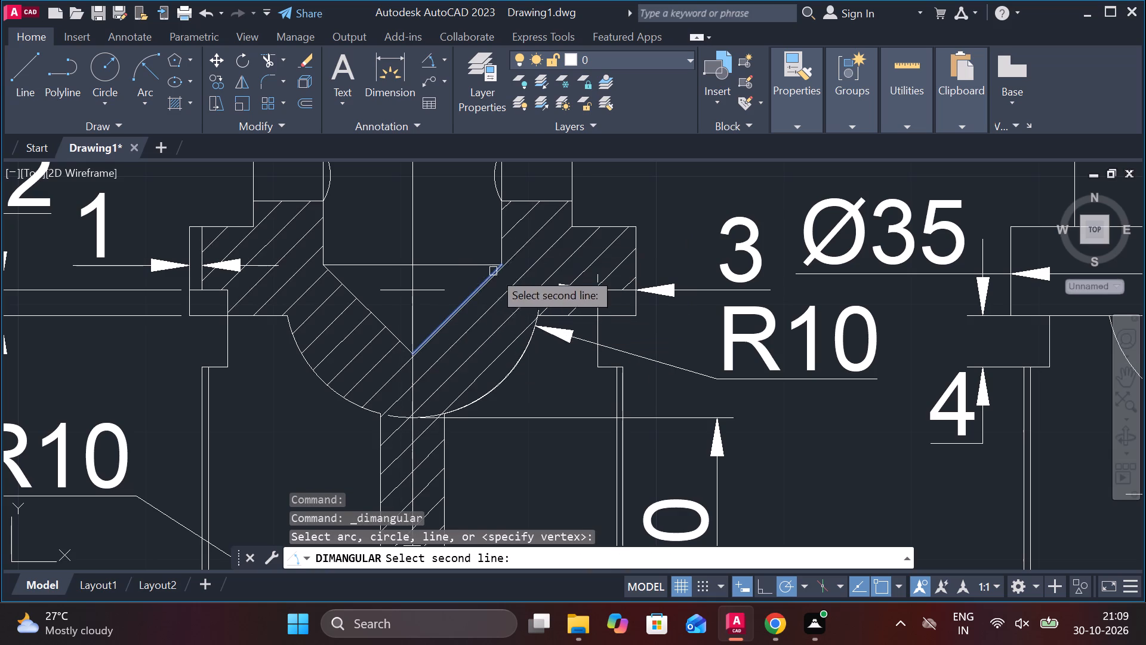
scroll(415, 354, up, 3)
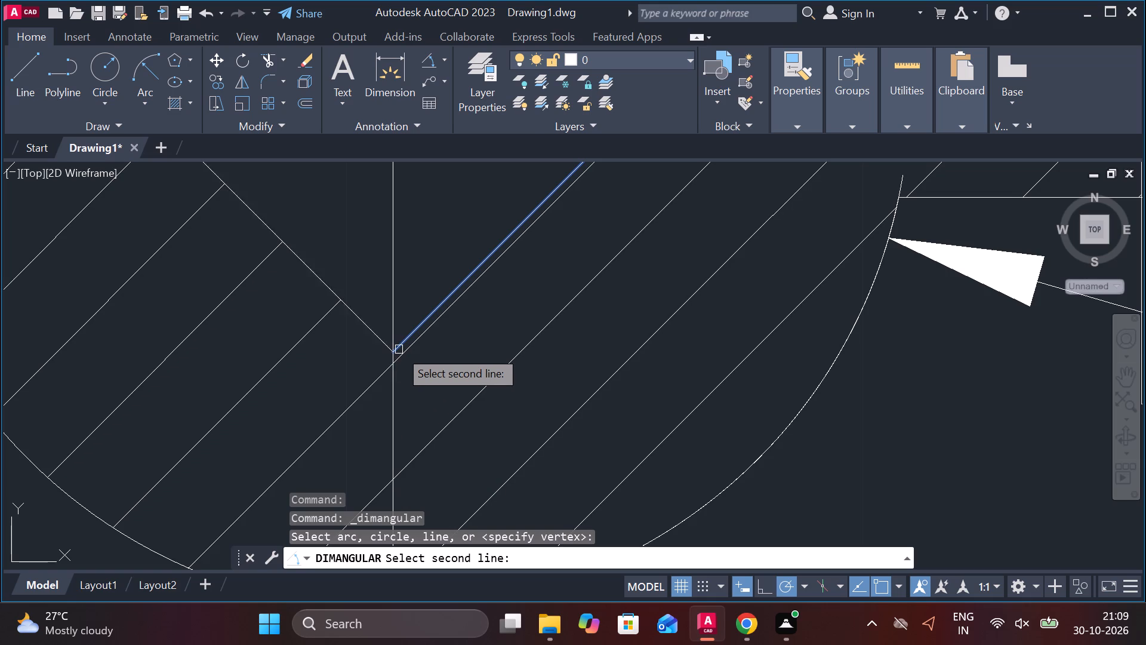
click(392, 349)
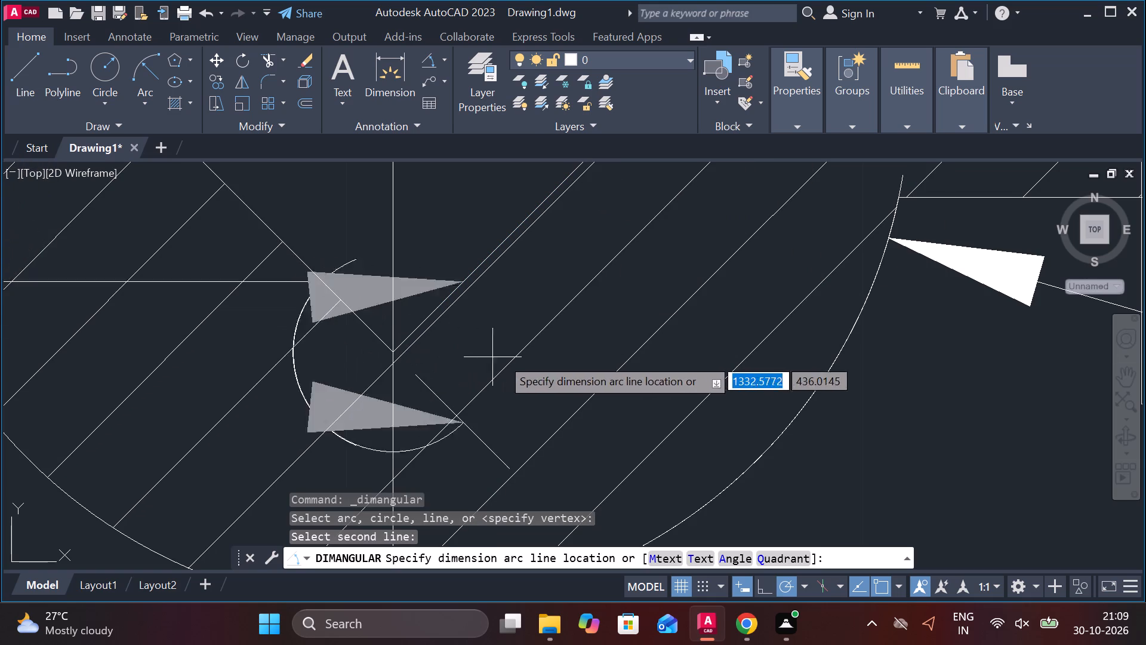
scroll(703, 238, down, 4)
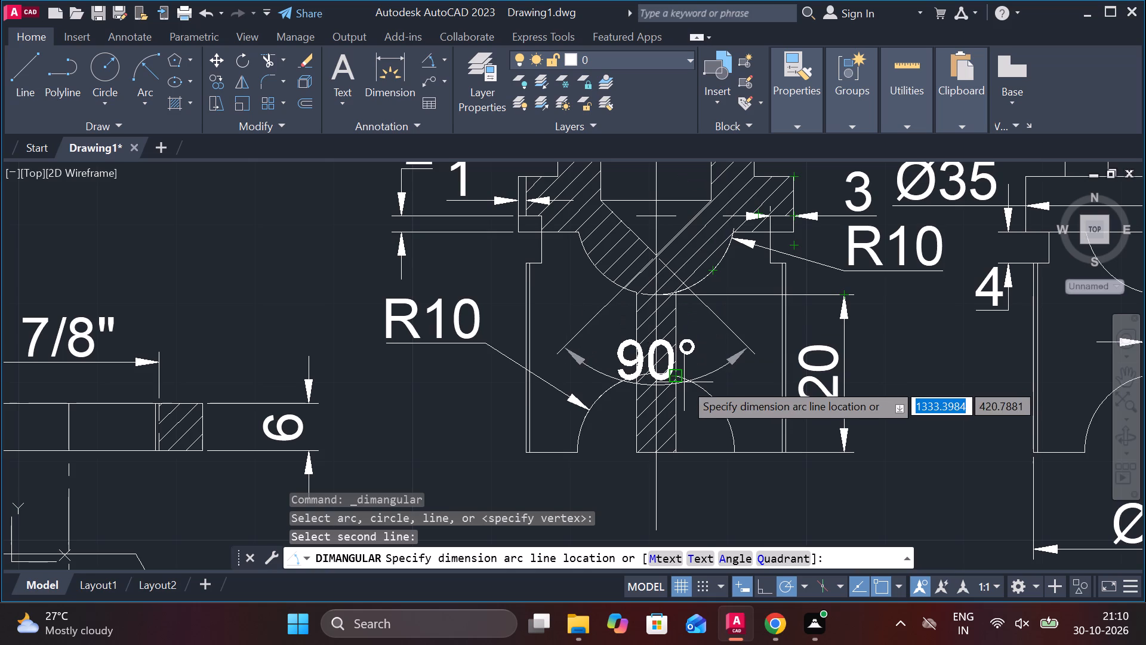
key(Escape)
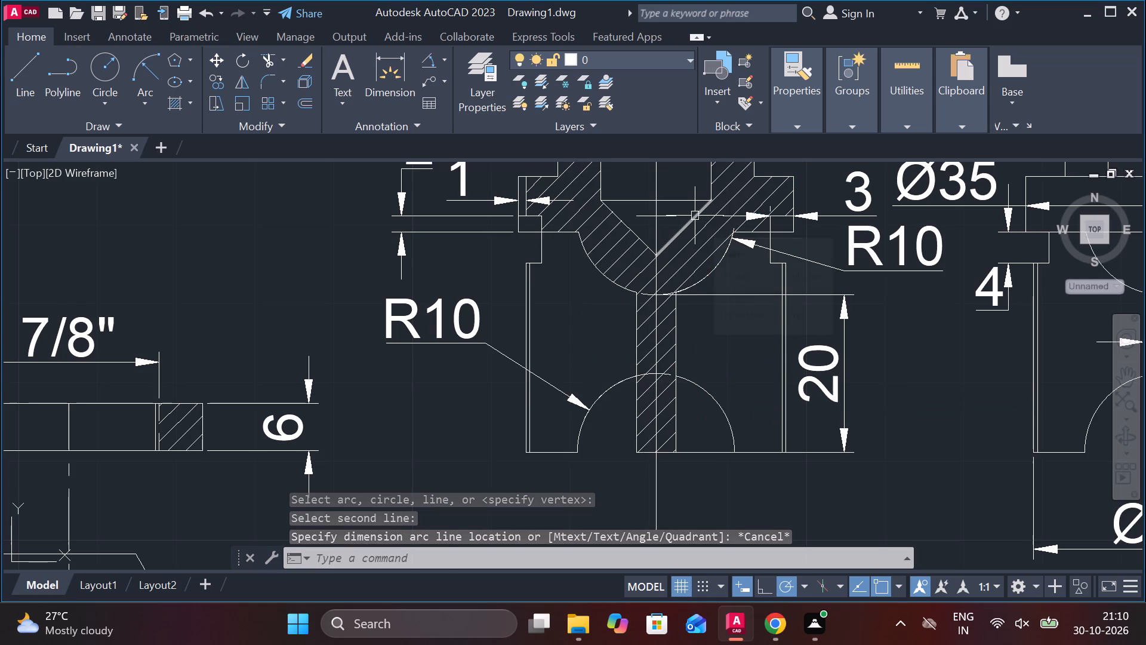
Add a 45° angular dimension between the bore cone's right flank and the vertical centerline, placing it above the section view.
scroll(695, 216, up, 3)
scroll(578, 339, up, 2)
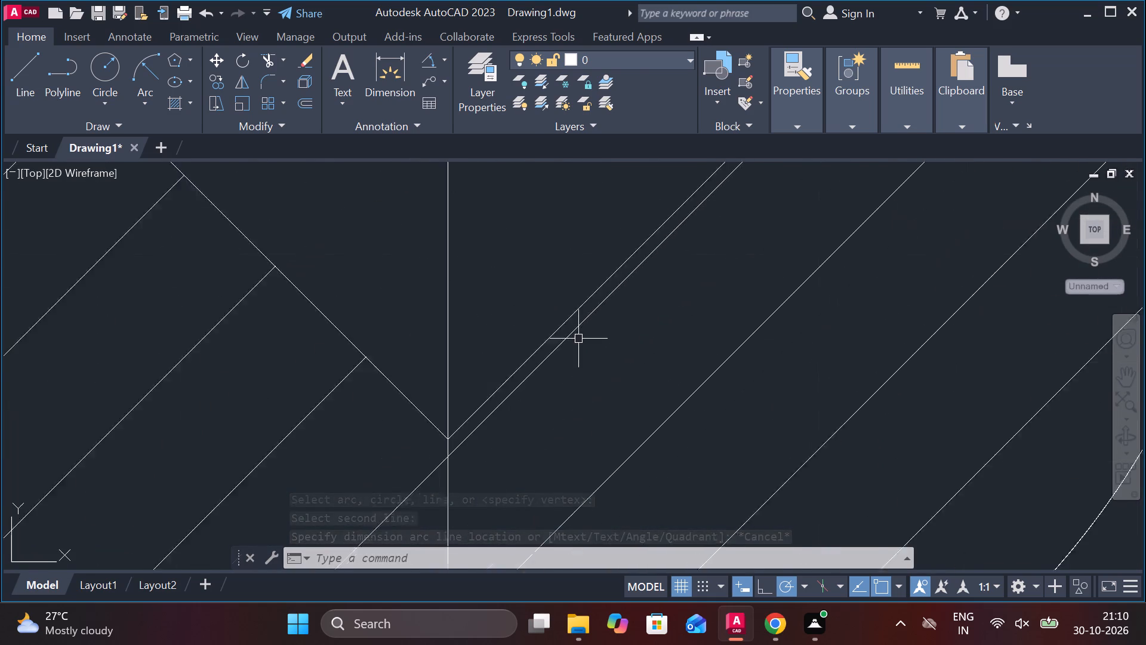
scroll(578, 339, up, 2)
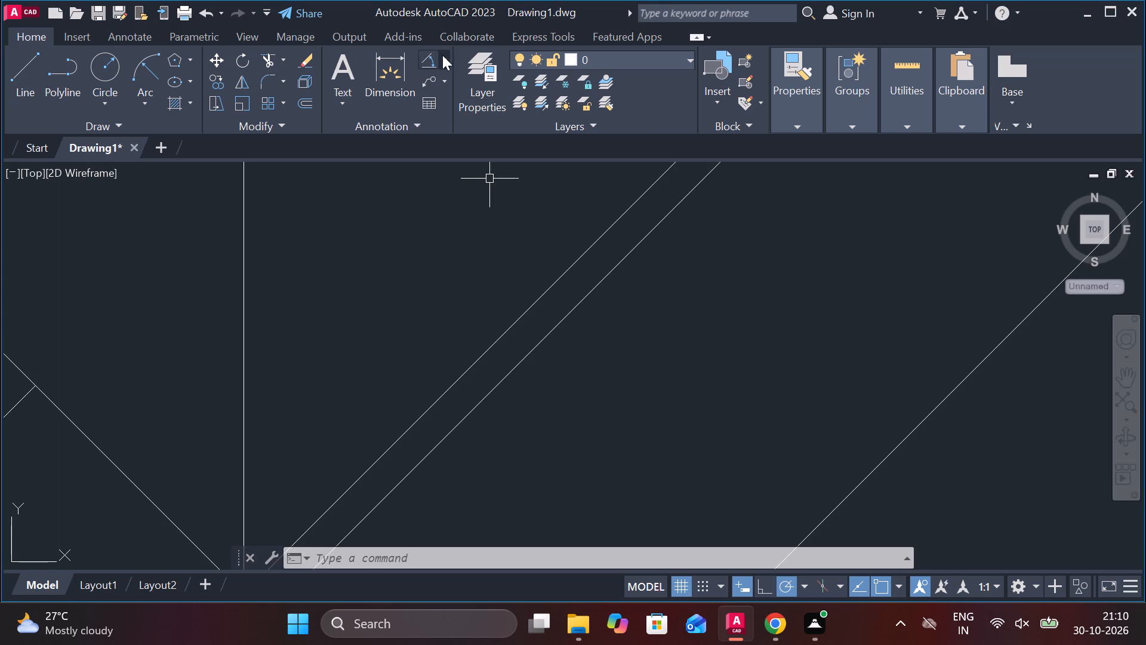
click(423, 63)
click(480, 352)
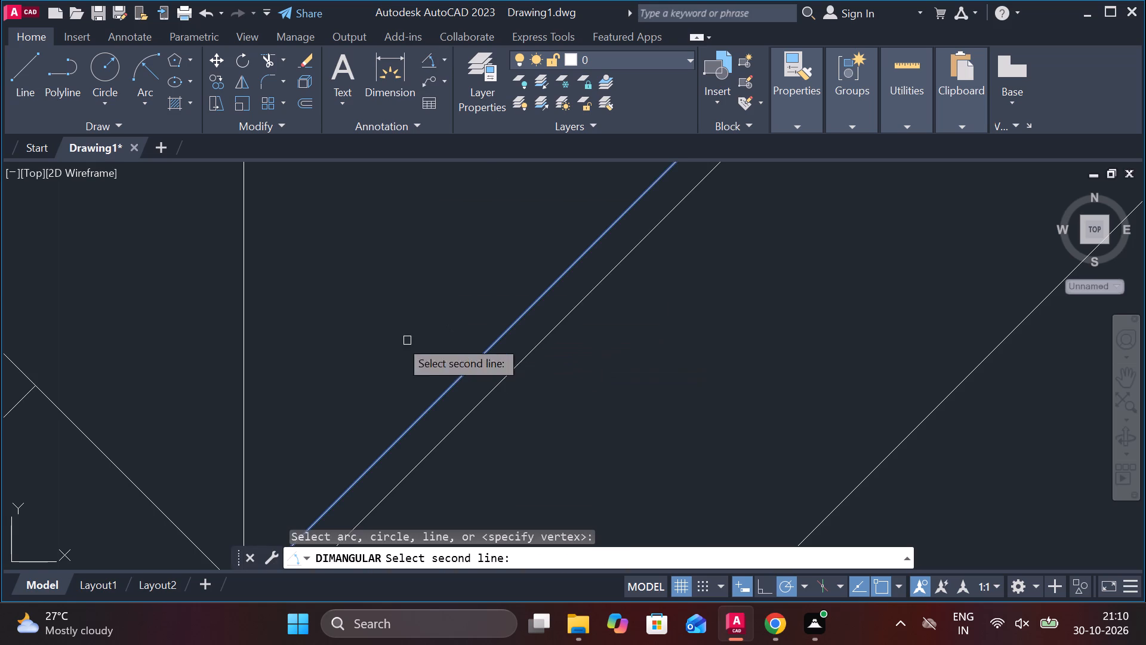
click(245, 353)
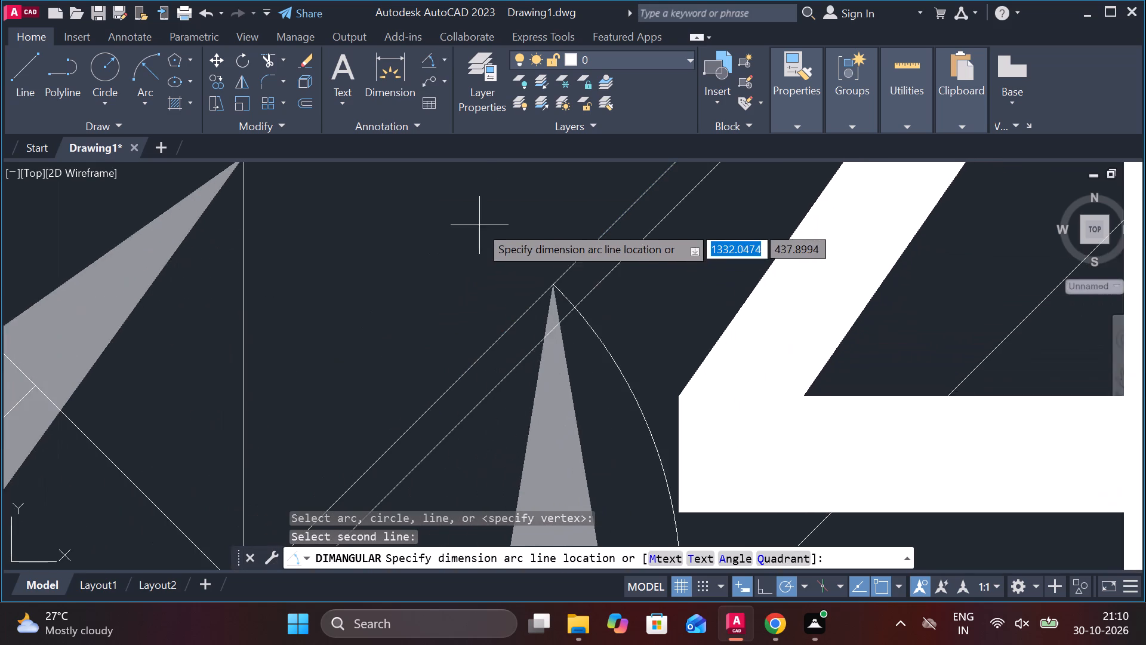
scroll(479, 225, down, 3)
scroll(521, 257, down, 5)
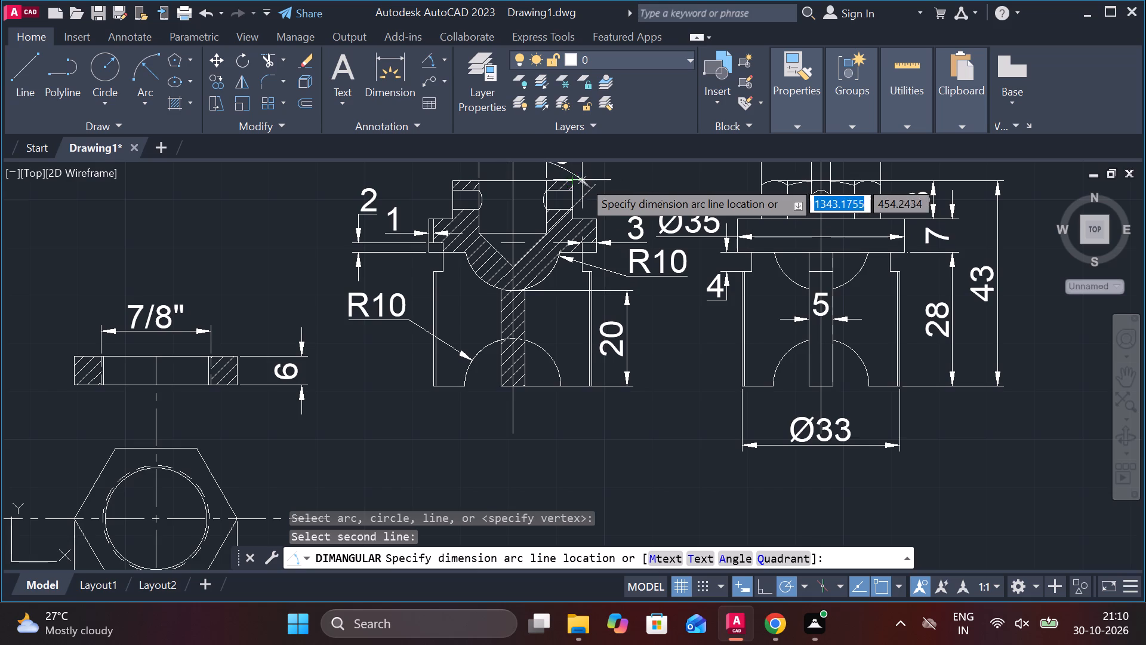
scroll(584, 180, down, 2)
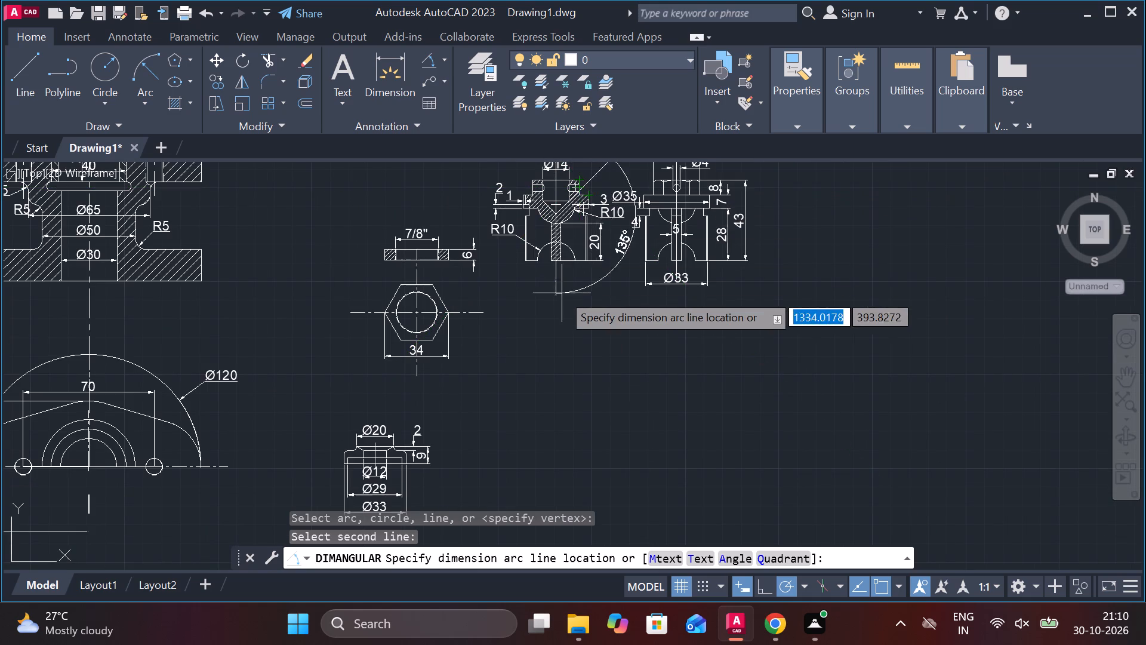
scroll(561, 293, down, 2)
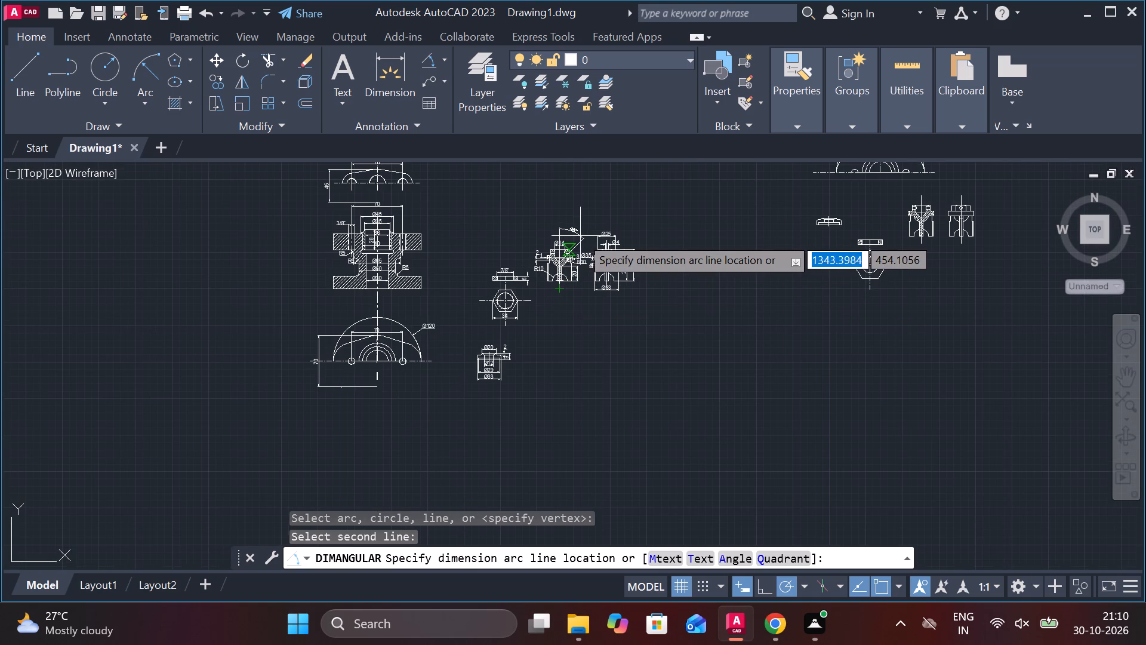
scroll(580, 236, up, 3)
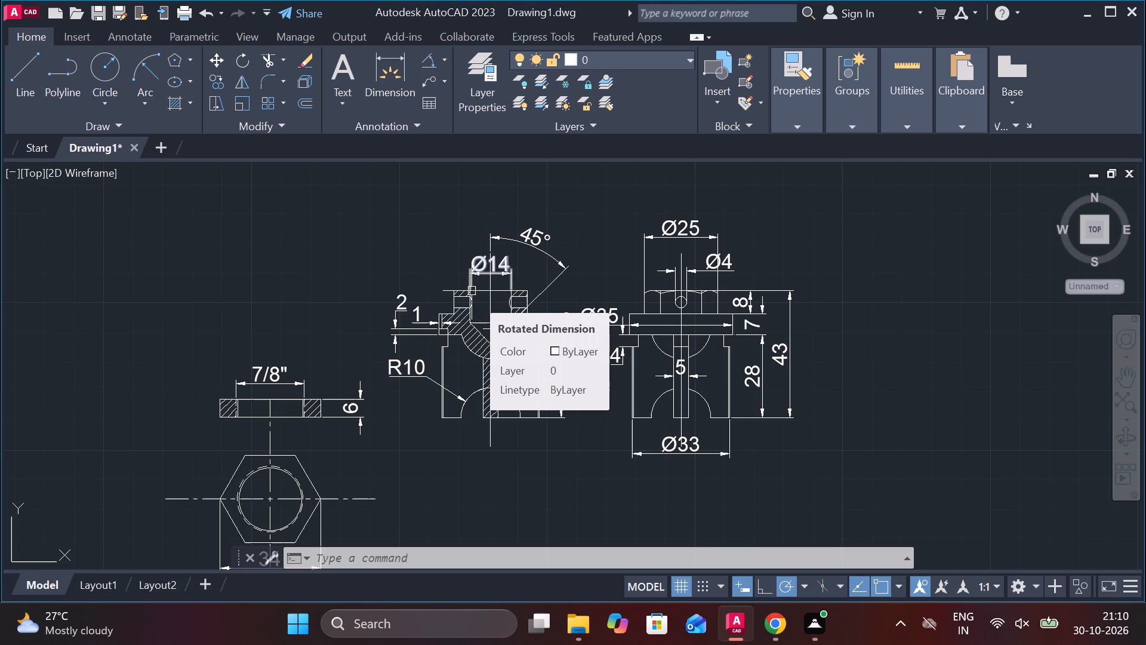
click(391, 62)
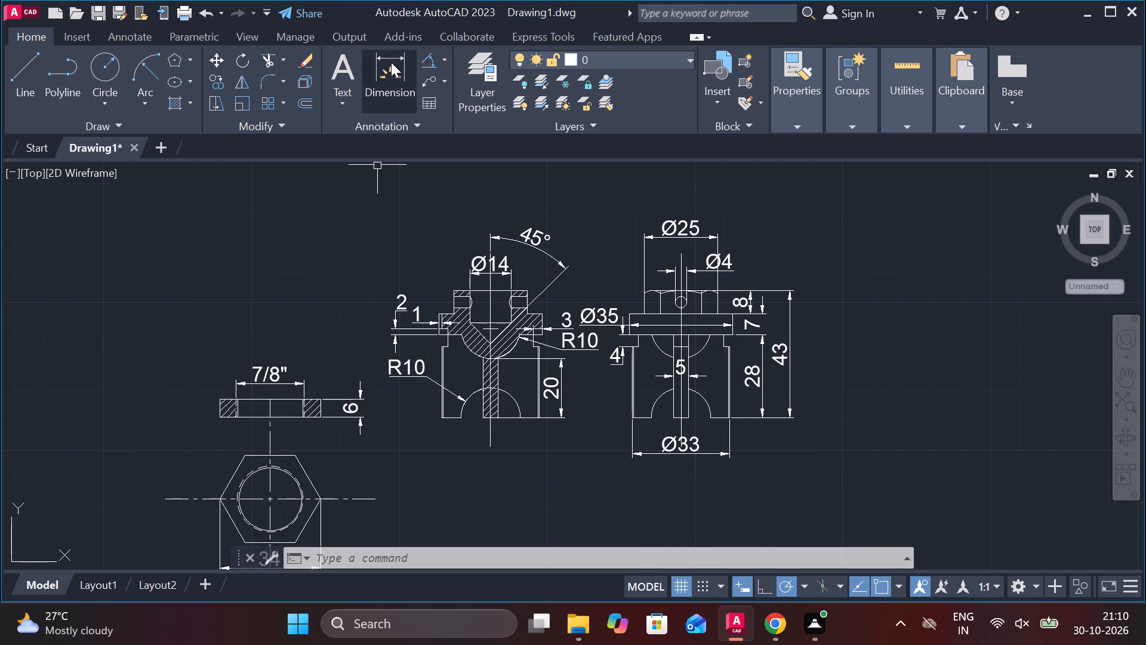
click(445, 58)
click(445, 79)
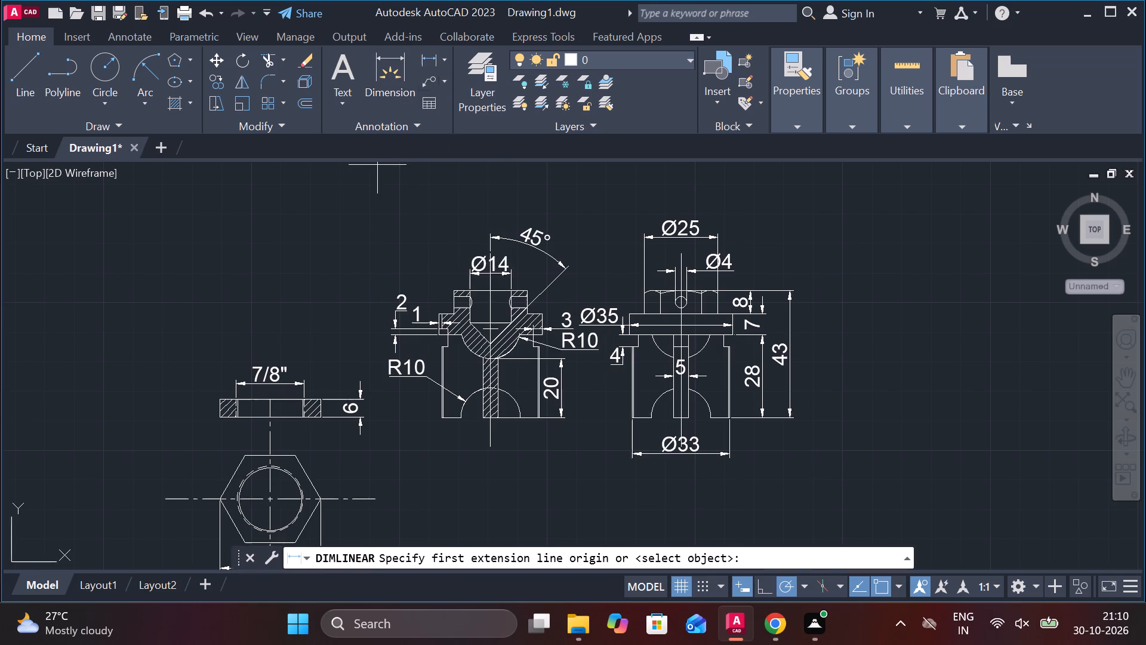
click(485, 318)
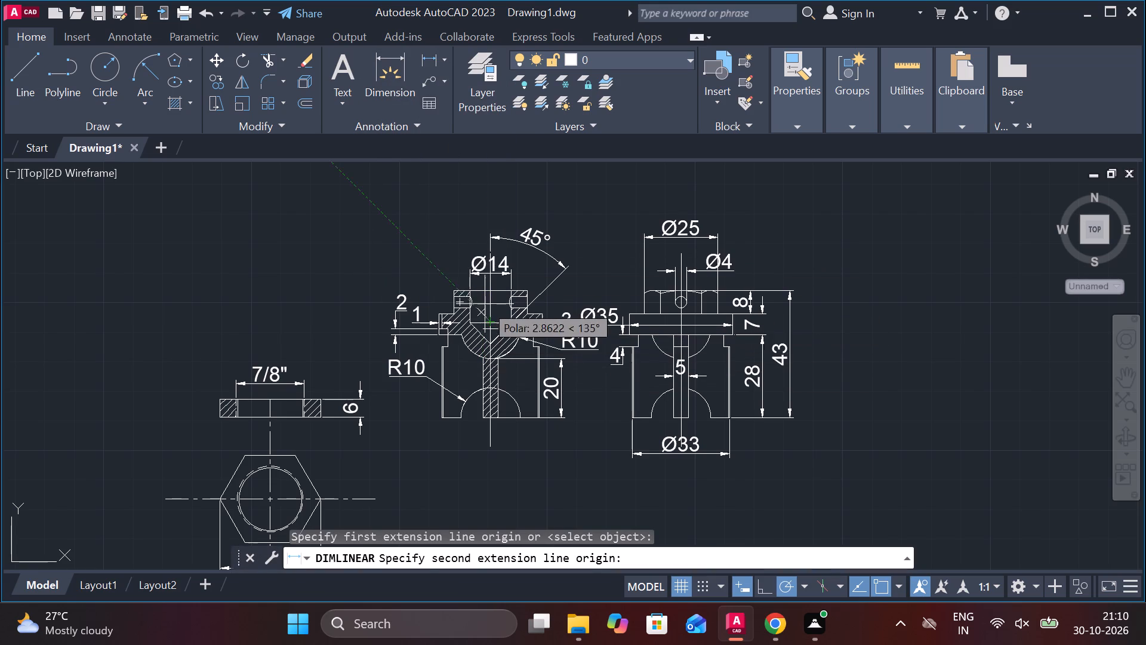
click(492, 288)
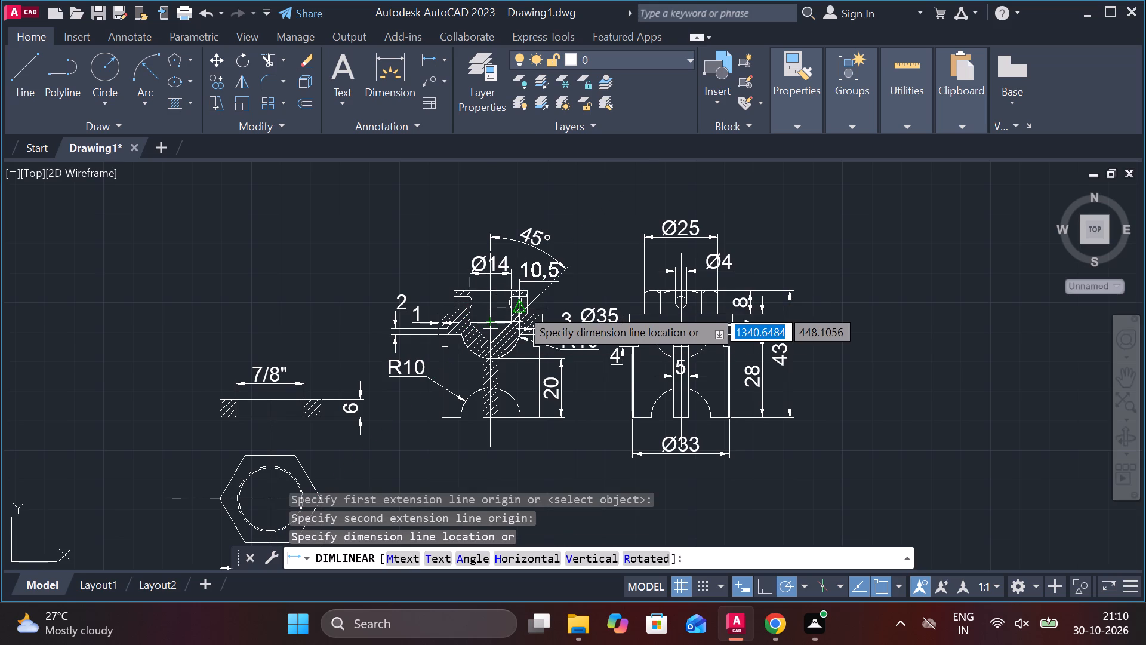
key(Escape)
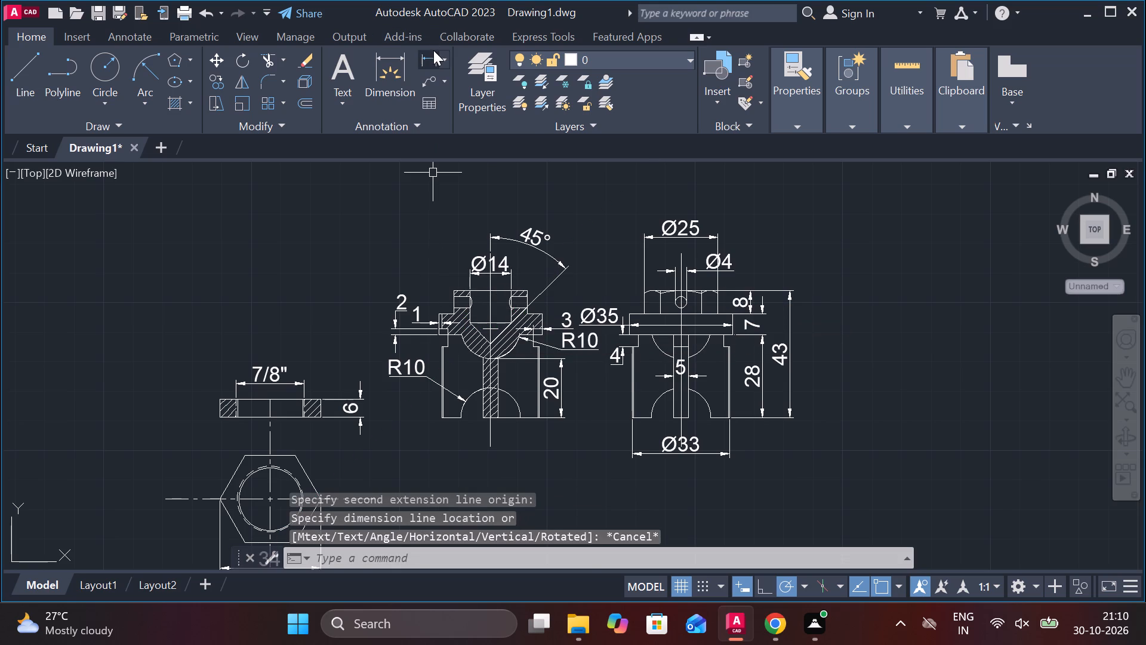
Add a vertical linear dimension of 11 from the section view's top edge to the bore's flat bottom line, placed inside the bore.
click(433, 50)
scroll(485, 297, up, 4)
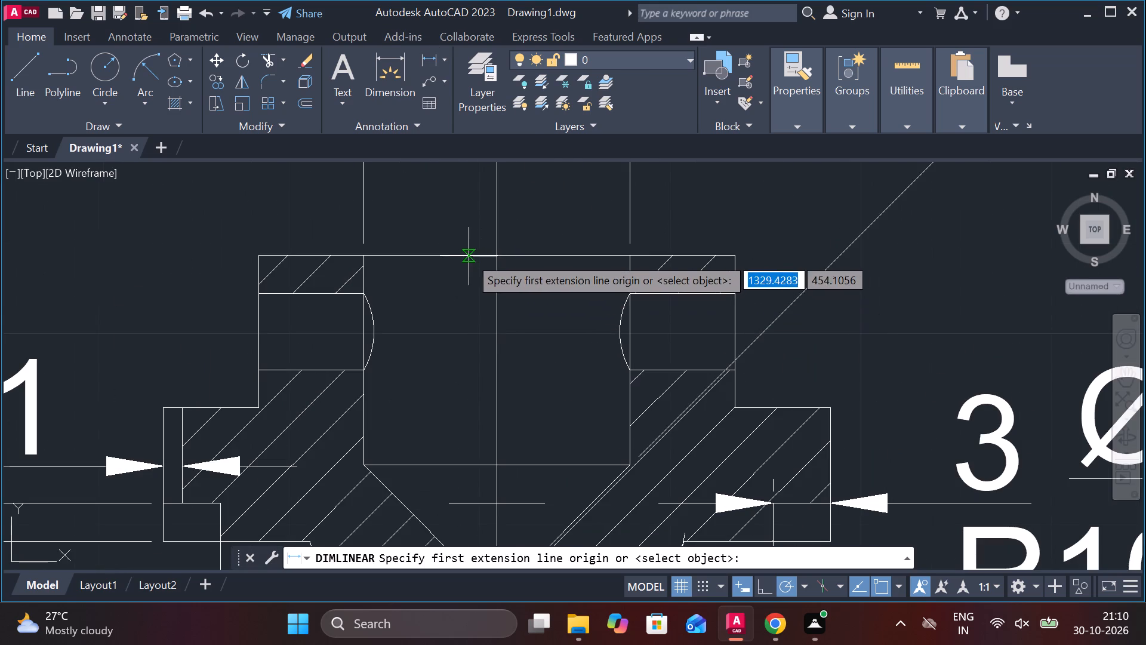
click(467, 256)
click(467, 468)
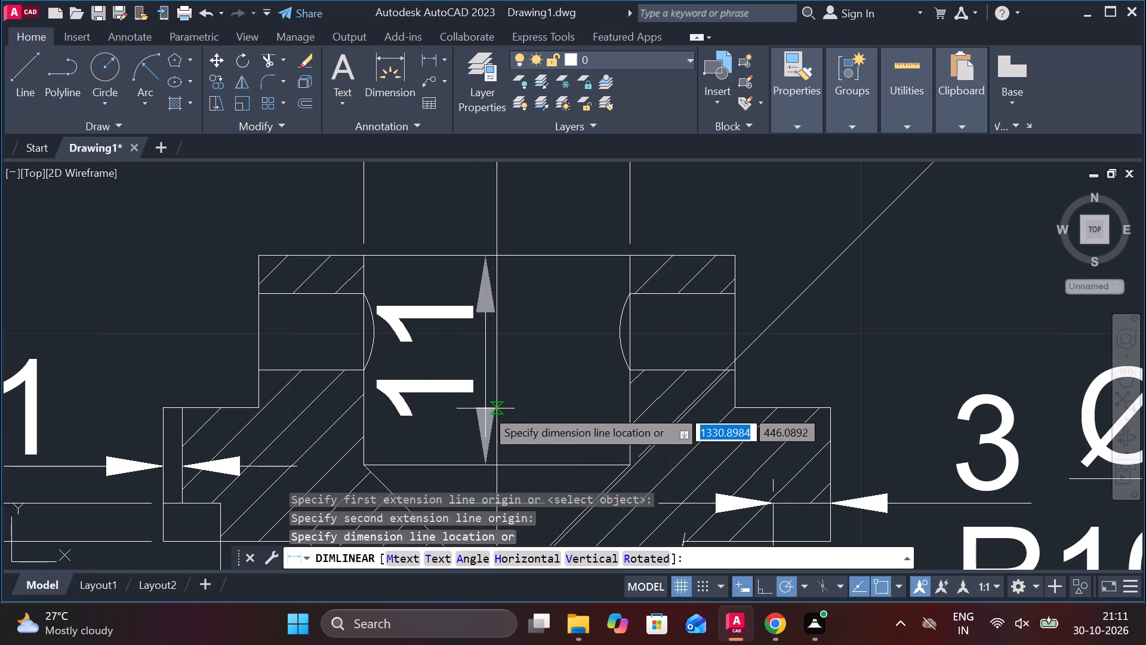
click(485, 408)
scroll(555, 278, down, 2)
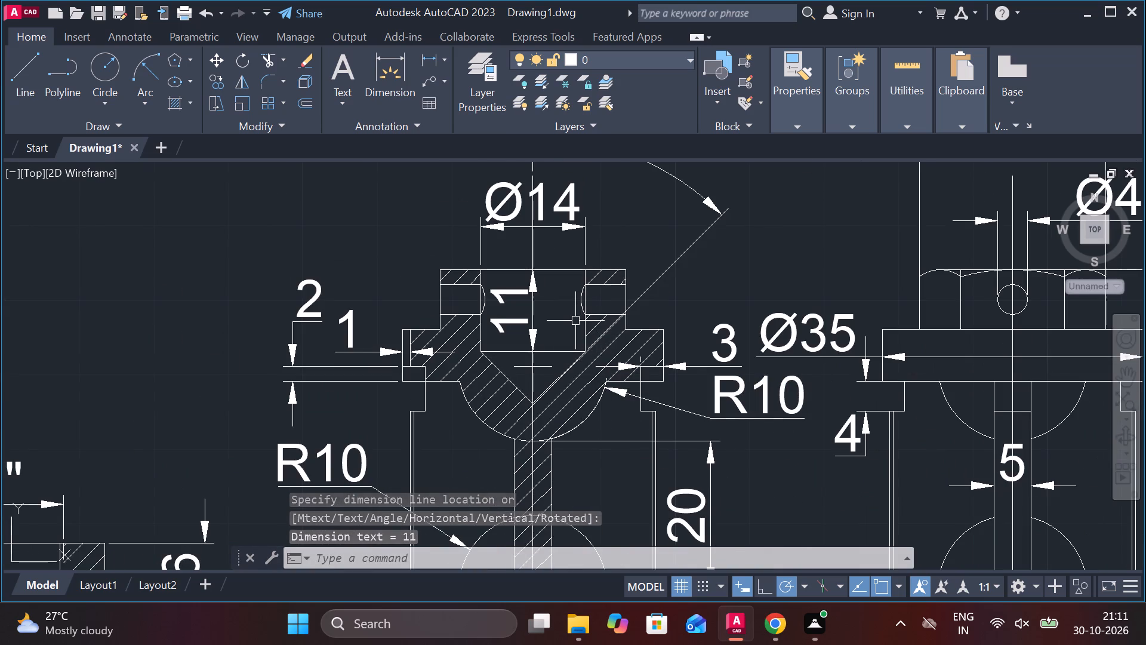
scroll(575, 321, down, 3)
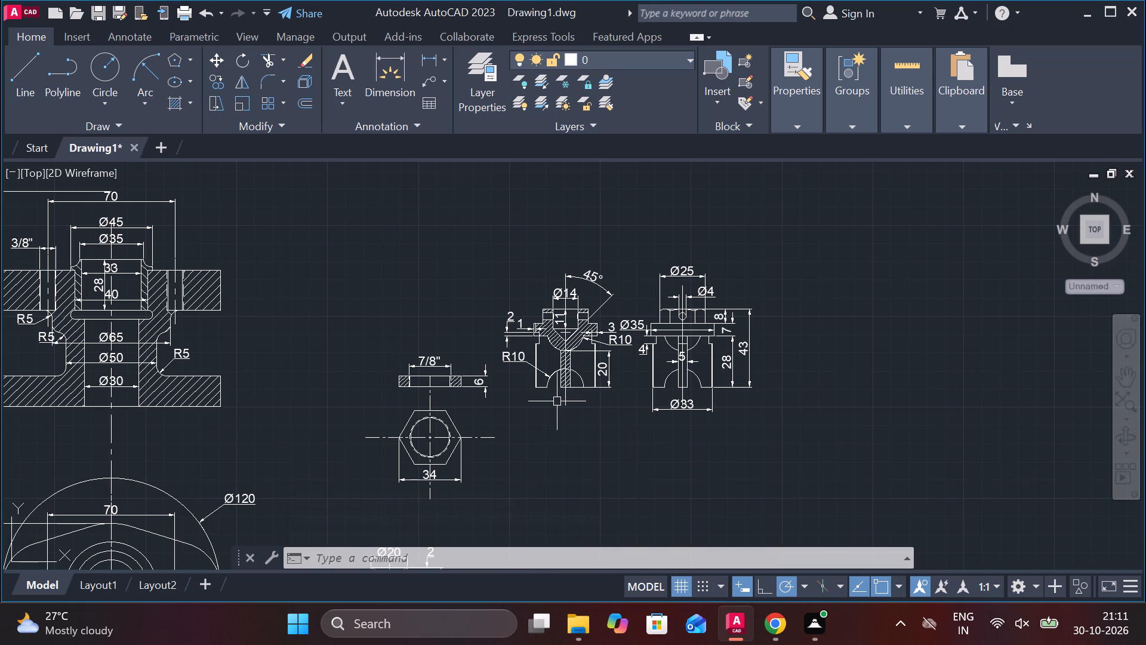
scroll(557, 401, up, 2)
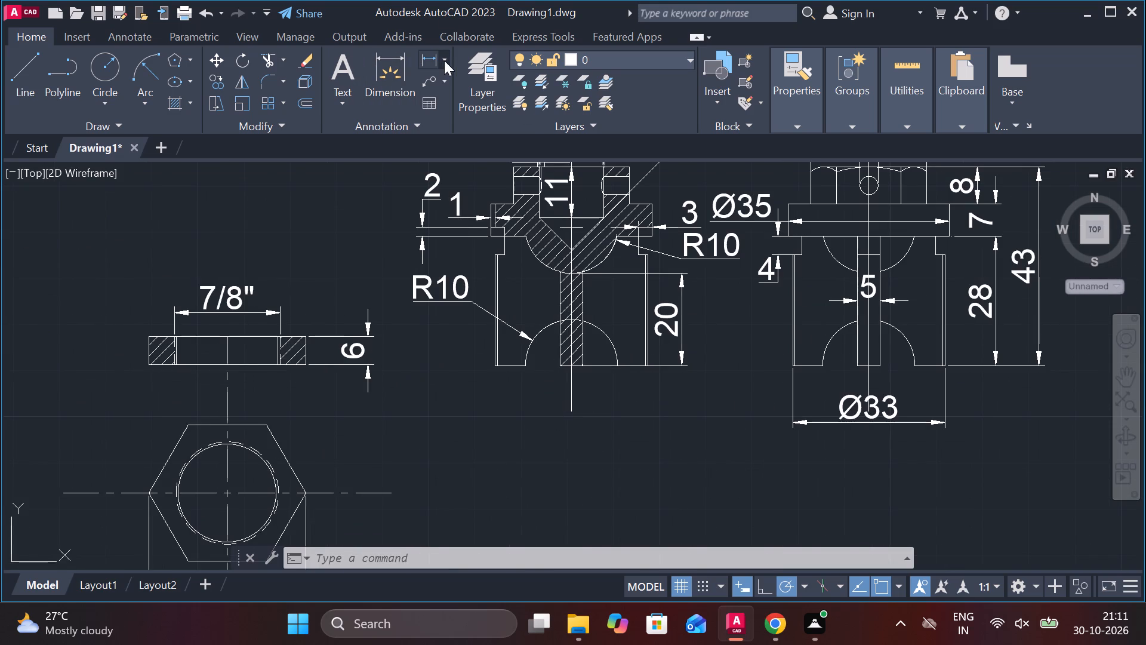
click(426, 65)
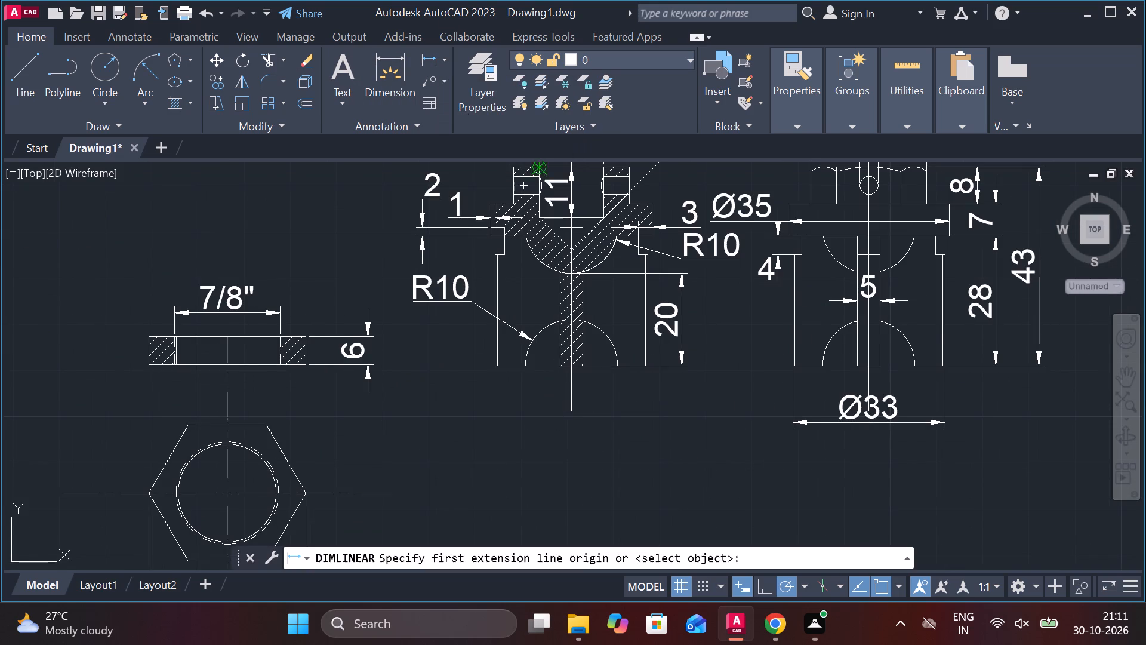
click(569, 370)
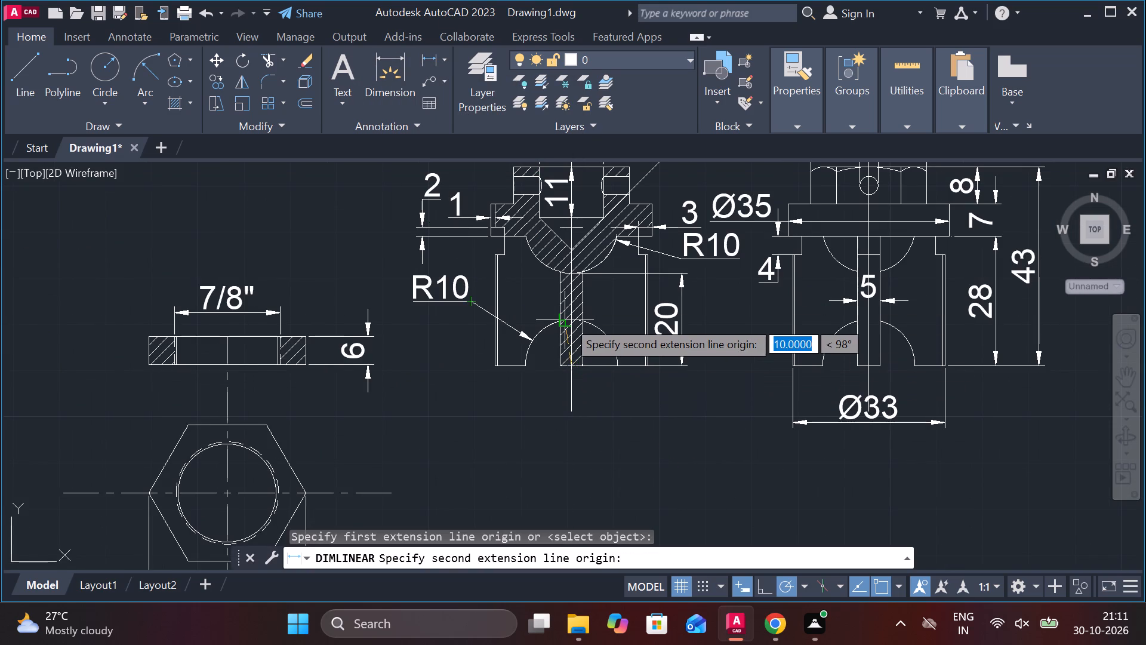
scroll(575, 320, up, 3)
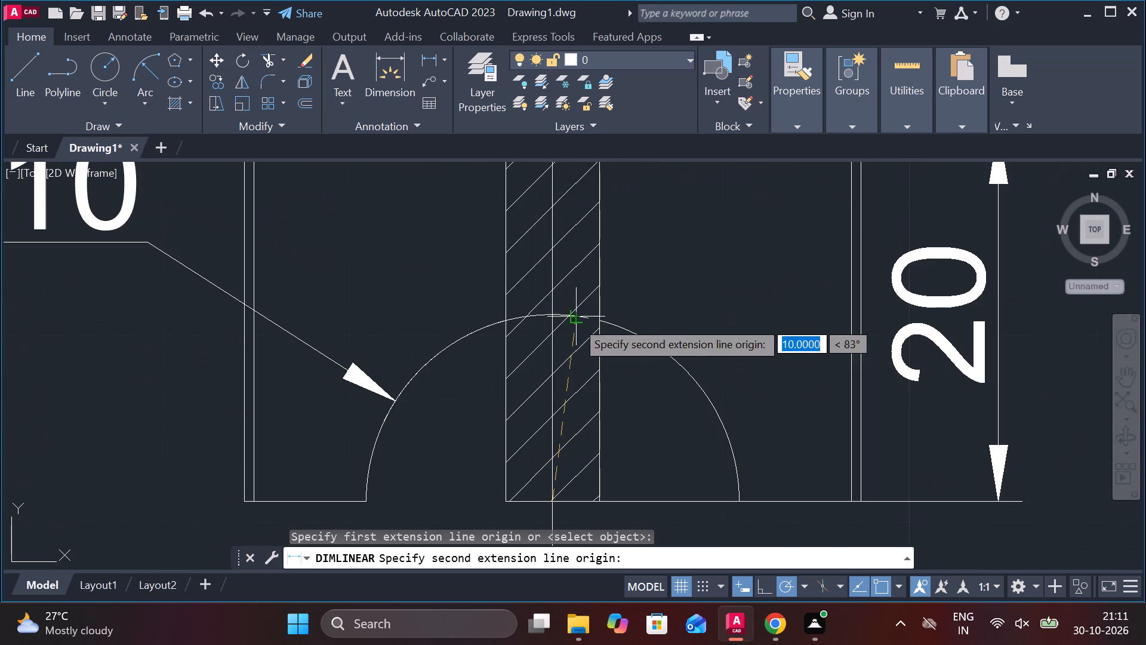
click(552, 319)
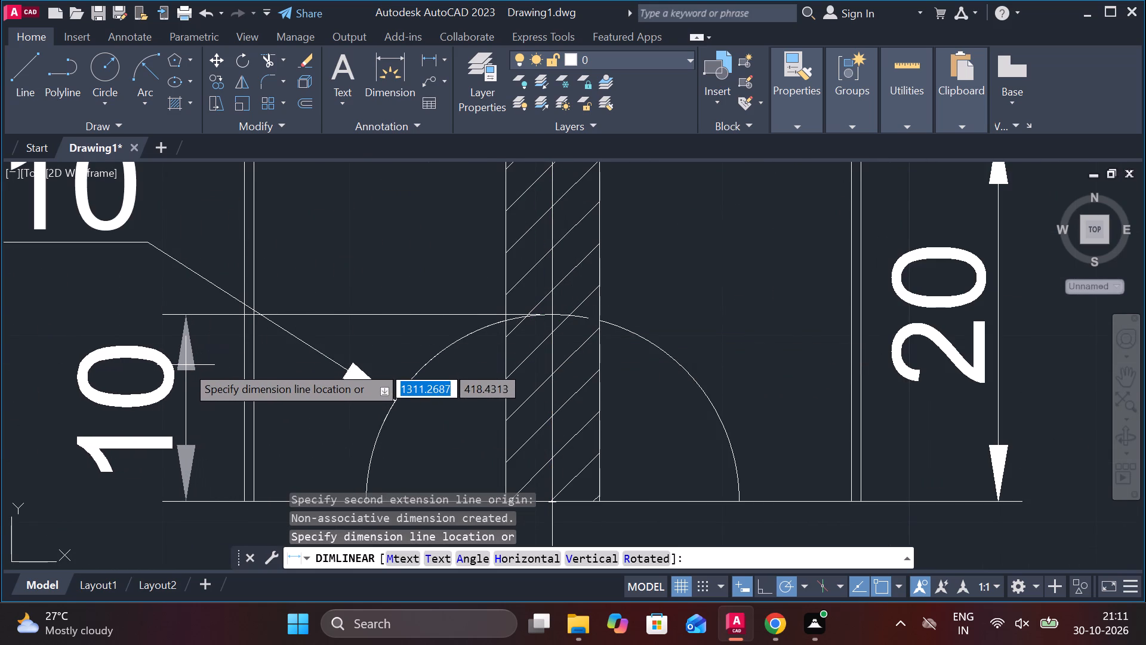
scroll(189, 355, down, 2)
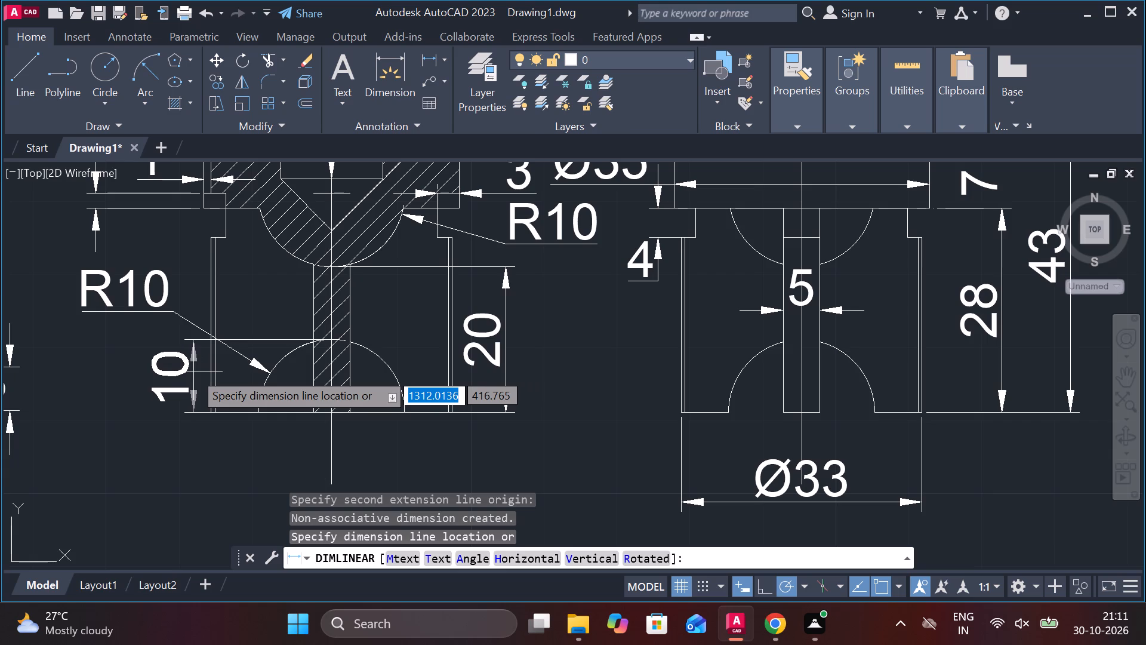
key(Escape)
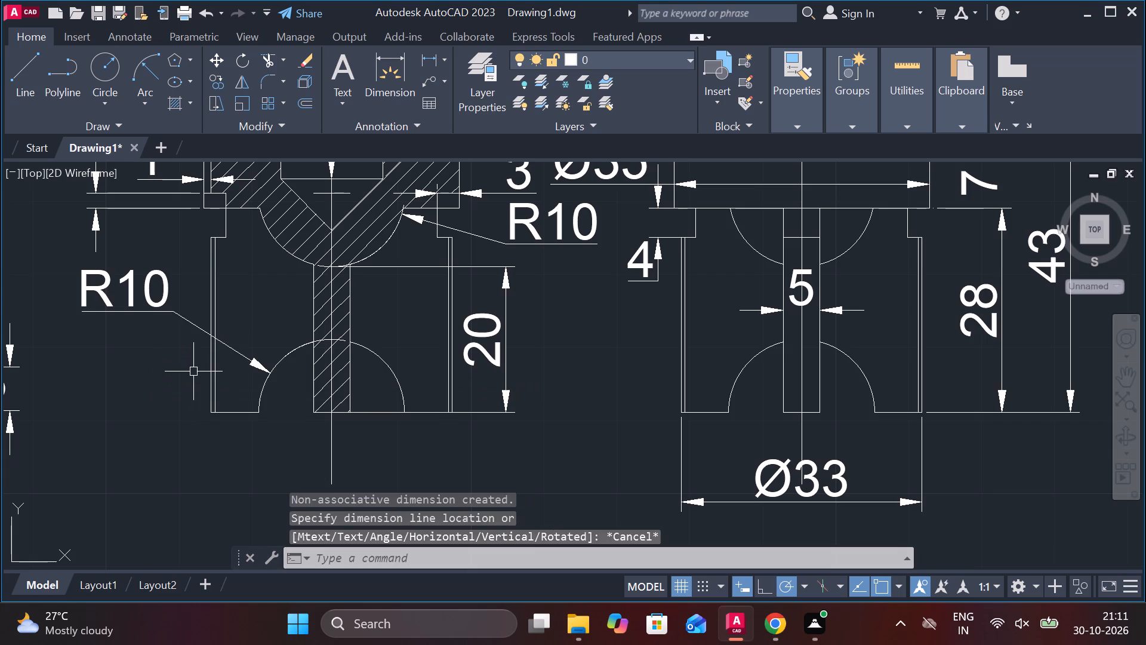
Delete the R10 radius dimension attached to the lower notch arc of the section view.
click(268, 386)
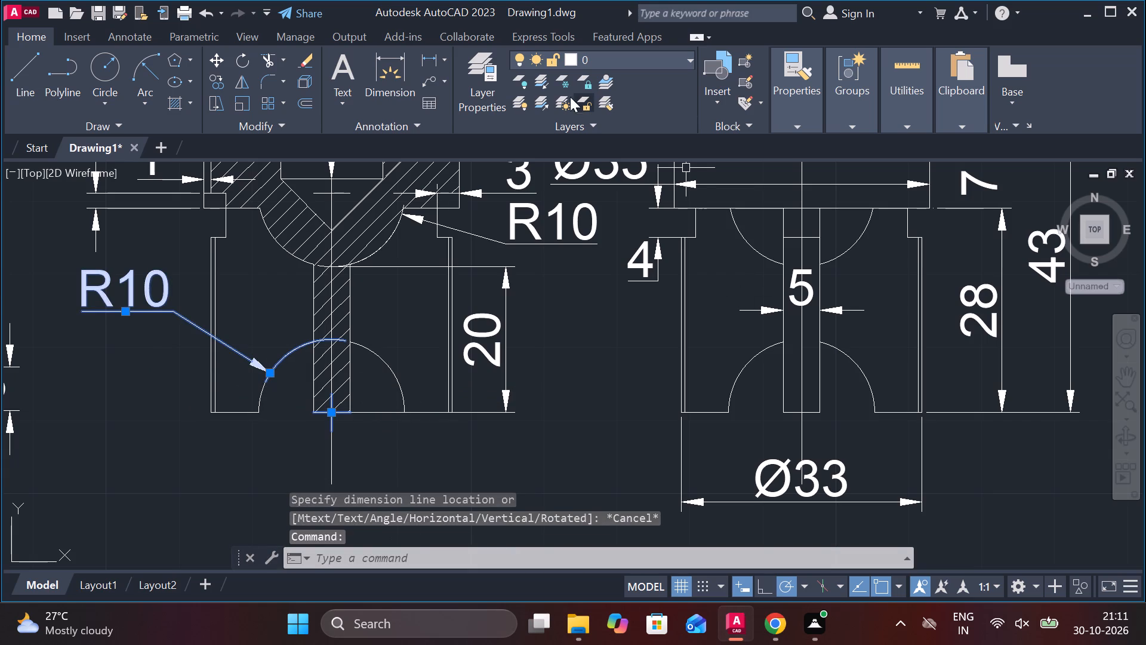
key(Delete)
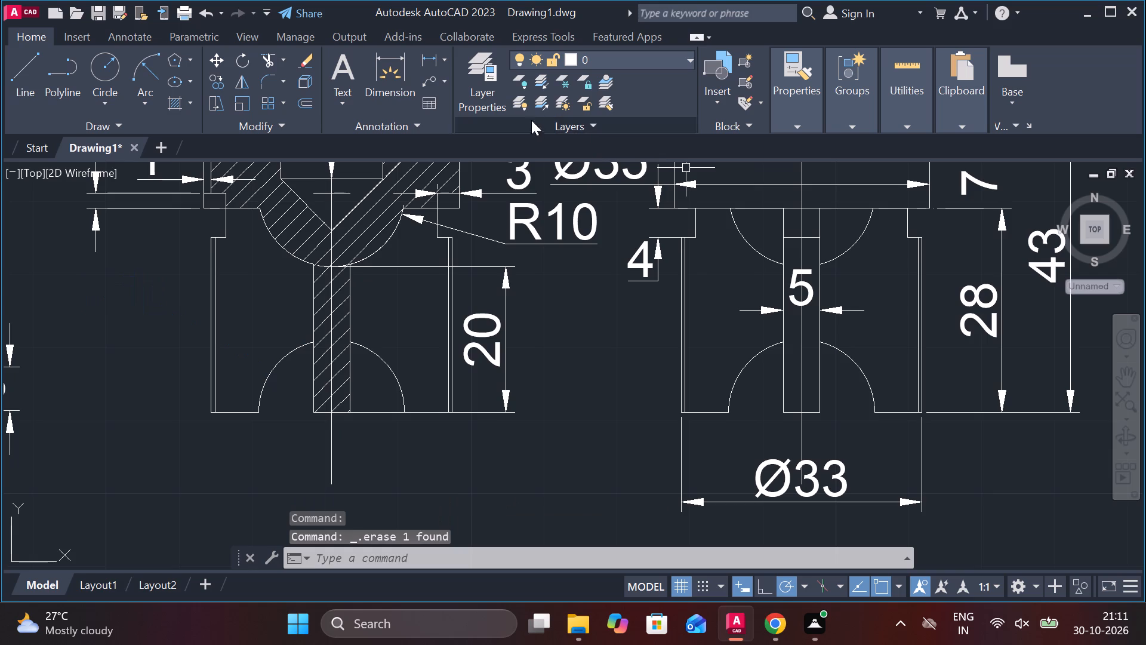
Delete the two lower notch arcs on either side of the hatched stem in the section view.
click(272, 378)
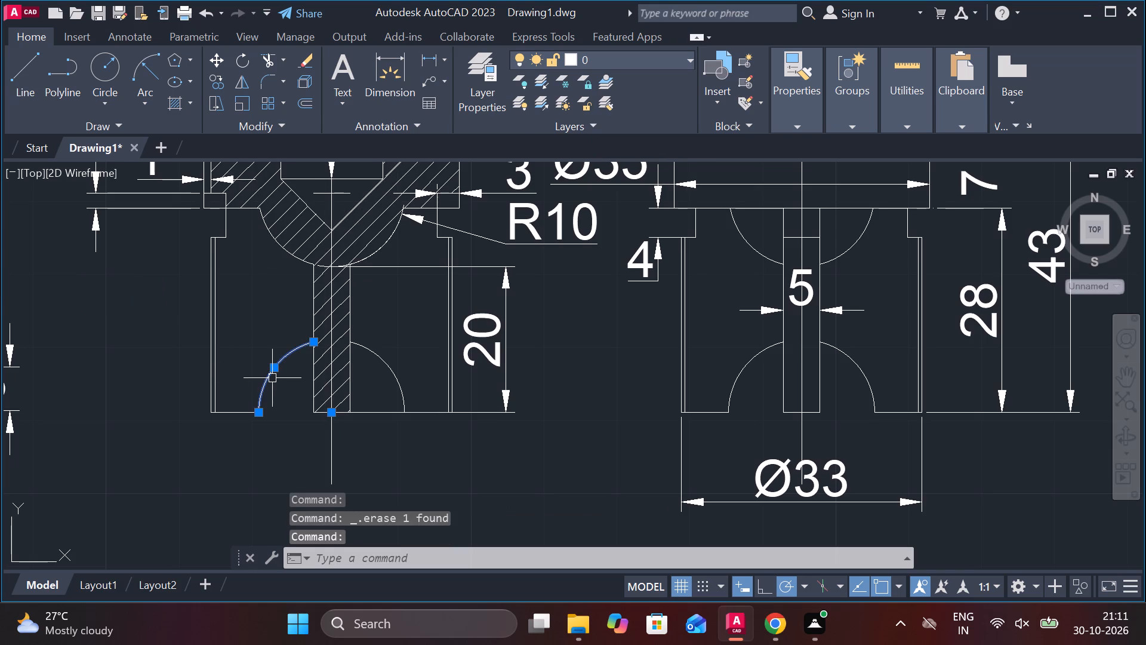
key(Delete)
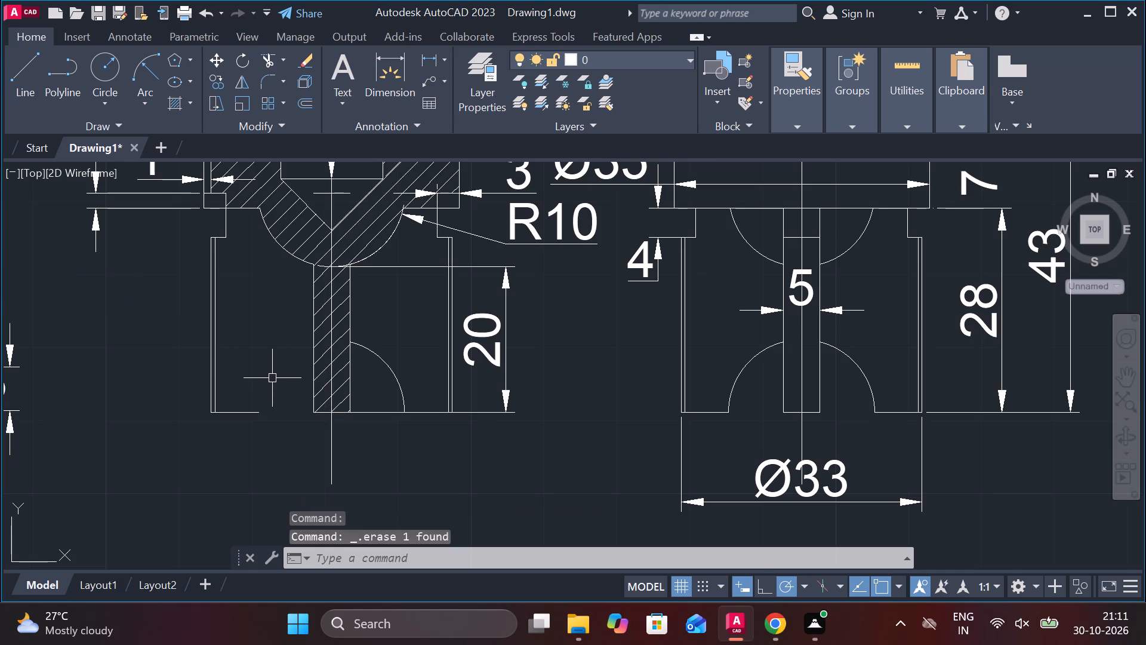
click(392, 372)
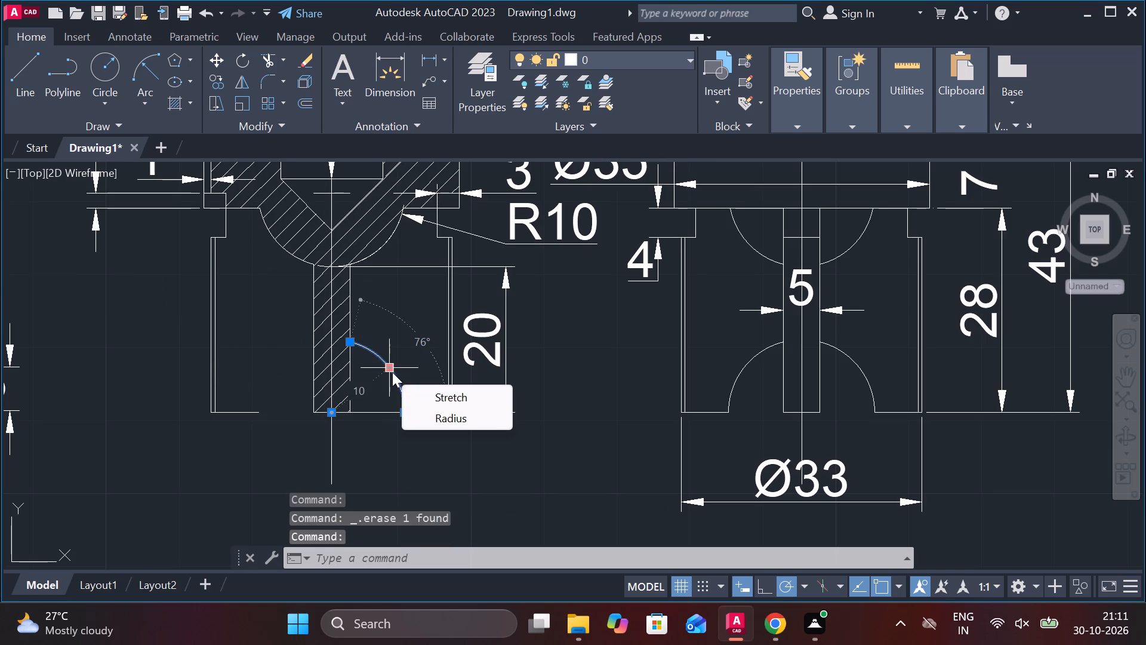
key(Delete)
key(Escape)
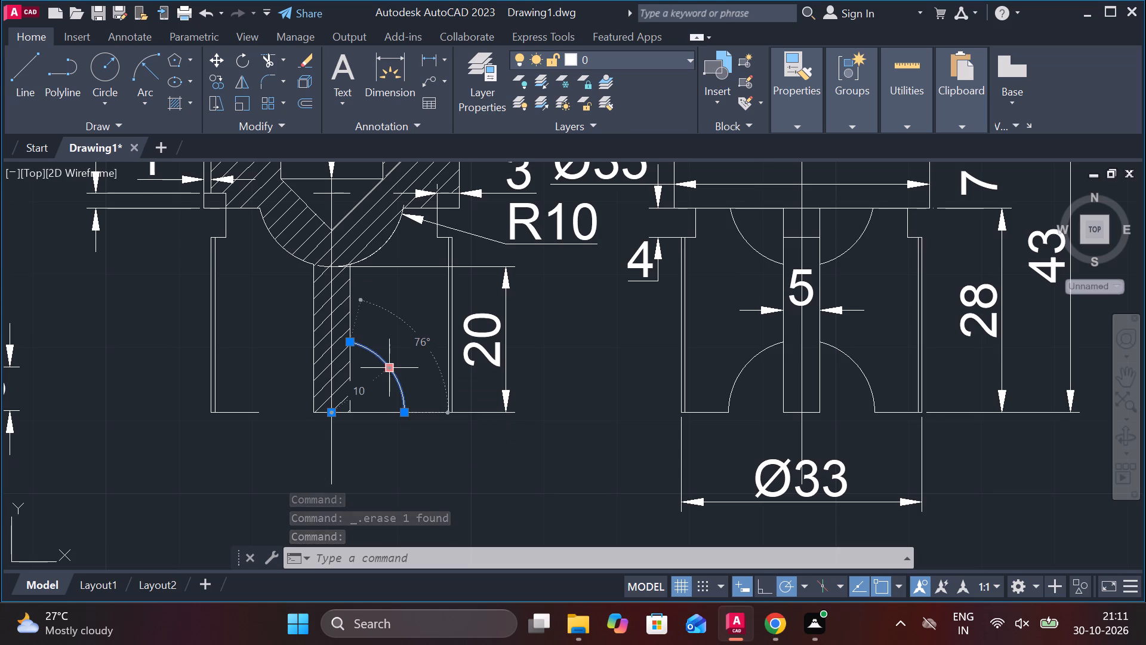
key(Escape)
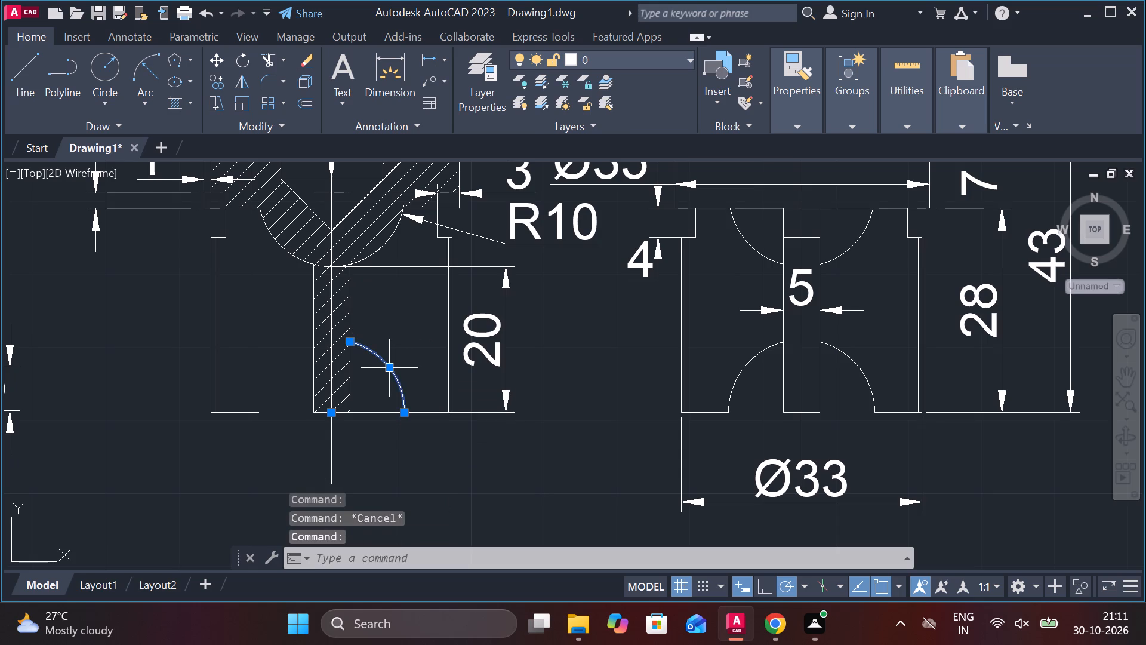
key(Delete)
key(Delete)
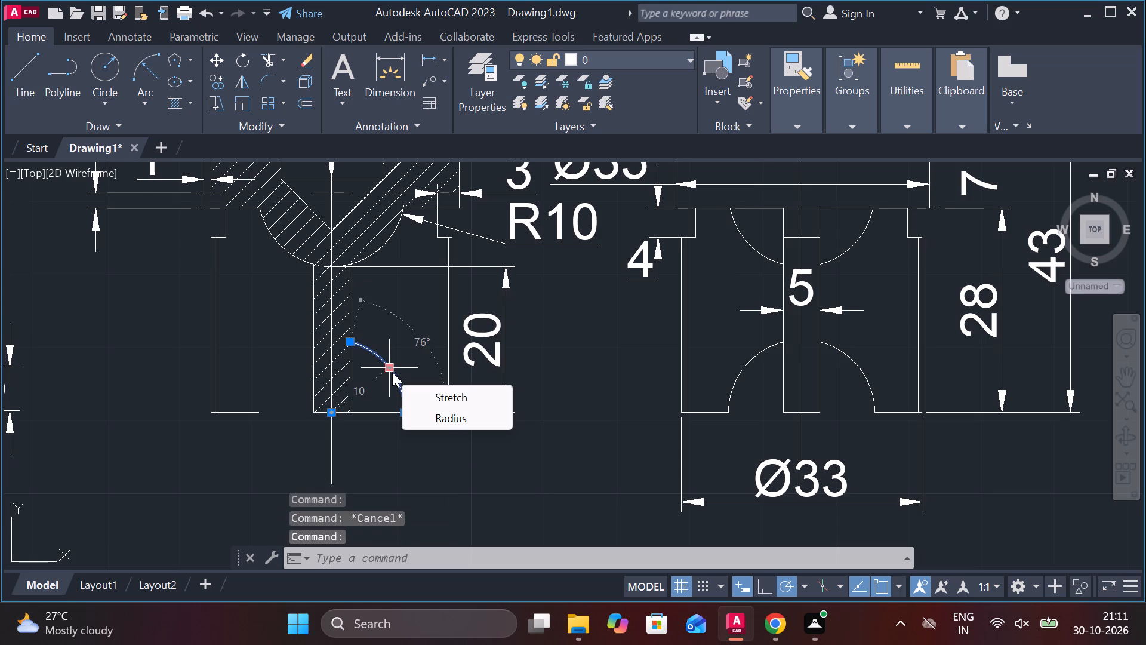
key(Delete)
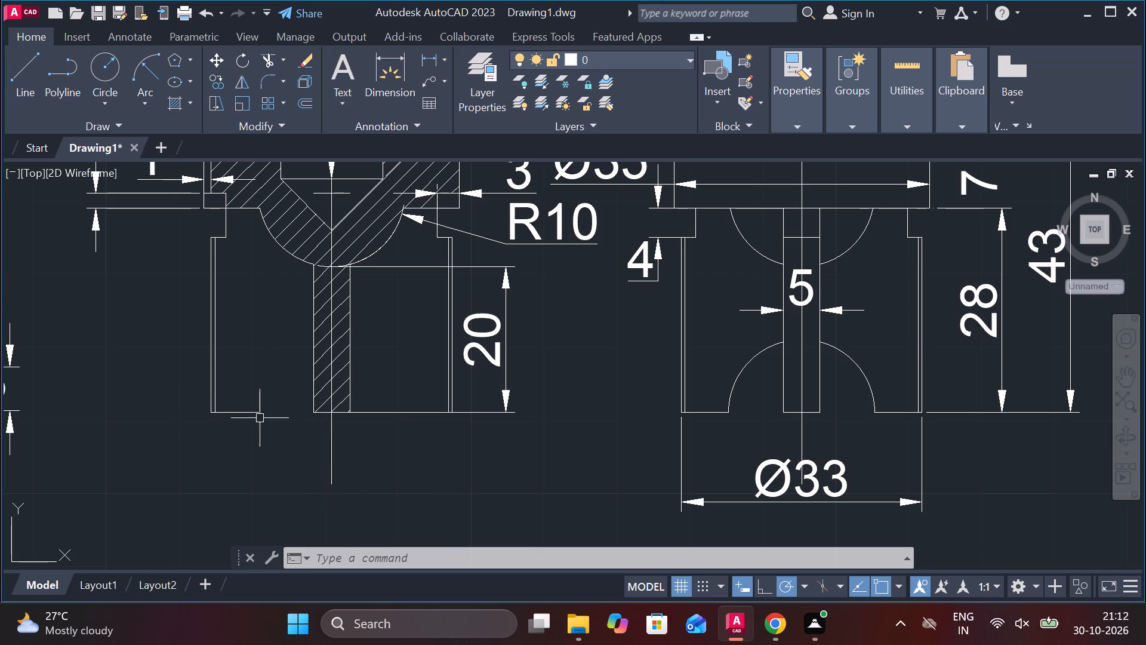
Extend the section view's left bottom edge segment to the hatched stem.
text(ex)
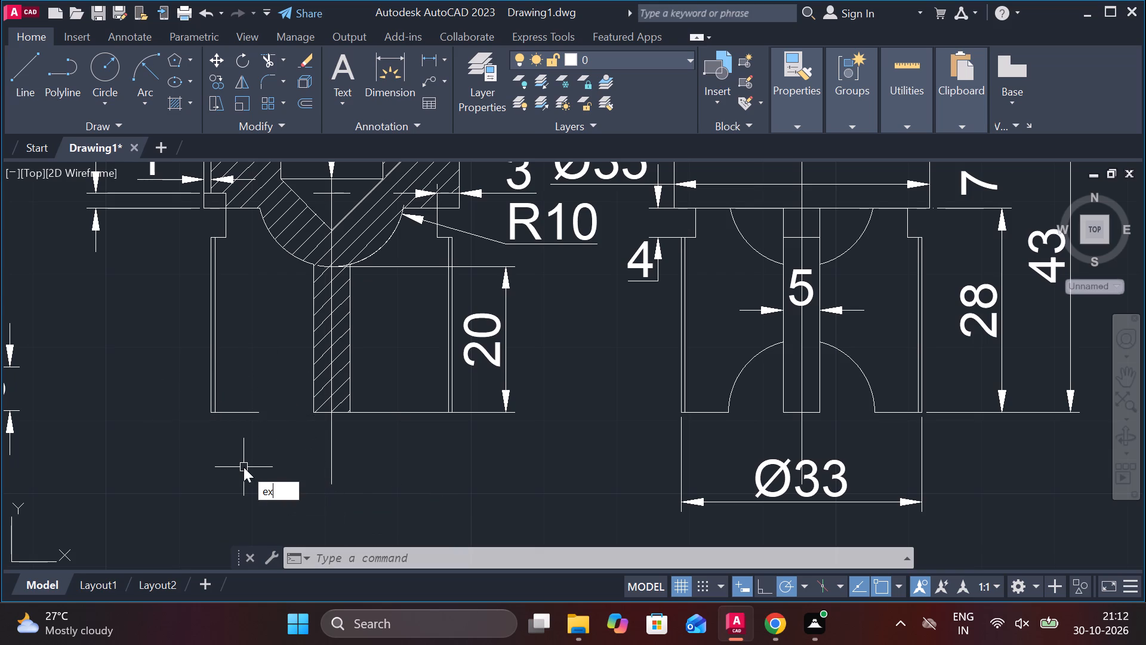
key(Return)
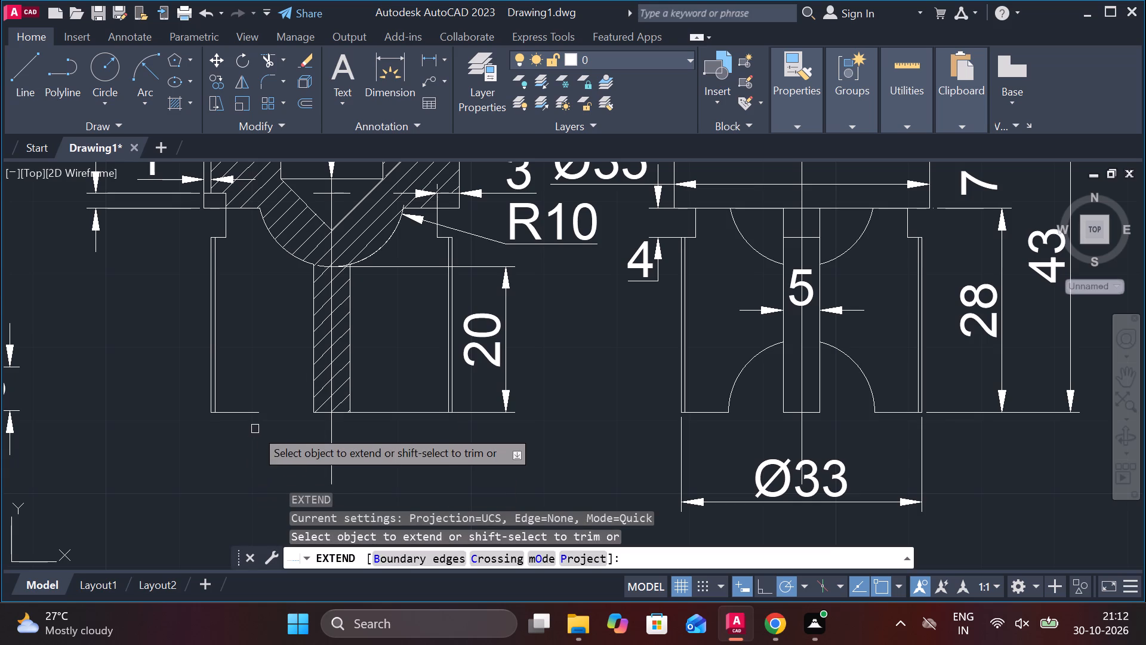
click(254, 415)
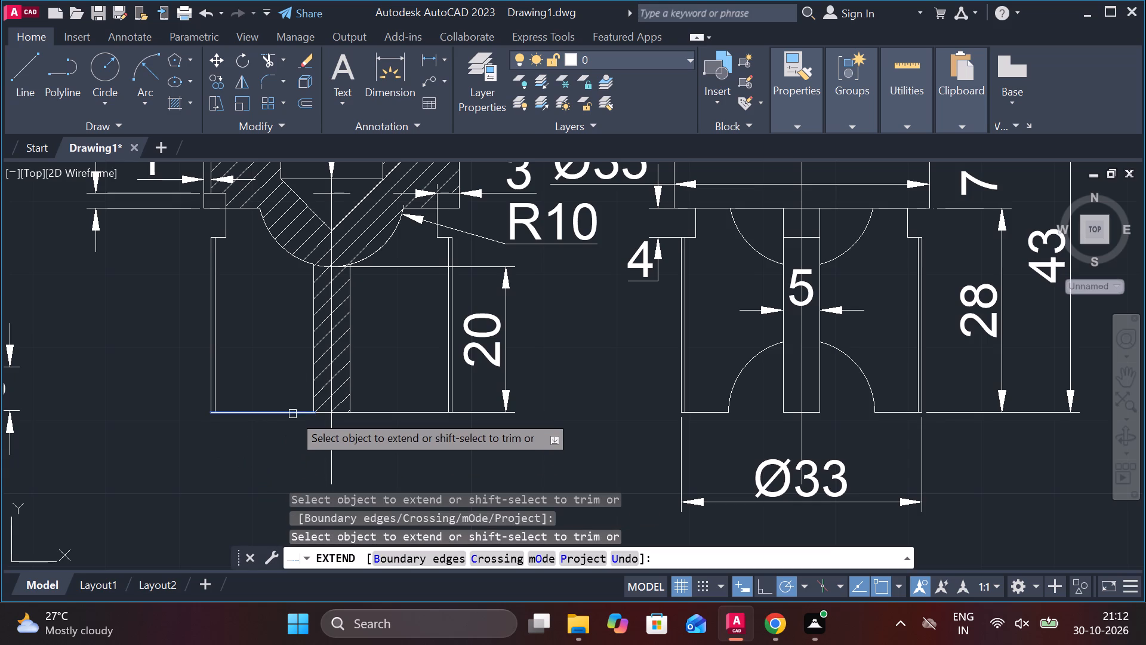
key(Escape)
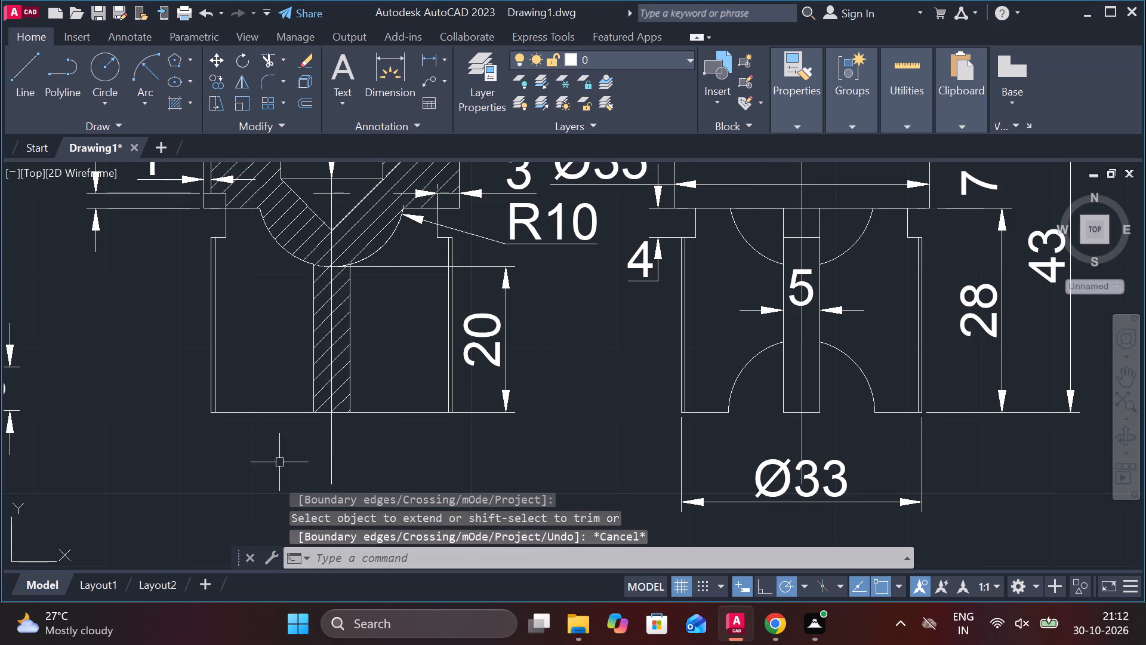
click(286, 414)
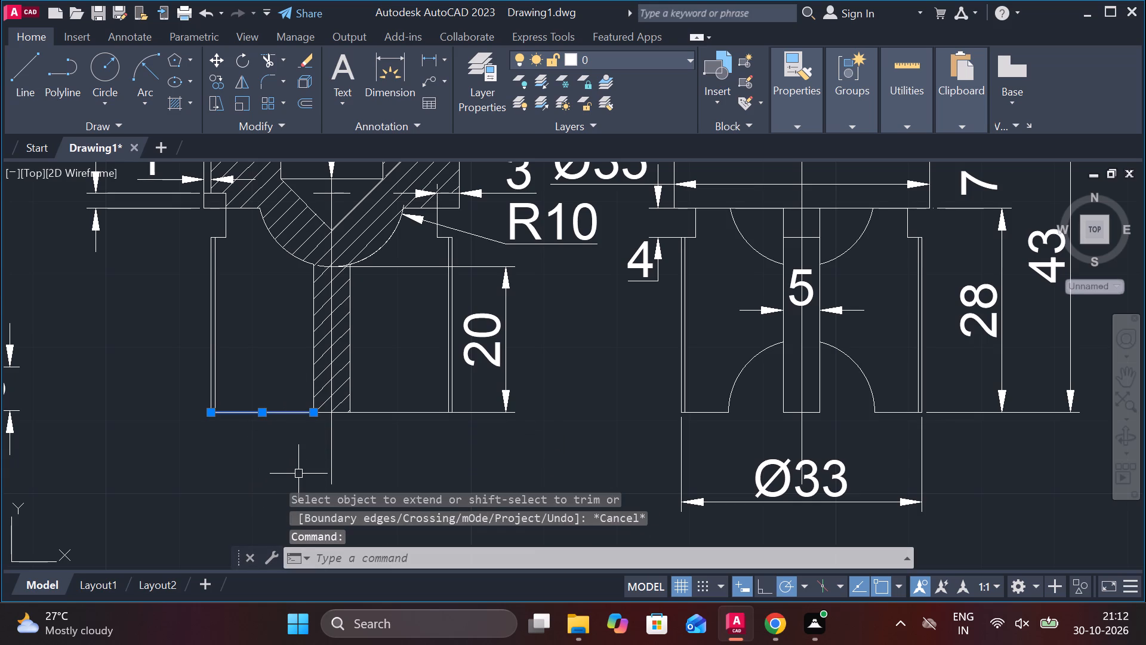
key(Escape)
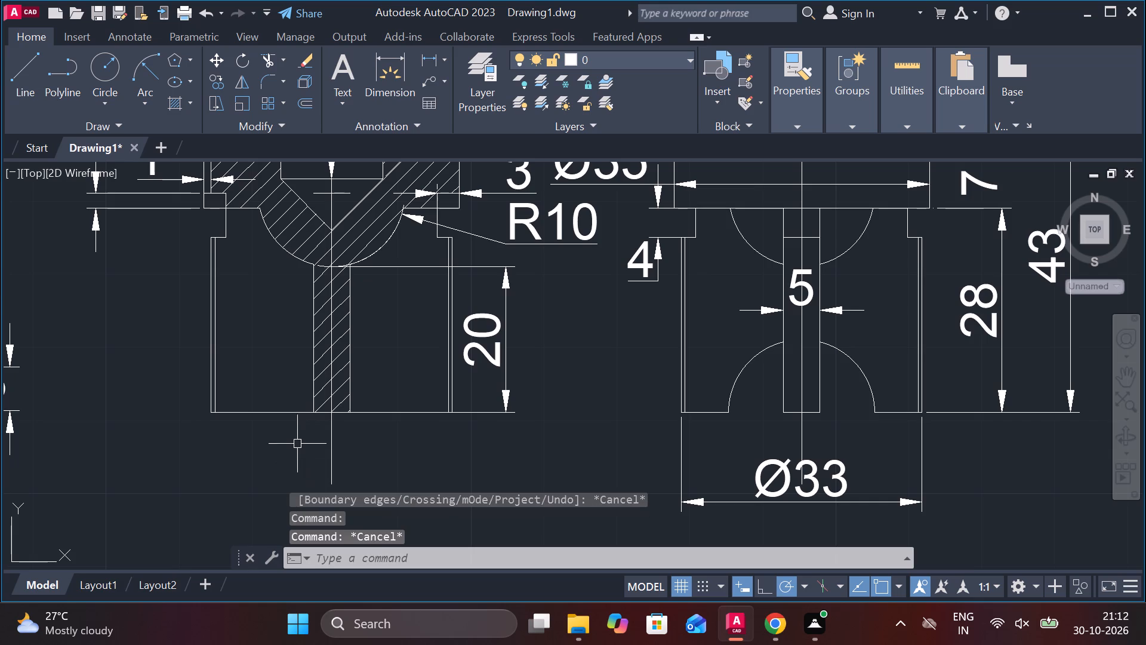
Delete the section view's bottom edge line between the left outer wall and the hatched stem.
click(272, 413)
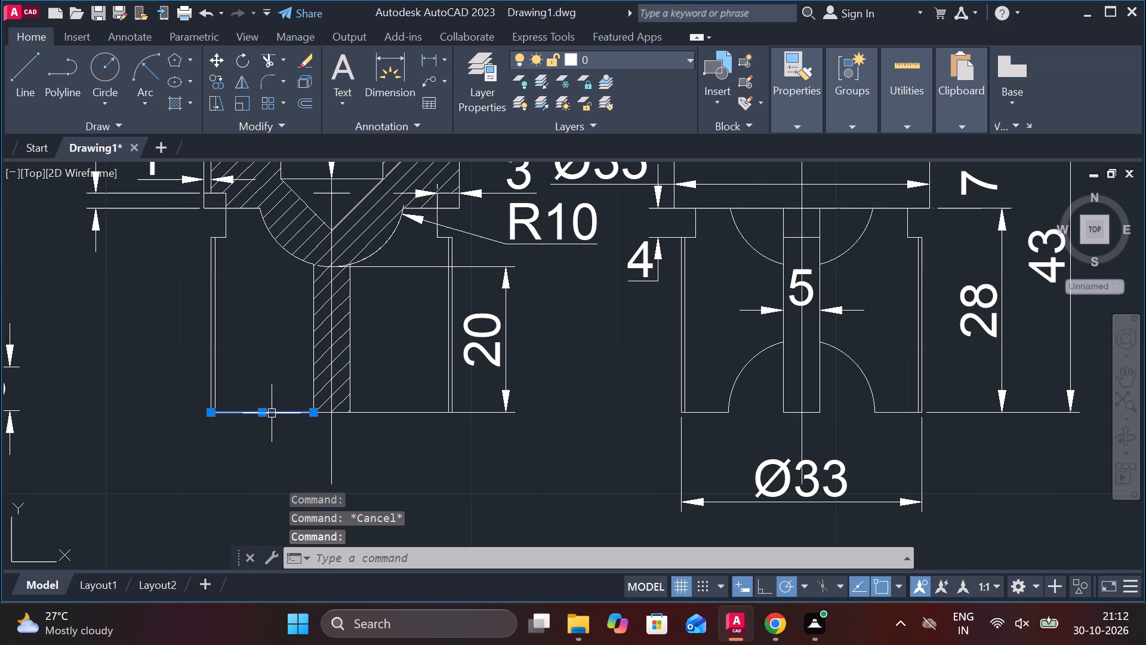
key(Delete)
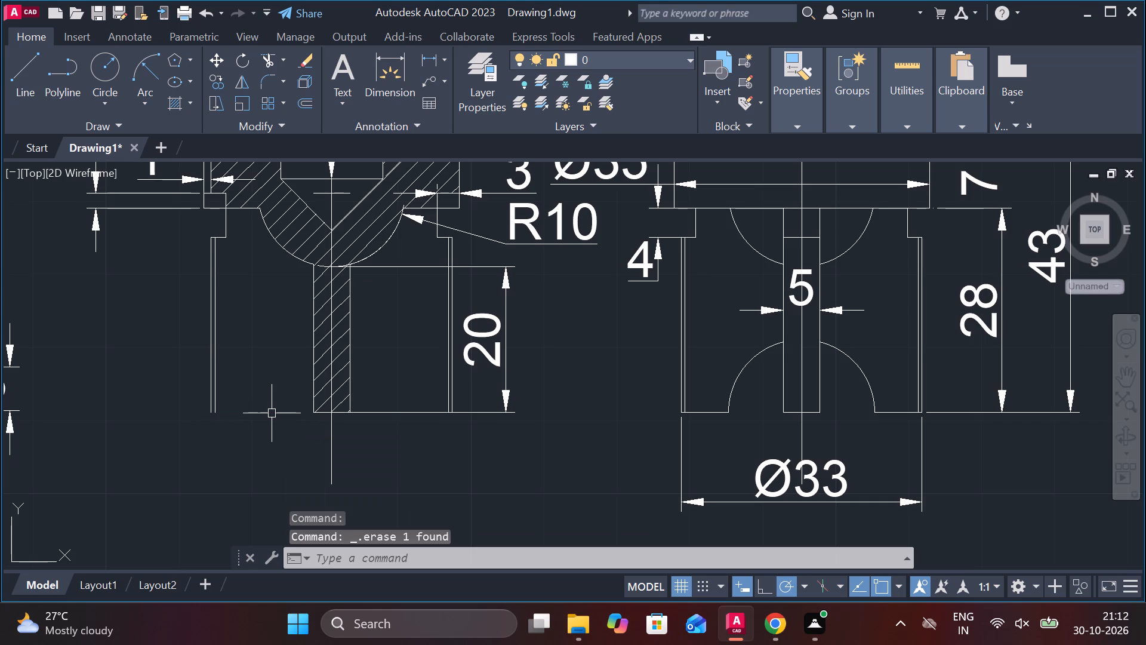
Delete the vertical 20 dimension beside the hatched stem of the section view.
click(417, 410)
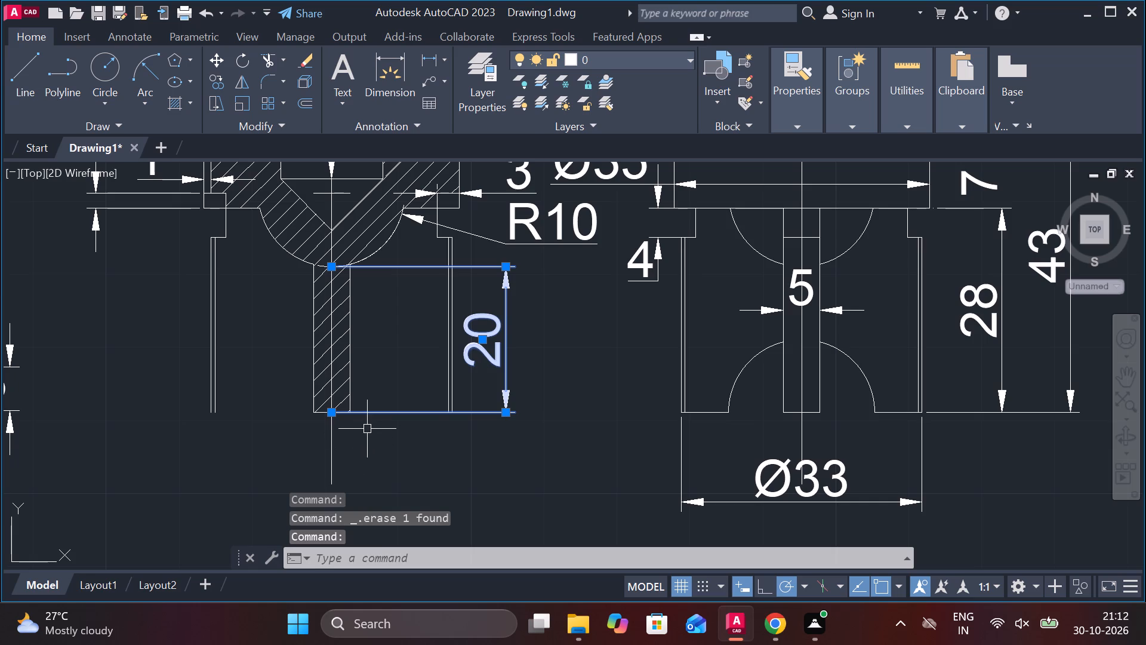
key(Delete)
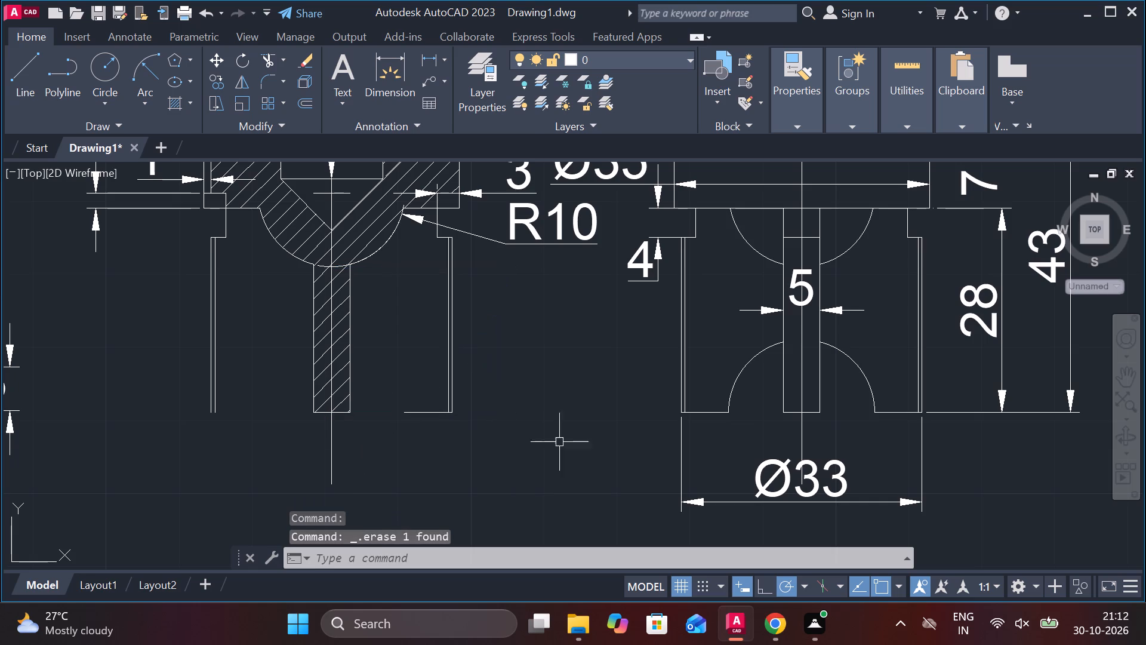
Stretch the inner end of the section view's remaining right bottom edge segment to the left outer corner, spanning the full width.
click(422, 407)
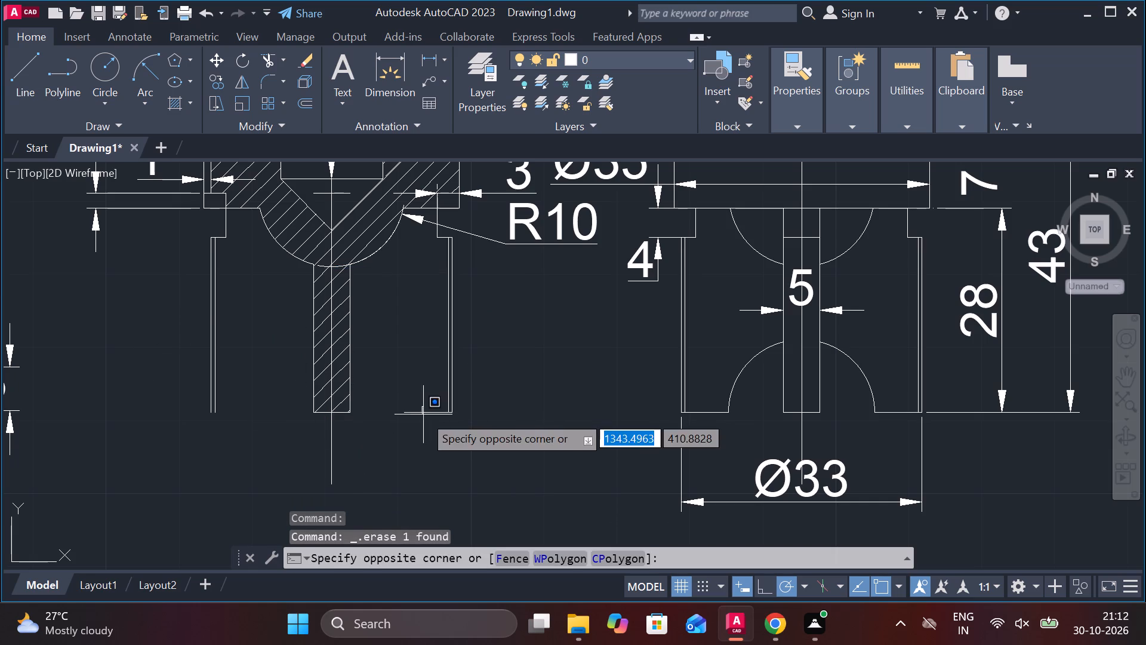
click(423, 414)
click(421, 409)
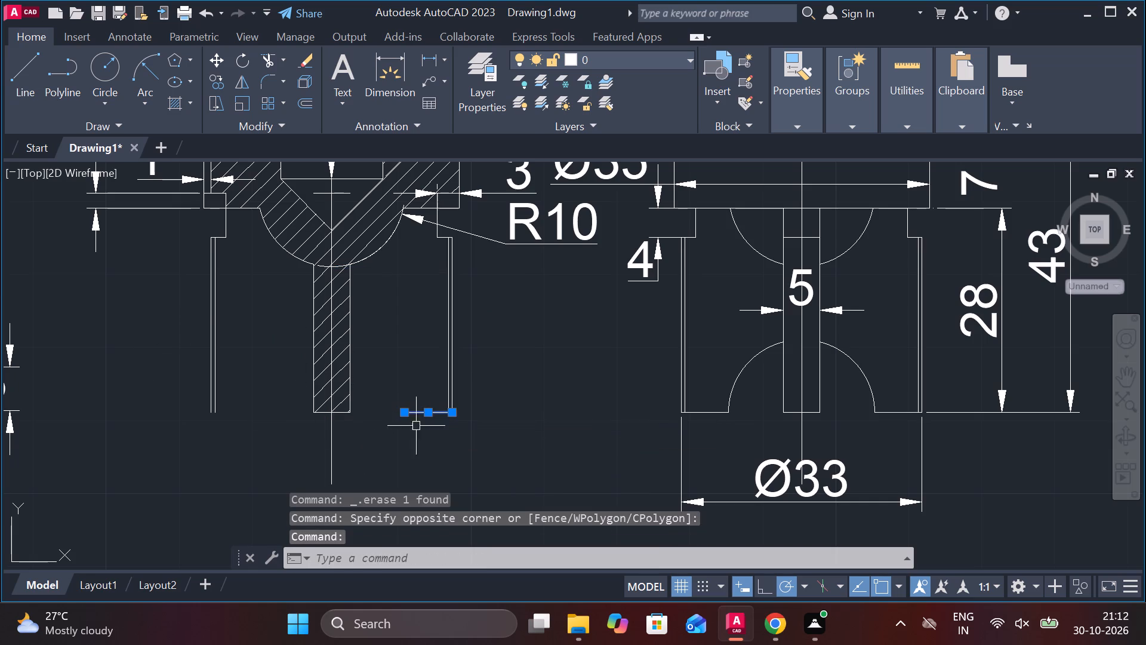
click(402, 412)
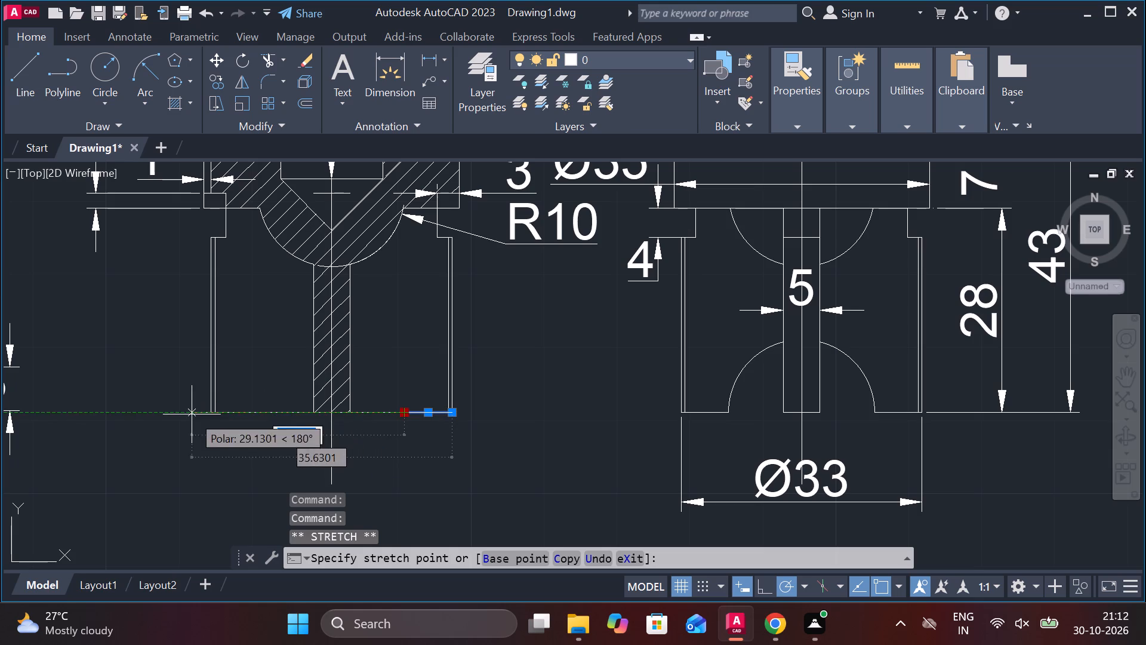
scroll(205, 412, up, 3)
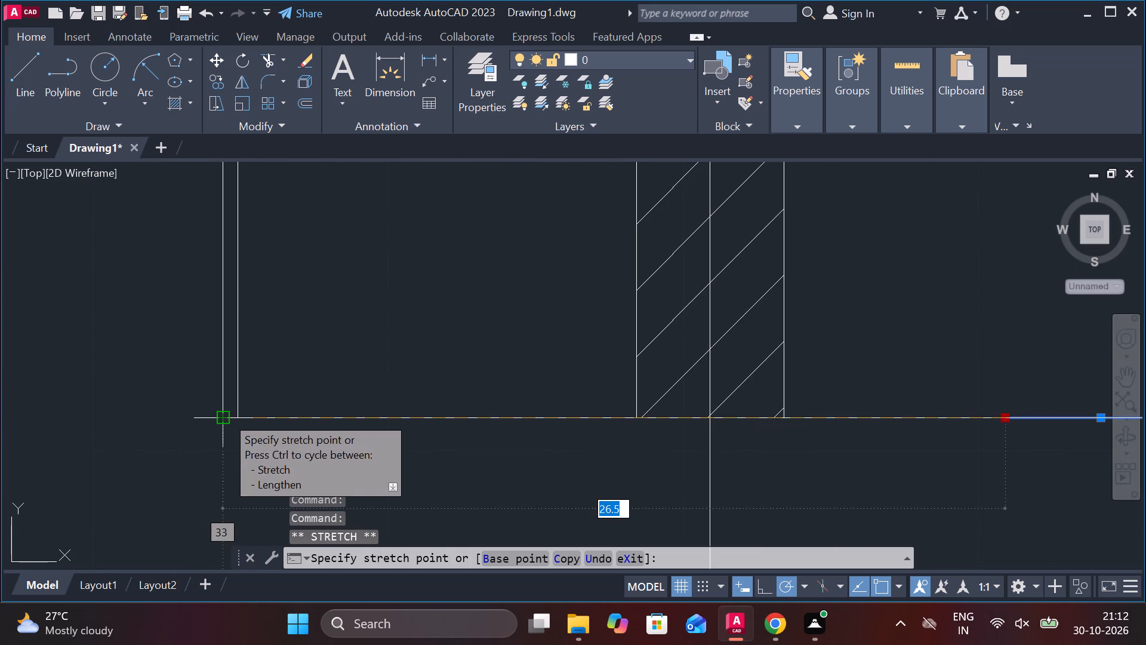
click(226, 416)
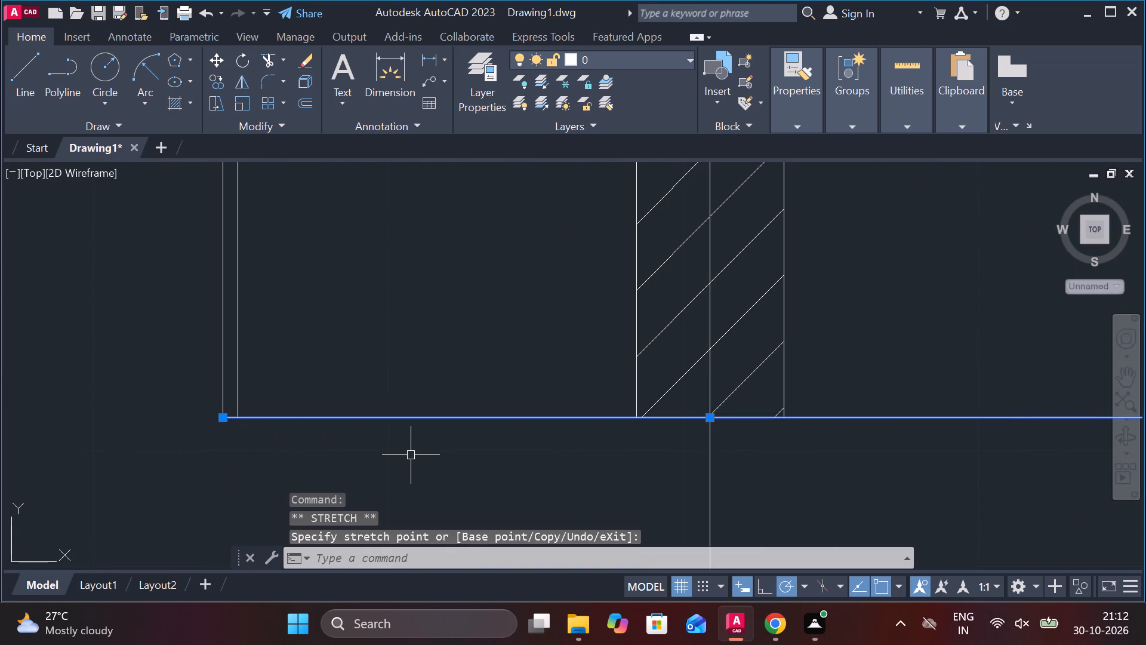
key(Escape)
Copy the section view's full-width bottom edge line 6 units straight up from its midpoint.
scroll(412, 456, down, 2)
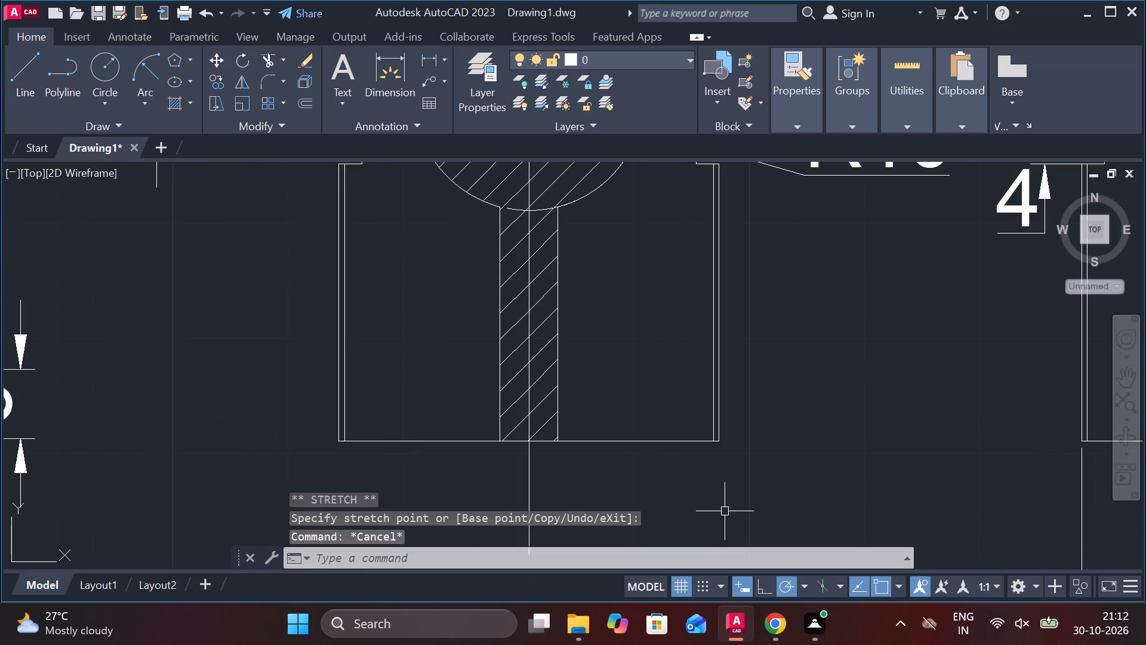
click(587, 444)
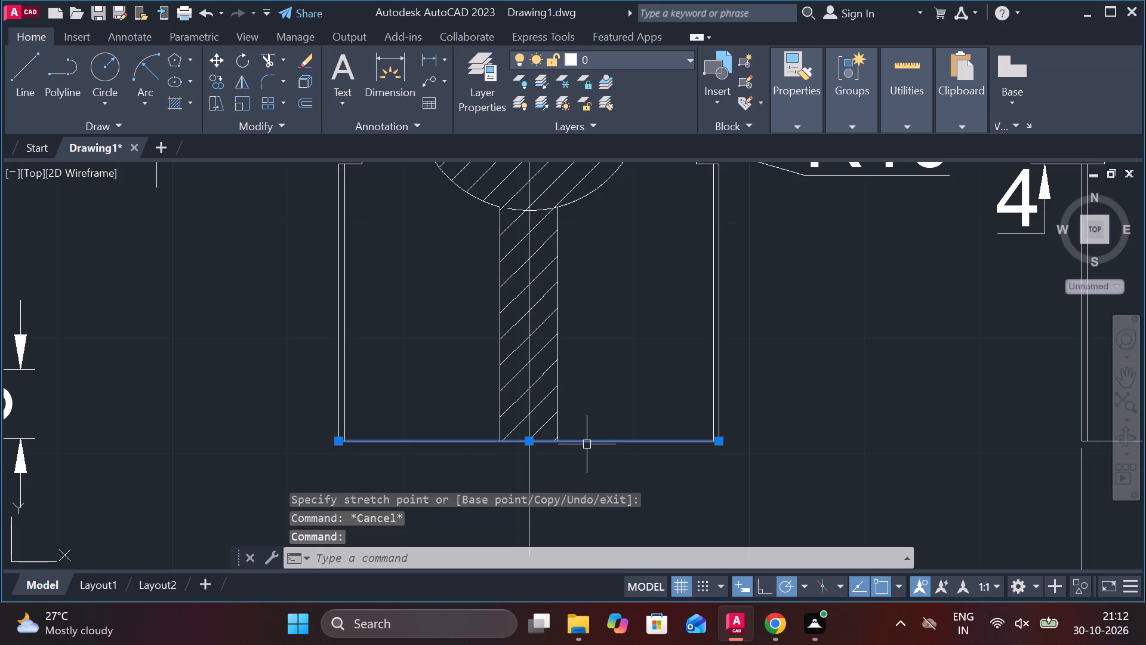
text(co)
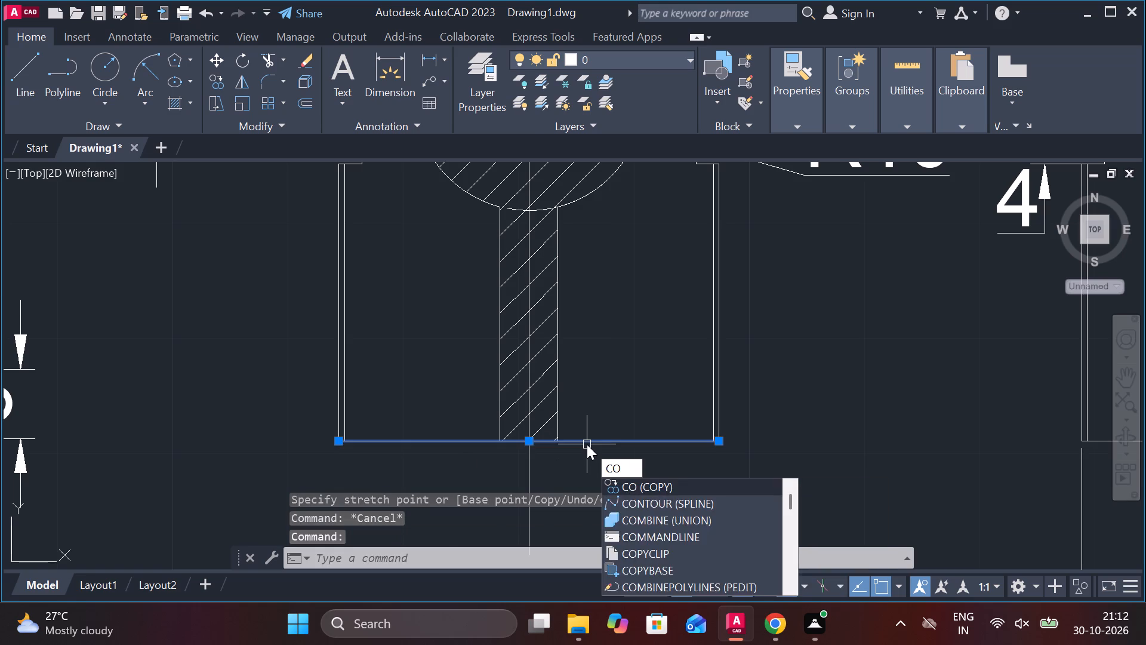
key(Return)
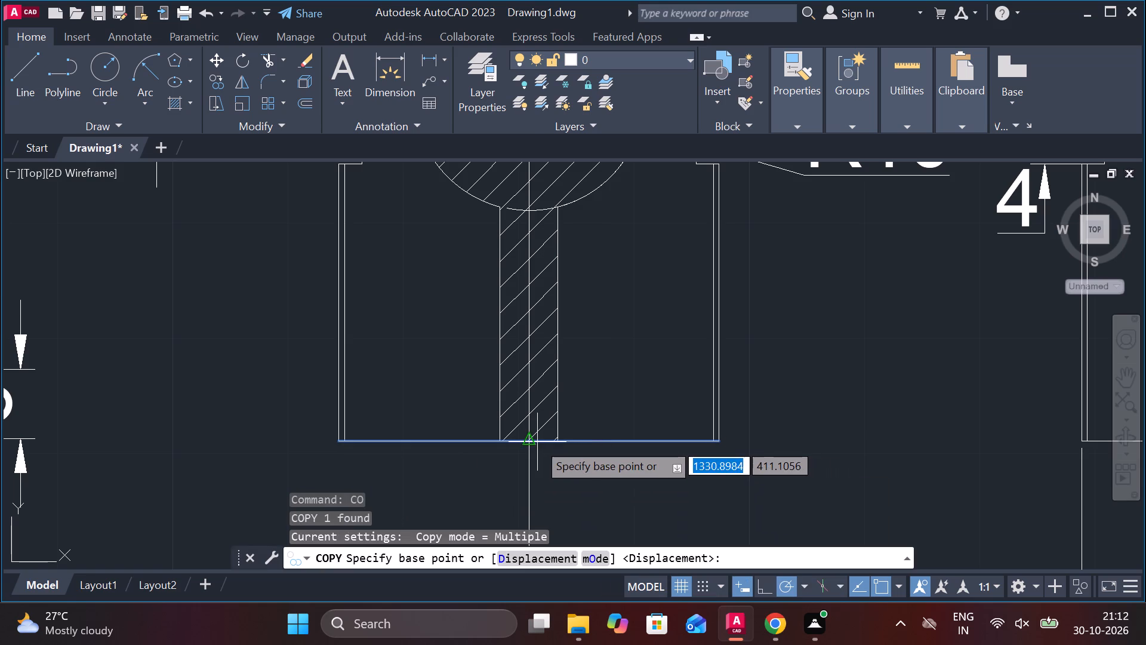
click(525, 442)
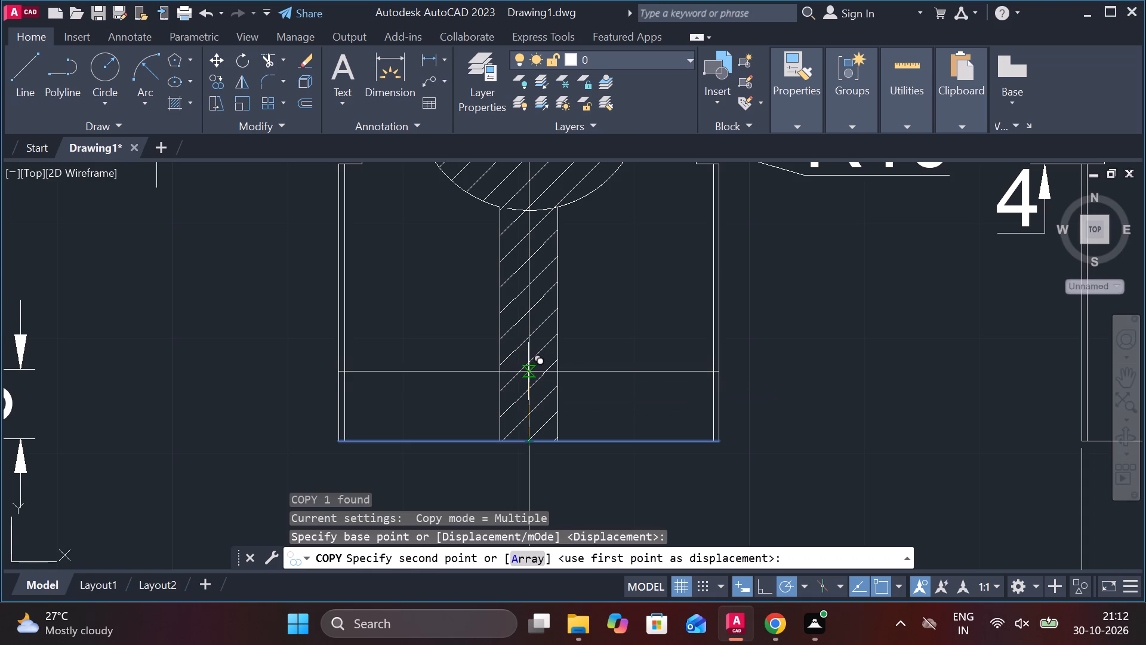
key(6)
key(Return)
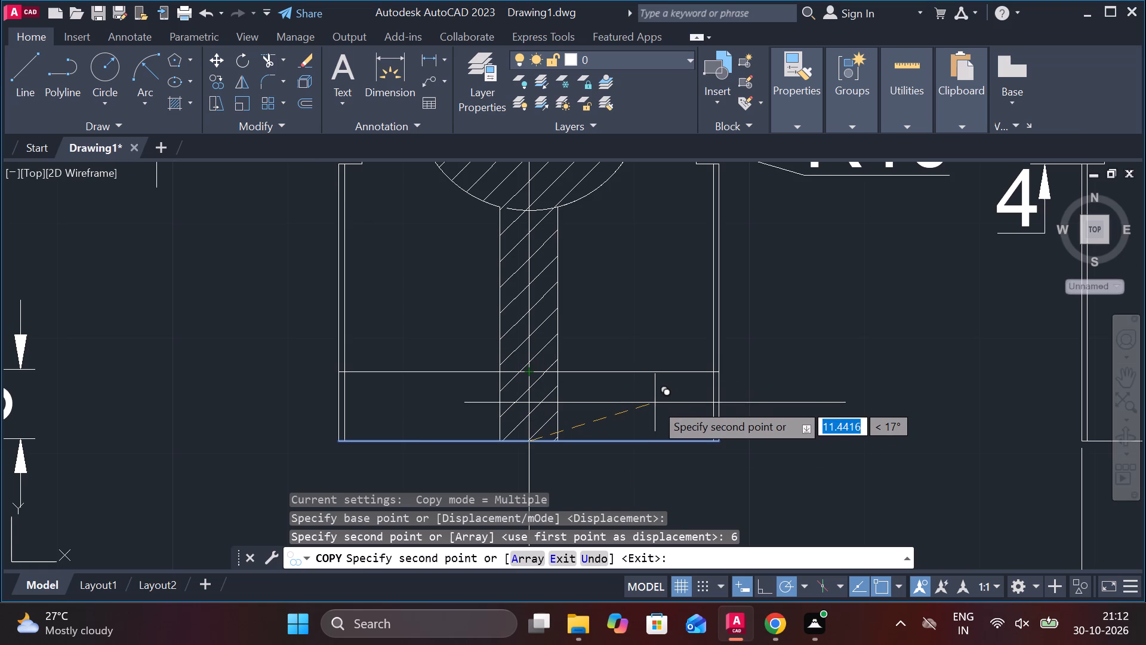
key(Escape)
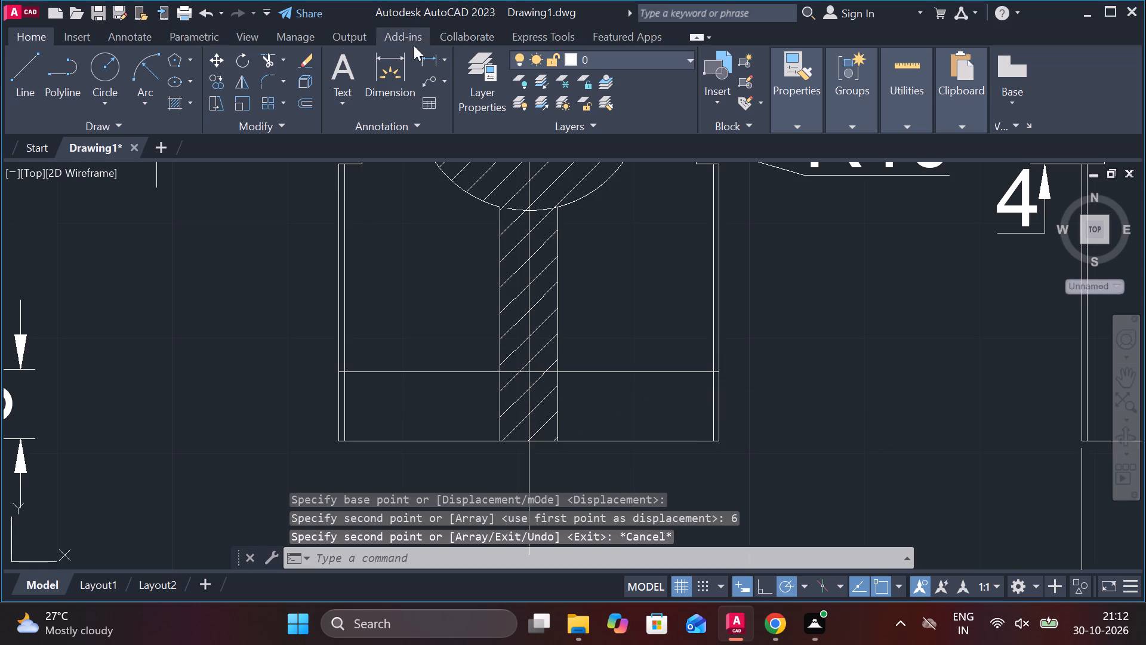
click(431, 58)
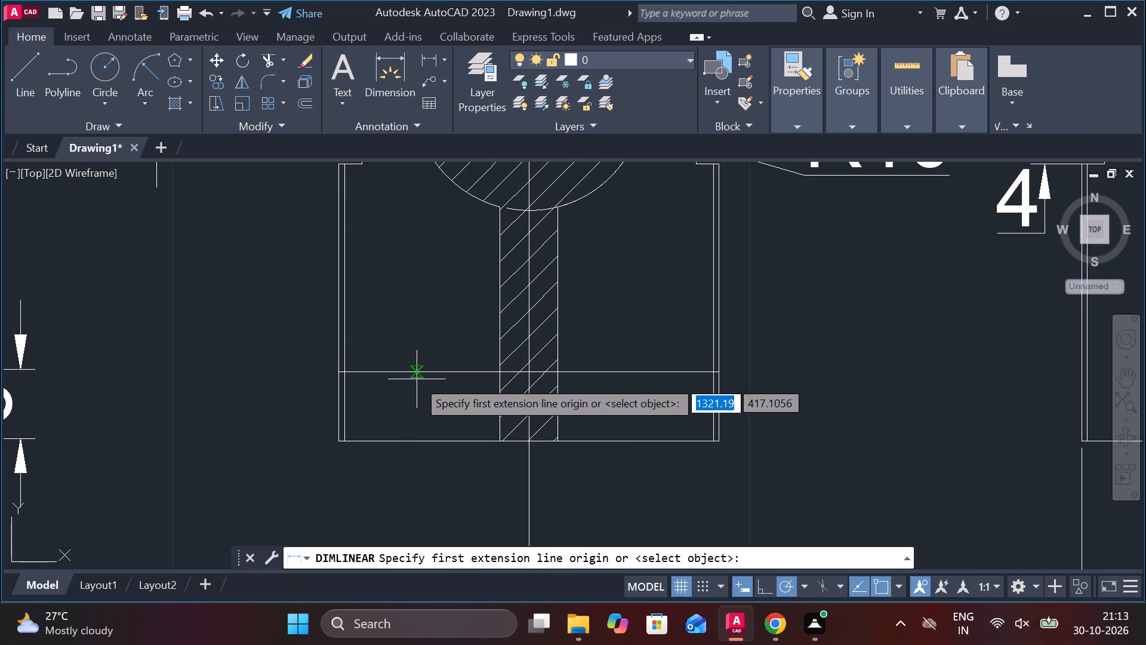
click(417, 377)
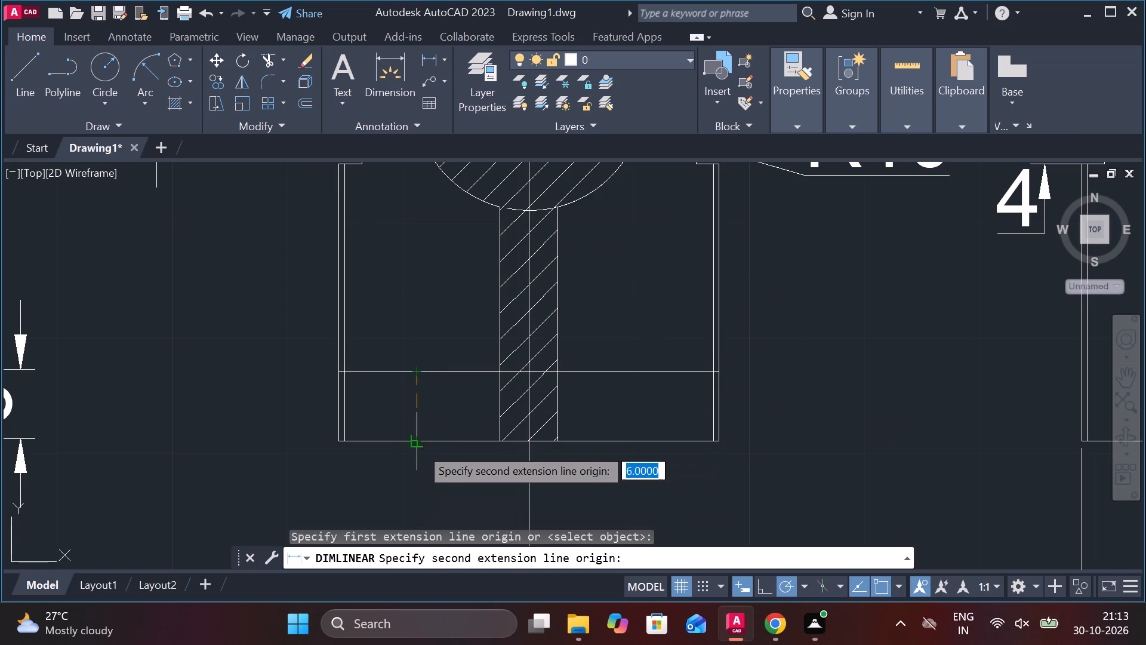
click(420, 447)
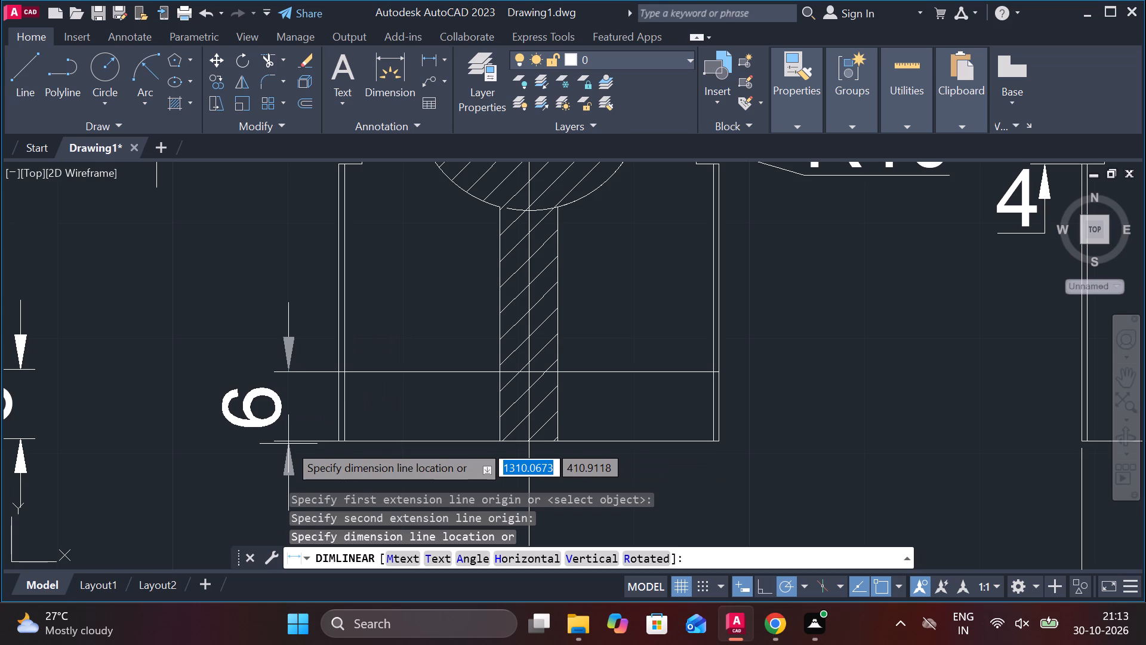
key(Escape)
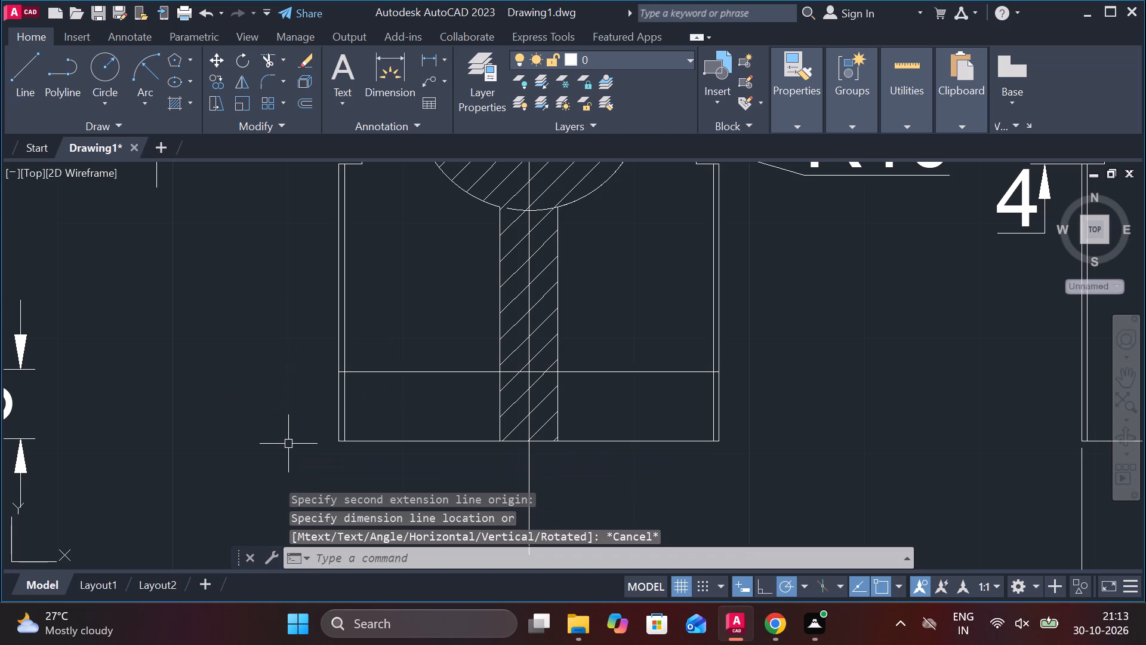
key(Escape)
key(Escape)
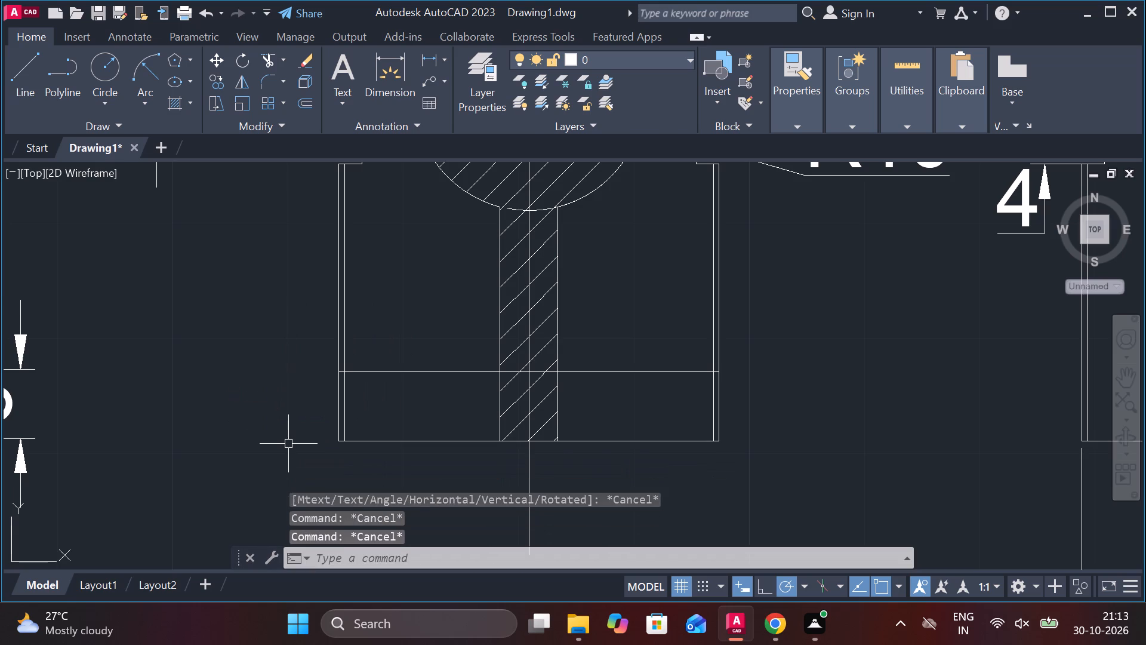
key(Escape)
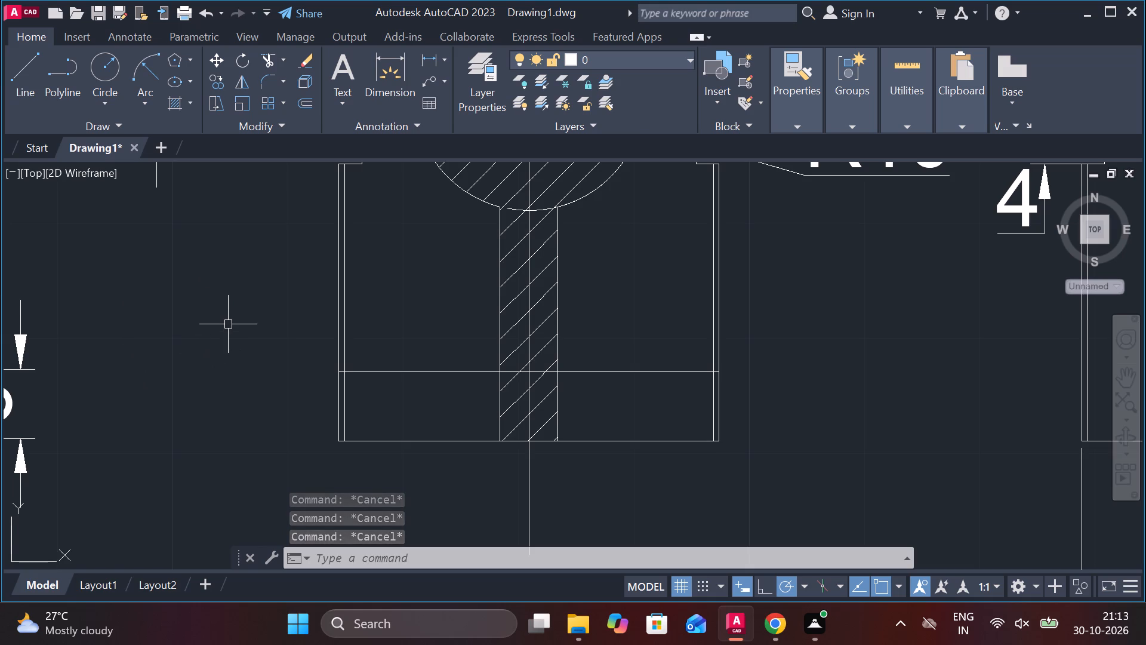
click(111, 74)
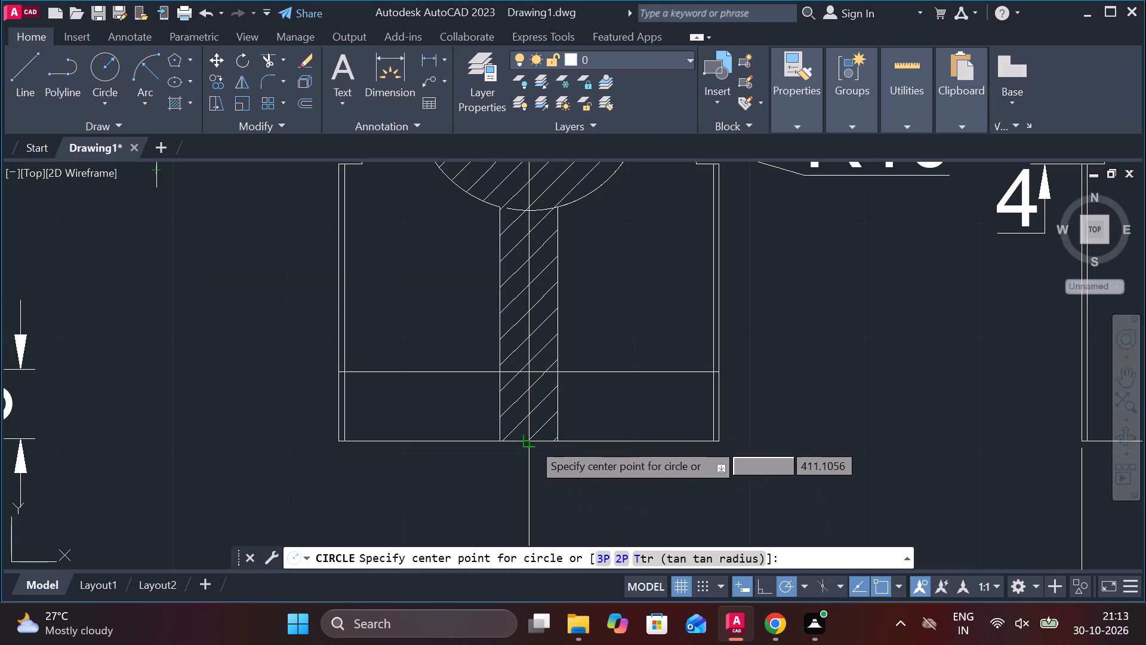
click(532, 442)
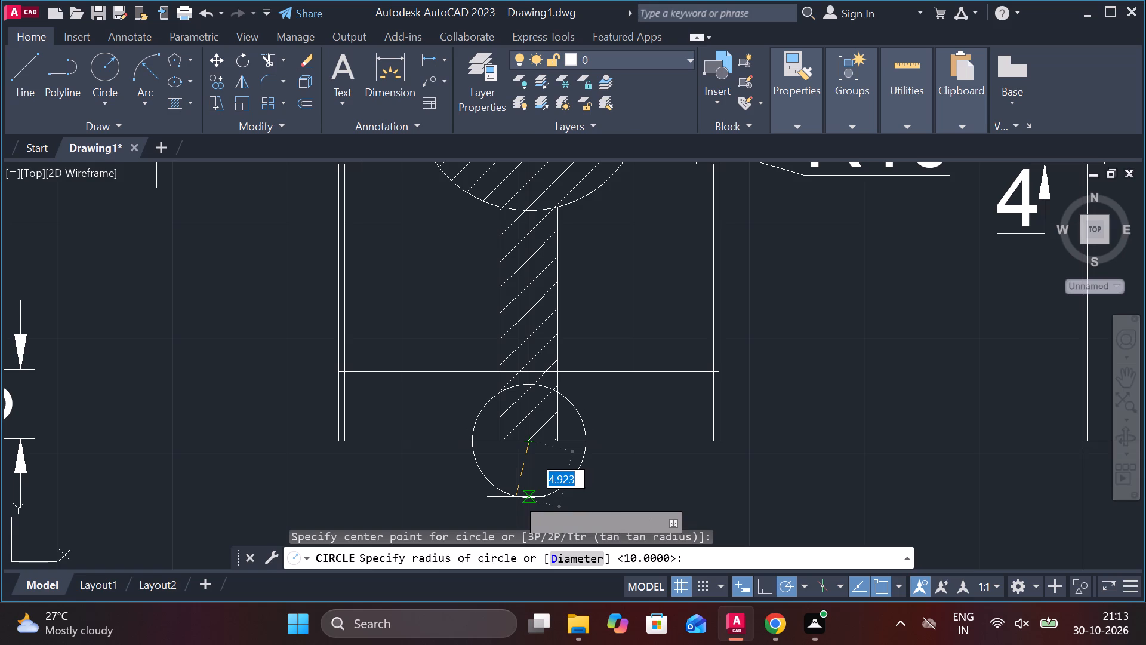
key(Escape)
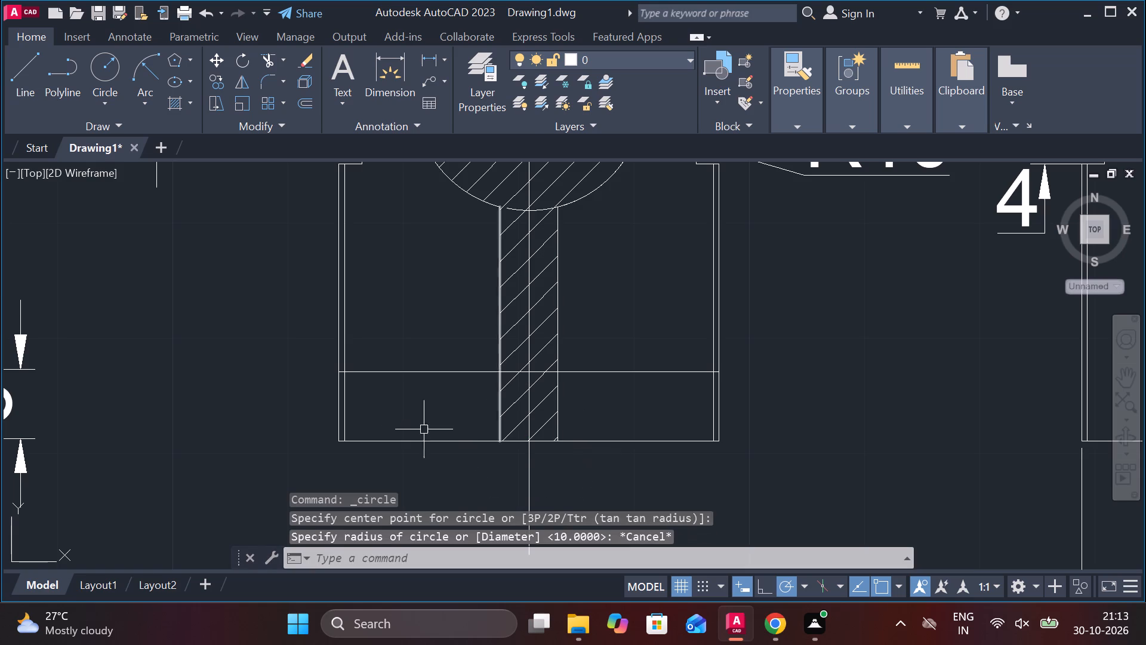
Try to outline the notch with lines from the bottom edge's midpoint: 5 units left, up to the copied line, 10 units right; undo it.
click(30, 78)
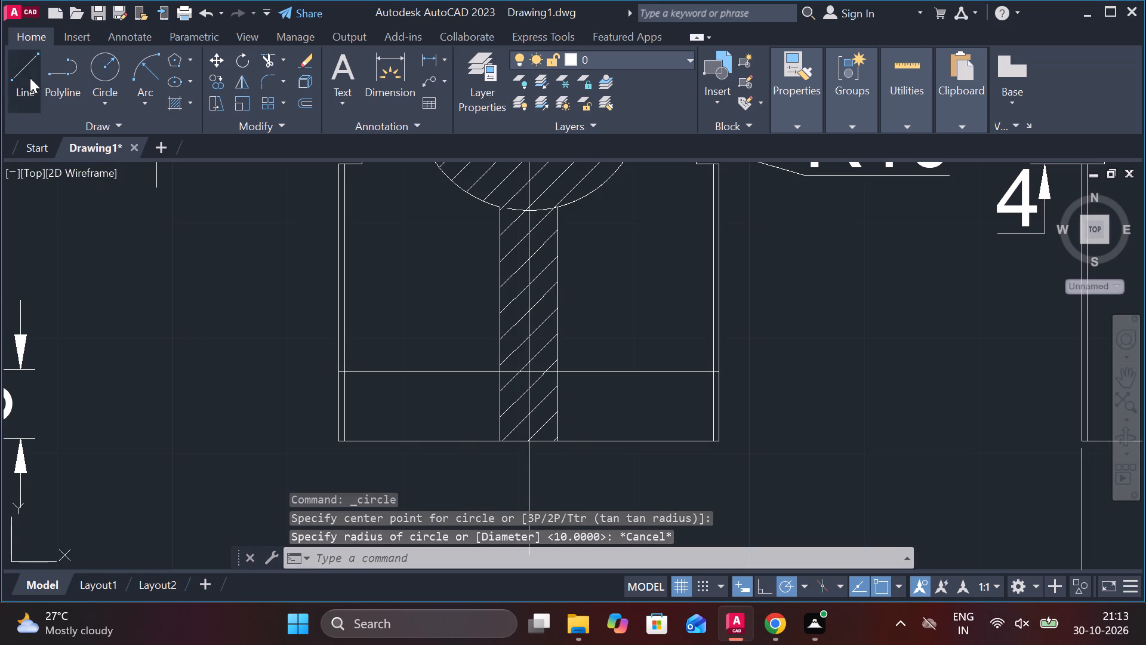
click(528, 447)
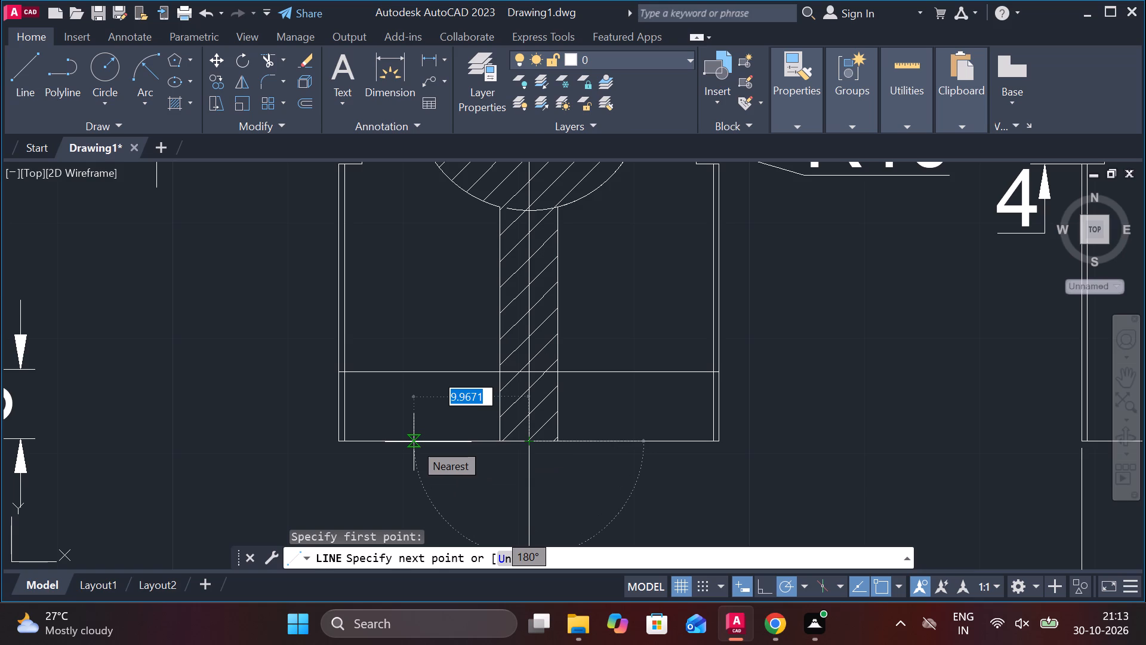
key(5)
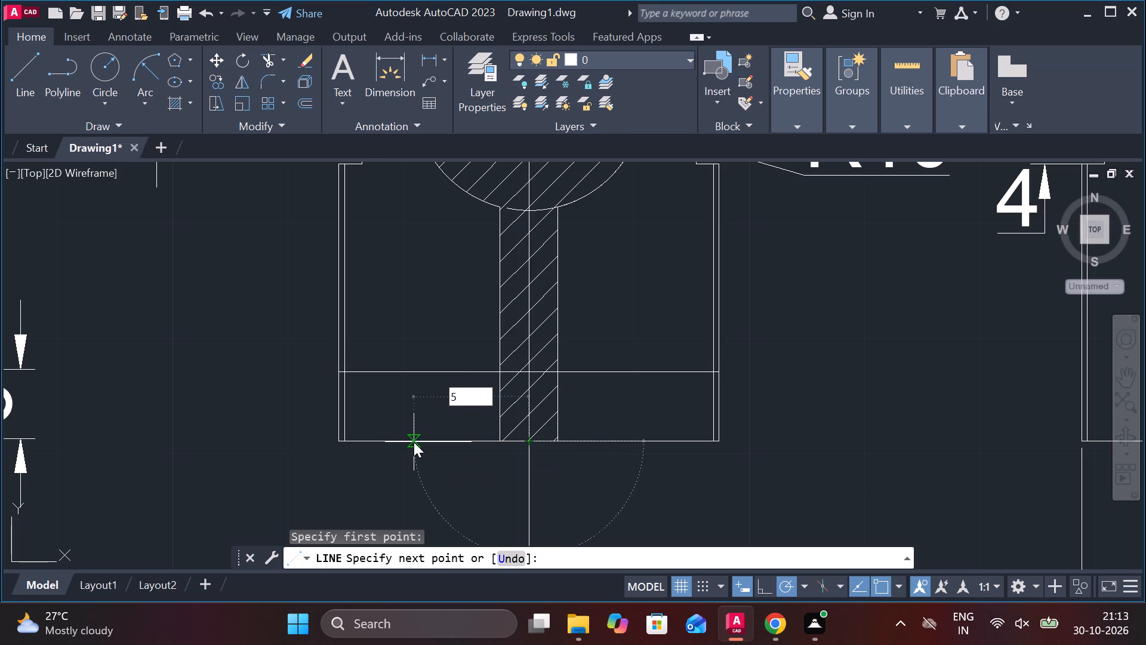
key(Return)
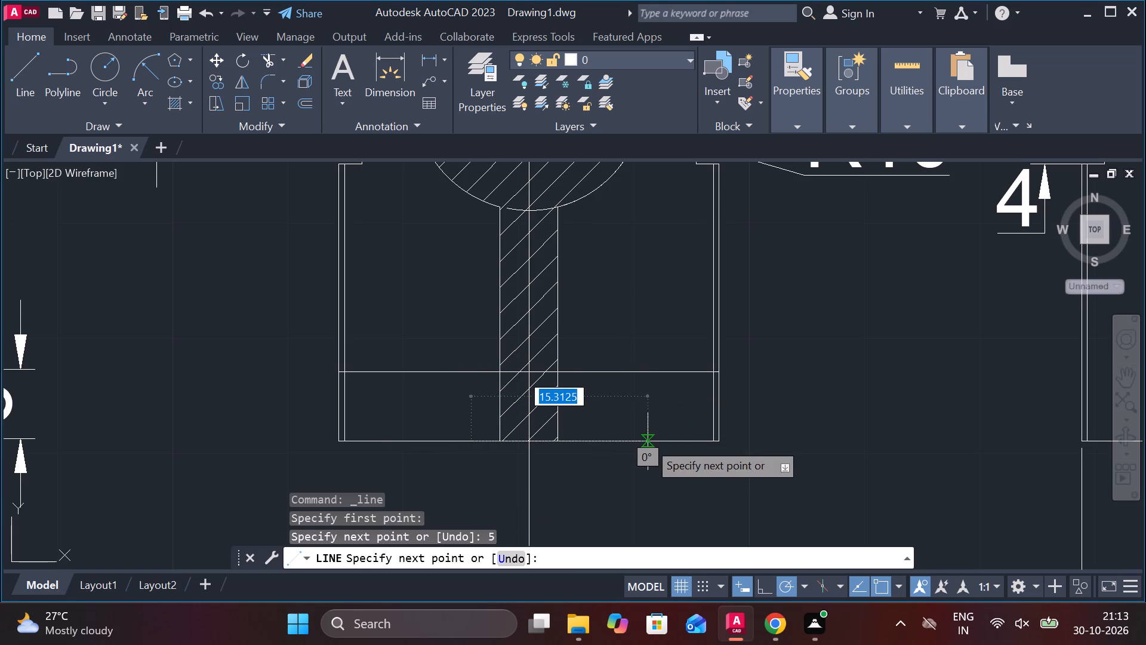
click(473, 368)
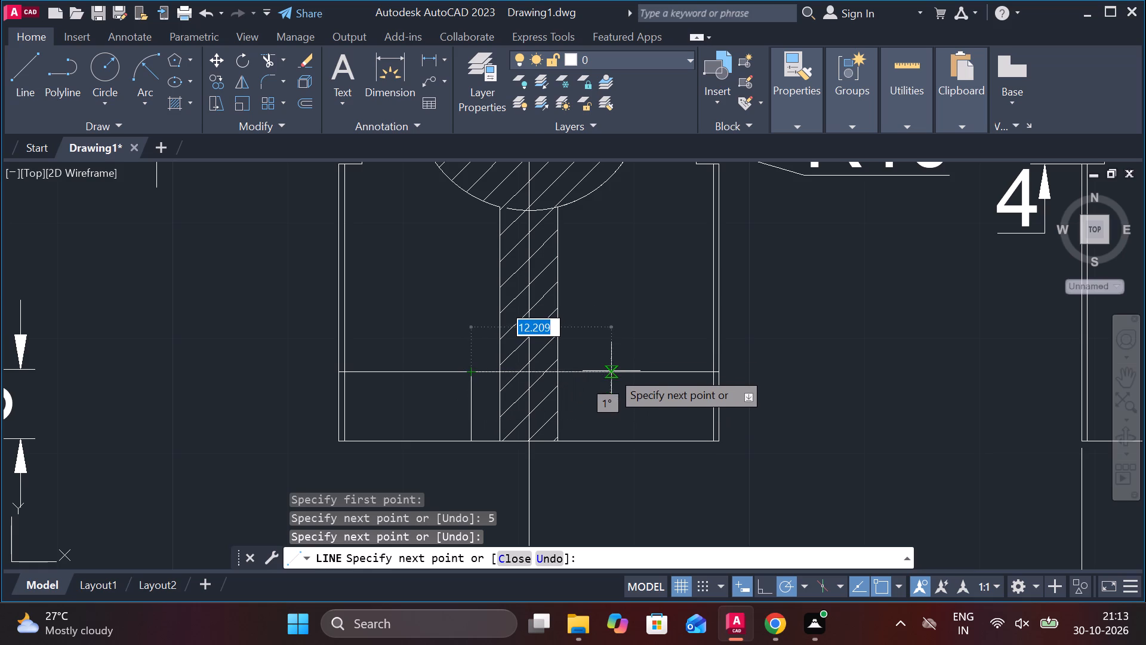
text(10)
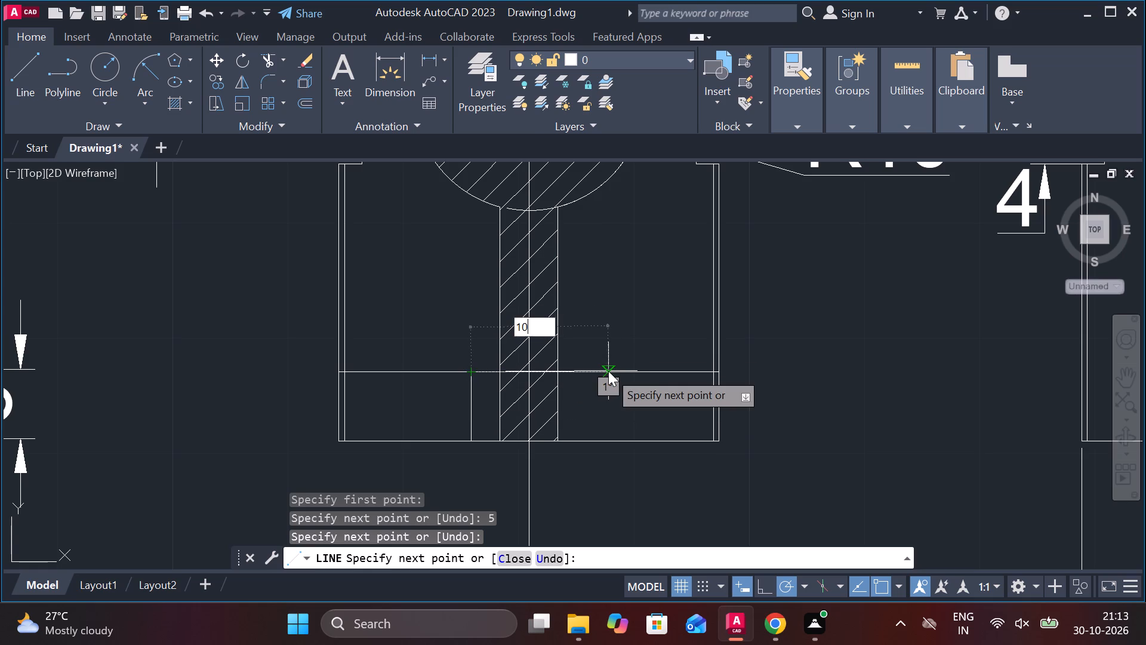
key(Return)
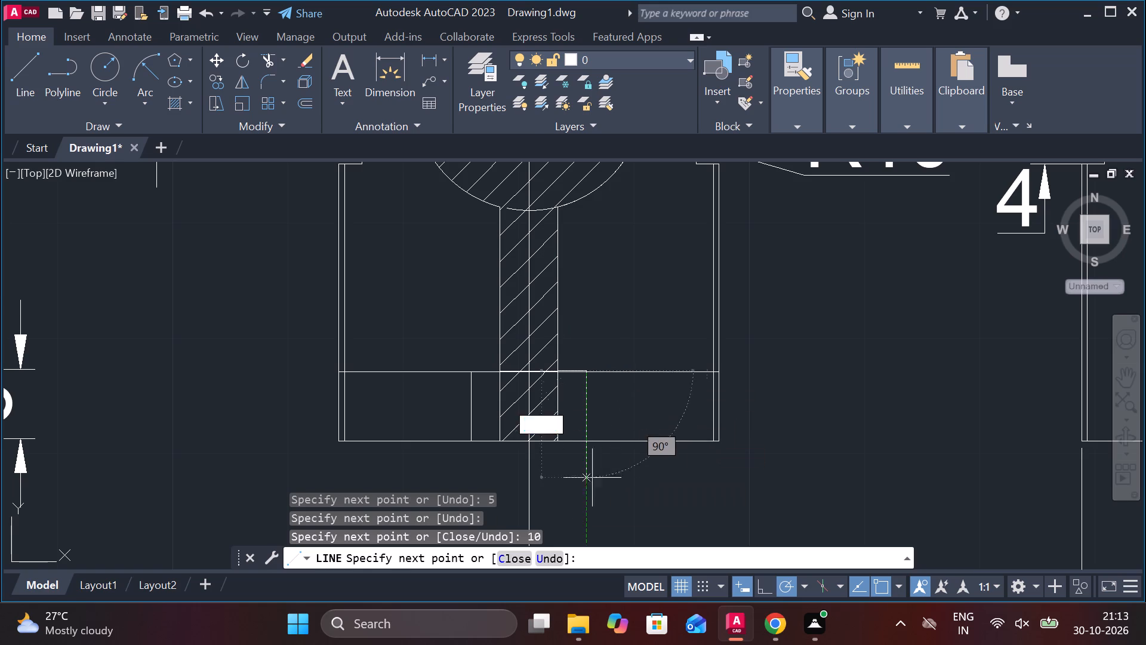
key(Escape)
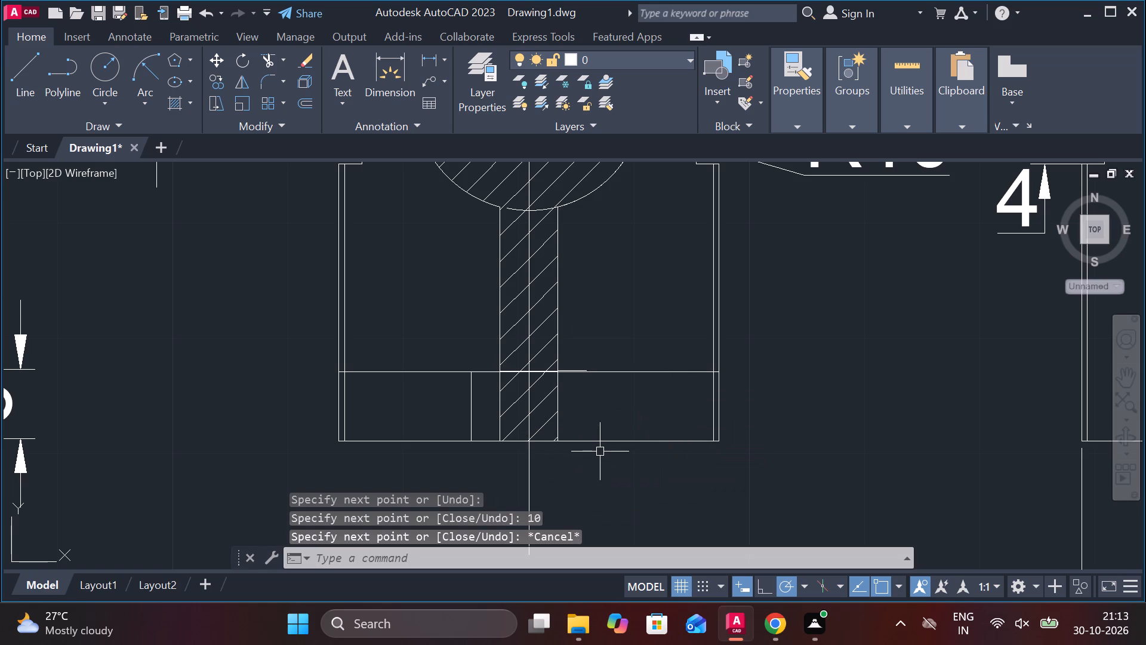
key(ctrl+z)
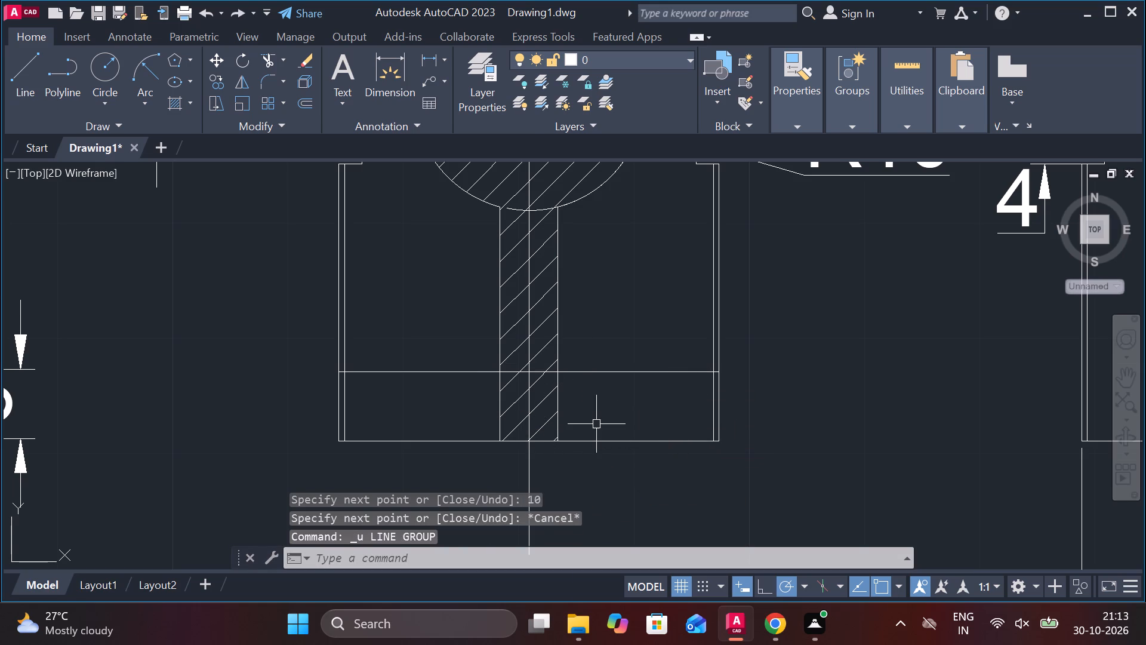
Draw the notch outline from the bottom edge's midpoint: 5 units left, up to the copied line, 10 units right, down to the bottom edge.
click(34, 72)
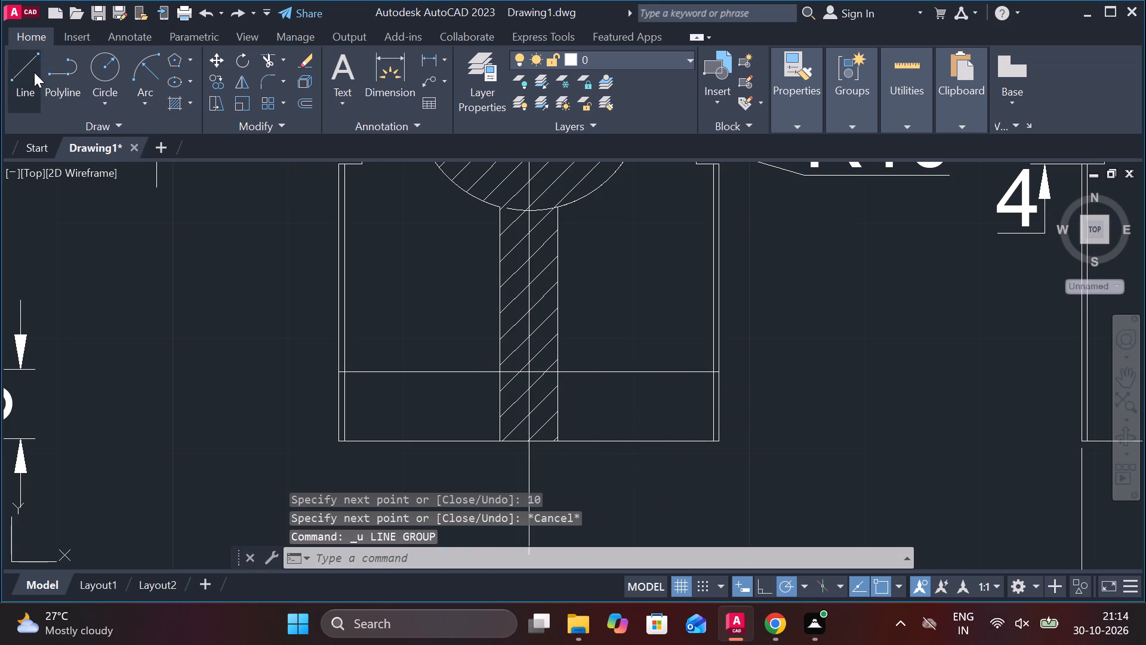
click(526, 443)
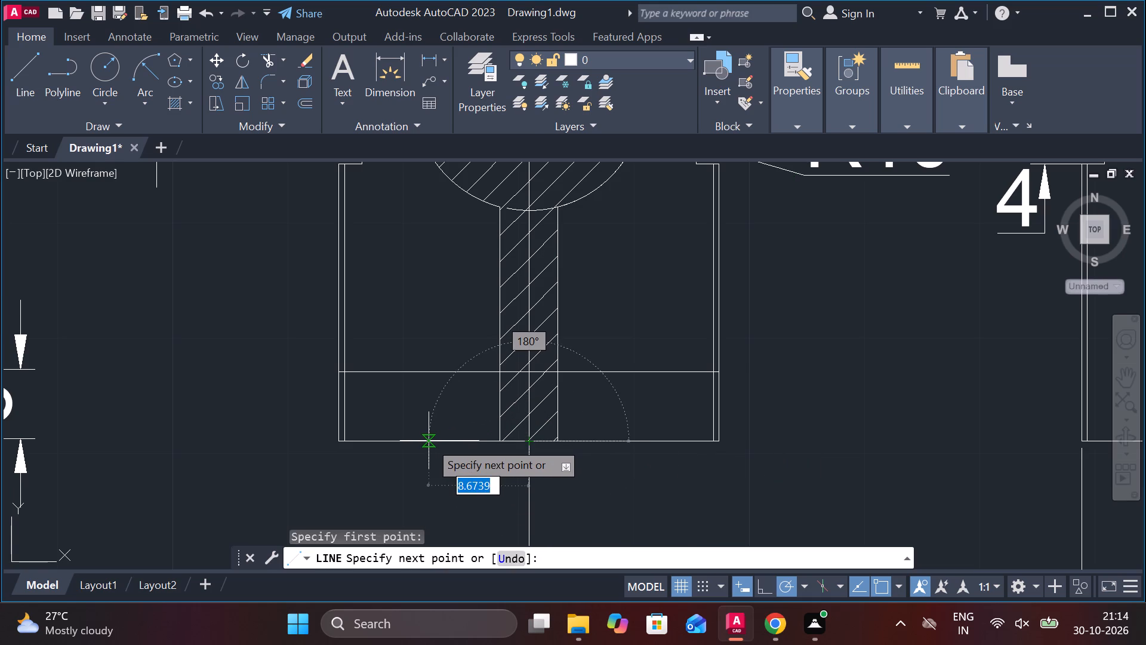
key(6)
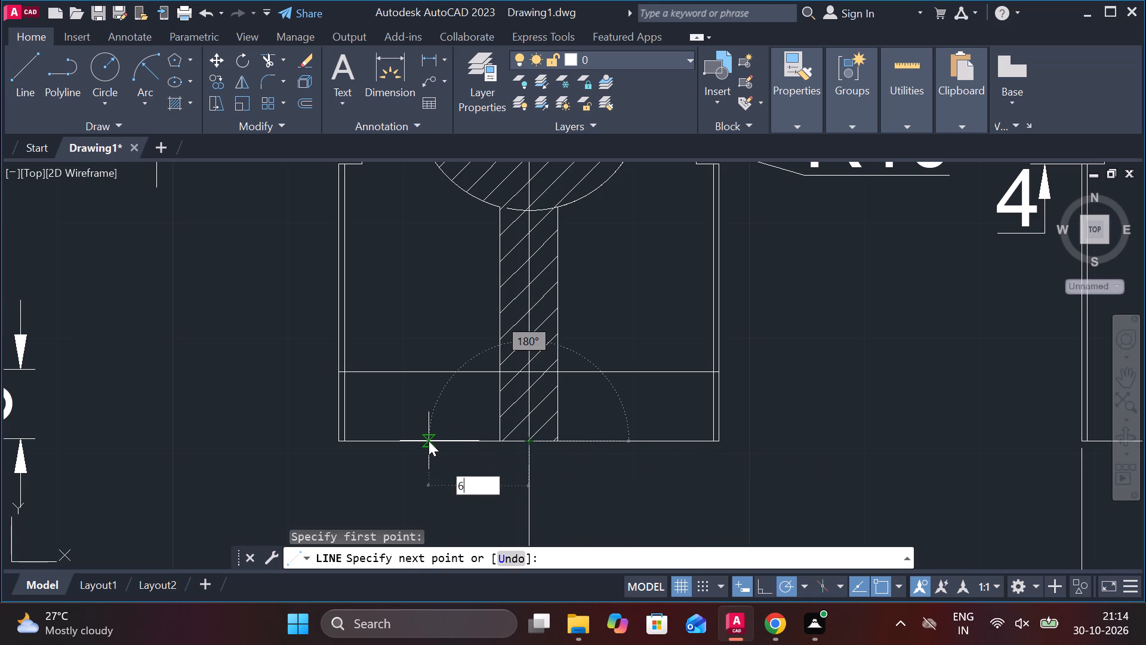
key(Return)
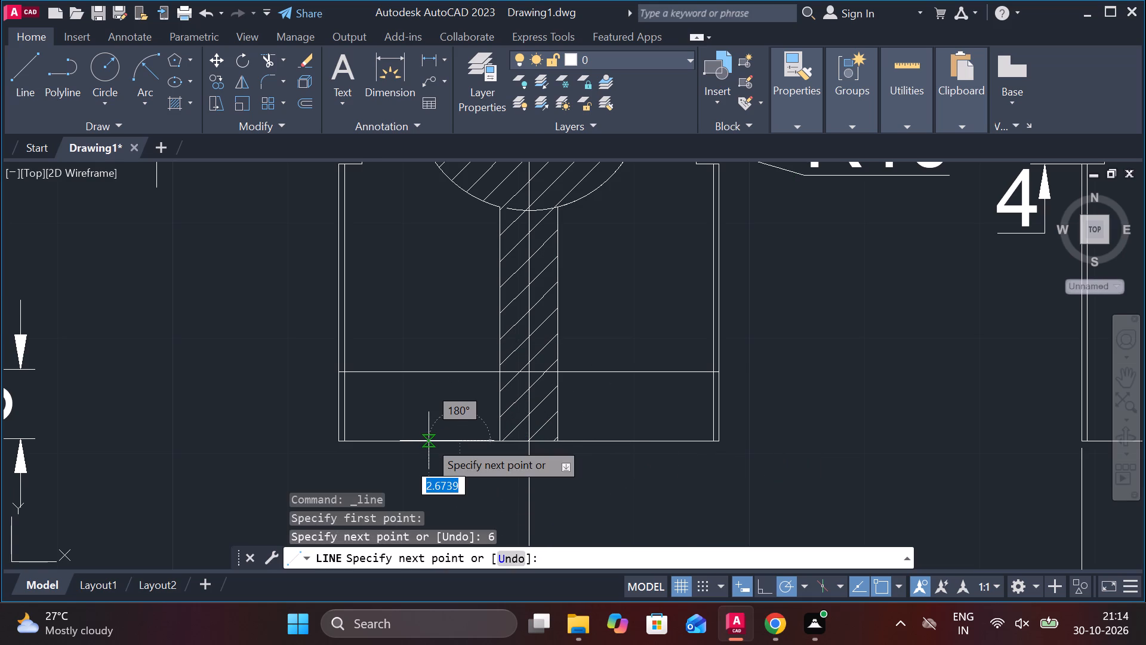
click(461, 370)
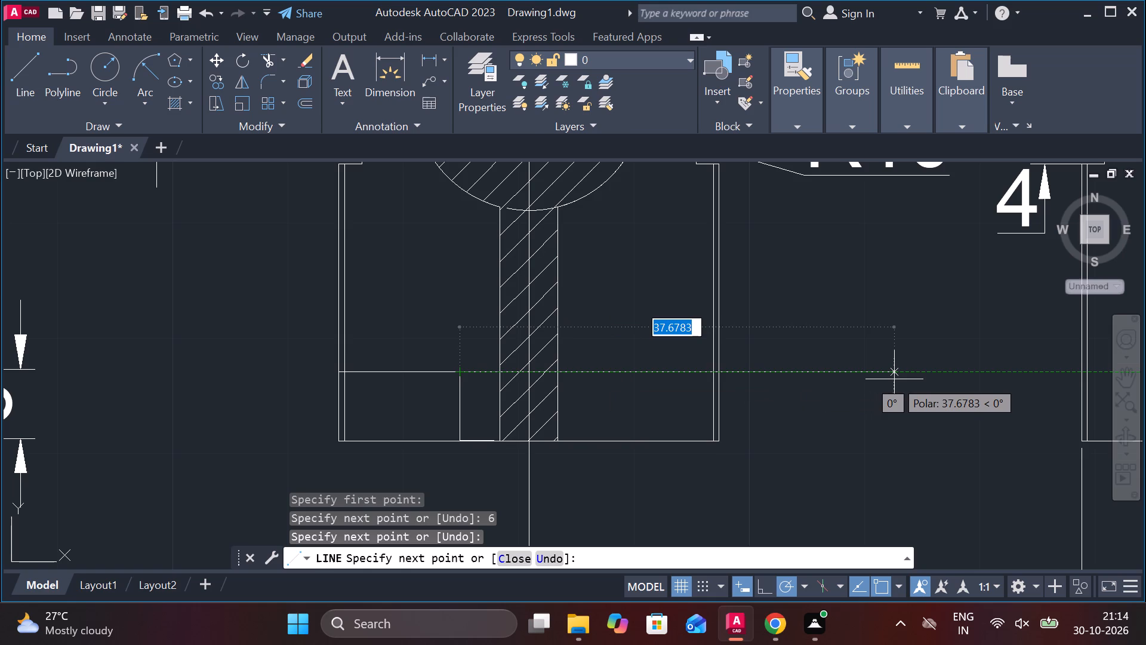
key(ctrl+z)
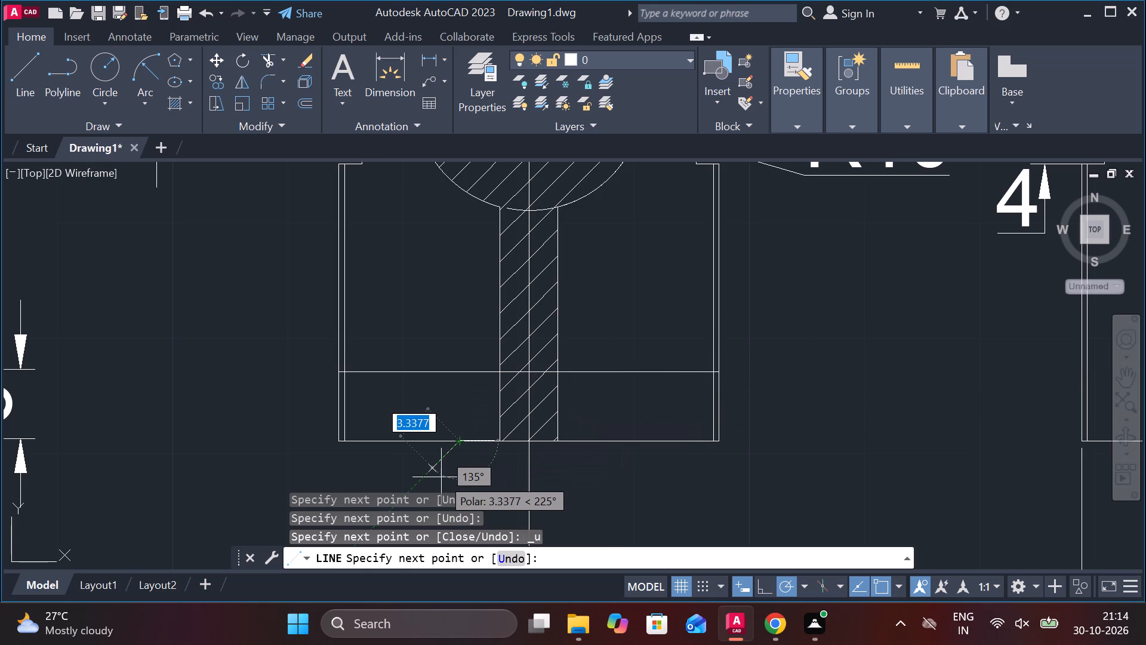
key(ctrl+z)
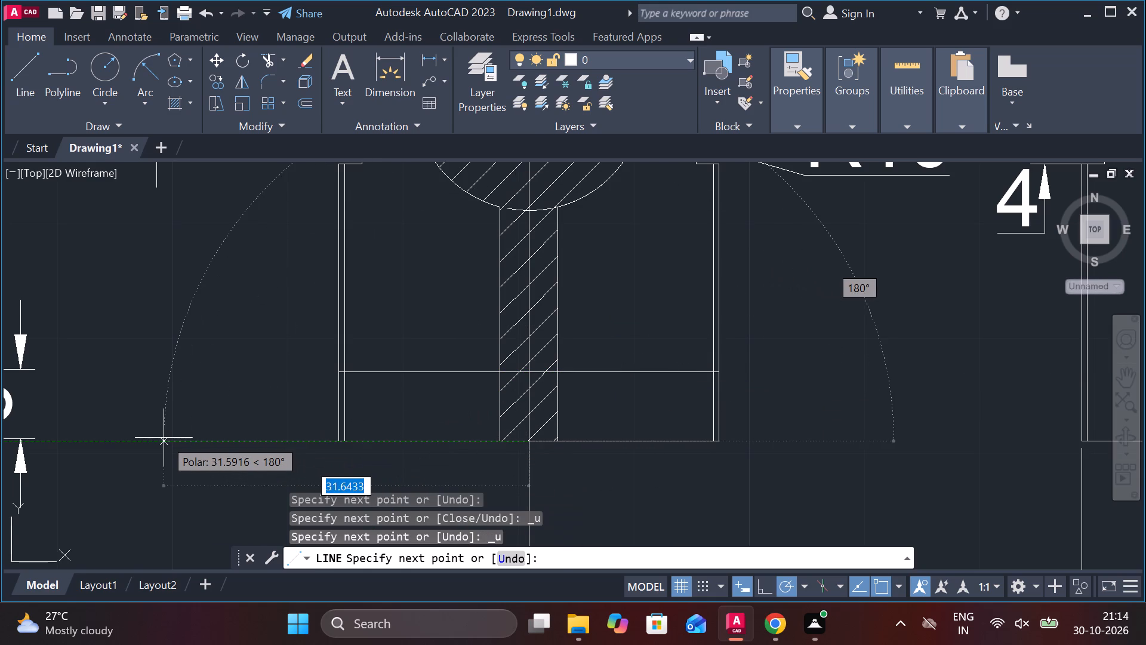
key(5)
key(Return)
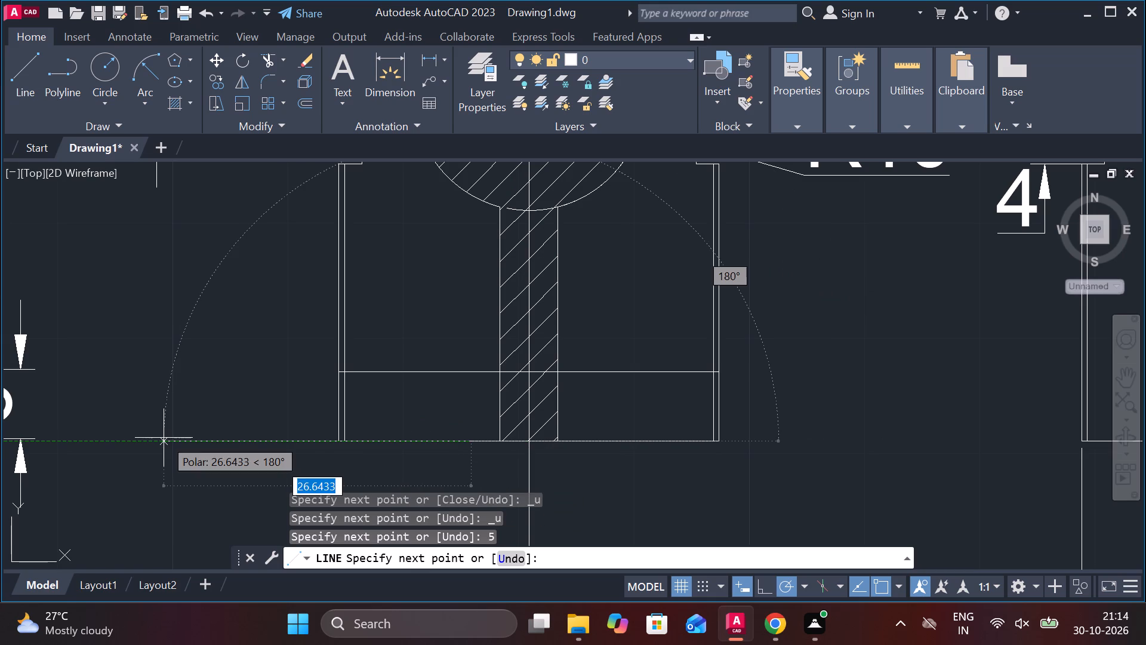
click(472, 374)
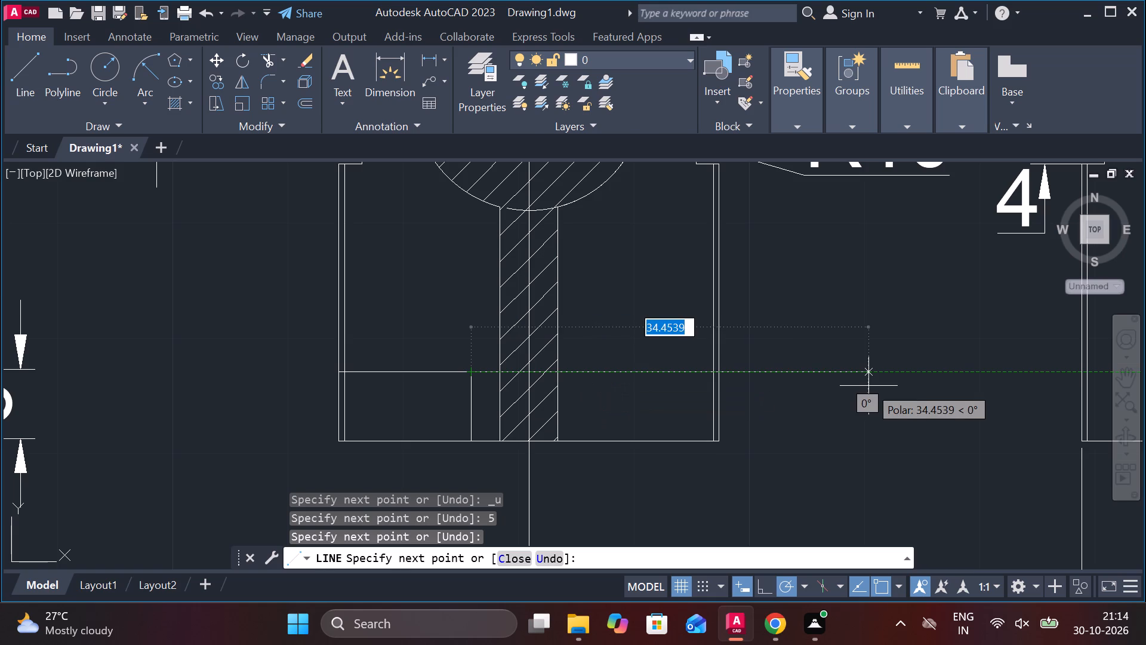
text(10)
key(Return)
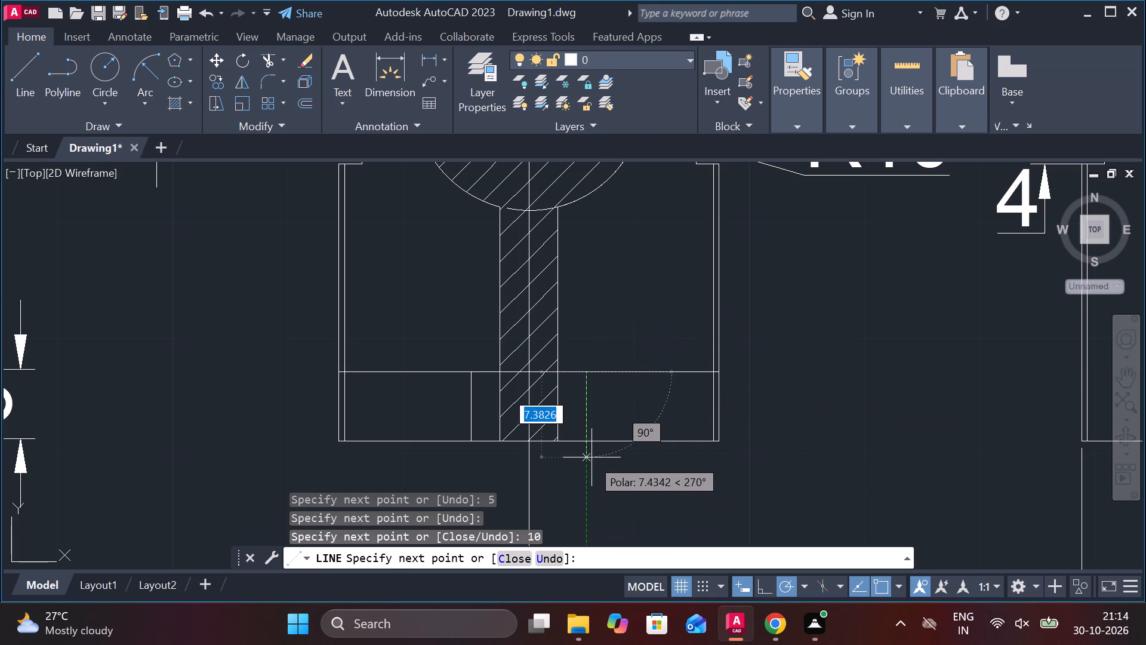
click(586, 438)
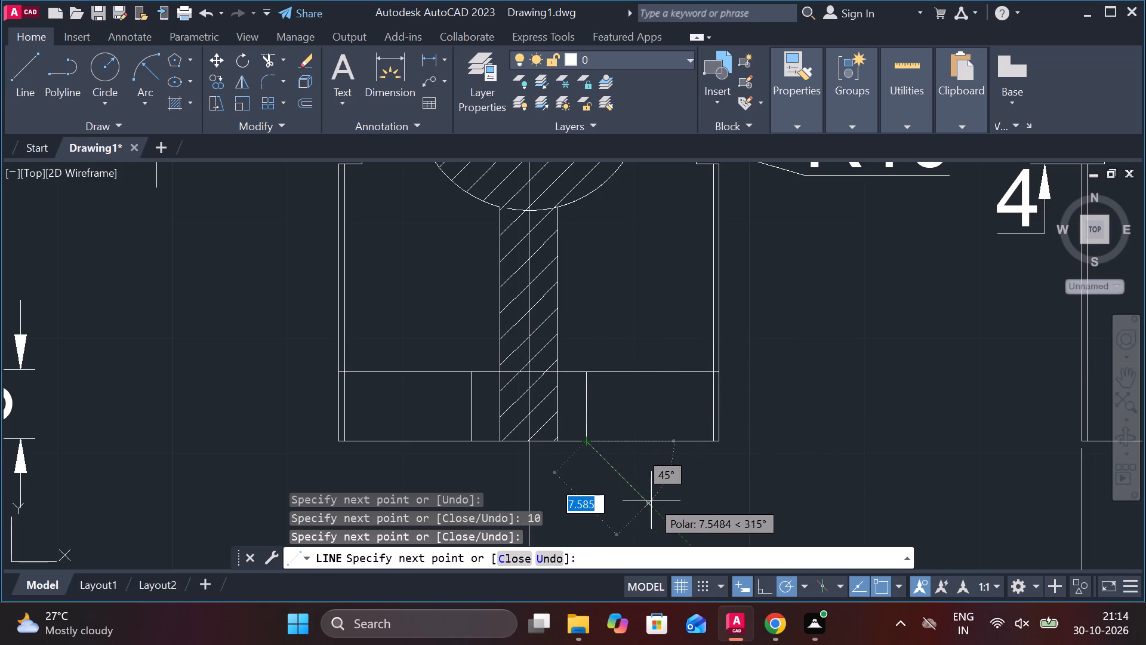
key(Escape)
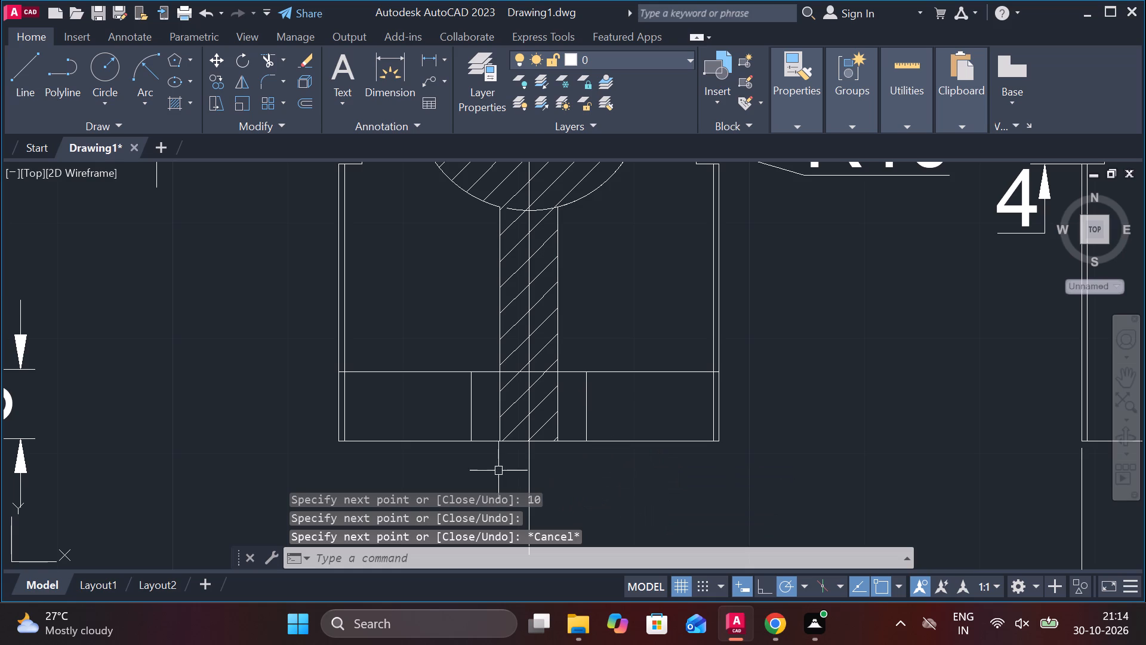
Delete the 5-unit line segment lying on the bottom edge between the notch's left side and the centreline.
scroll(519, 468, up, 2)
click(439, 400)
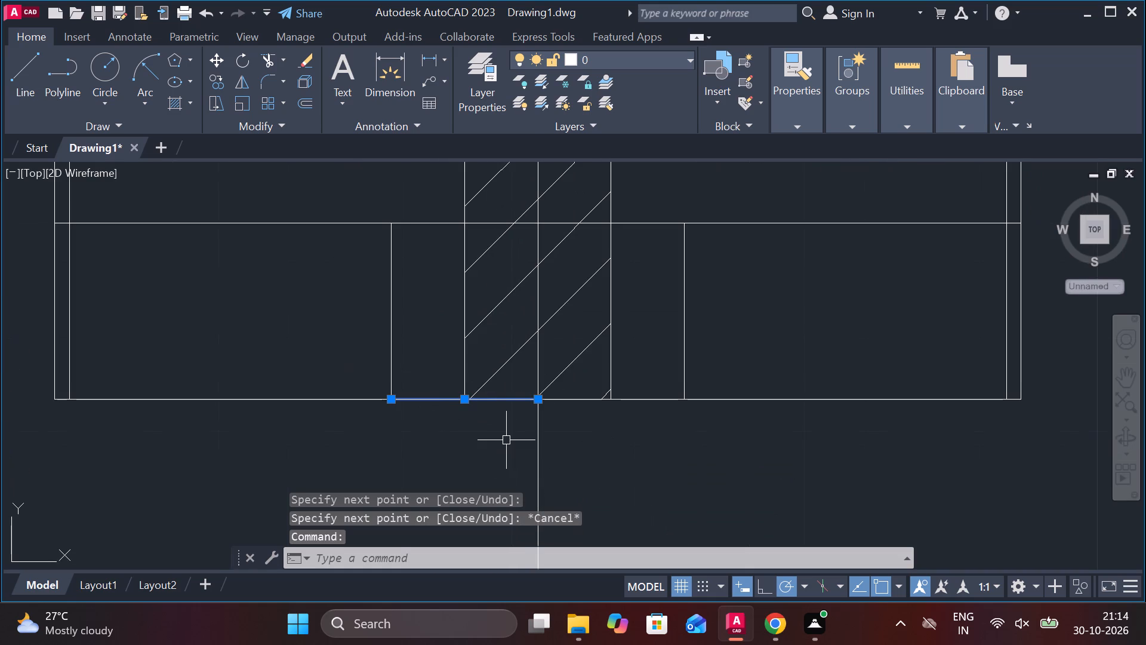
key(Delete)
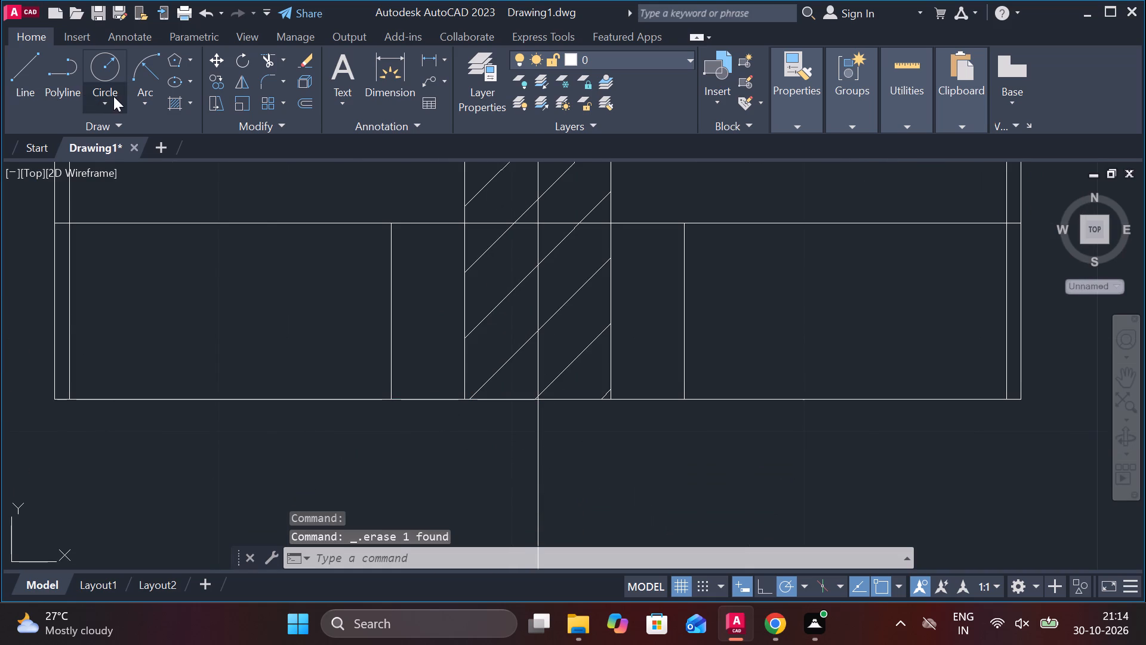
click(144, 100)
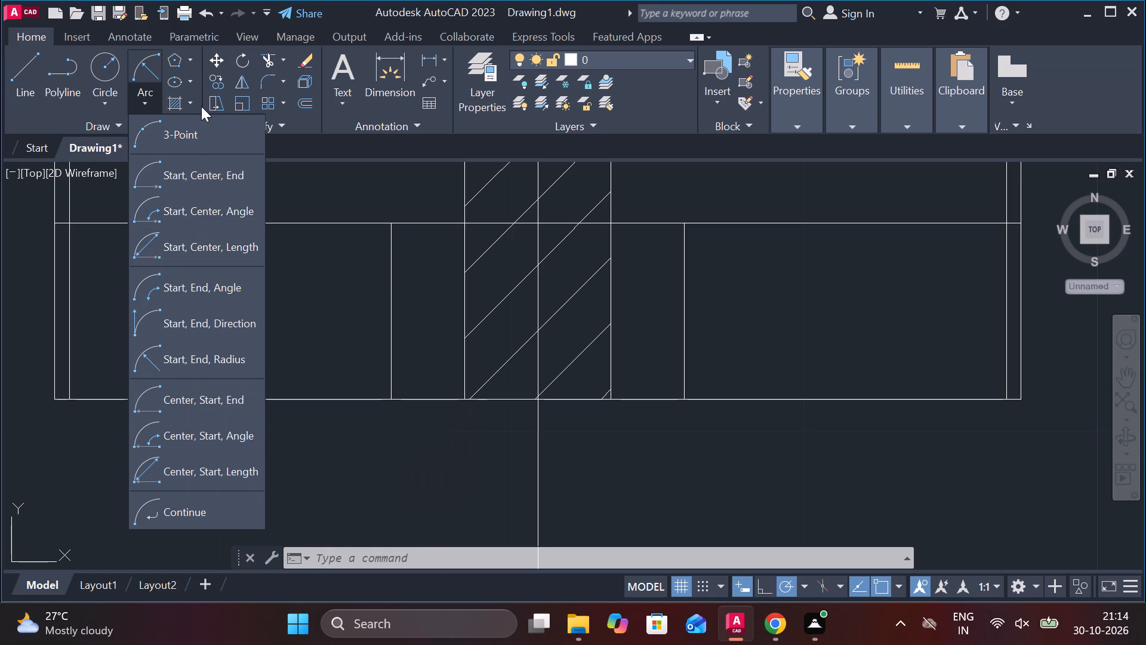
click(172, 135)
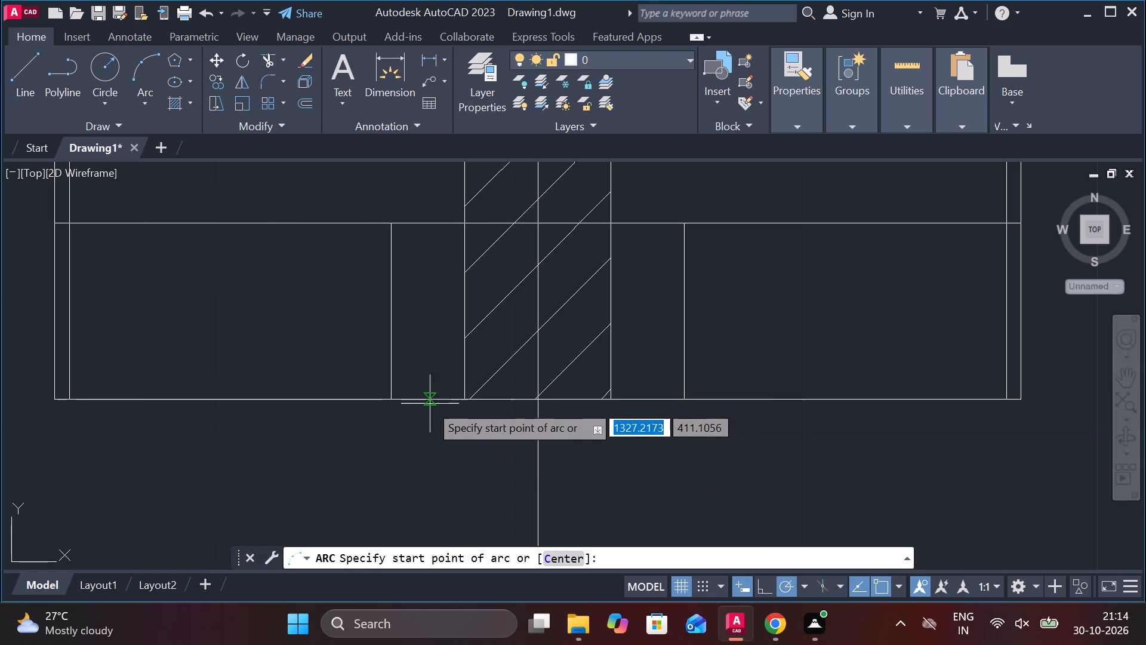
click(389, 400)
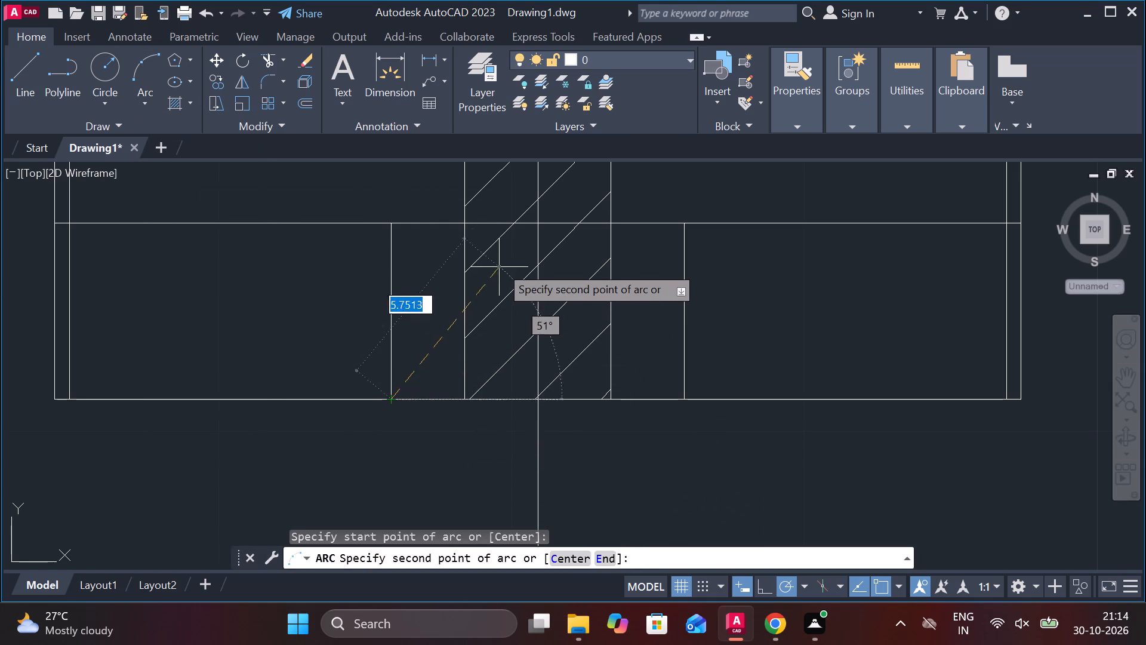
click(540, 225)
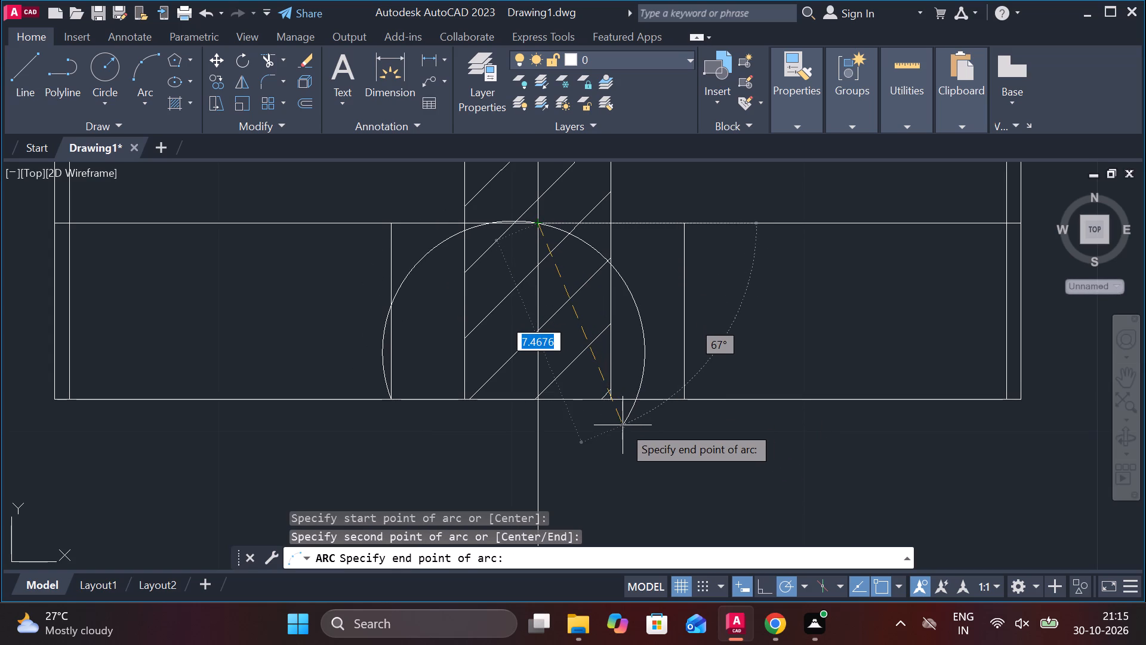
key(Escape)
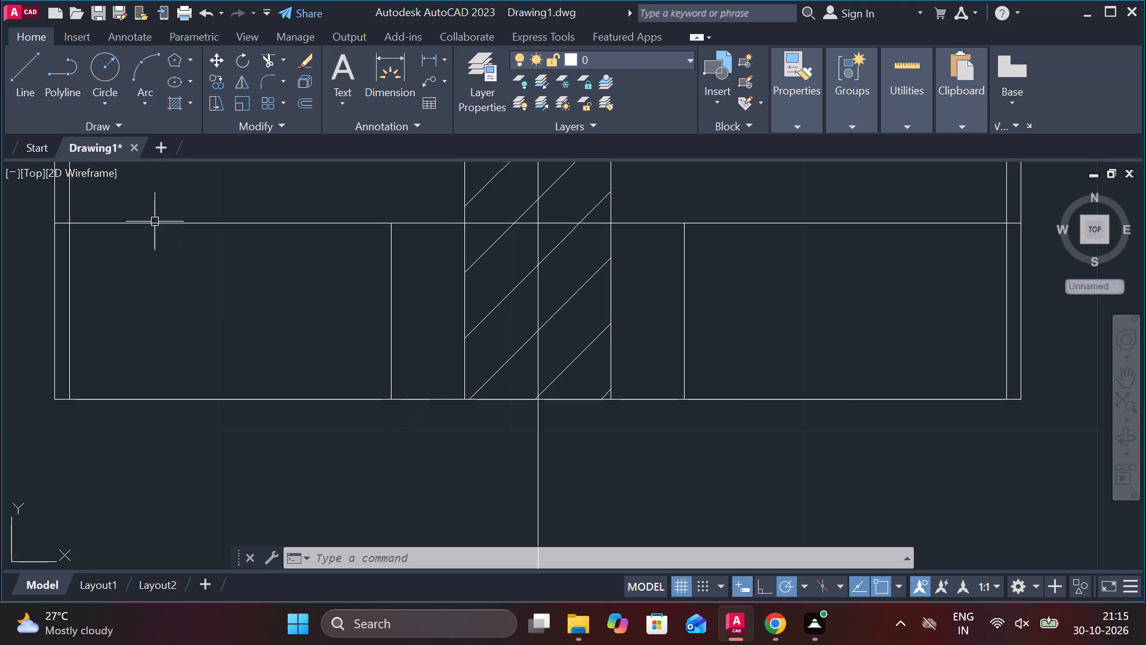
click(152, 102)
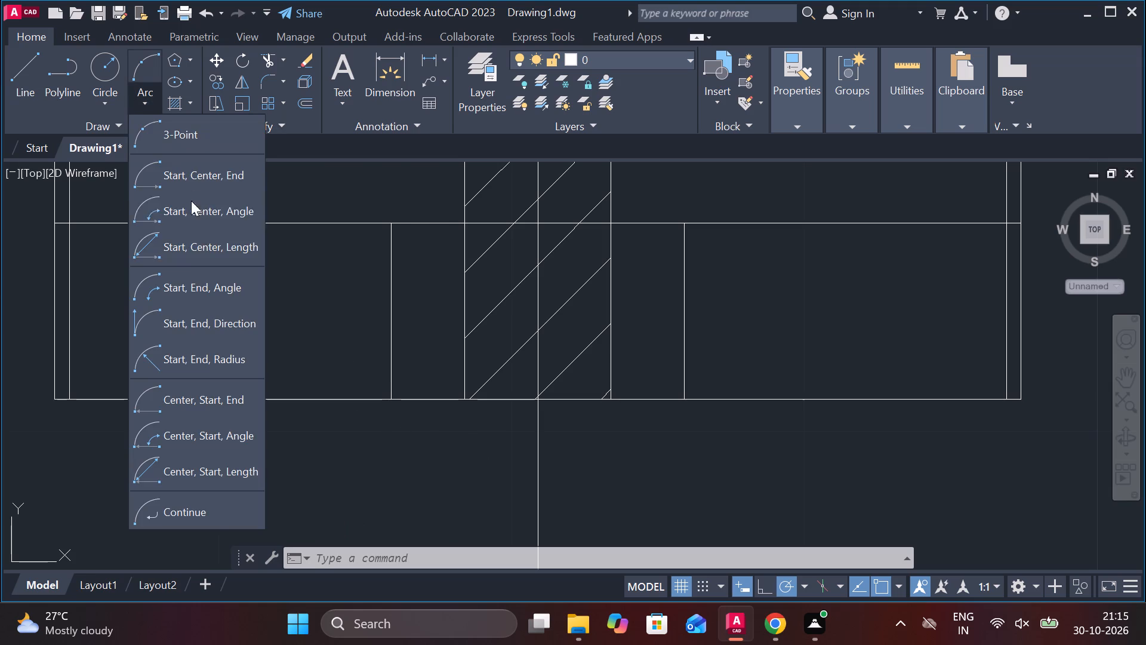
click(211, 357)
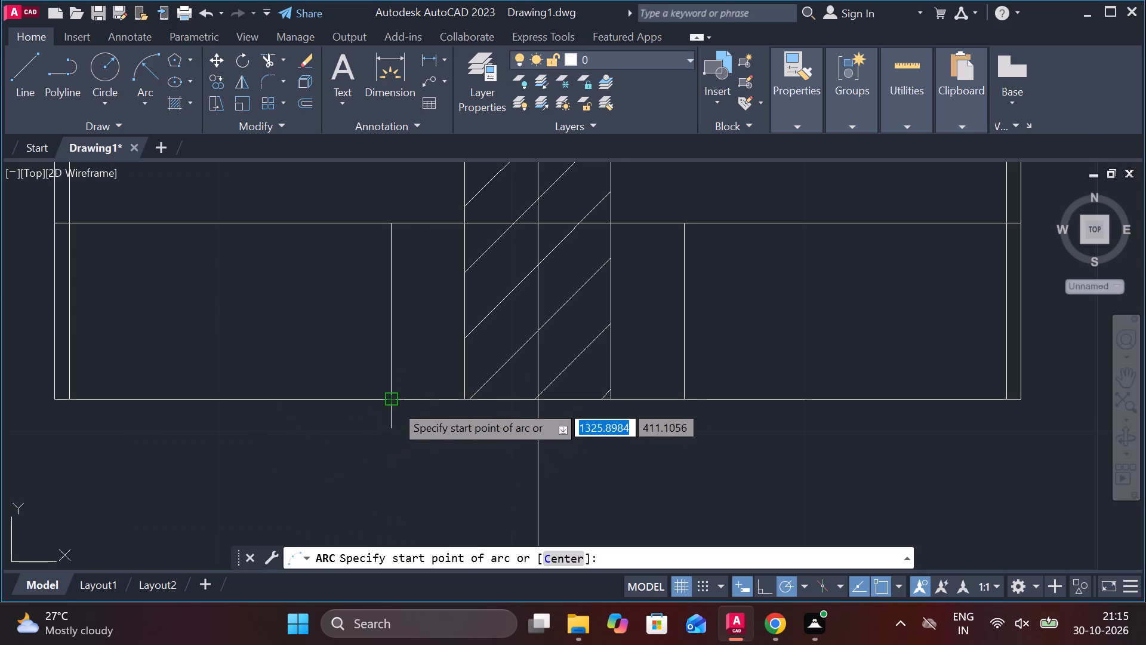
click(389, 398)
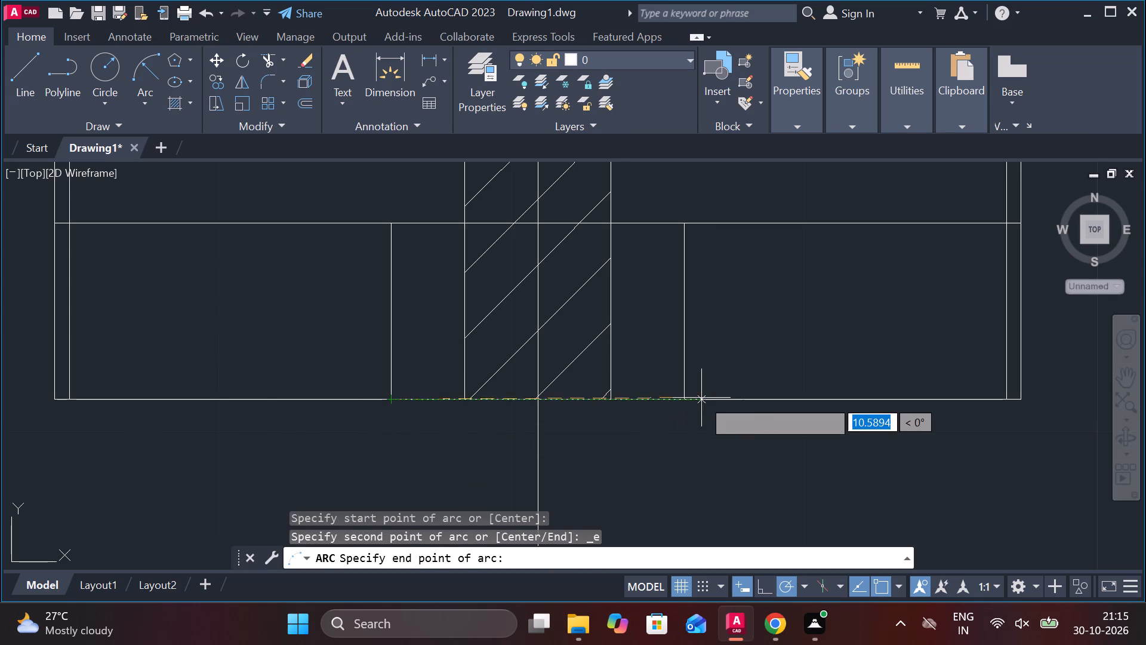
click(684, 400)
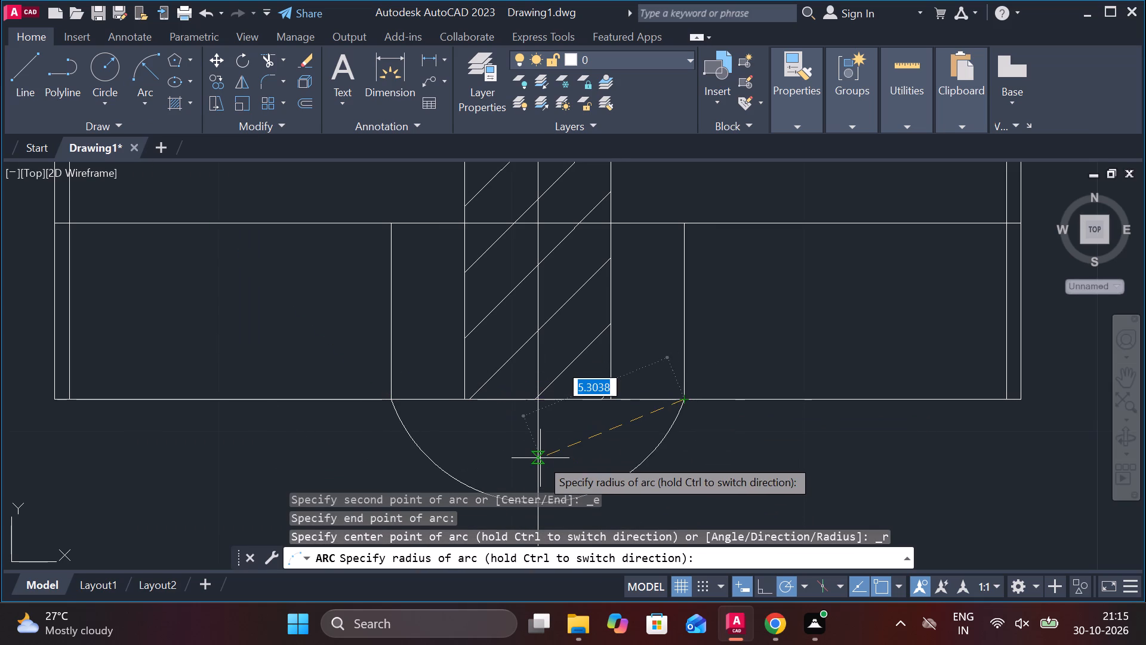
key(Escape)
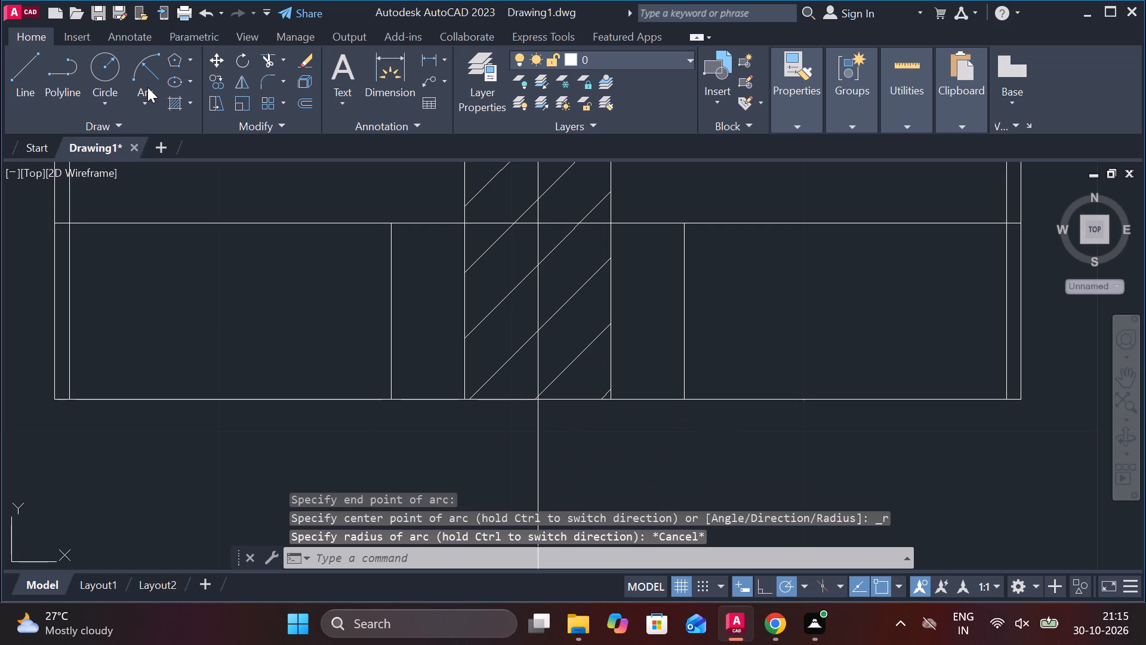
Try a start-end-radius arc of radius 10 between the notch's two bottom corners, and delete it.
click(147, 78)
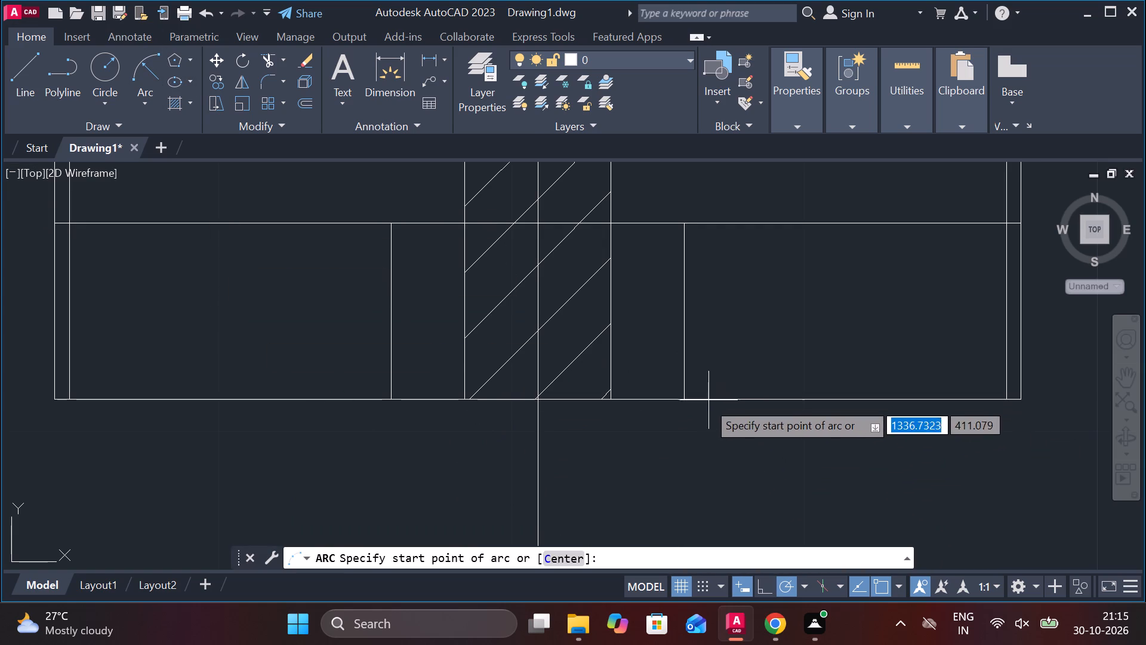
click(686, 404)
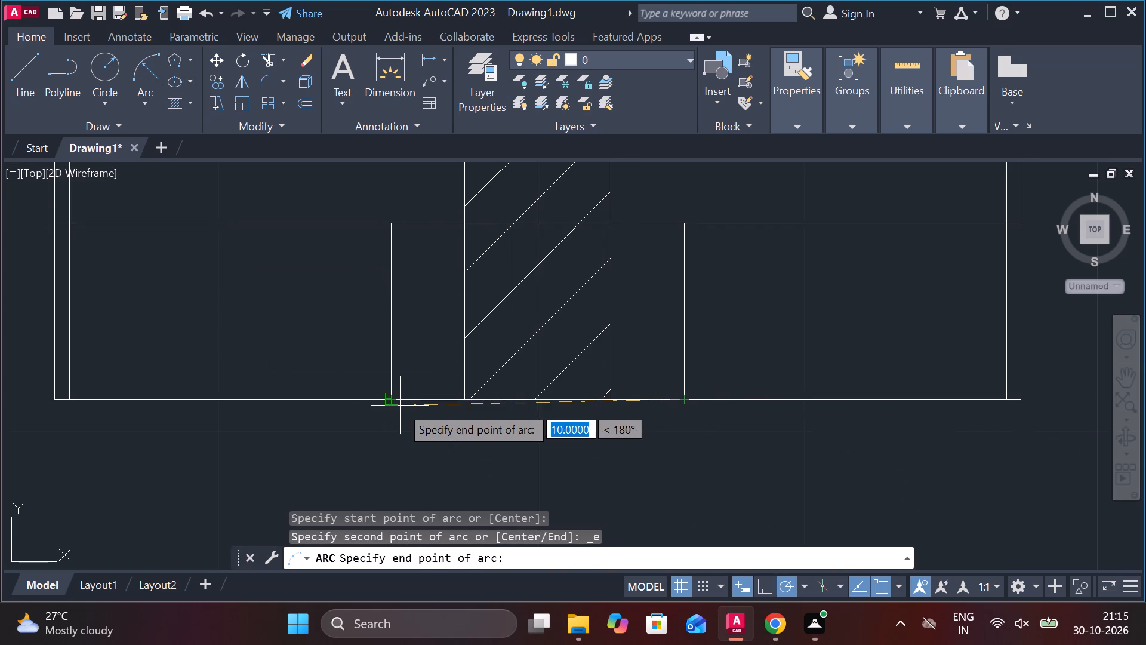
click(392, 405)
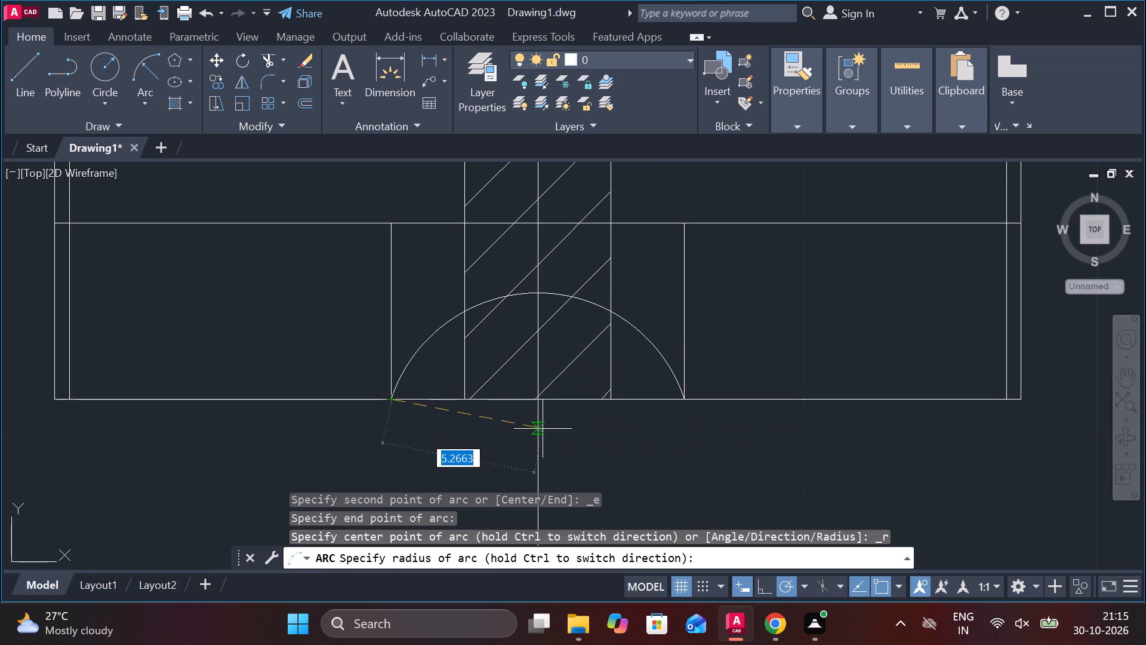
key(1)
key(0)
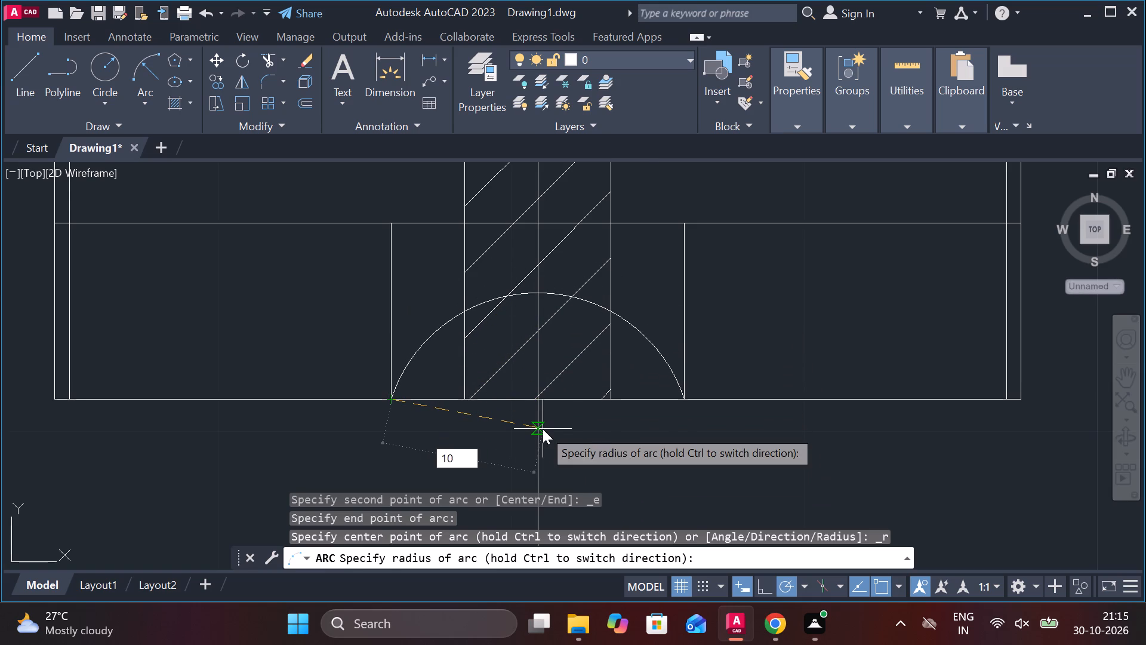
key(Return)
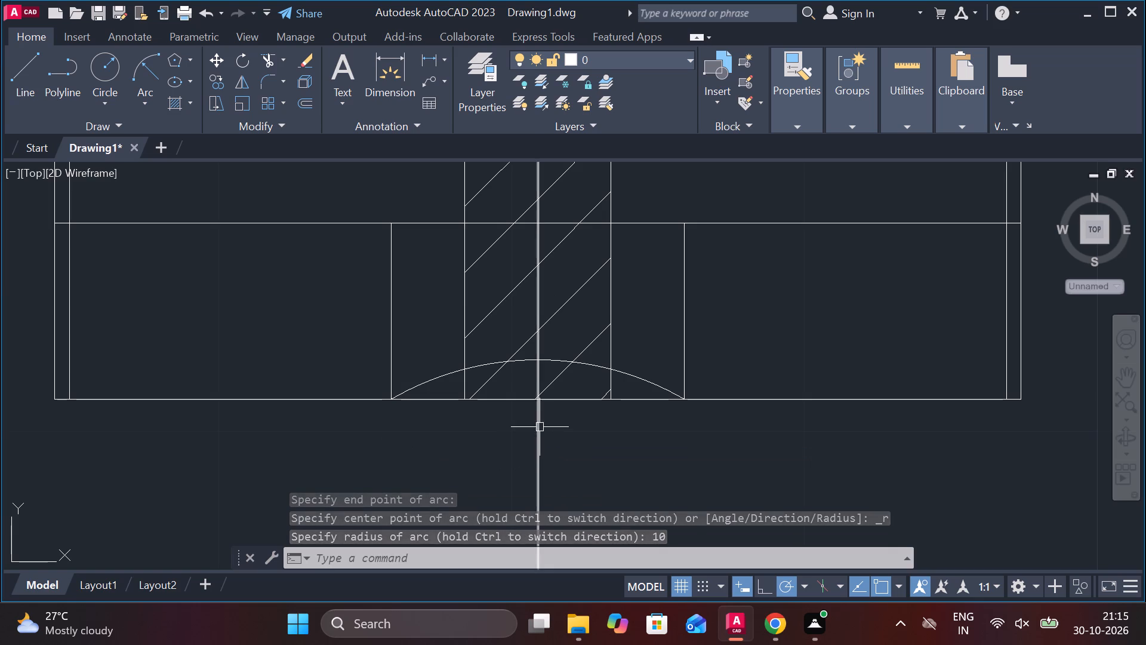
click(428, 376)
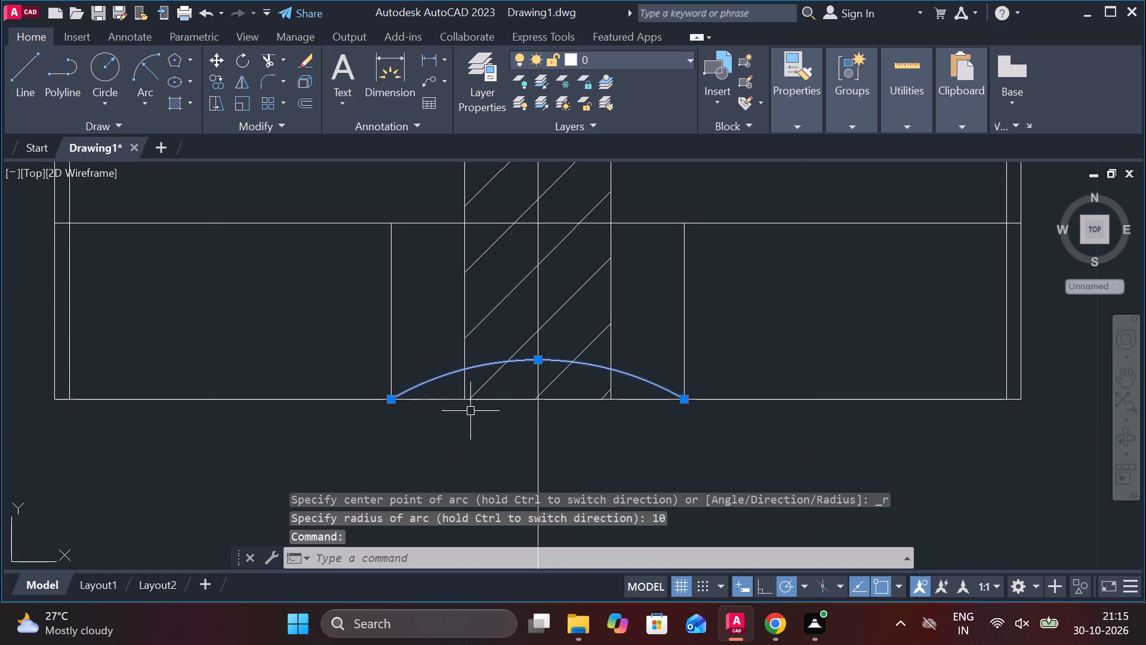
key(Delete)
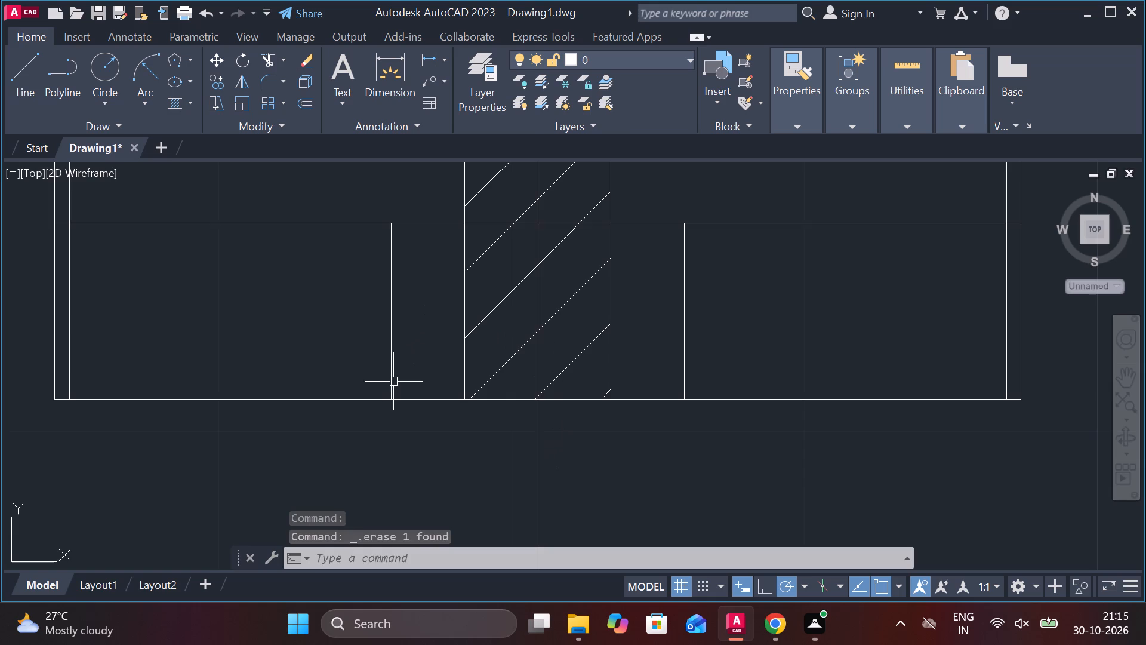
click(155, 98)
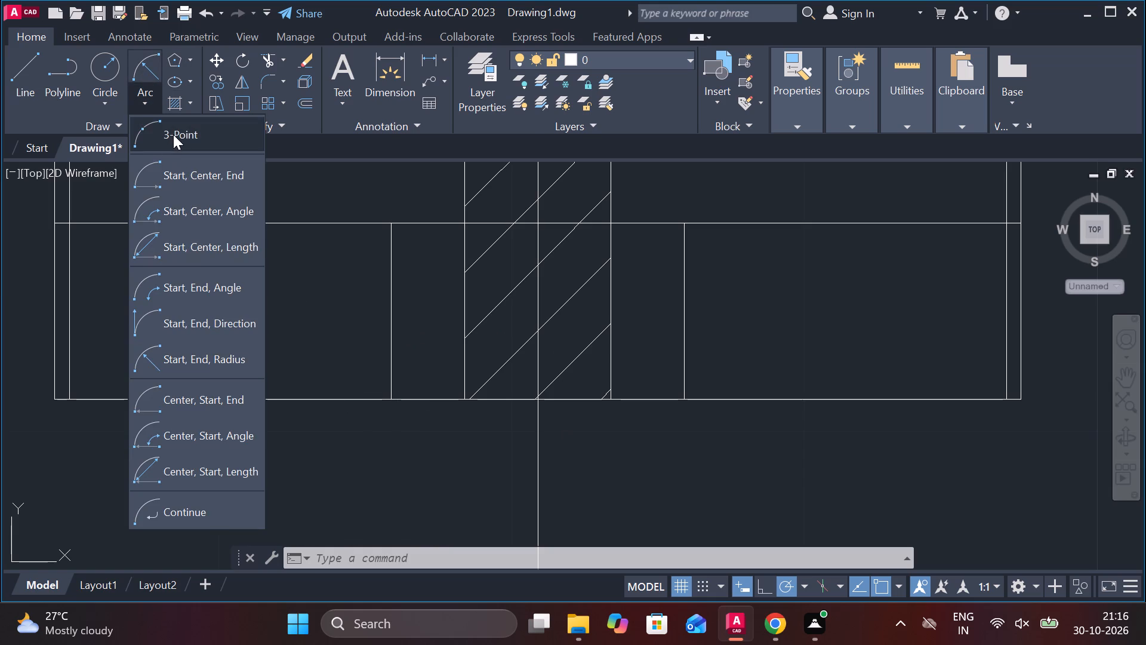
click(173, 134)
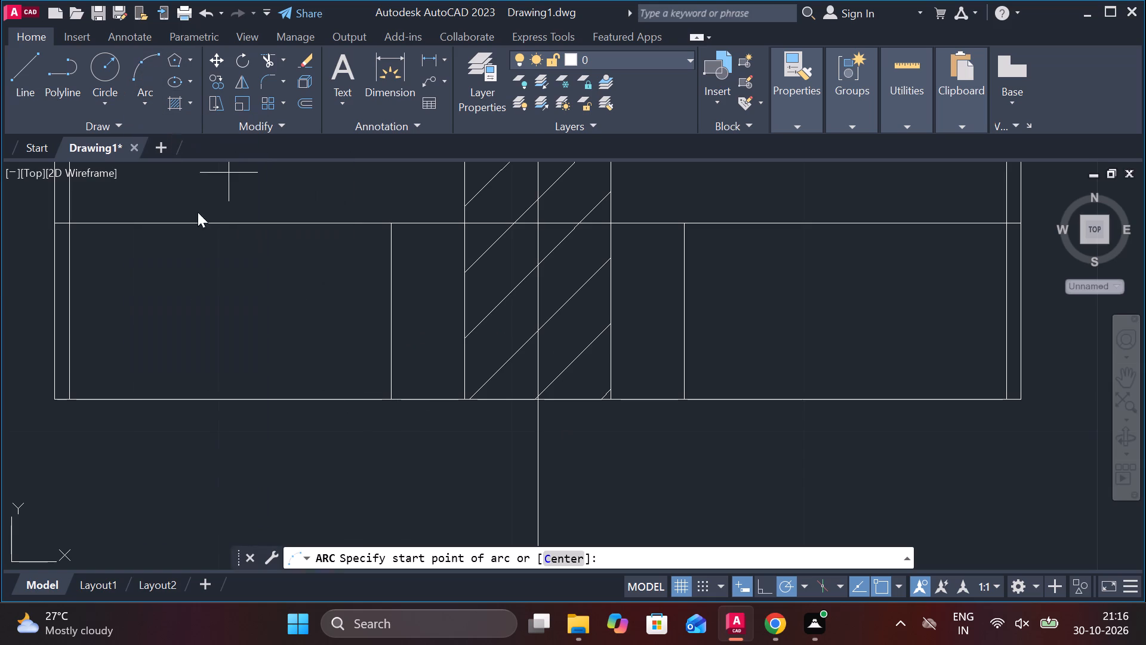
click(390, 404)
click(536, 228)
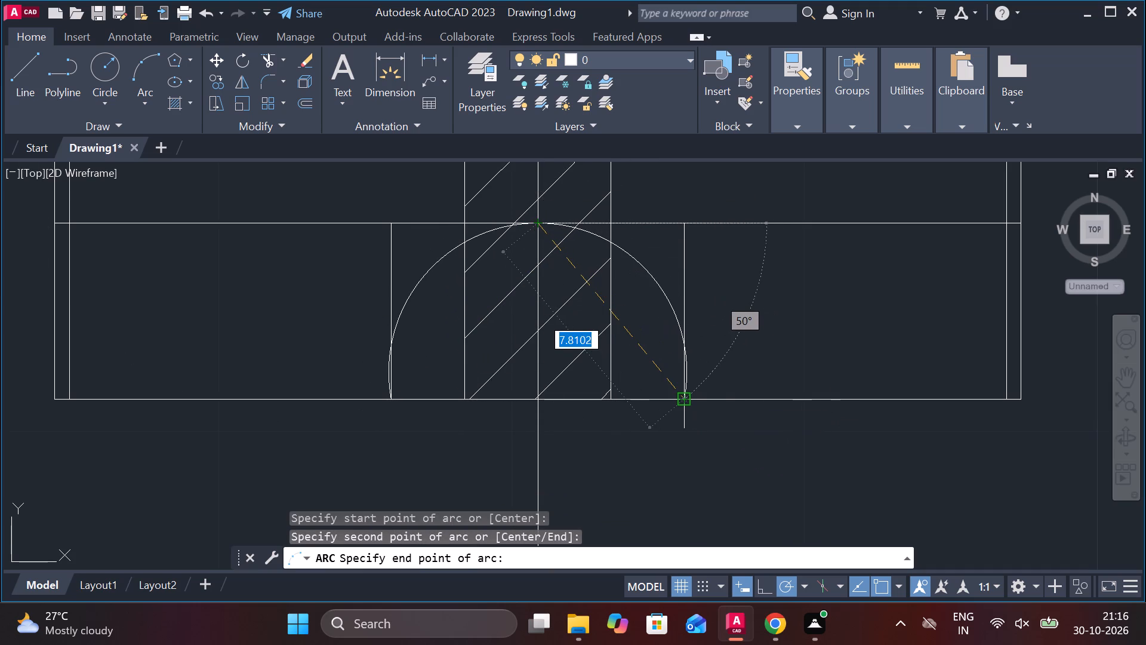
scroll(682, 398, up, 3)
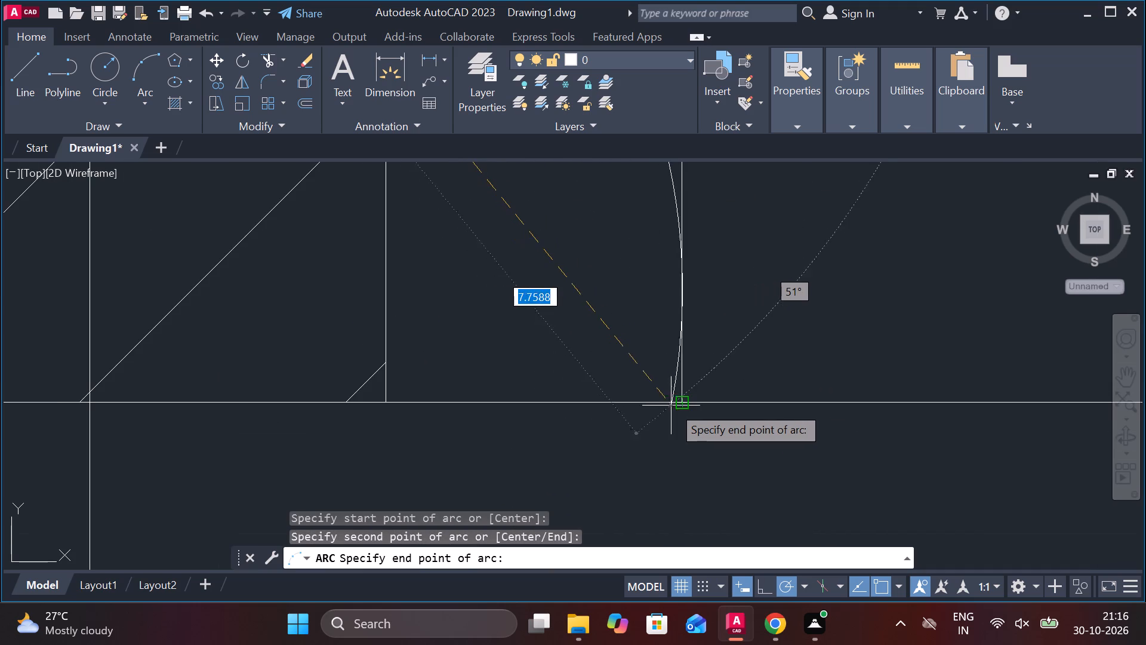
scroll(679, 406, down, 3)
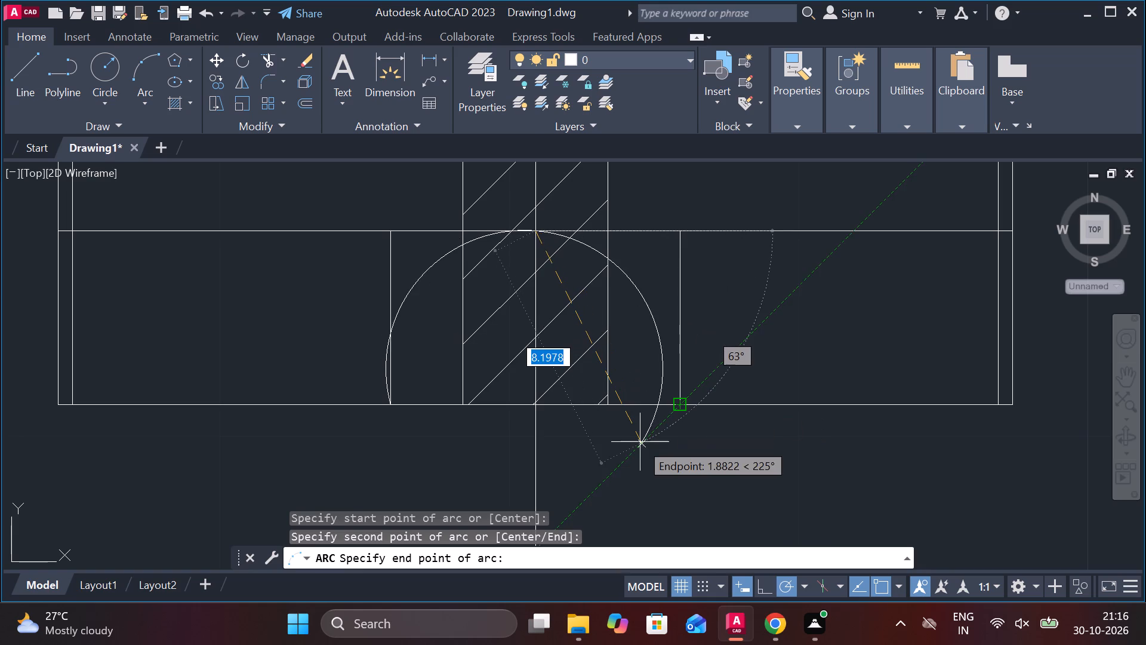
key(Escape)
Draw a two-point circle, 10 units in diameter, between the section view notch's two bottom corners.
scroll(544, 413, down, 2)
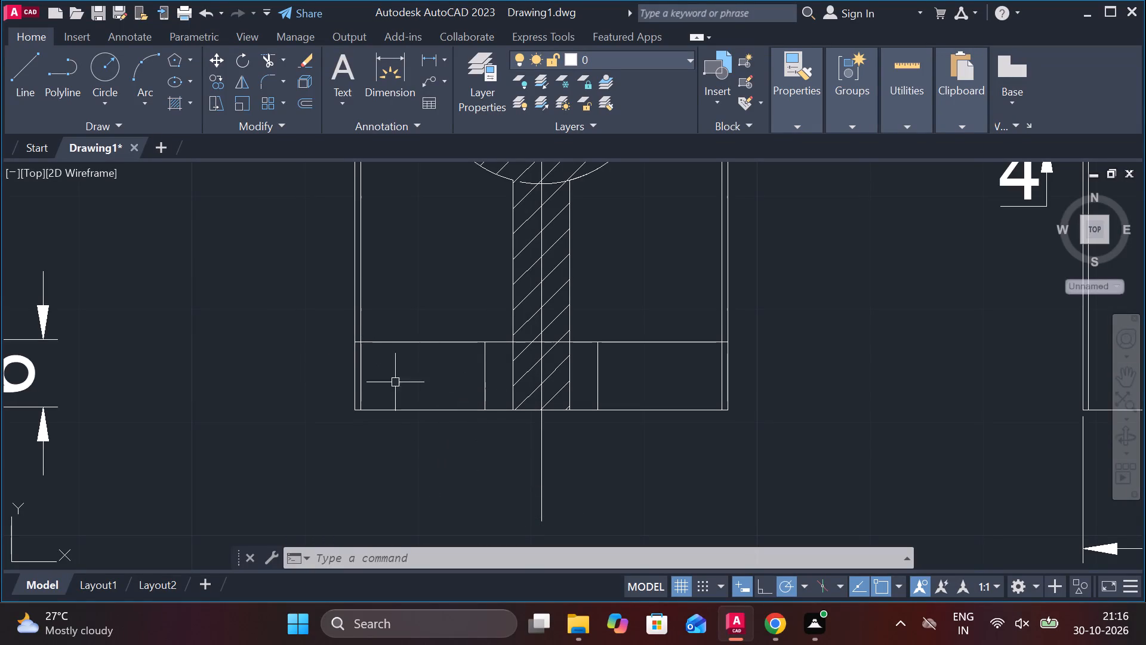
scroll(248, 324, down, 2)
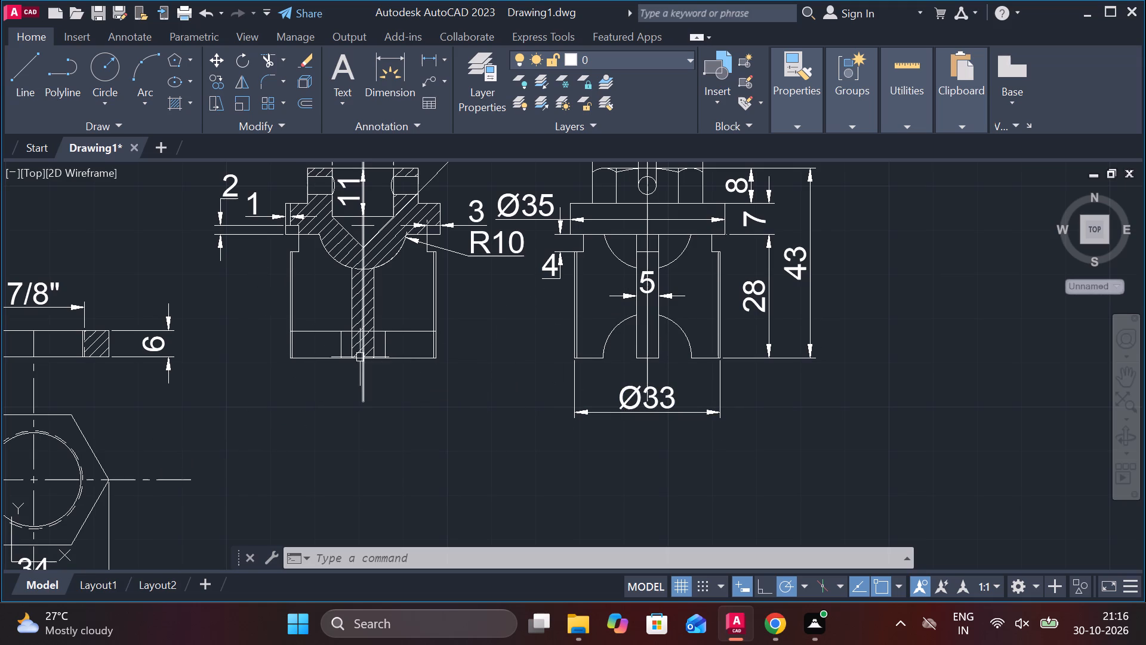
scroll(369, 309, up, 3)
scroll(371, 309, down, 1)
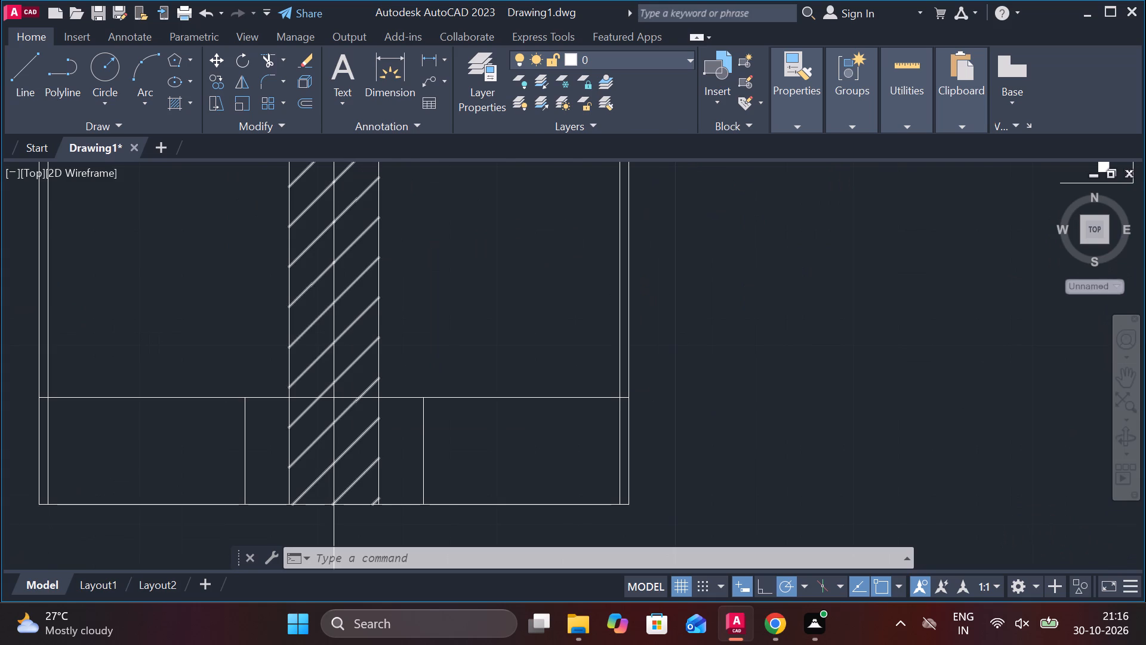
scroll(371, 309, down, 1)
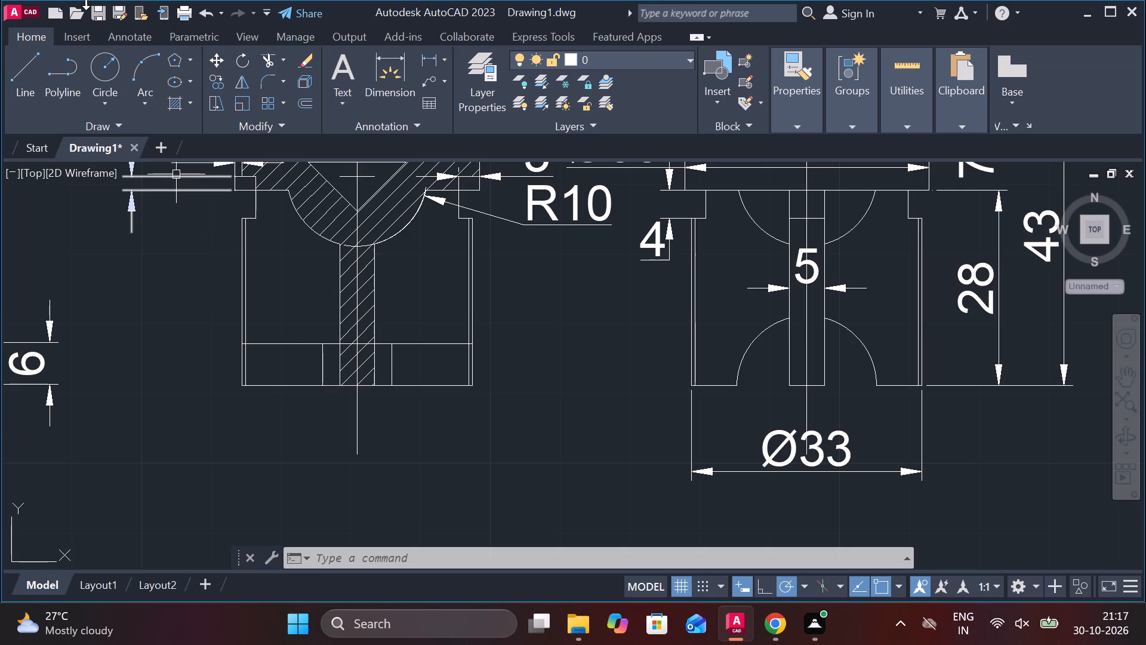
click(96, 99)
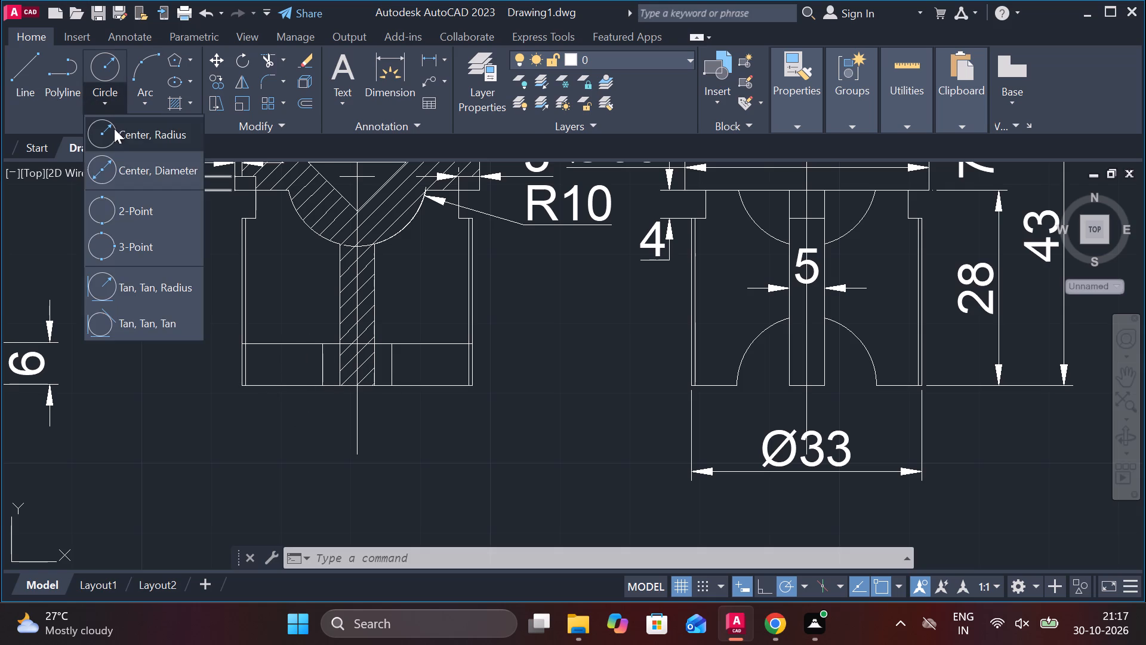
click(130, 211)
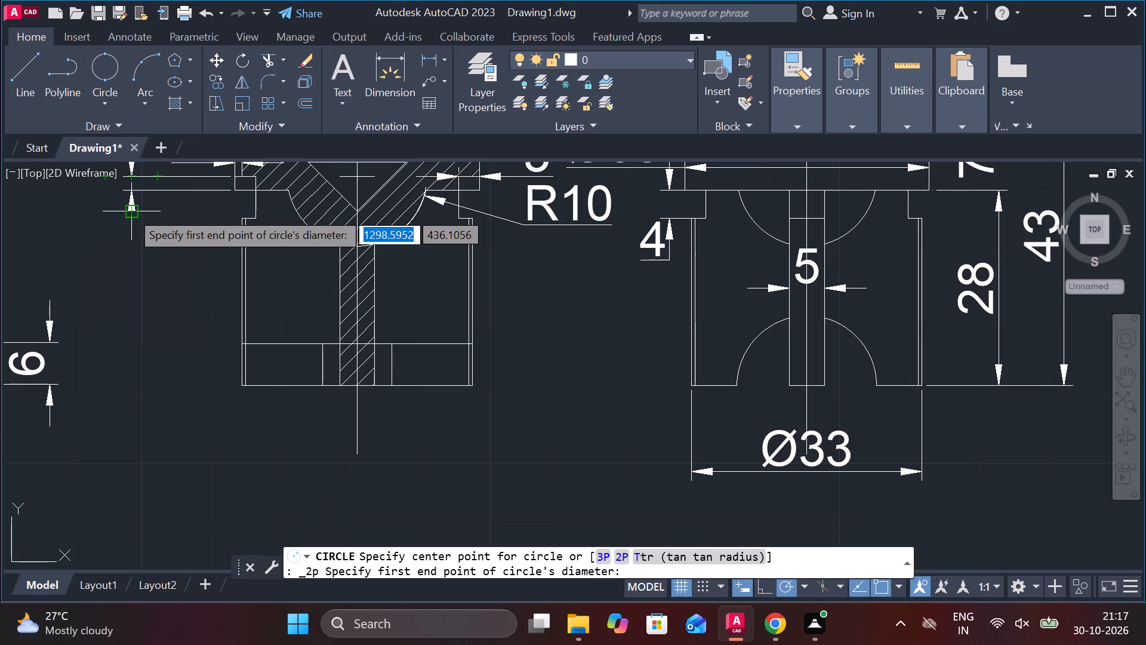
click(322, 388)
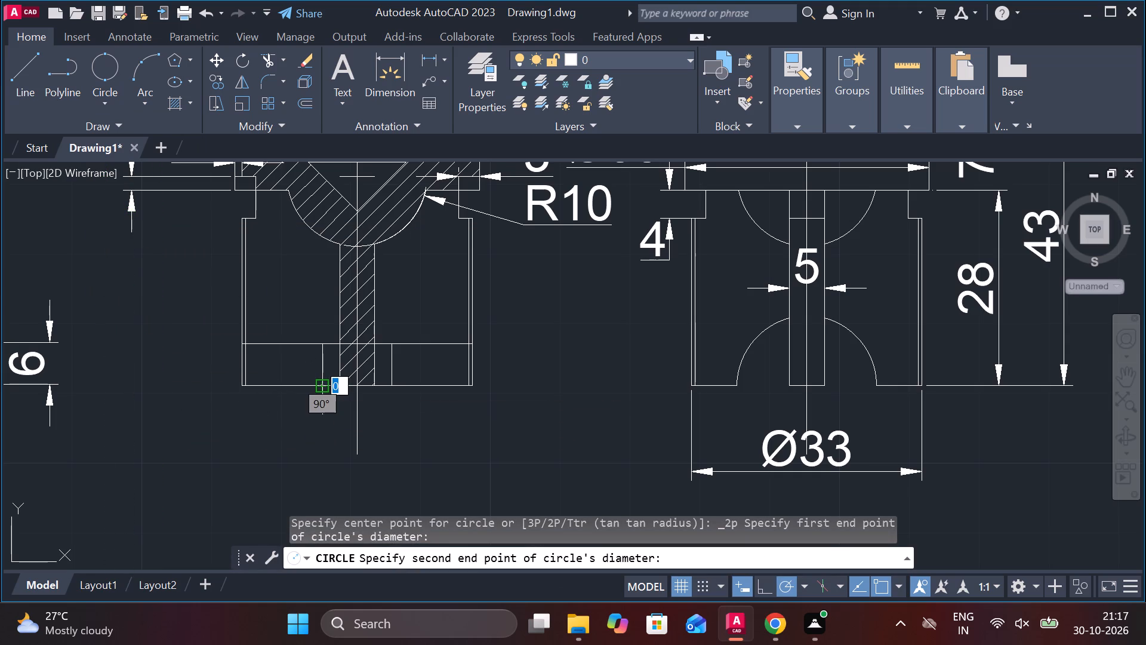
click(392, 381)
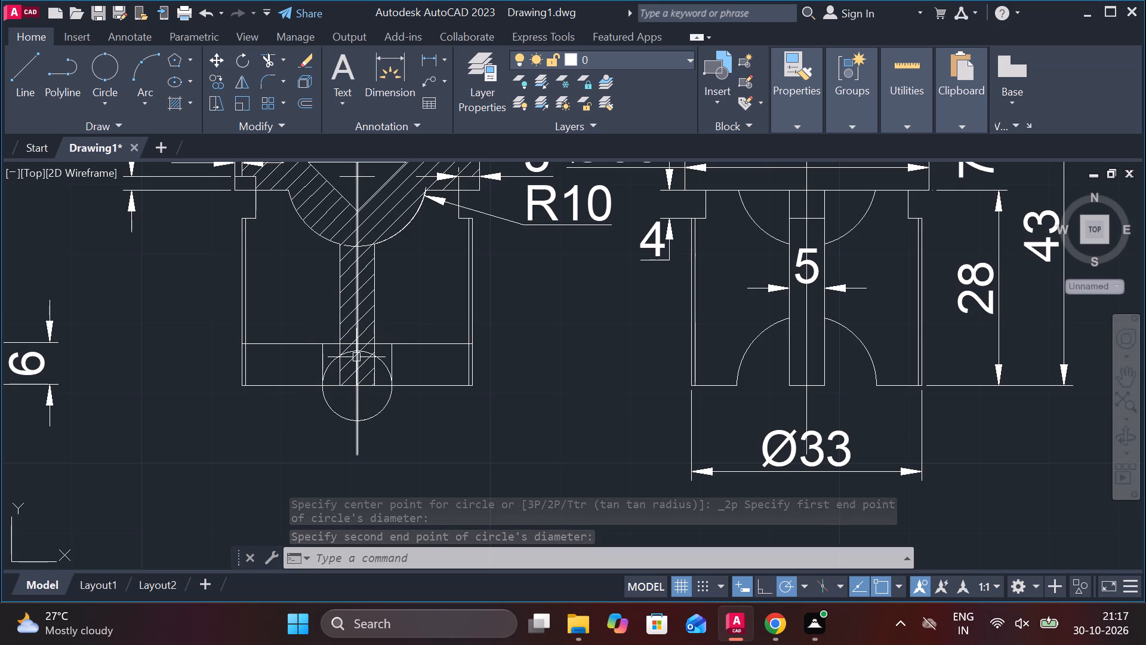
Move the circle straight up so its top quadrant meets the notch's upper horizontal line at the centreline.
scroll(372, 411, up, 2)
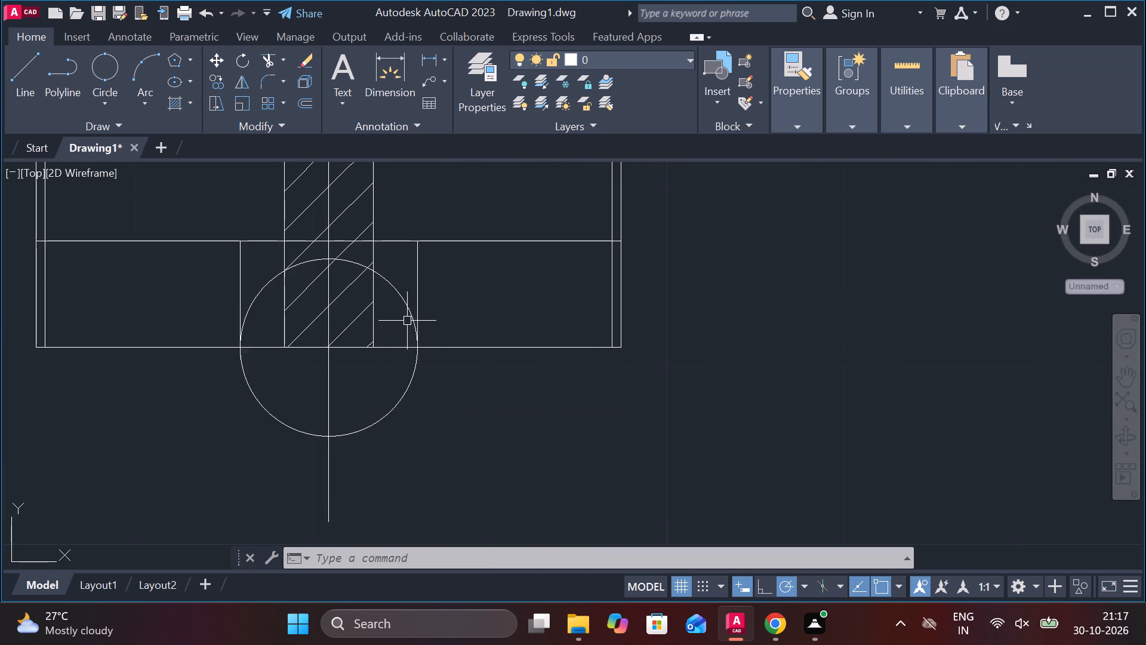
click(407, 321)
click(328, 262)
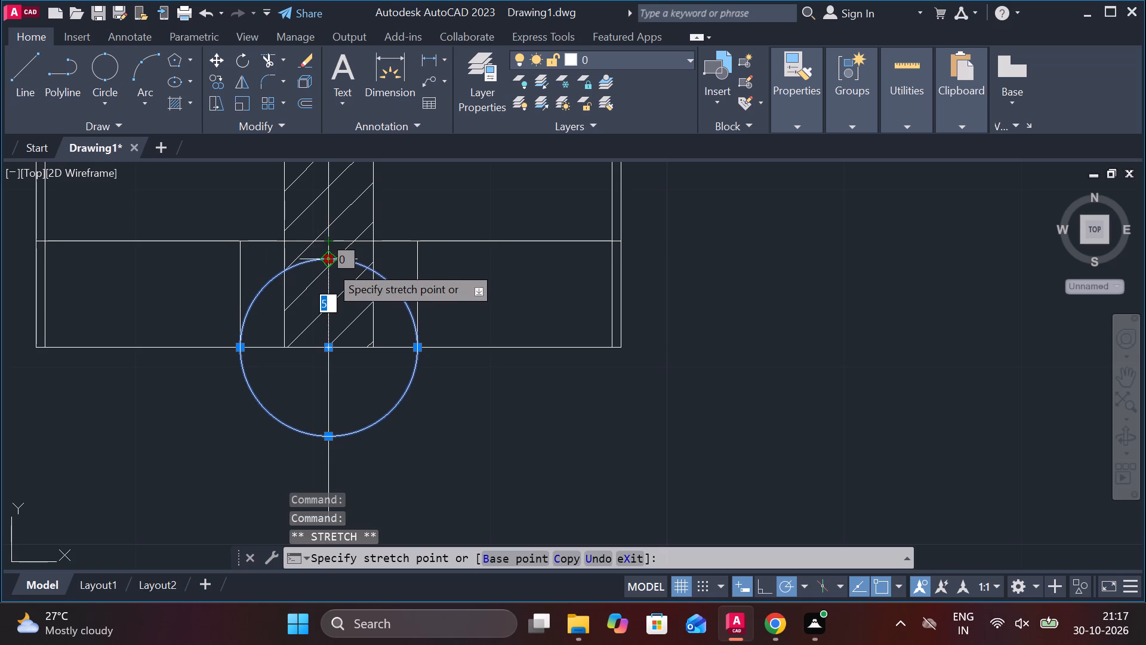
key(Escape)
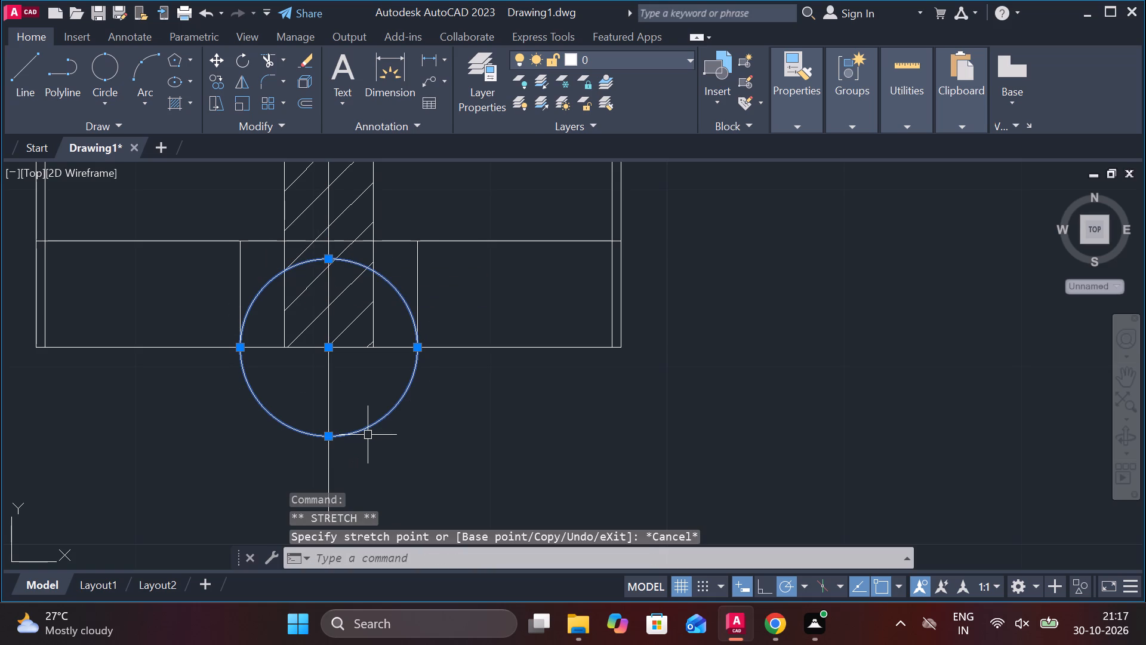
key(m)
key(Return)
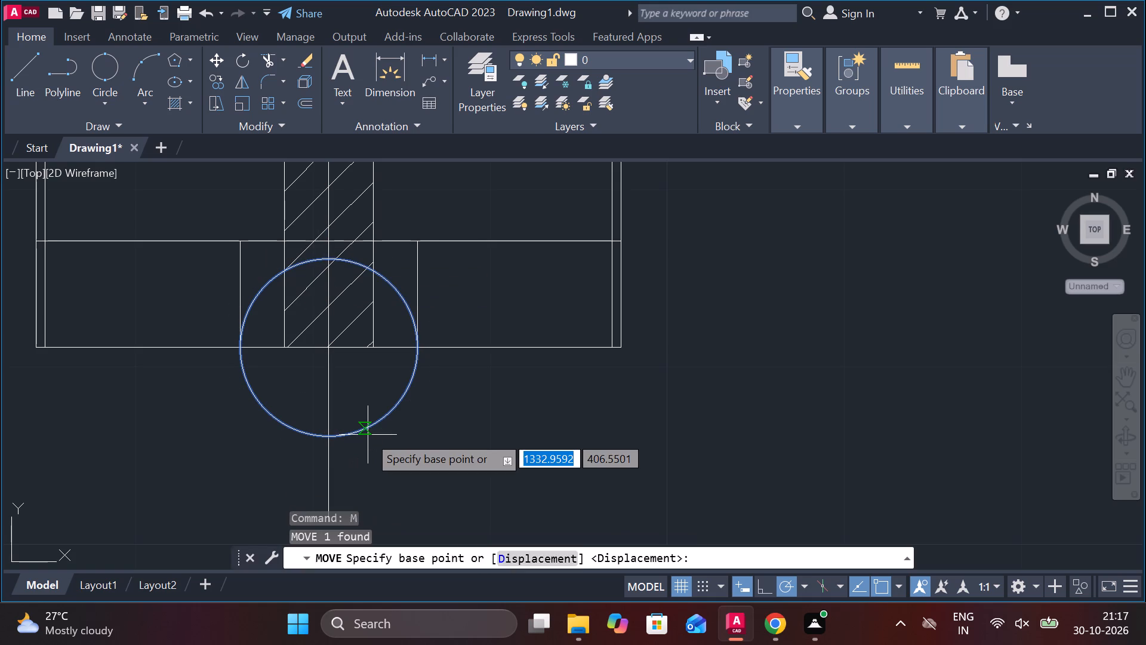
click(329, 263)
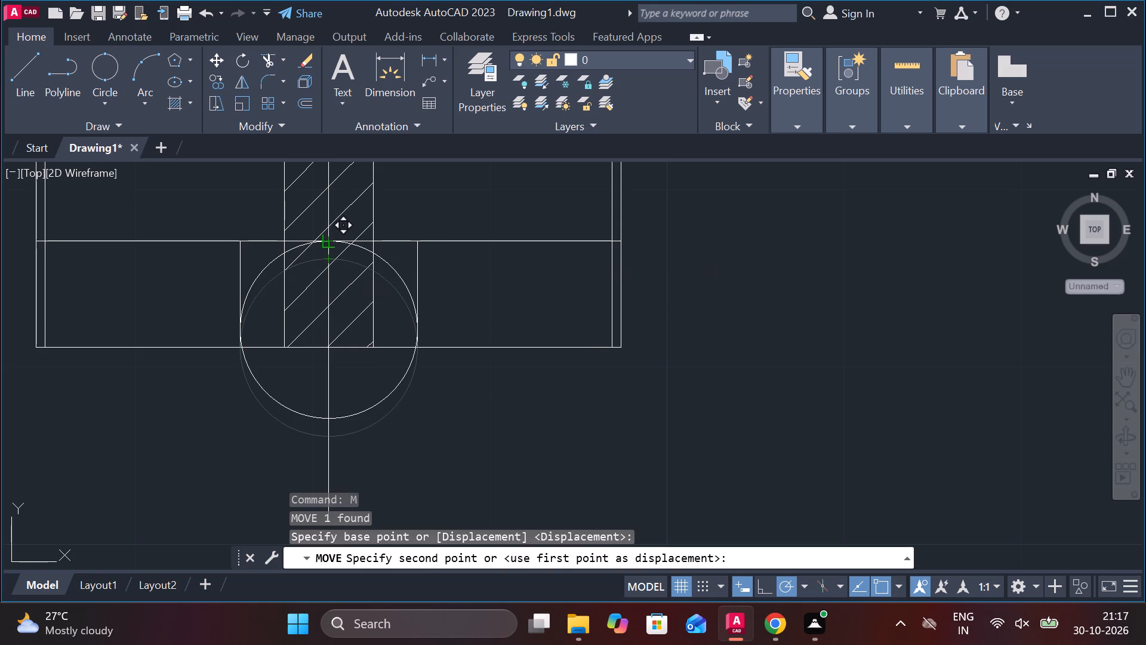
click(329, 245)
Trim away the portion of the circle that lies below the section view's bottom edge.
scroll(430, 343, up, 3)
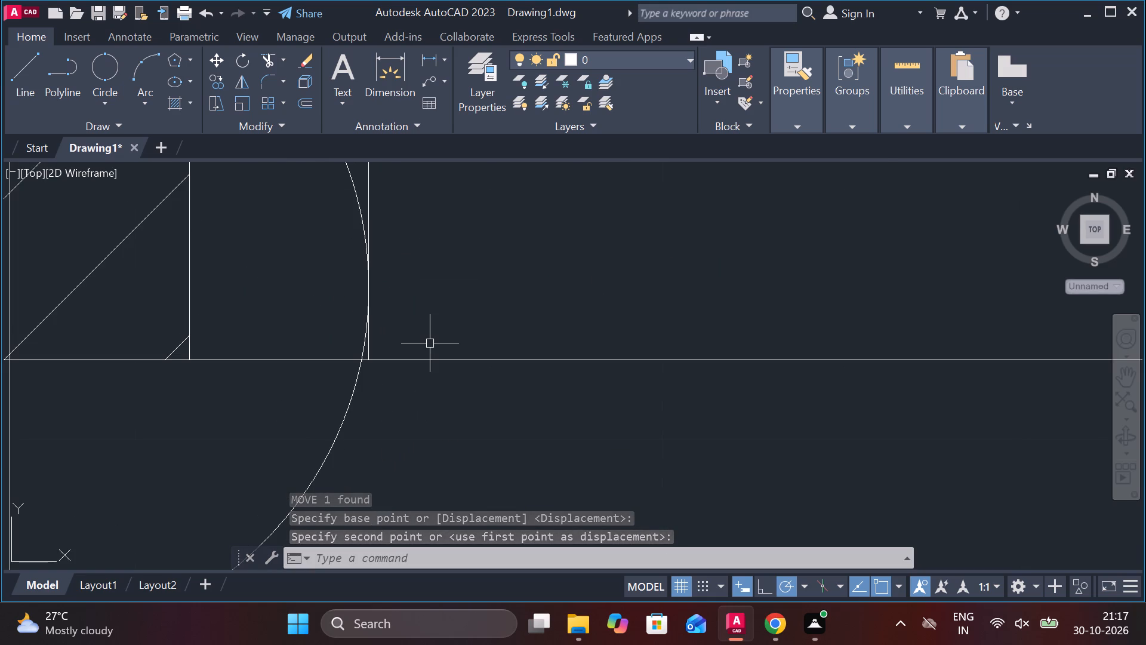
scroll(422, 329, down, 2)
scroll(190, 253, down, 1)
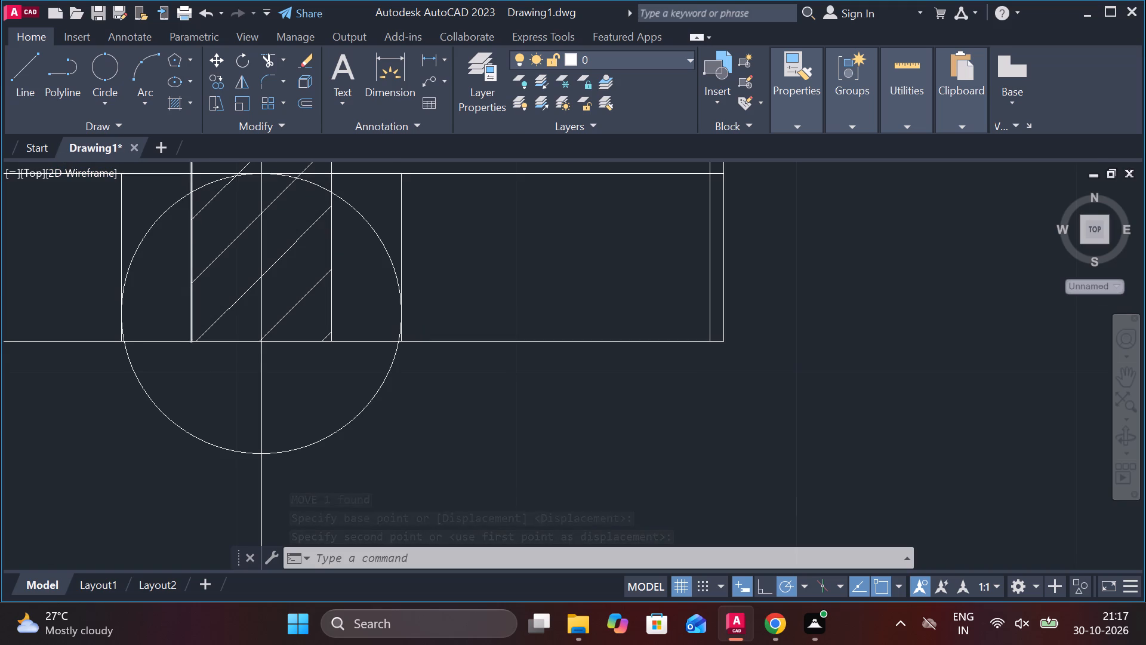
scroll(190, 253, down, 1)
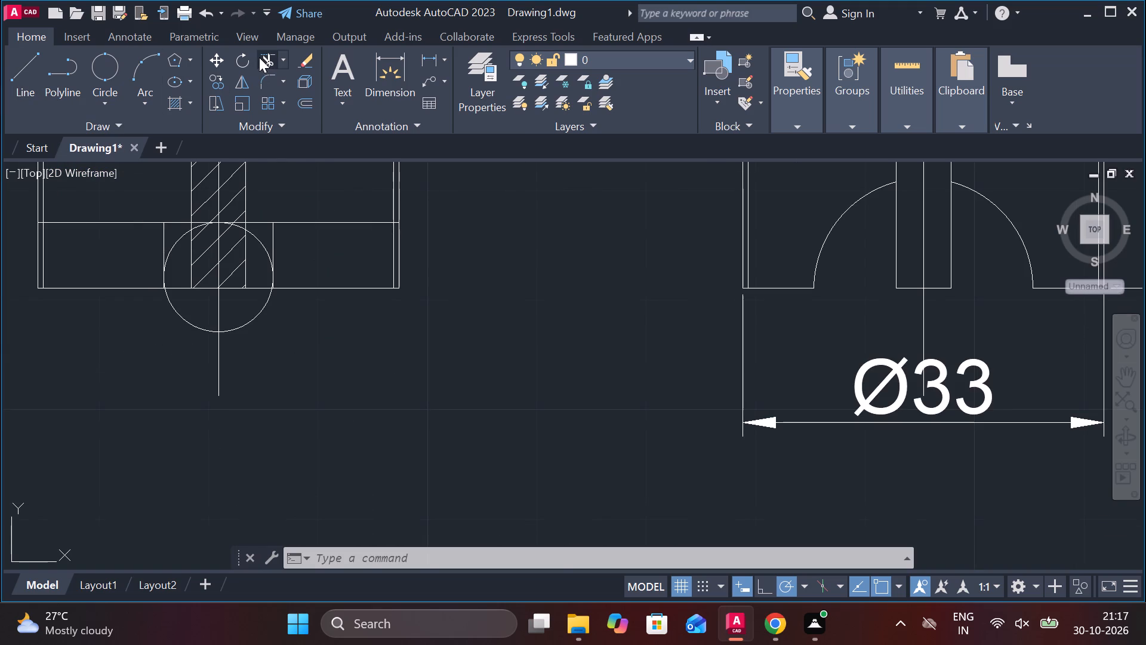
click(266, 57)
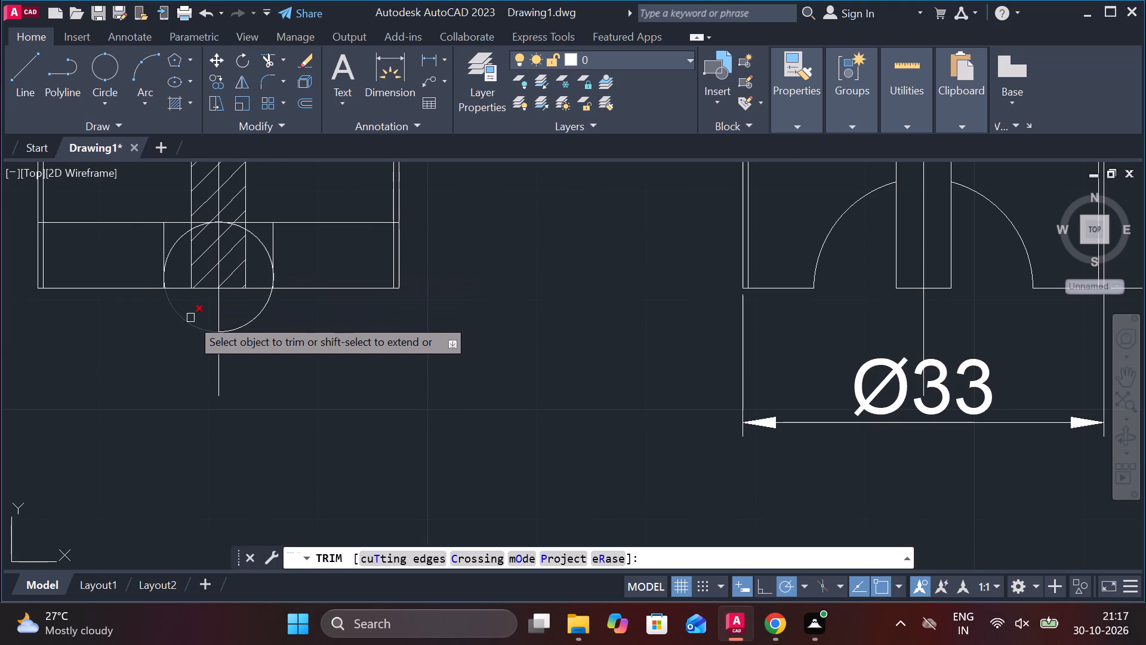
click(190, 318)
click(258, 314)
Trim the section view notch's vertical sides above the arc's widest points and the arc ends curving inward below them.
scroll(278, 244, up, 1)
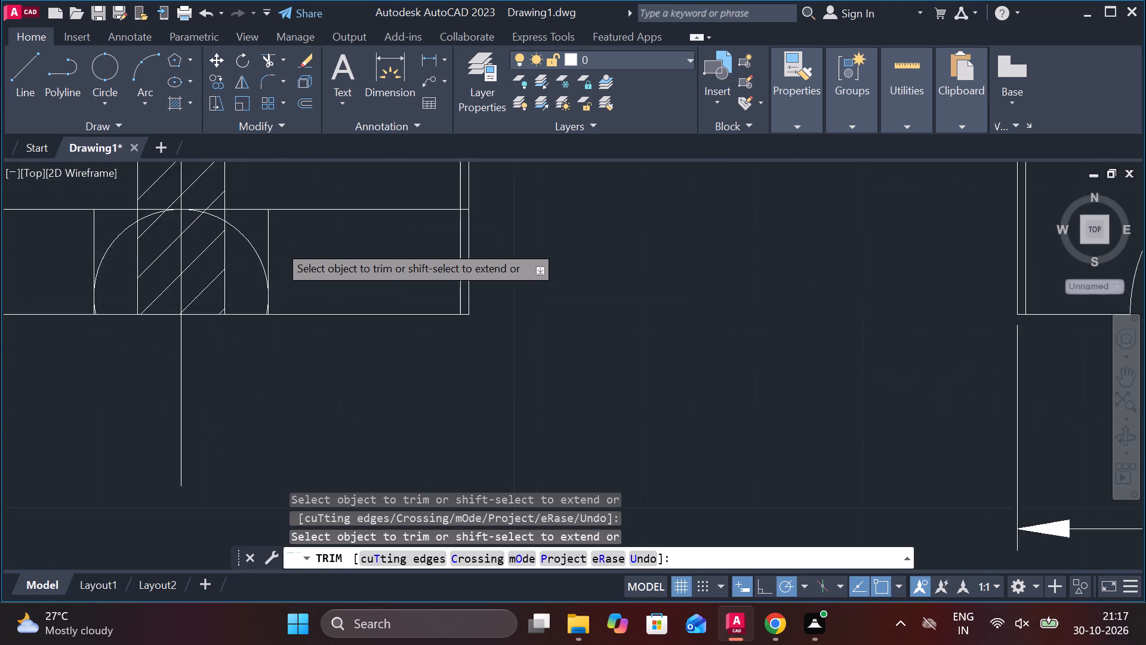
scroll(278, 244, up, 1)
click(261, 246)
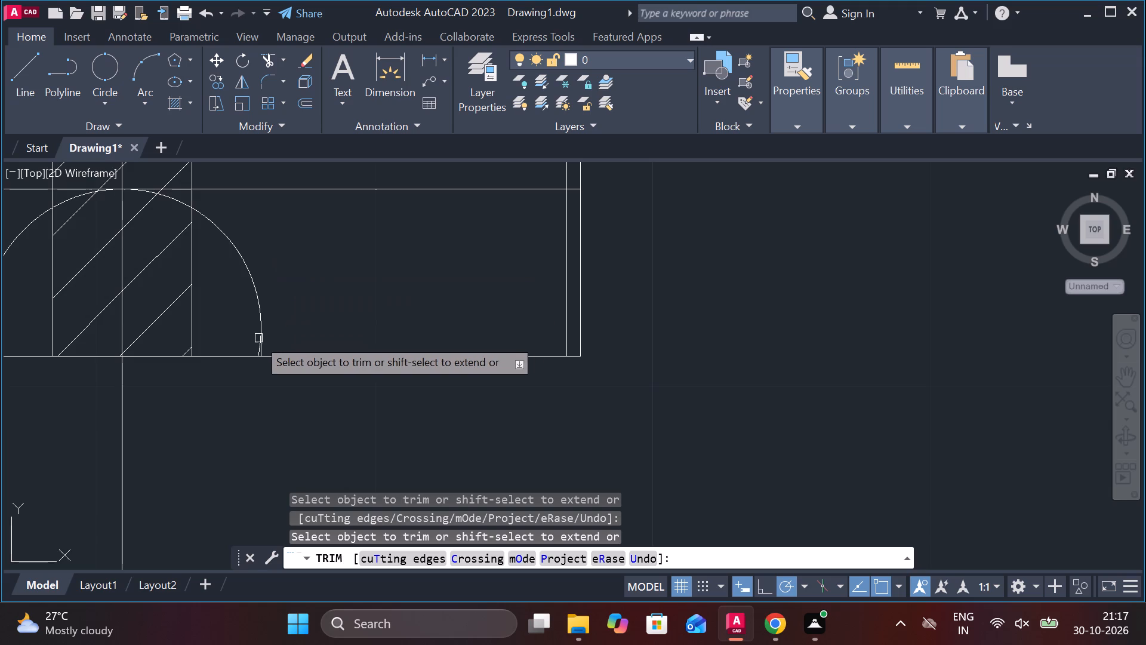
scroll(252, 337, up, 4)
click(278, 411)
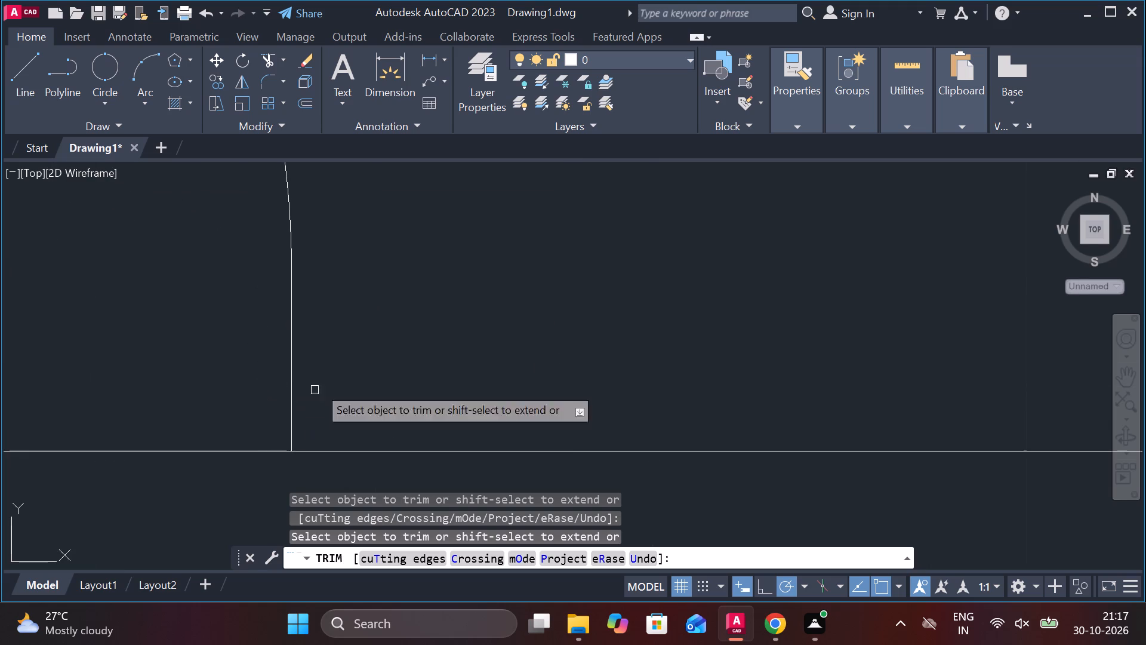
scroll(351, 317, down, 4)
scroll(101, 275, up, 1)
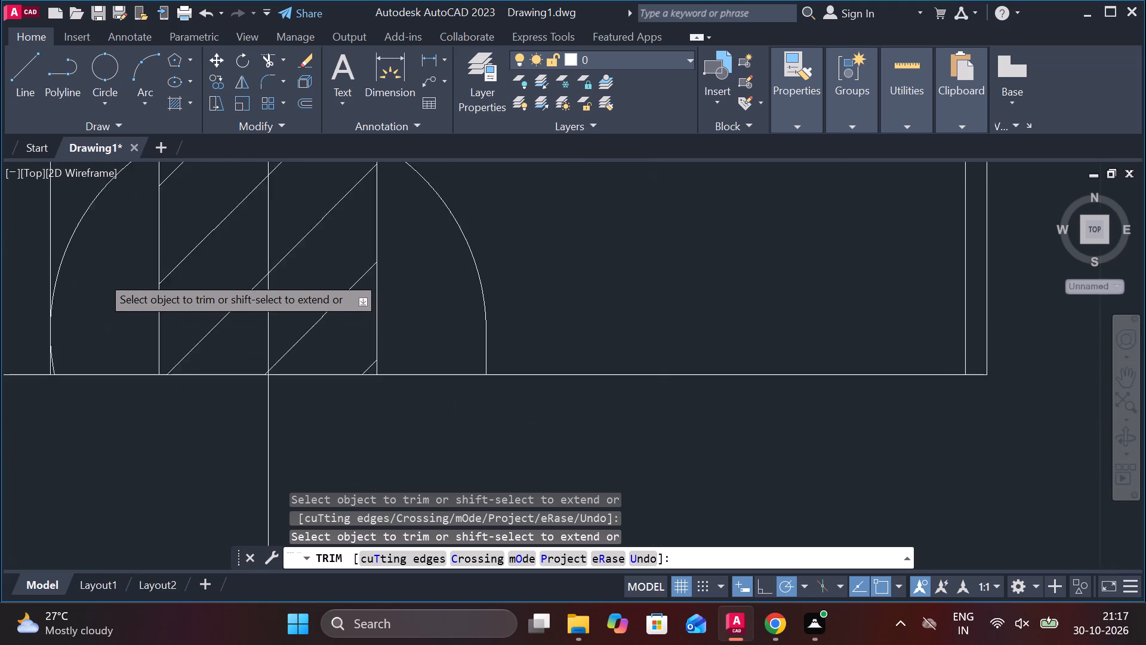
scroll(101, 275, up, 1)
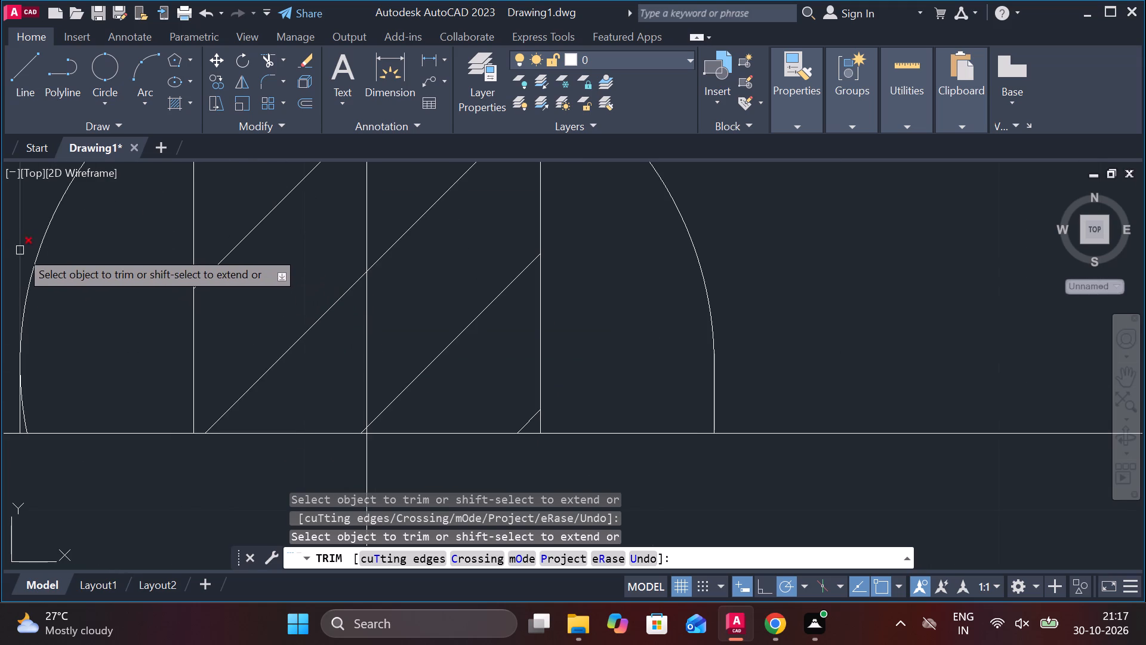
click(20, 250)
scroll(44, 388, up, 3)
scroll(49, 454, down, 3)
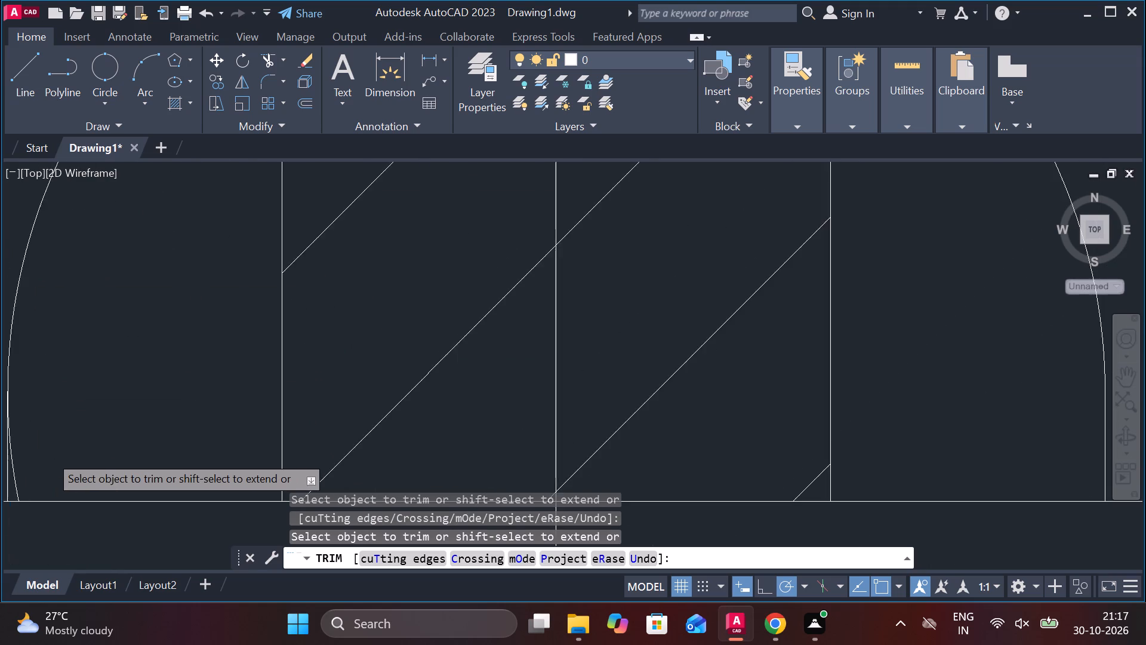
click(30, 471)
scroll(144, 364, down, 3)
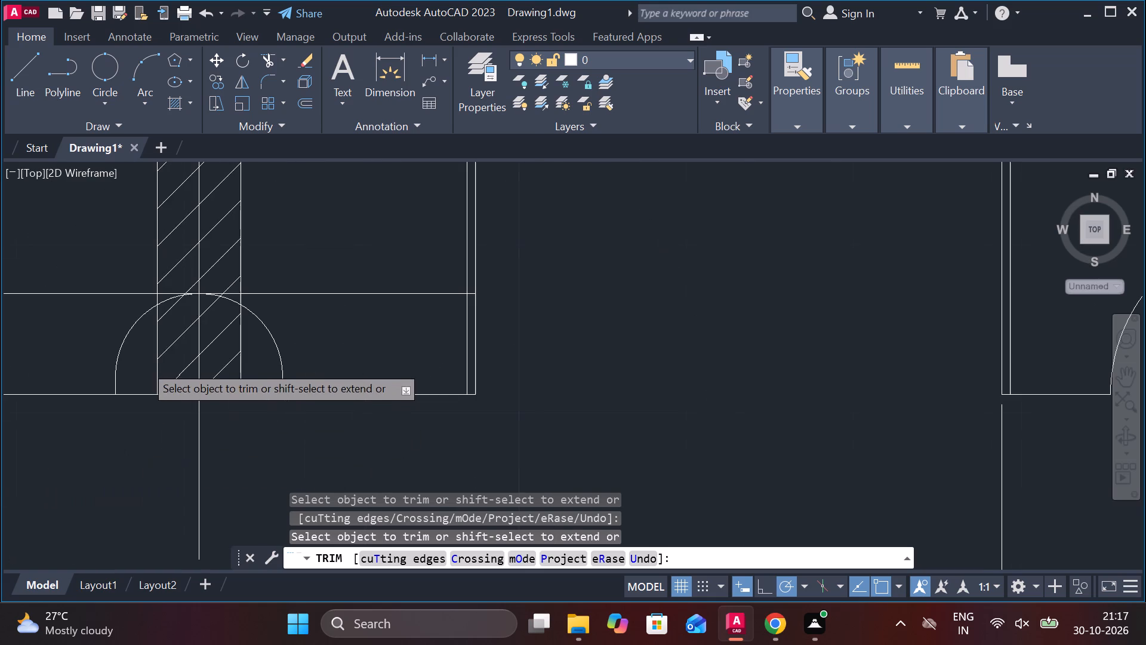
Trim away the horizontal line through the top of the section view's notch, on both sides of the arc and across the hatched web.
click(310, 293)
click(276, 293)
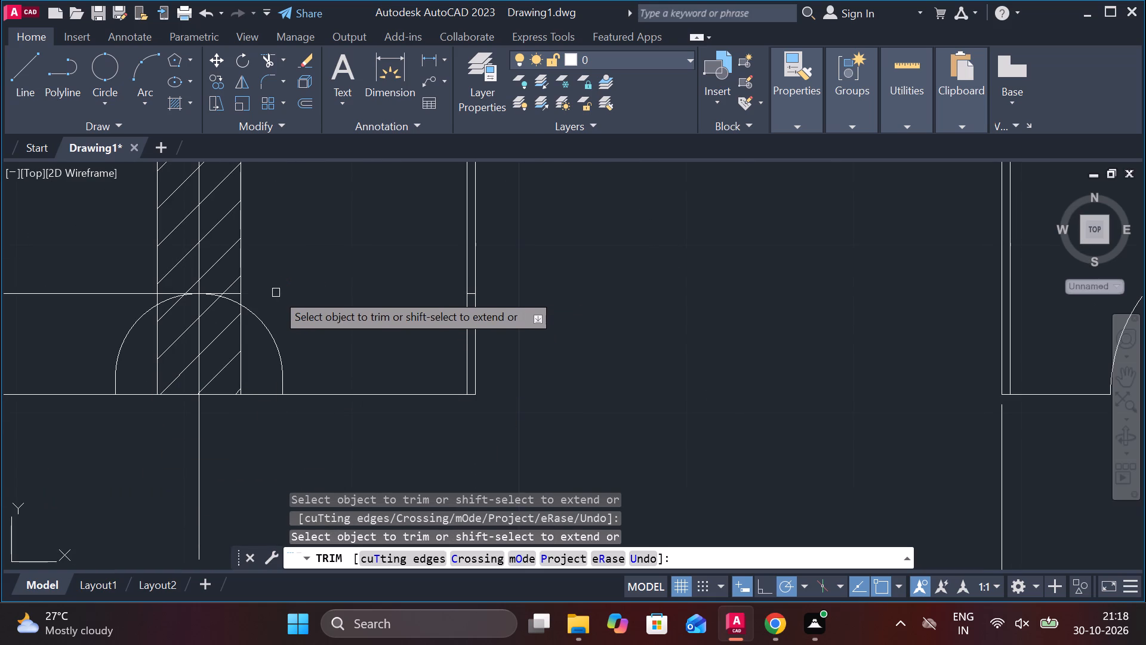
click(233, 290)
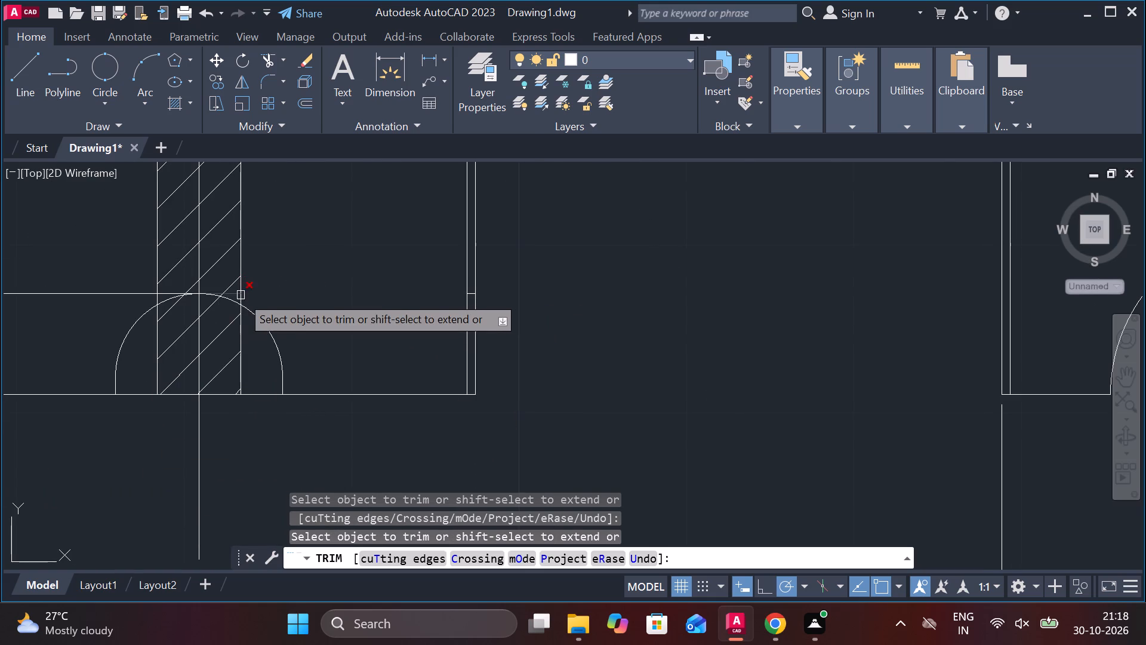
scroll(241, 295, up, 2)
click(226, 287)
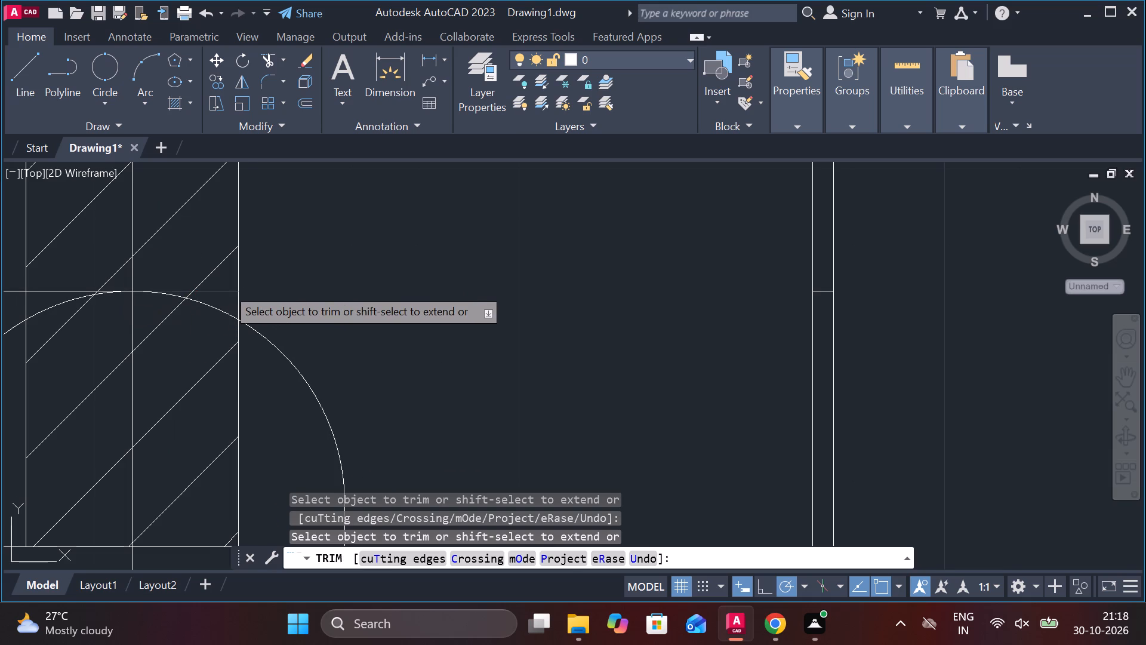
click(53, 290)
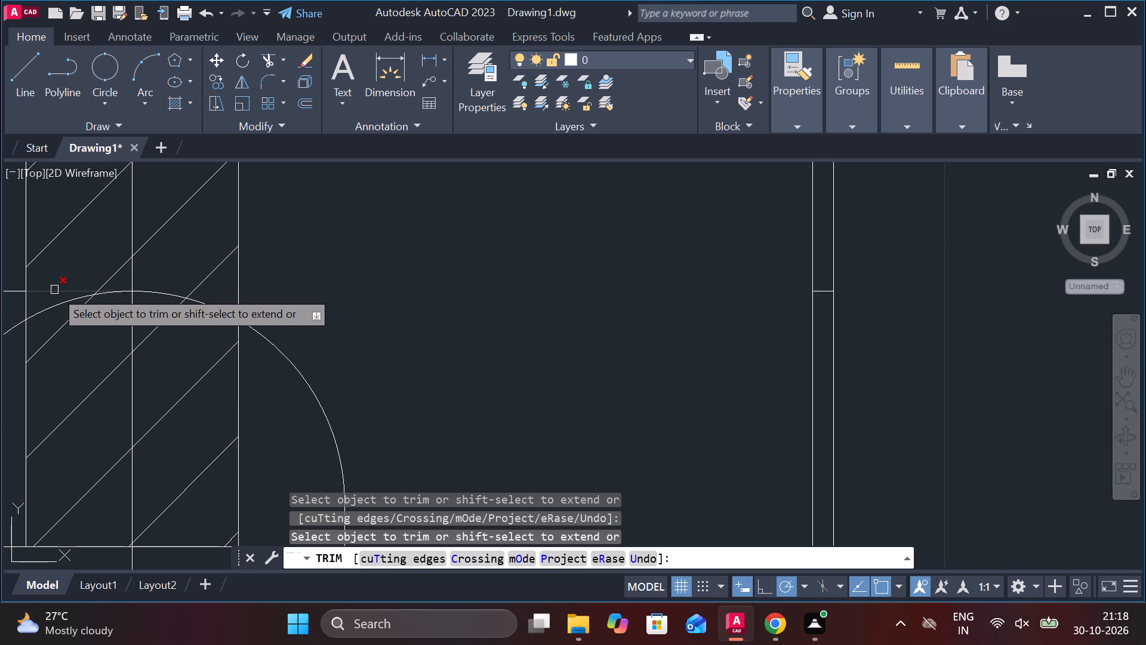
scroll(54, 290, down, 5)
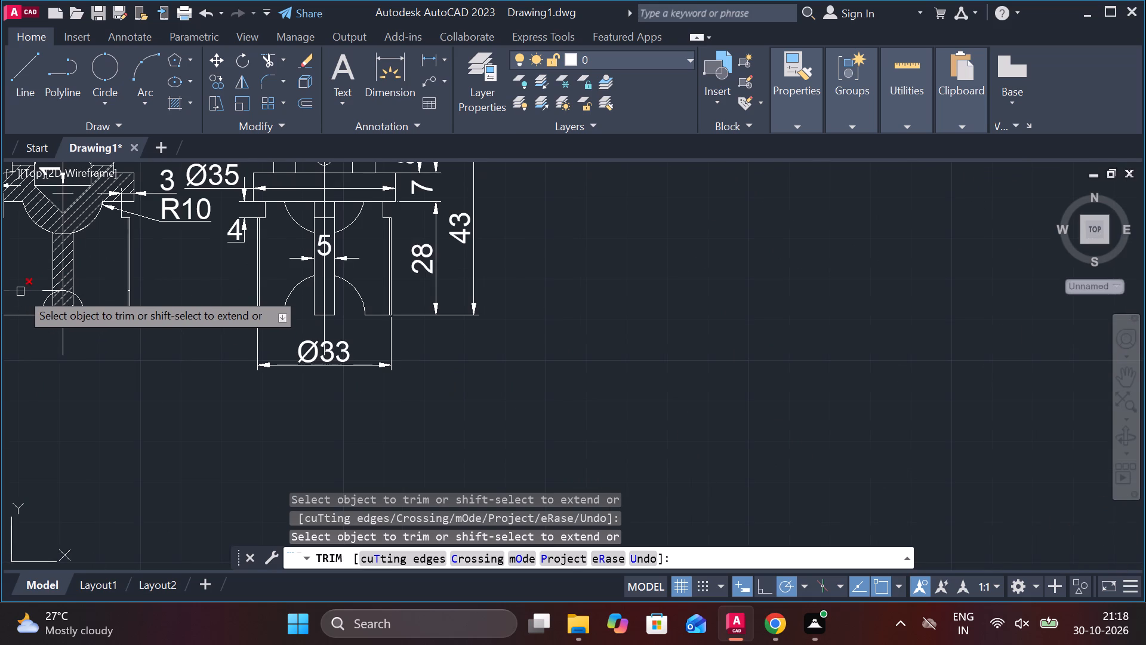
click(20, 291)
scroll(26, 291, up, 3)
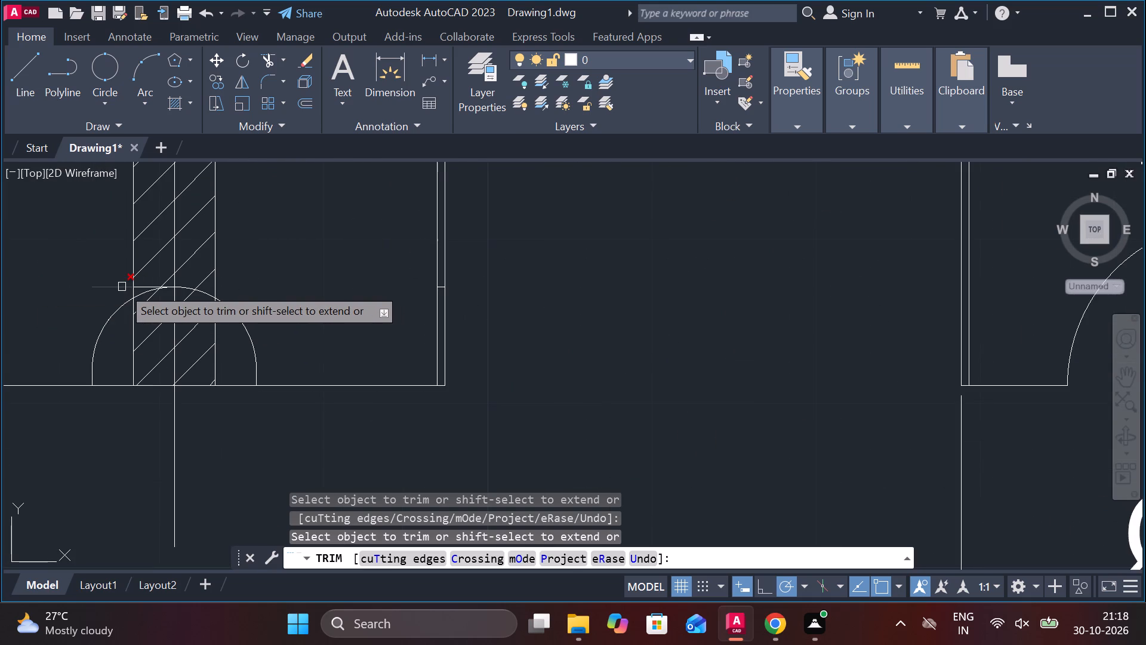
click(122, 287)
click(138, 287)
Trim the hatching out of the section view's notch below the arc.
scroll(249, 264, down, 3)
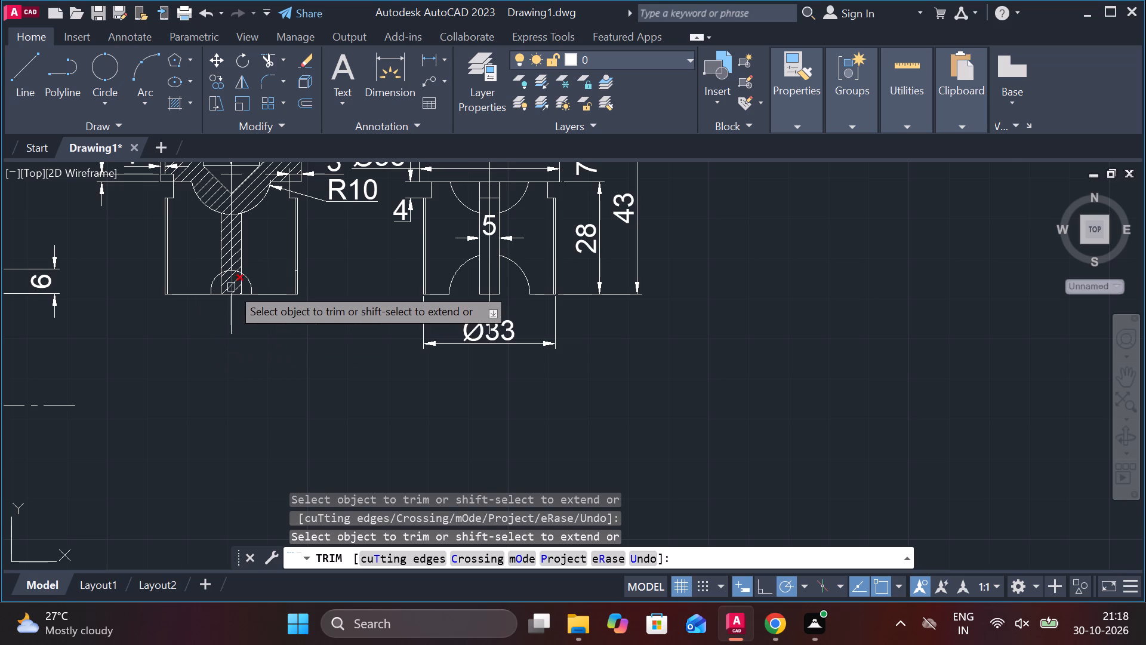
scroll(231, 287, up, 3)
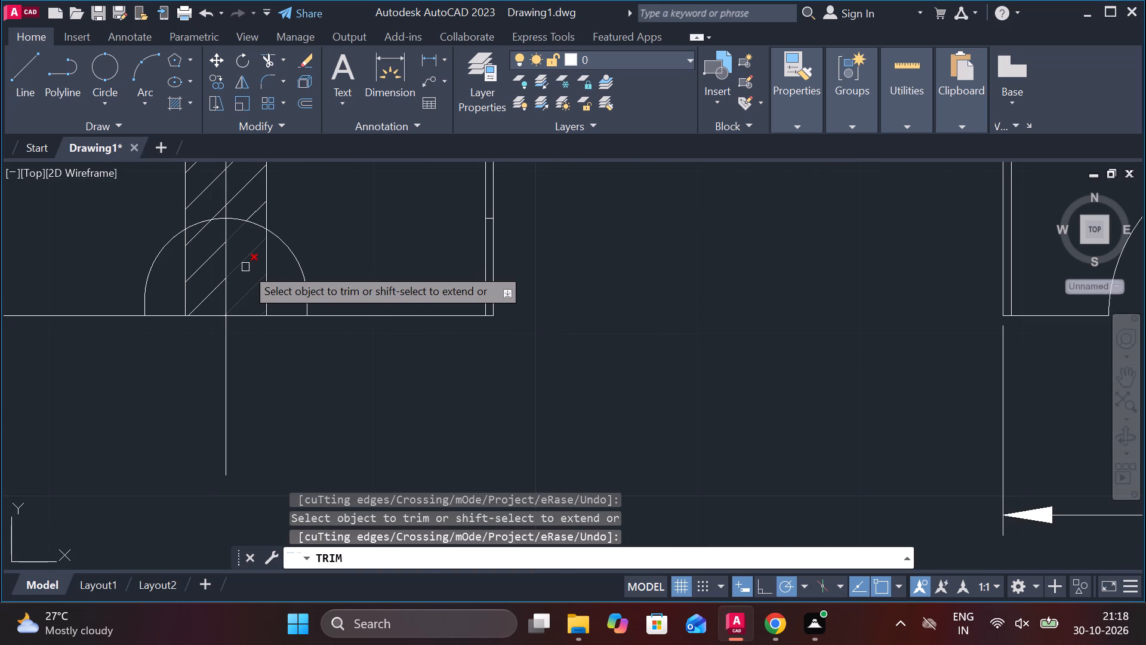
click(245, 267)
click(205, 260)
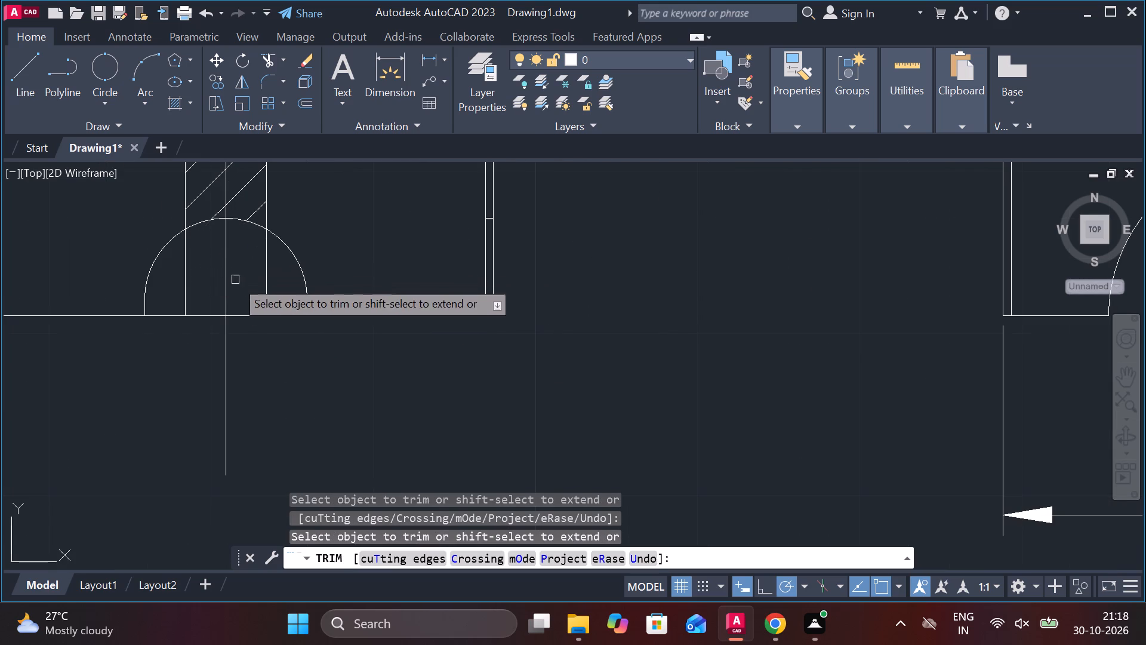
scroll(290, 266, down, 2)
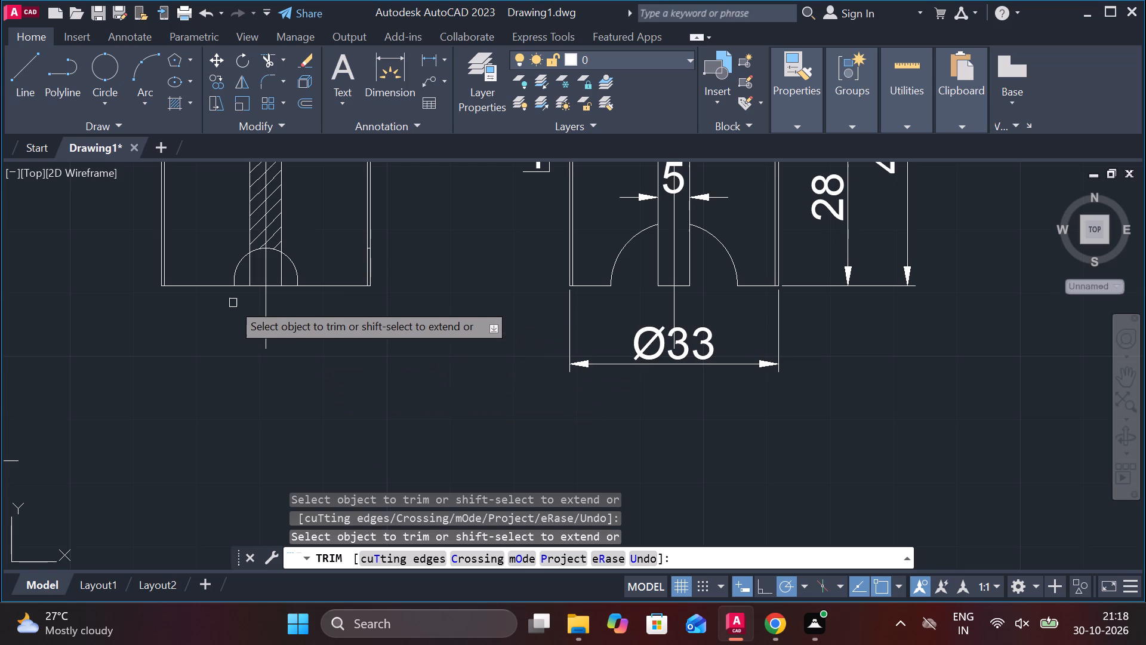
Trim the section view's bottom edge between each notch side and the central web.
scroll(227, 289, up, 2)
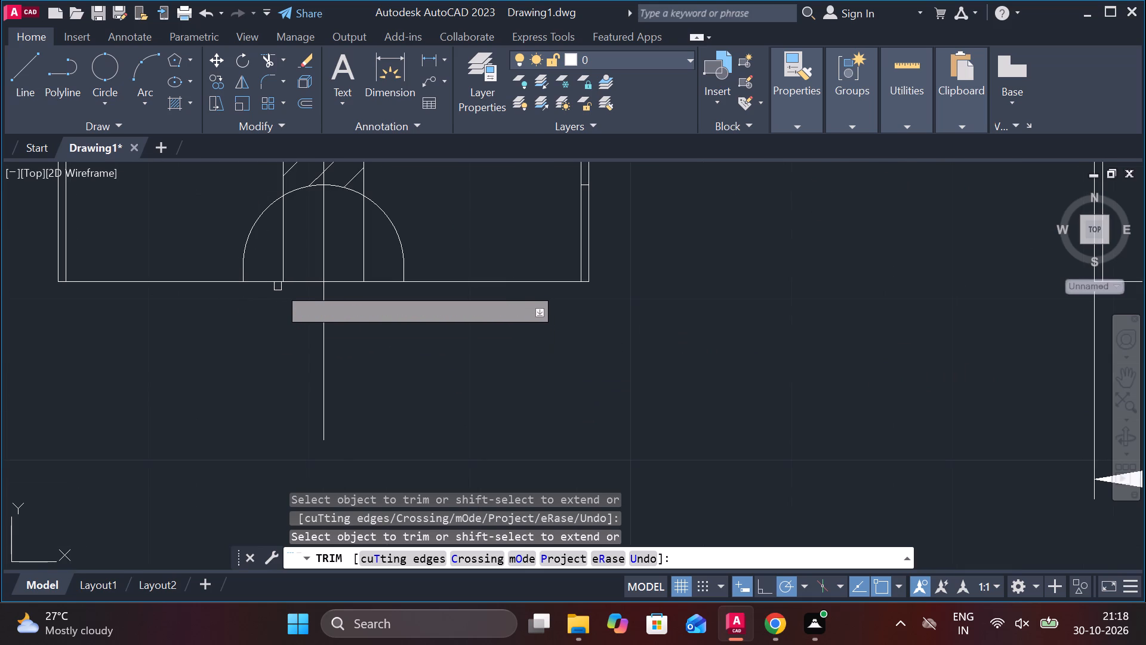
click(266, 274)
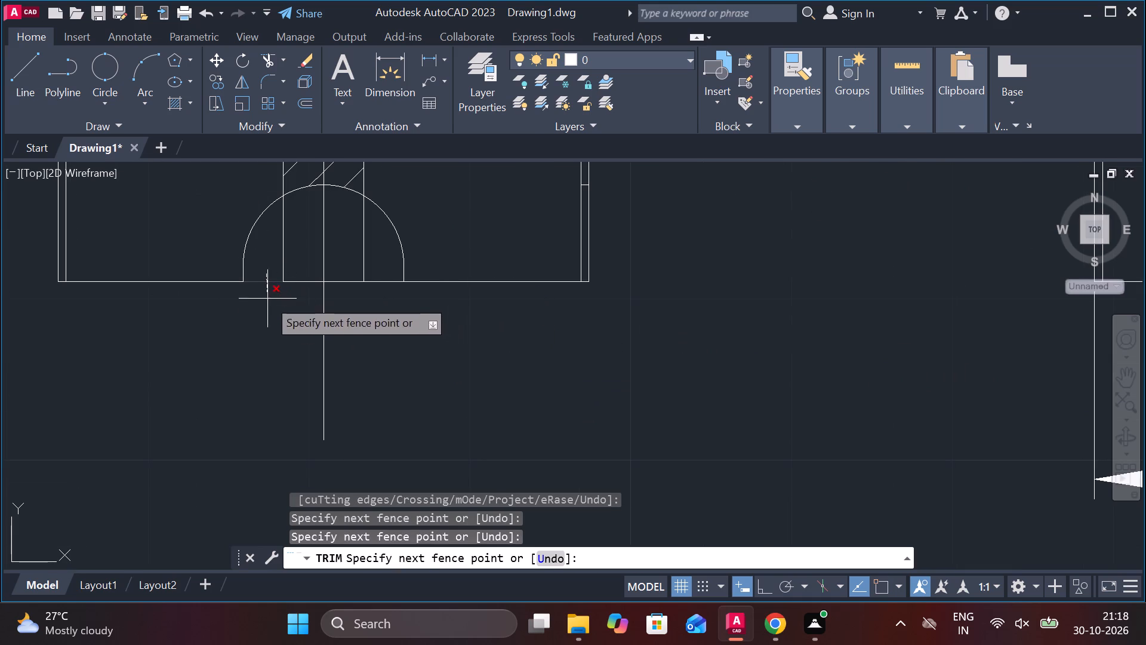
click(267, 299)
click(383, 279)
scroll(442, 389, down, 2)
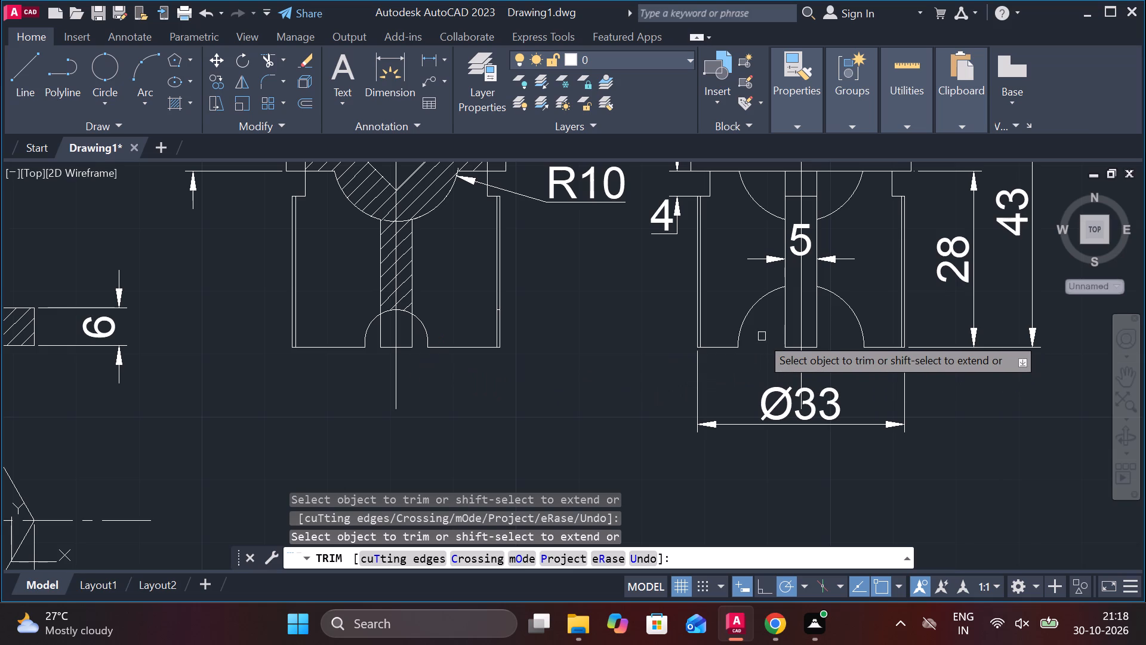
Trim away both large lower arcs beside the central web in the Ø33 outside view, plus the bottom edge's left segment.
scroll(758, 377, down, 1)
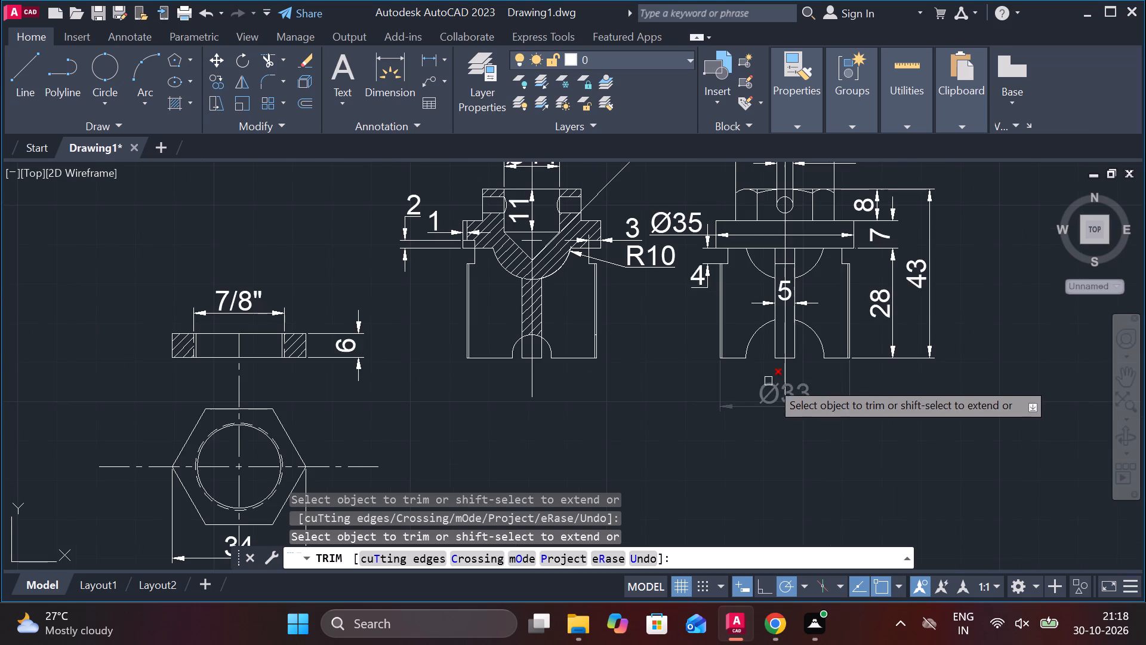
click(754, 342)
click(822, 337)
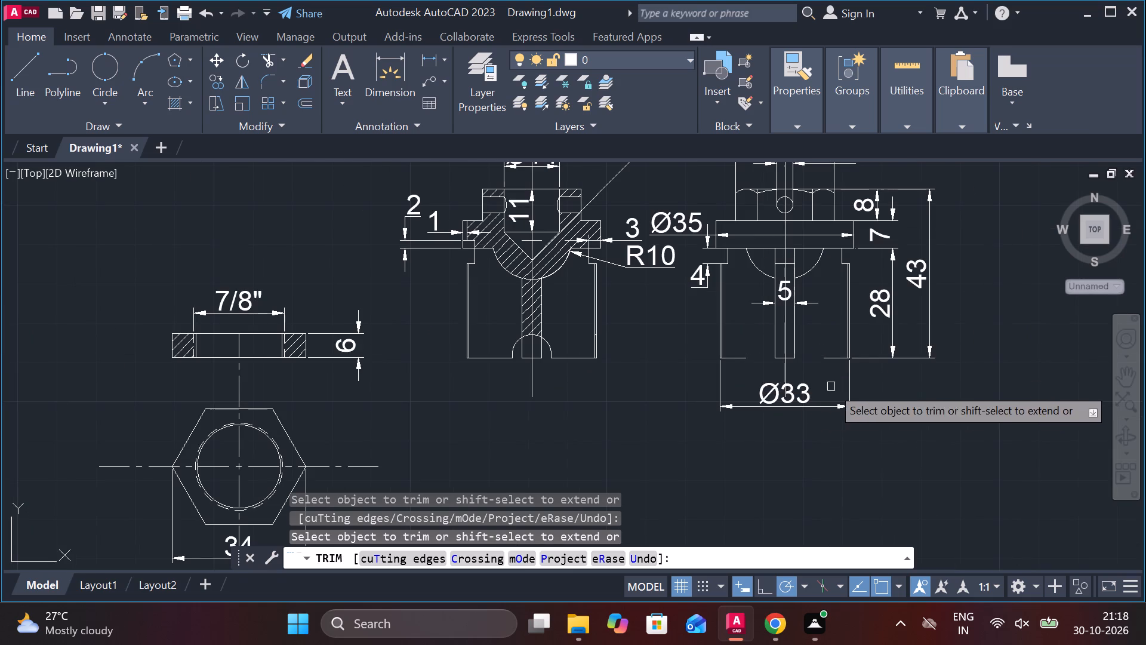
click(737, 355)
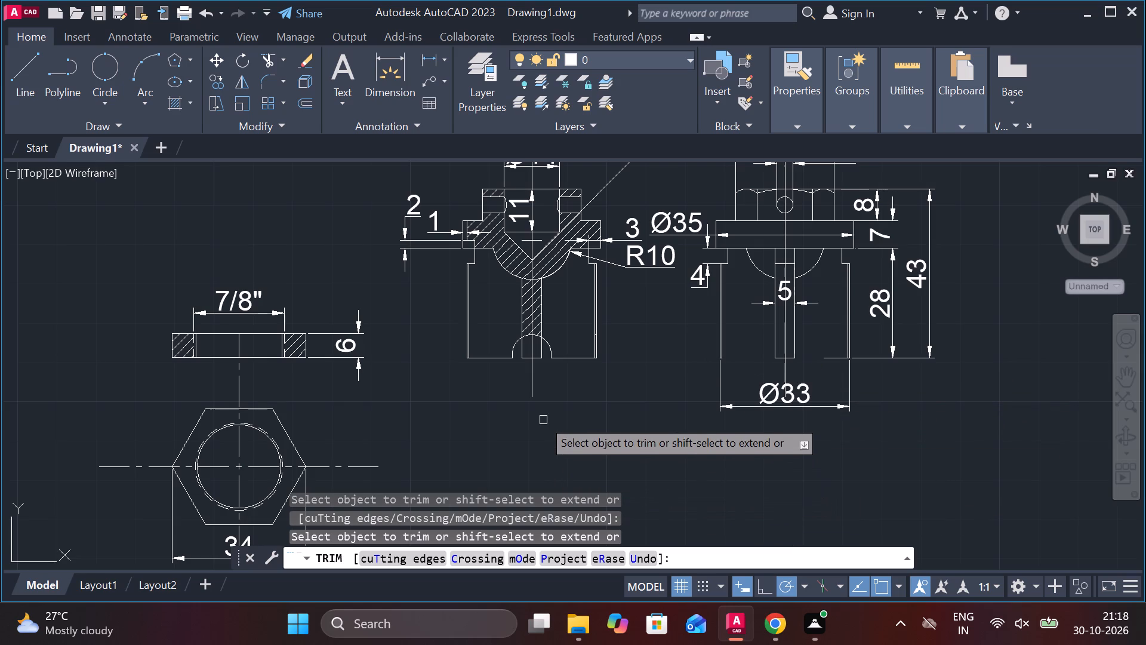
key(Escape)
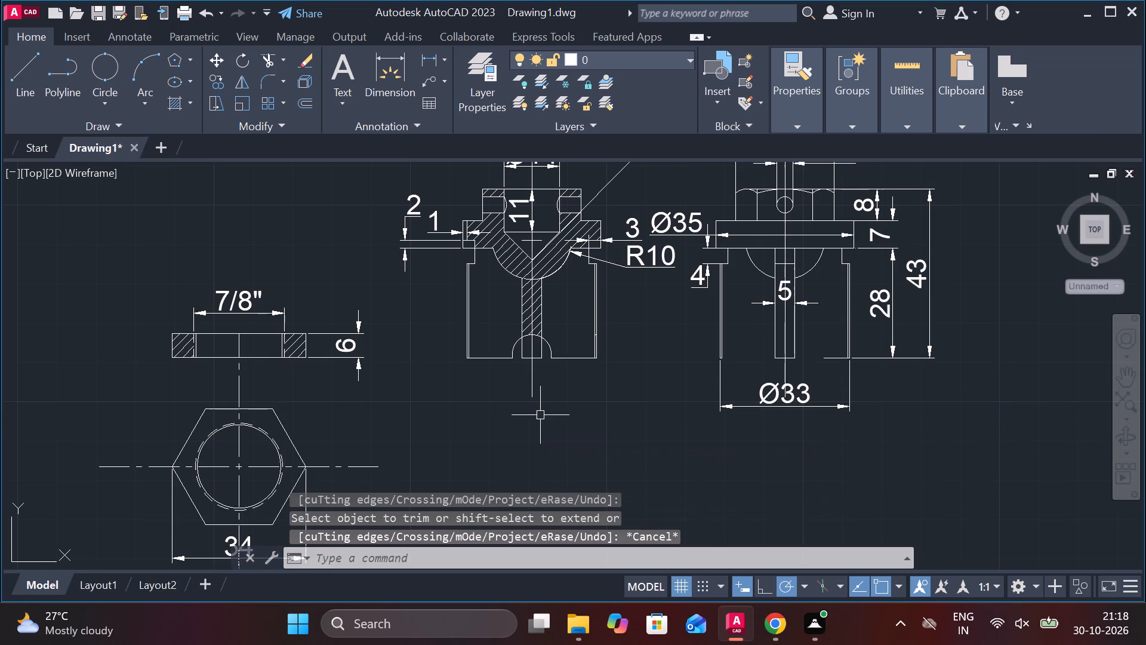
Stretch the inner end of the outside view's remaining bottom edge segment to the body's lower left corner.
click(840, 359)
click(827, 359)
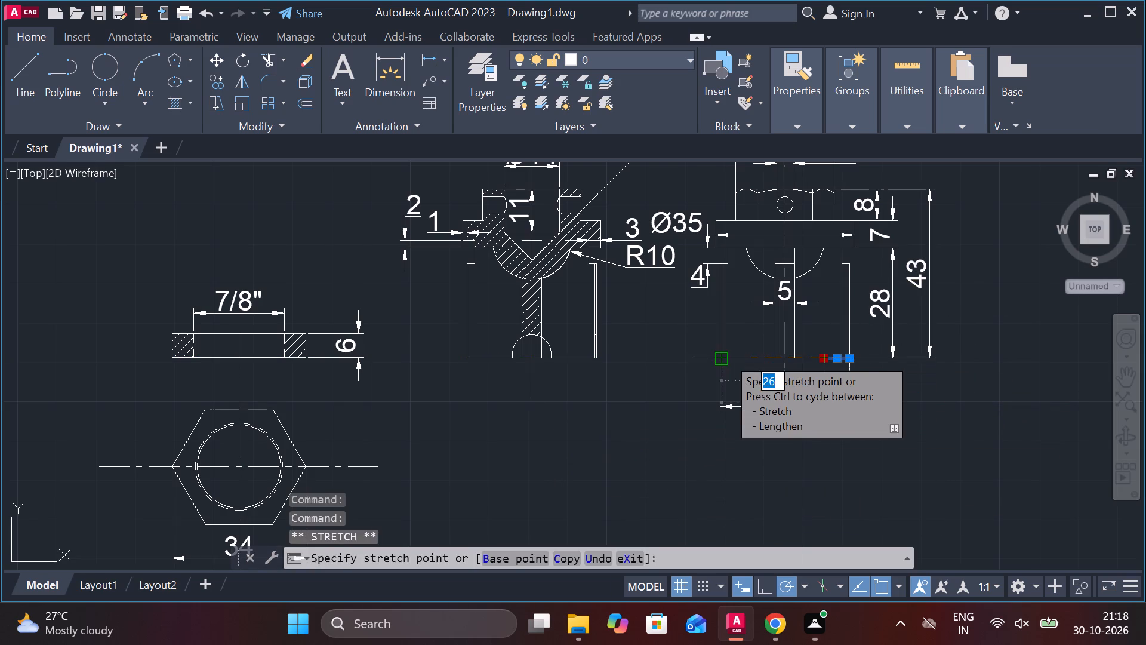
scroll(727, 357, up, 4)
click(688, 360)
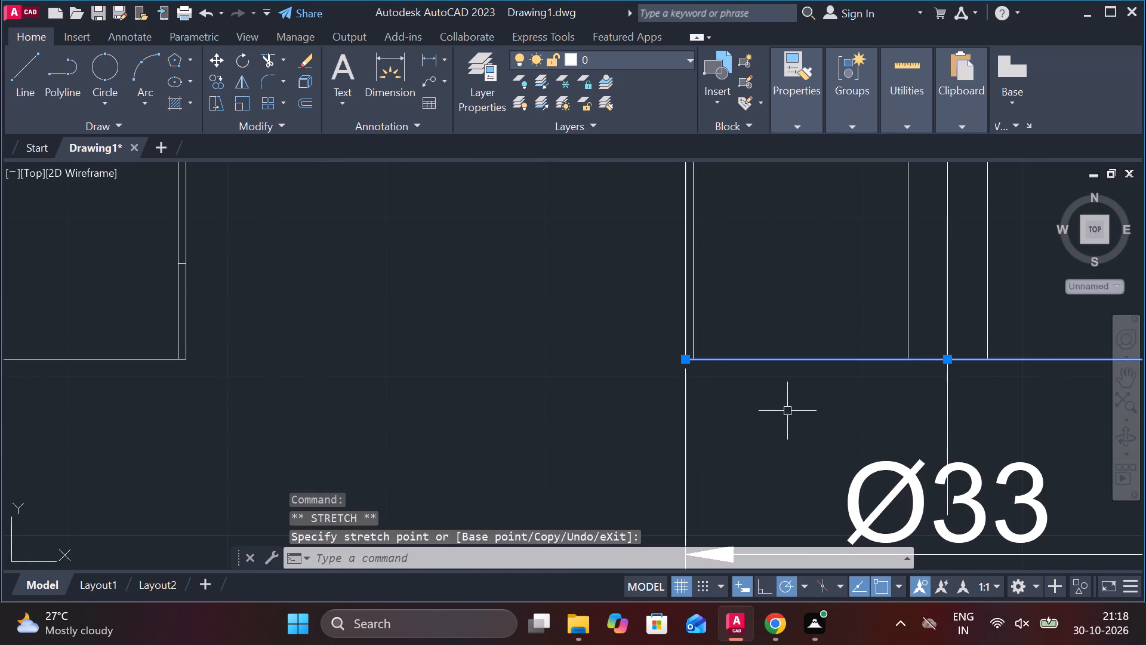
key(Escape)
Copy the section view's notch arc from the bottom edge's centreline point to the matching point in the Ø33 outside view.
scroll(655, 454, down, 1)
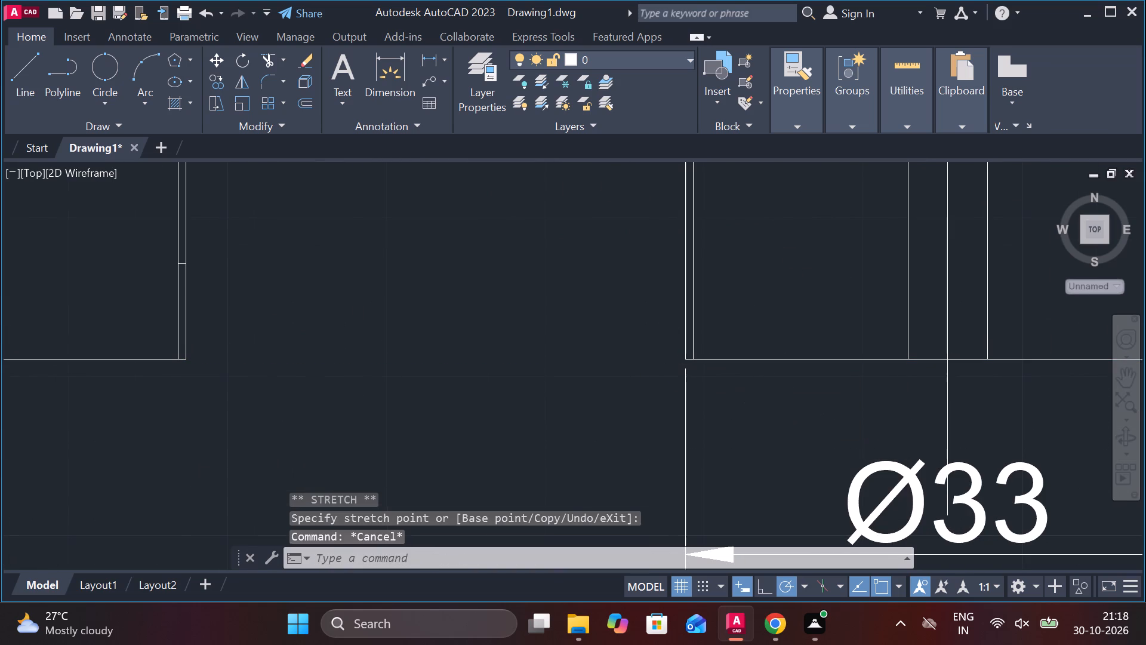
scroll(655, 454, down, 2)
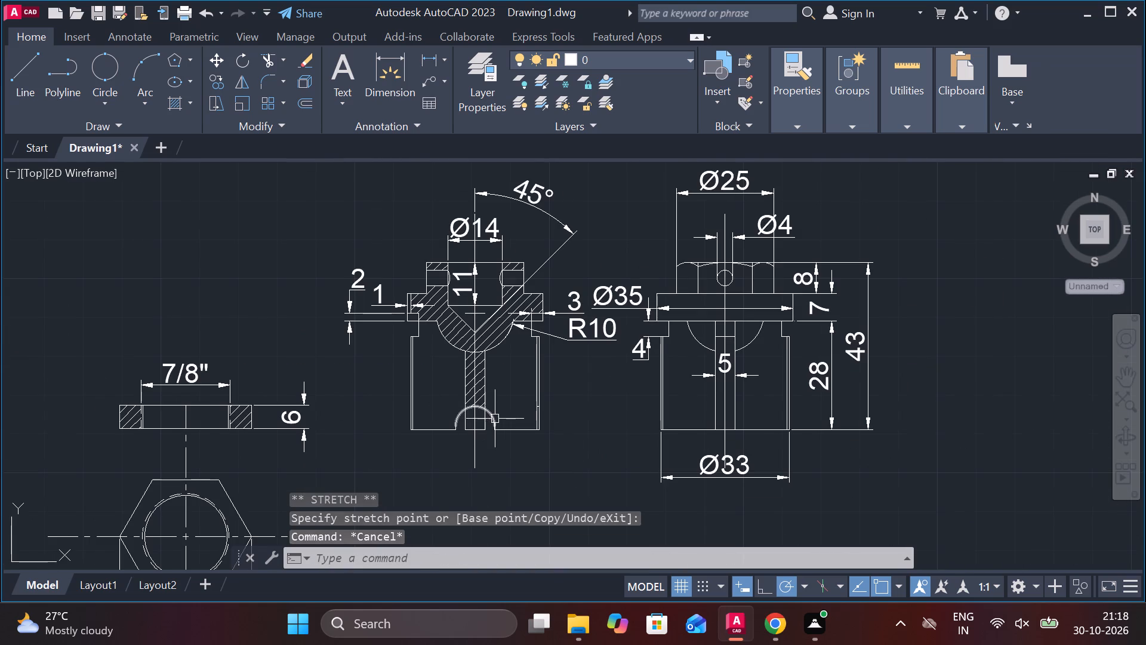
click(495, 419)
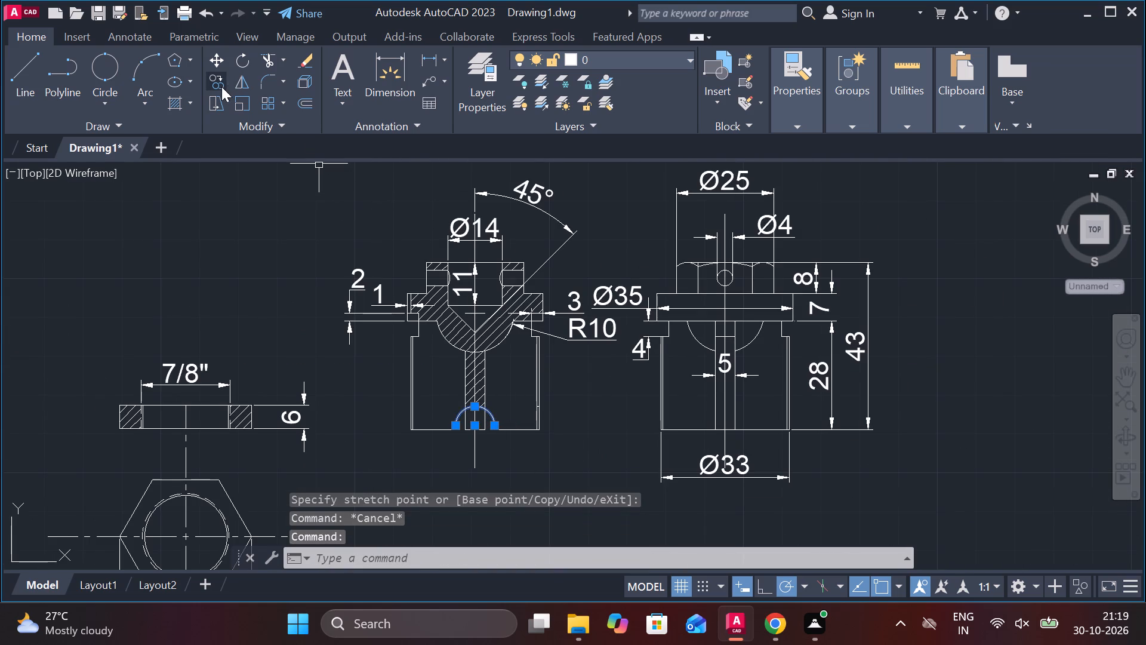
click(221, 87)
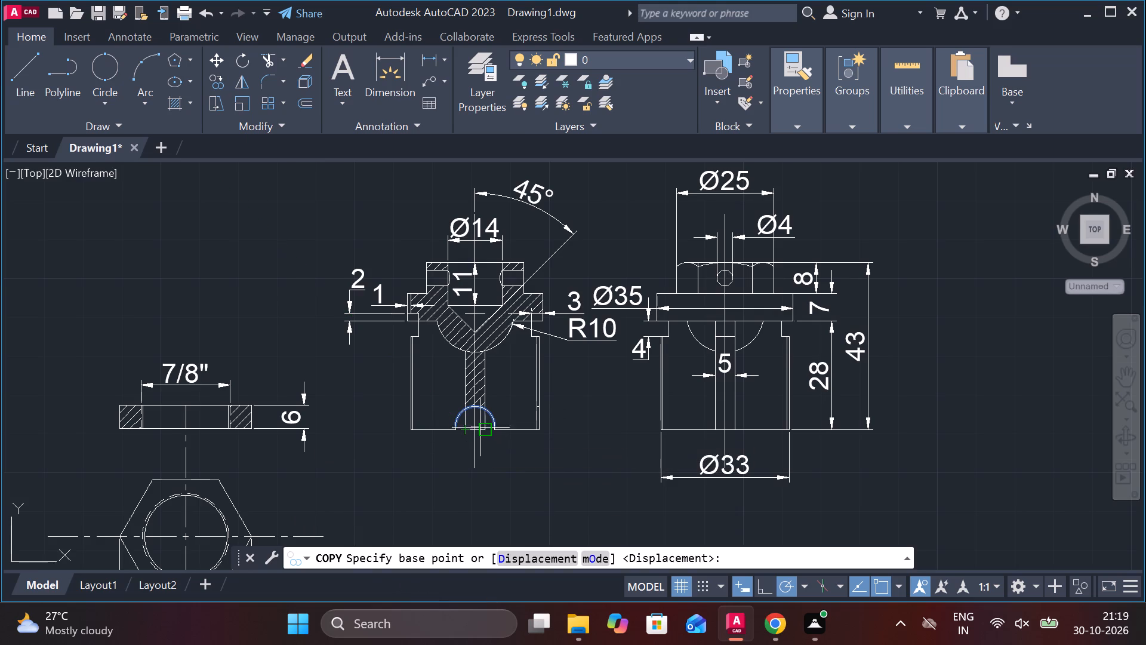
scroll(464, 428, up, 3)
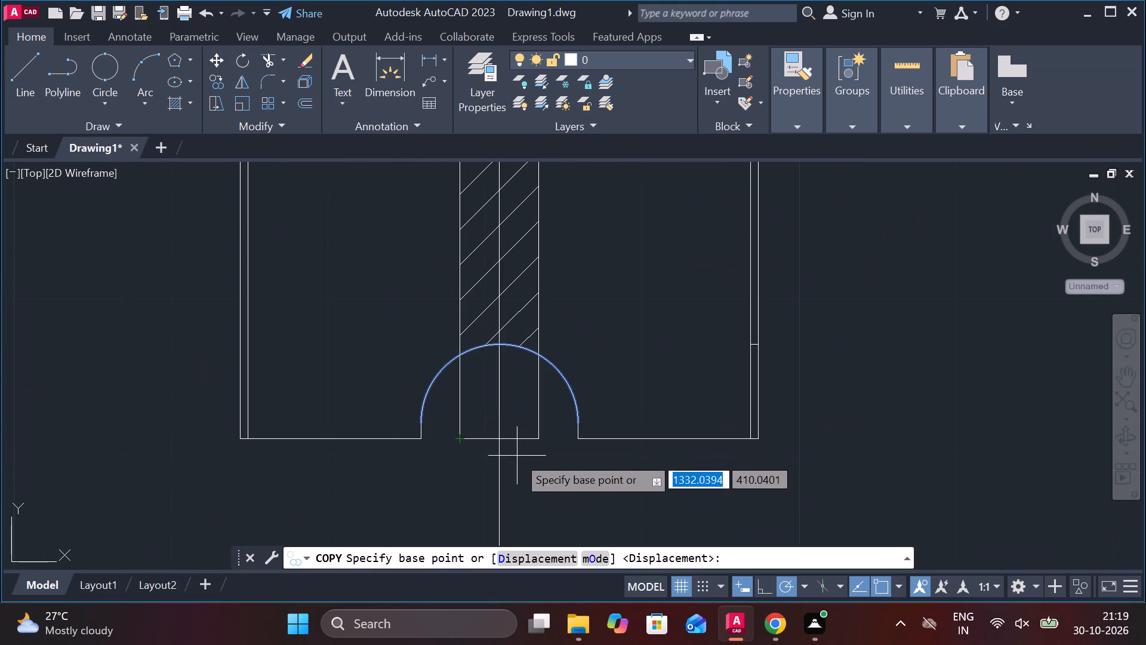
click(503, 436)
scroll(829, 414, down, 2)
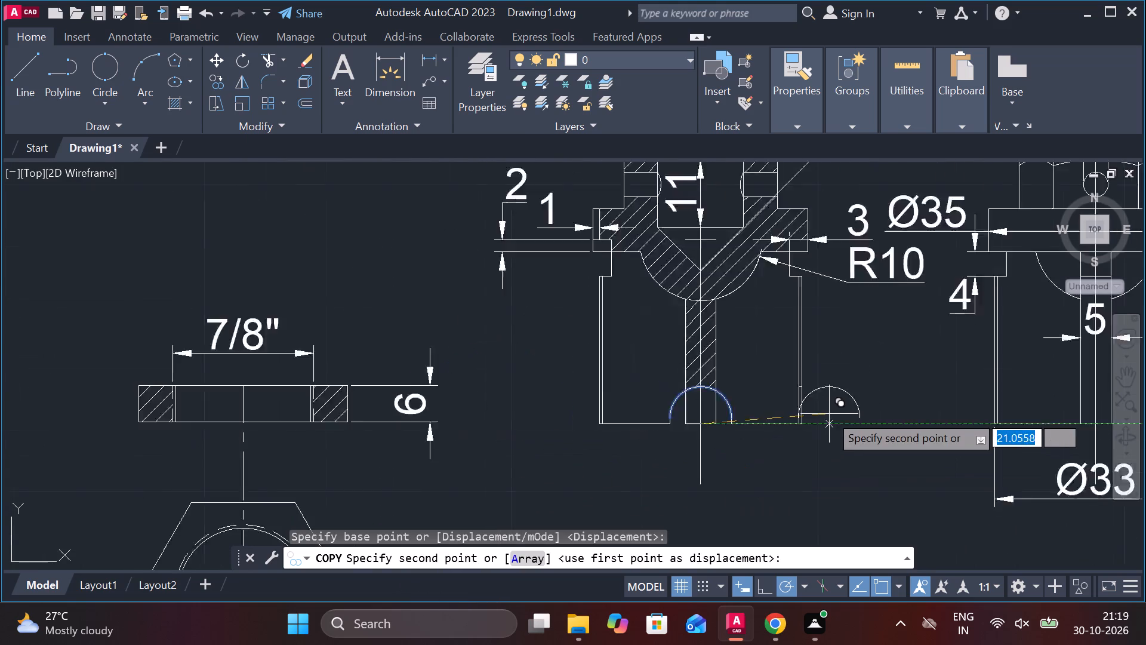
scroll(829, 414, down, 1)
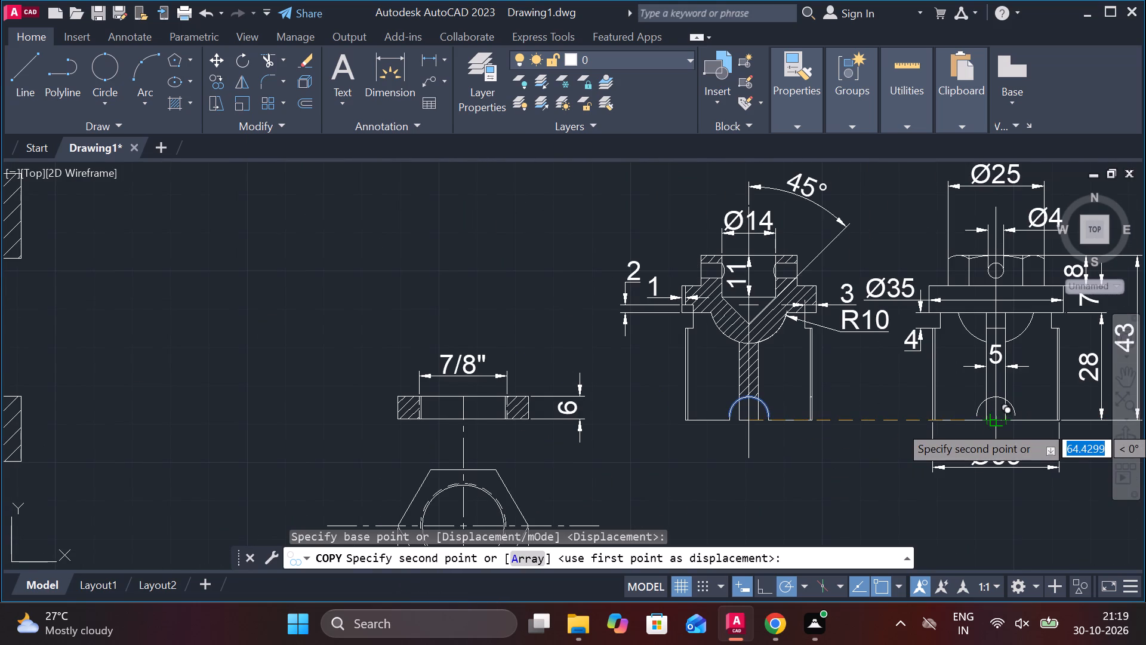
scroll(998, 425, up, 3)
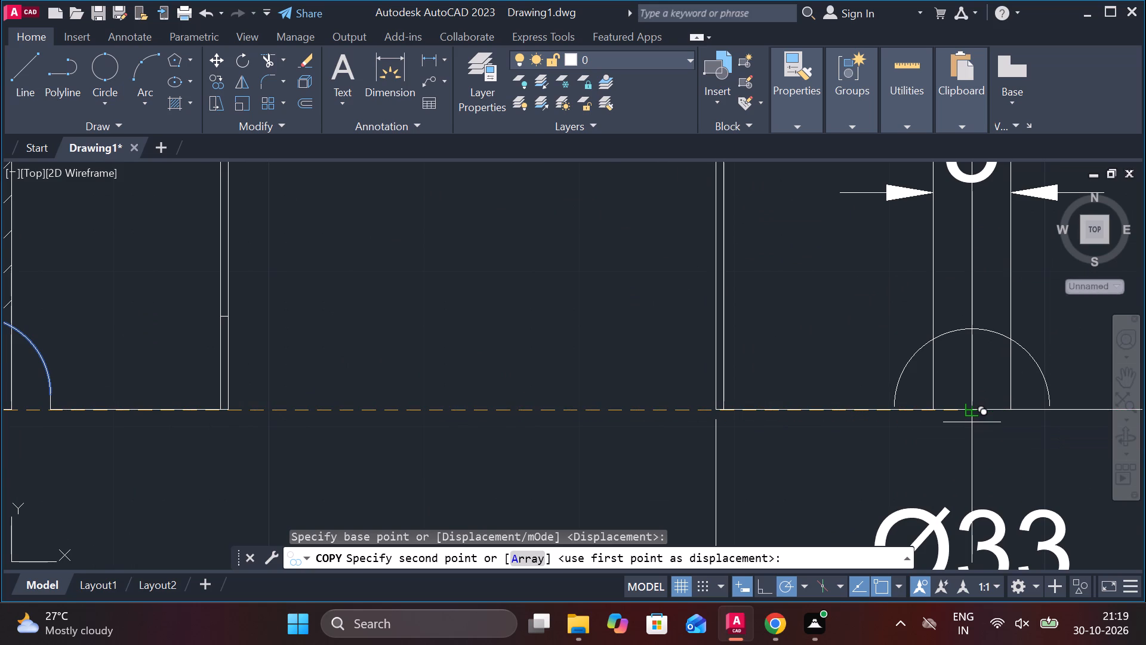
click(972, 422)
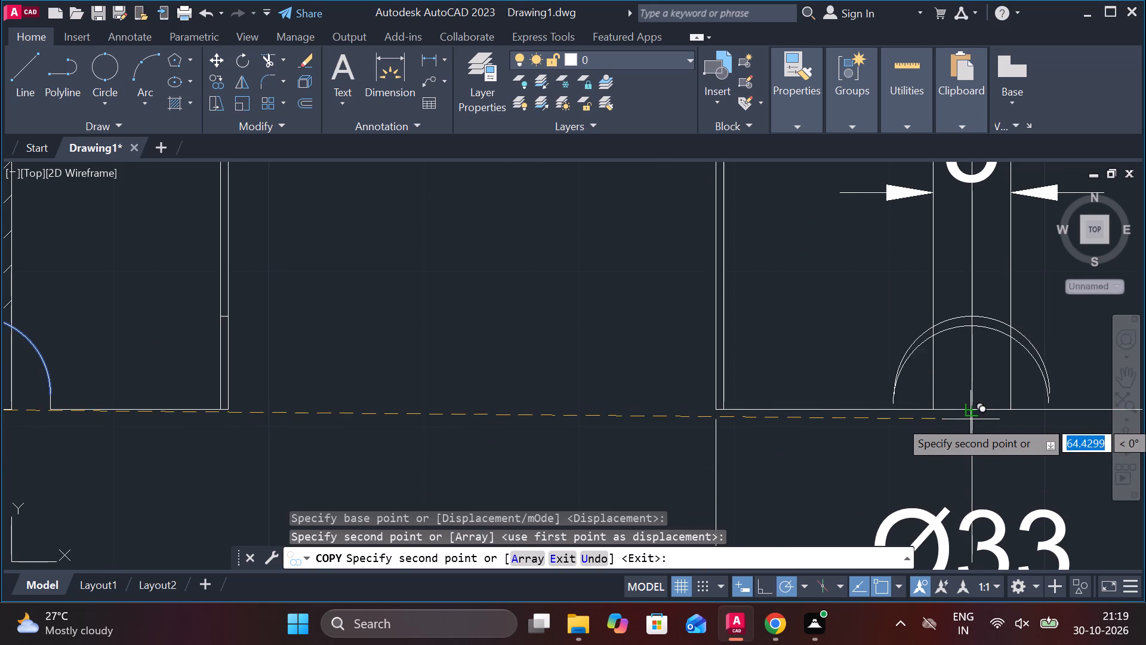
Copy the section view's notch arc and both short vertical sides from the bottom edge's centreline point to the matching point in the Ø33 outside view.
scroll(971, 410, up, 1)
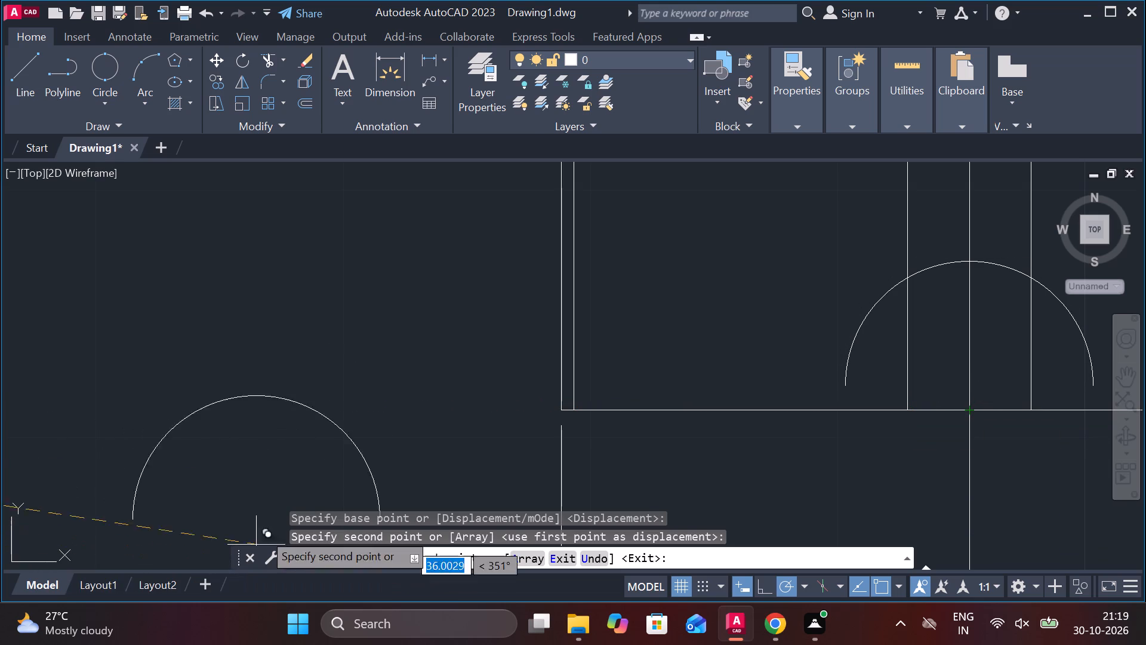
key(Escape)
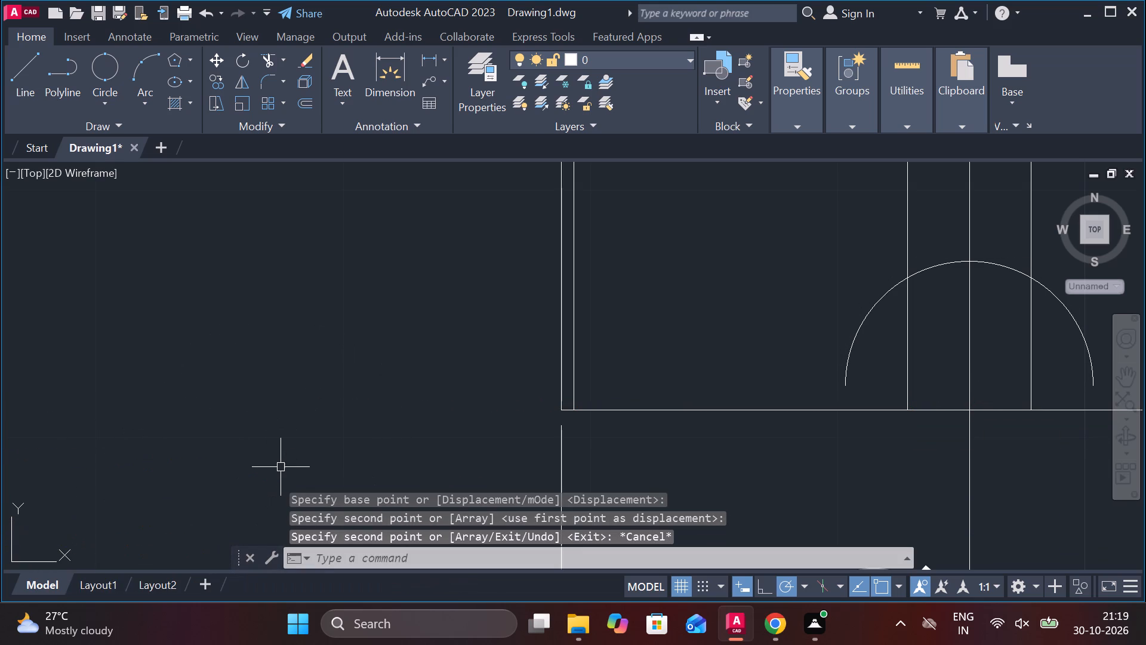
scroll(729, 421, down, 2)
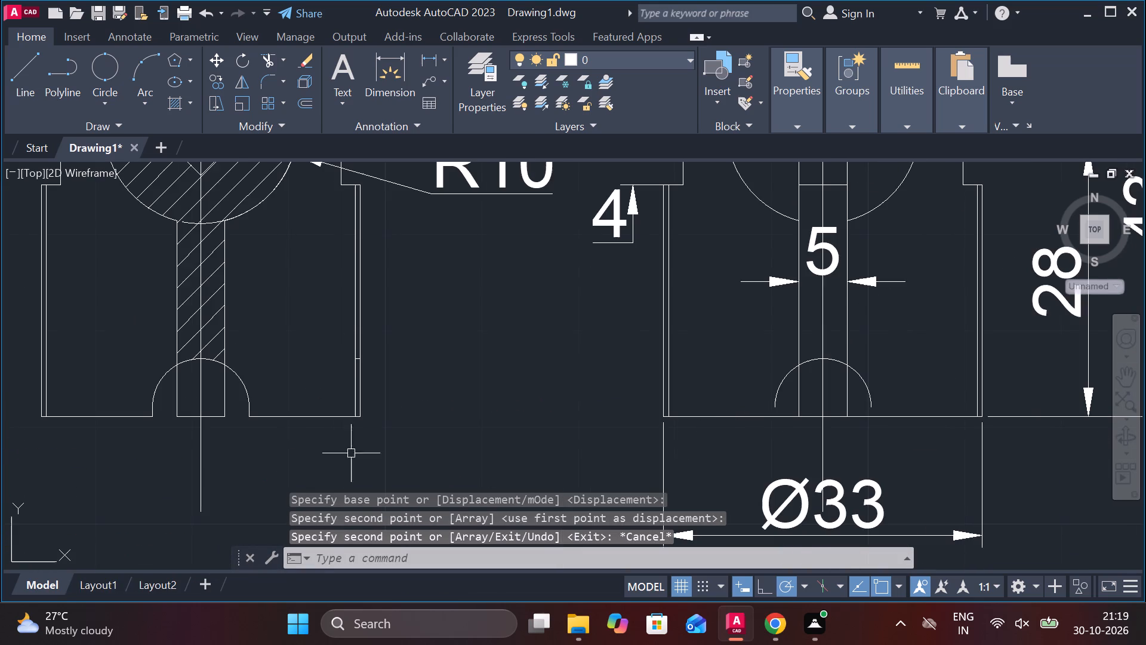
scroll(253, 428, up, 4)
scroll(224, 318, up, 3)
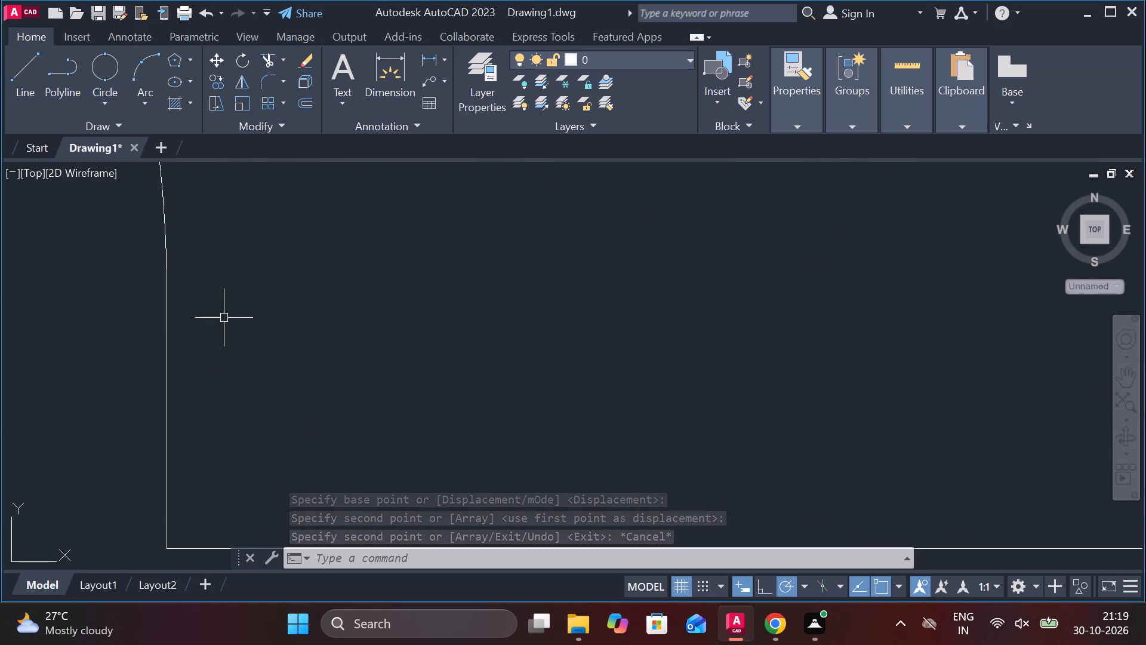
scroll(390, 310, down, 4)
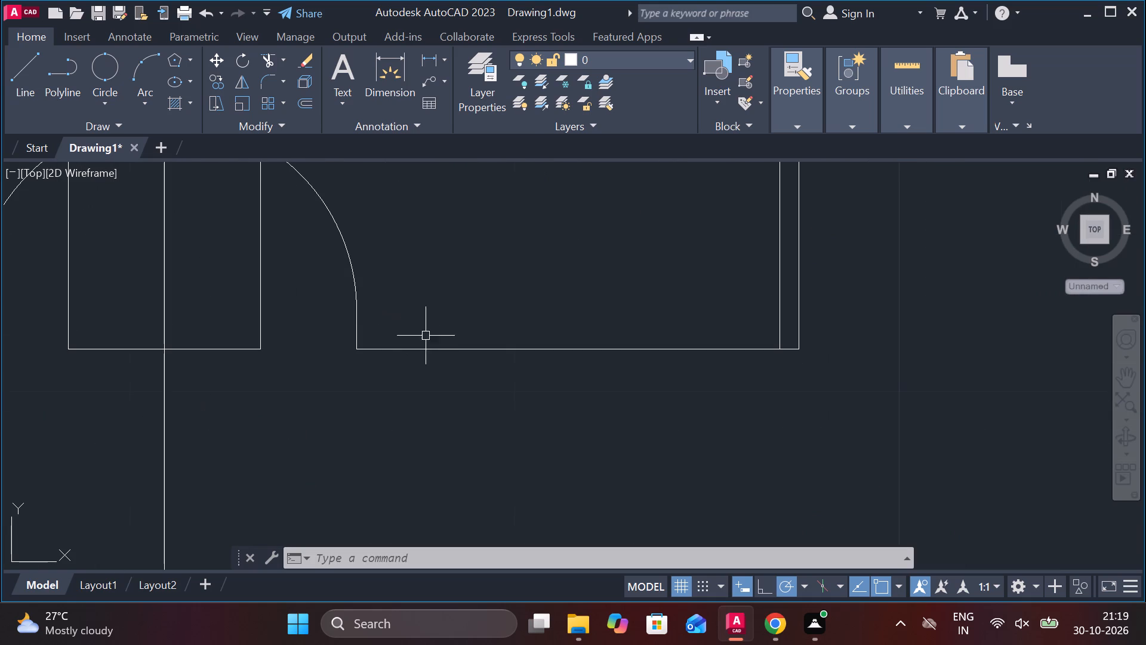
scroll(359, 314, up, 3)
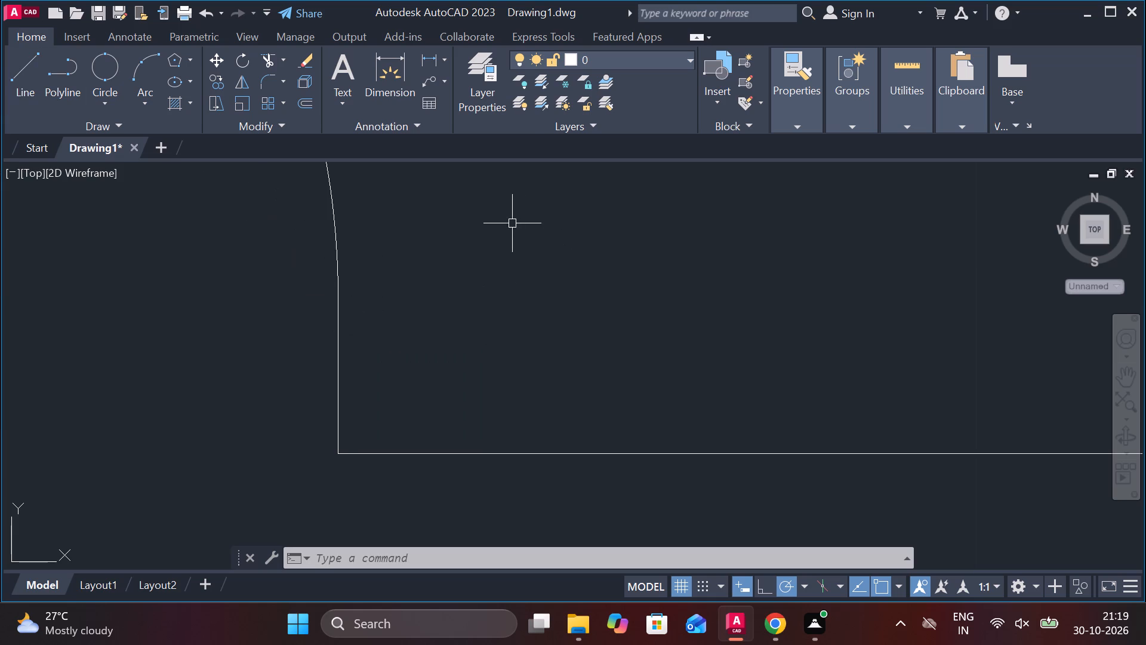
scroll(512, 223, down, 5)
click(478, 199)
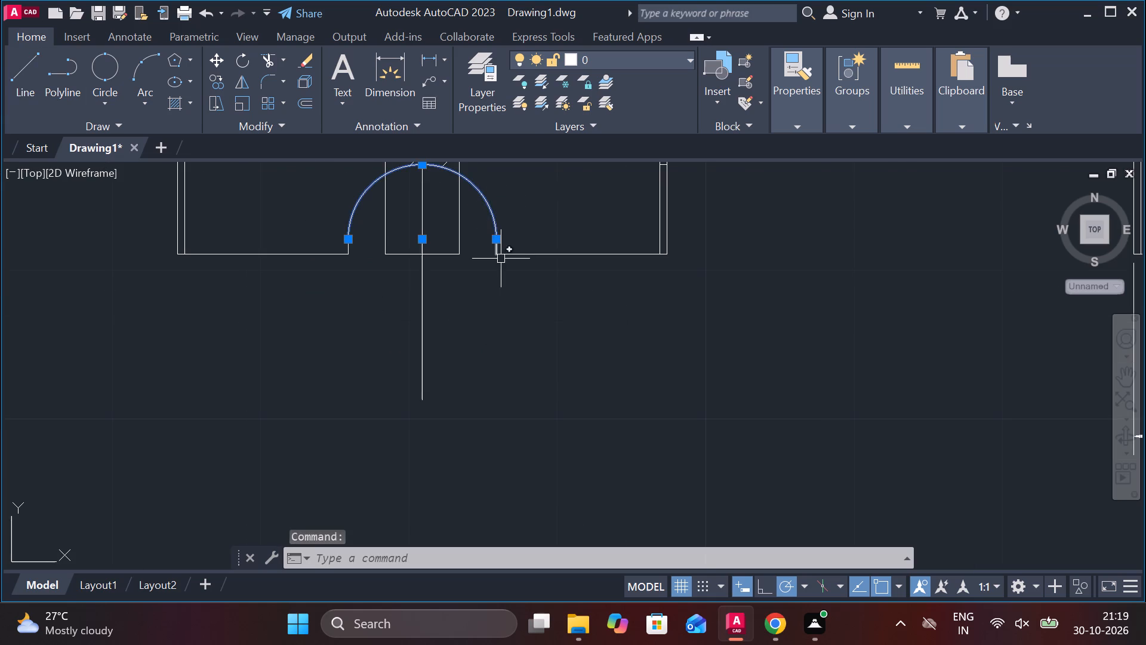
scroll(494, 248, up, 4)
click(489, 250)
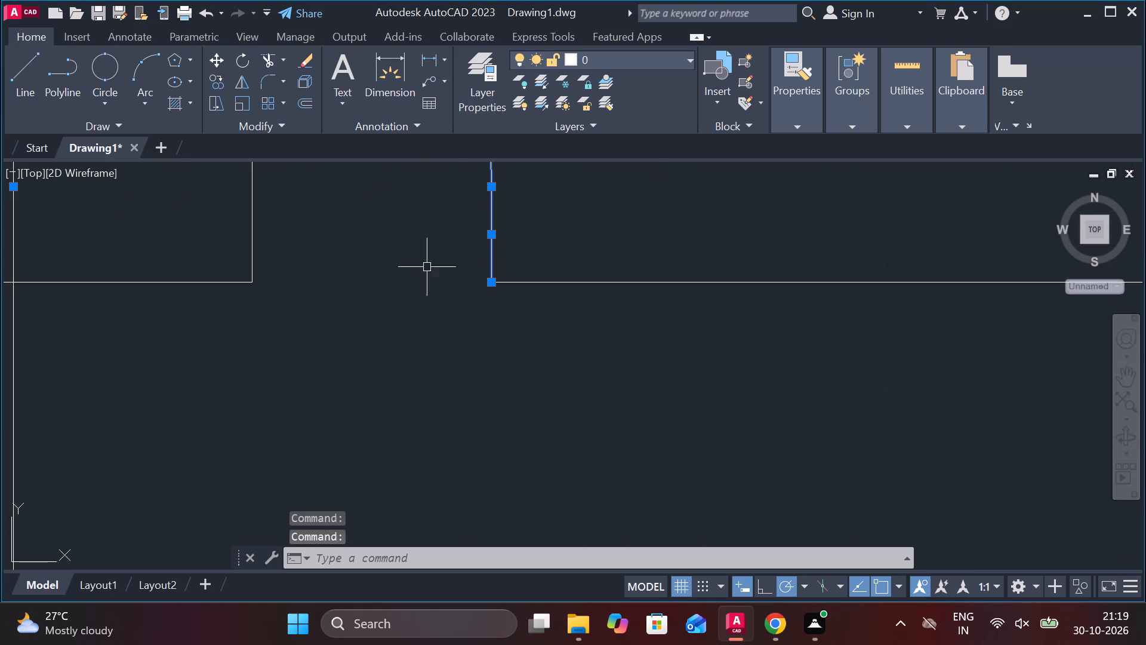
scroll(390, 325, down, 3)
scroll(159, 299, up, 4)
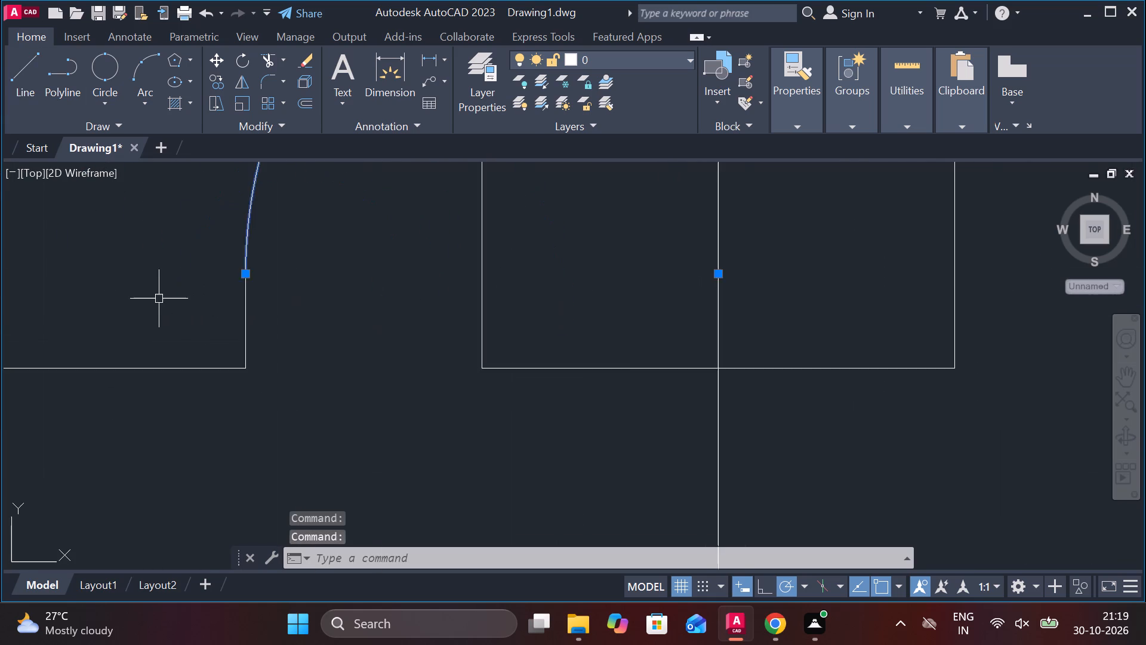
click(290, 379)
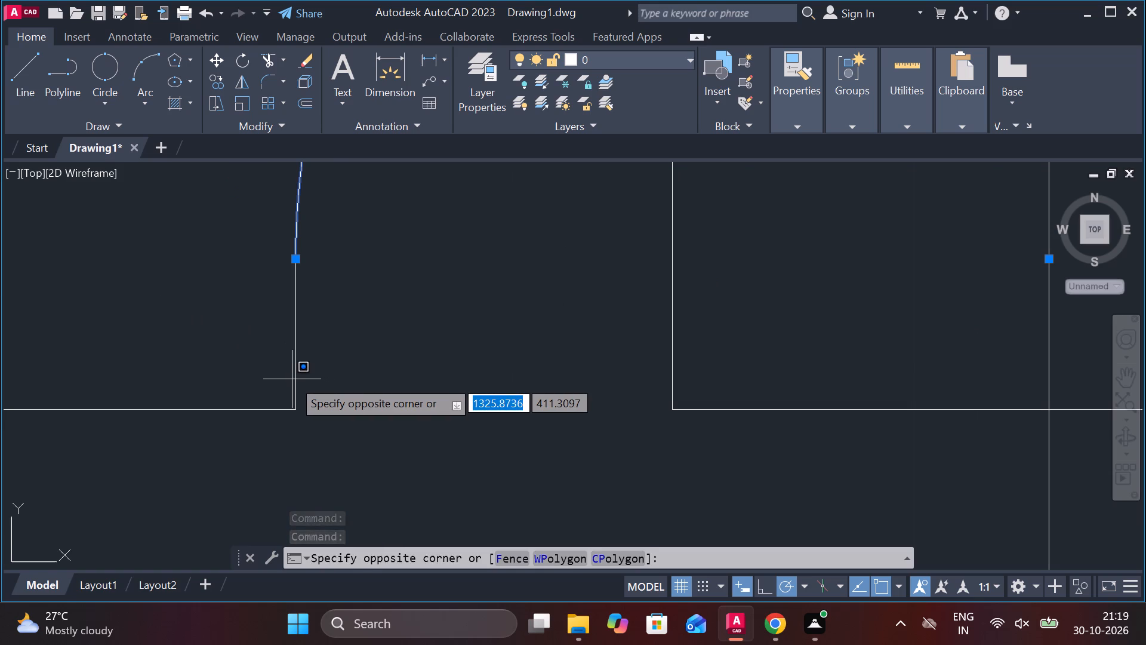
click(296, 379)
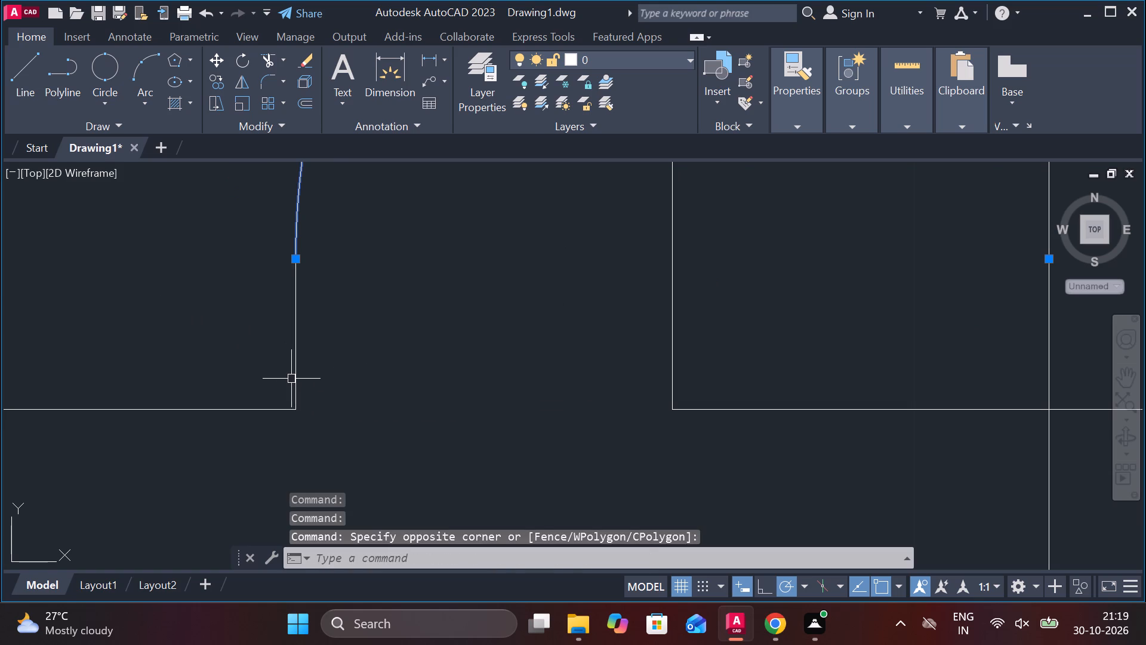
click(300, 375)
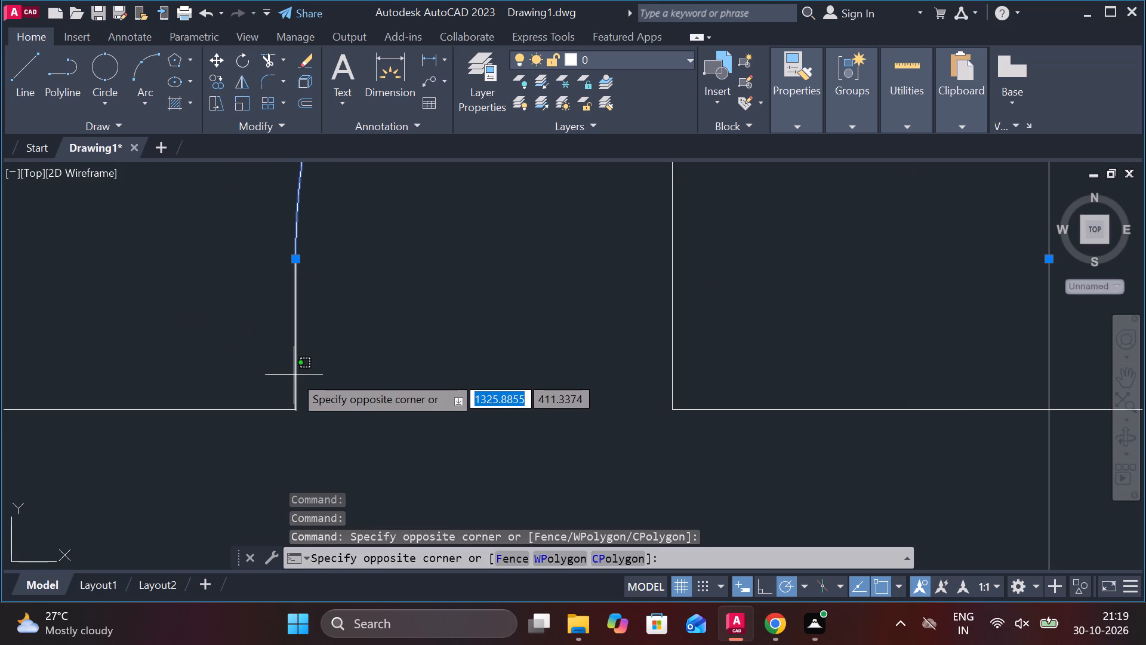
click(294, 375)
scroll(445, 322, down, 3)
scroll(597, 384, down, 2)
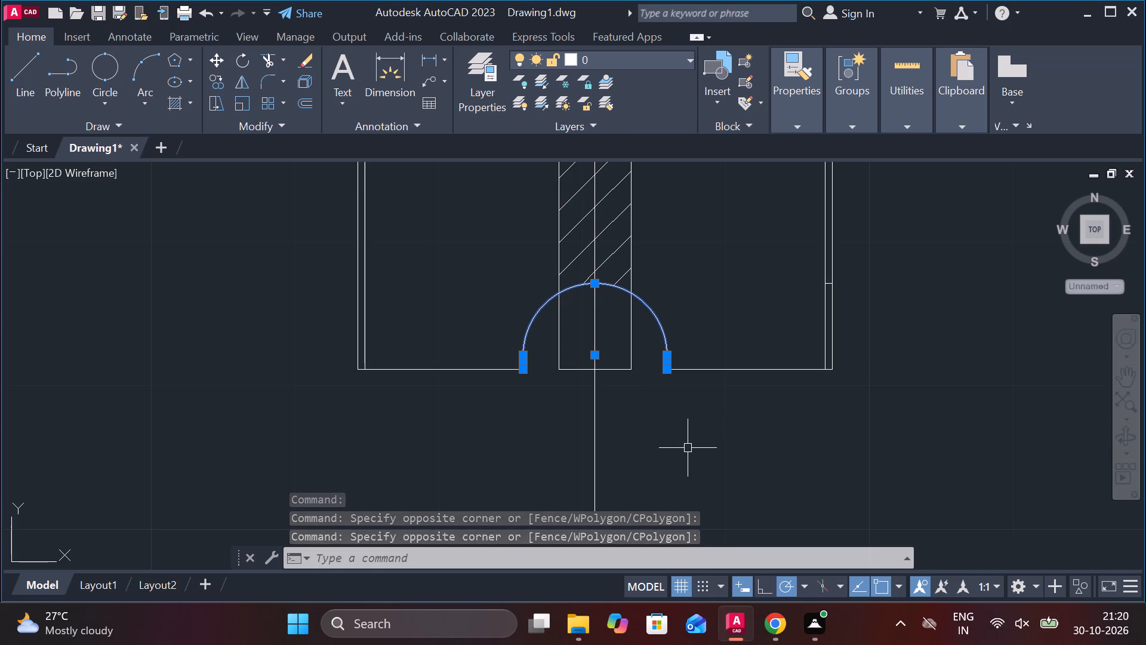
key(c)
key(o)
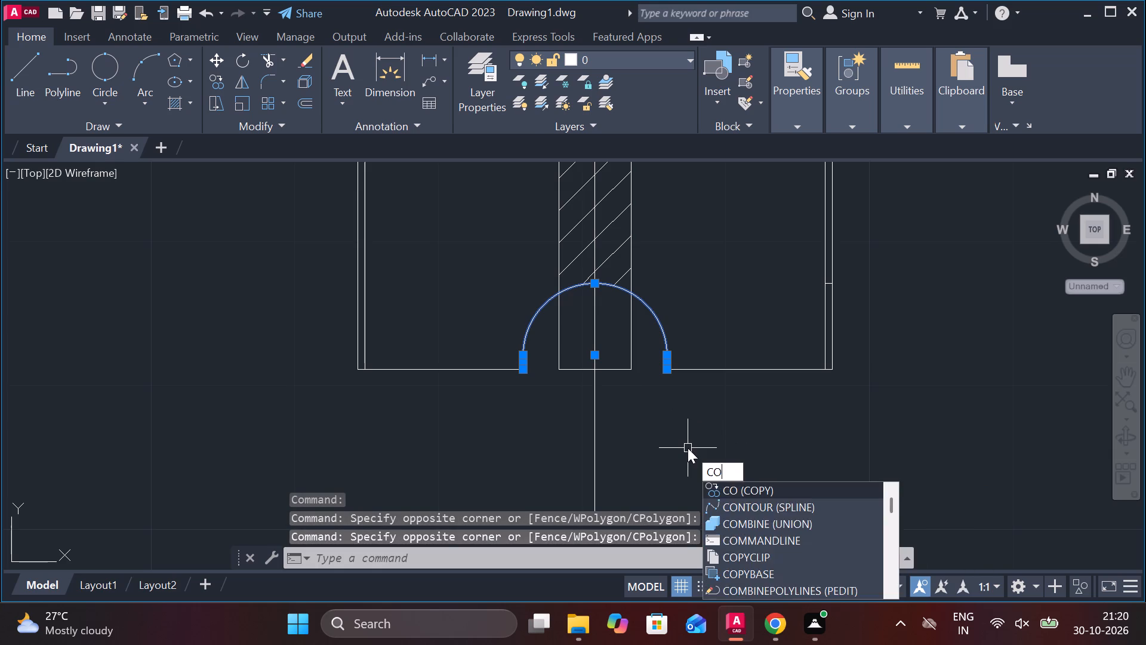
key(Return)
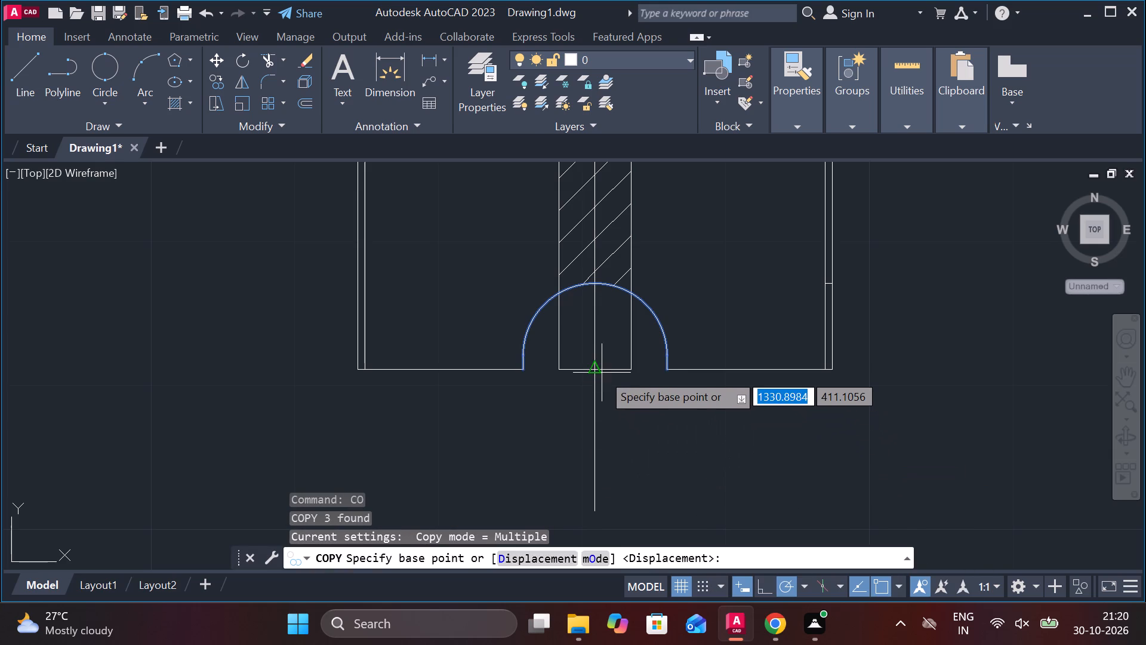
click(597, 372)
scroll(897, 369, down, 4)
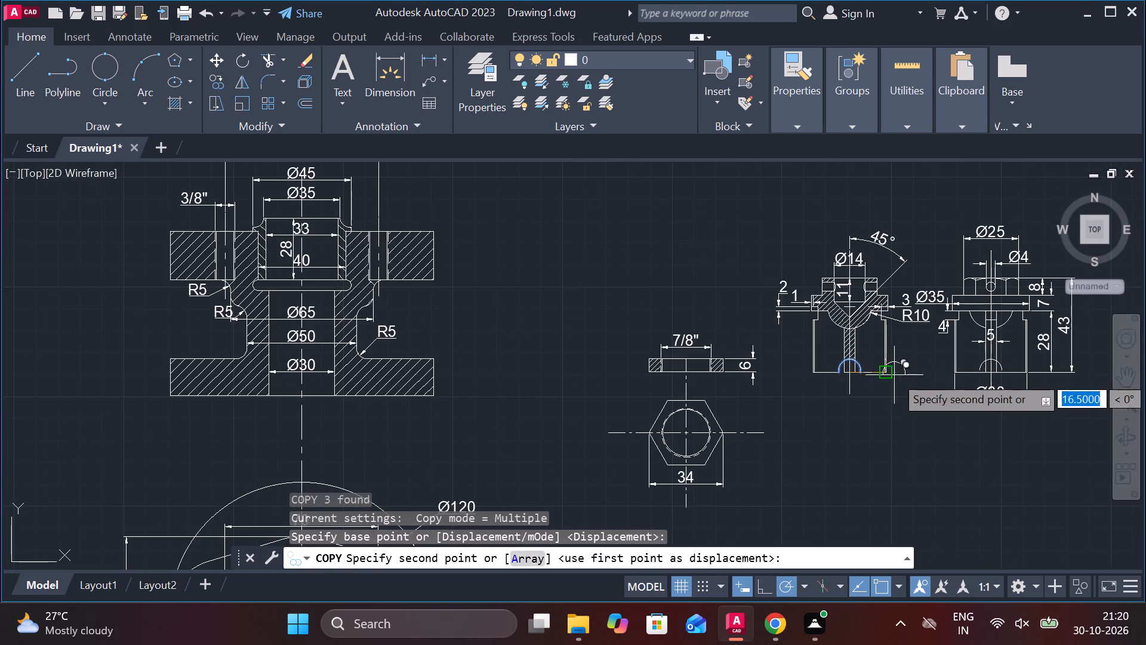
scroll(1013, 356, up, 4)
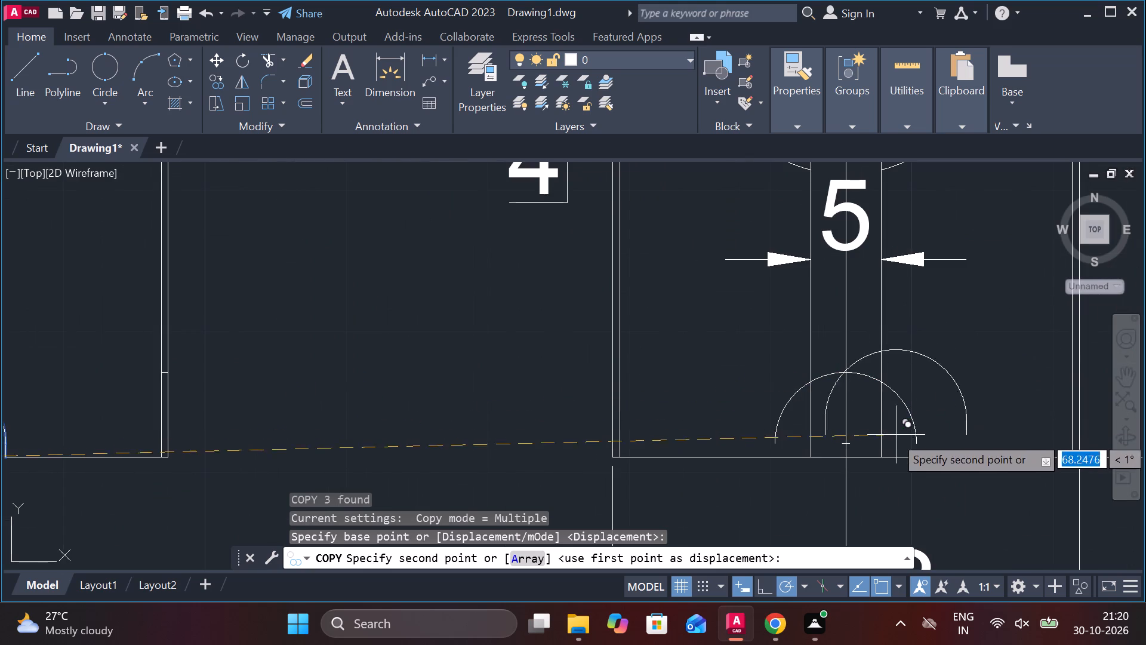
click(847, 459)
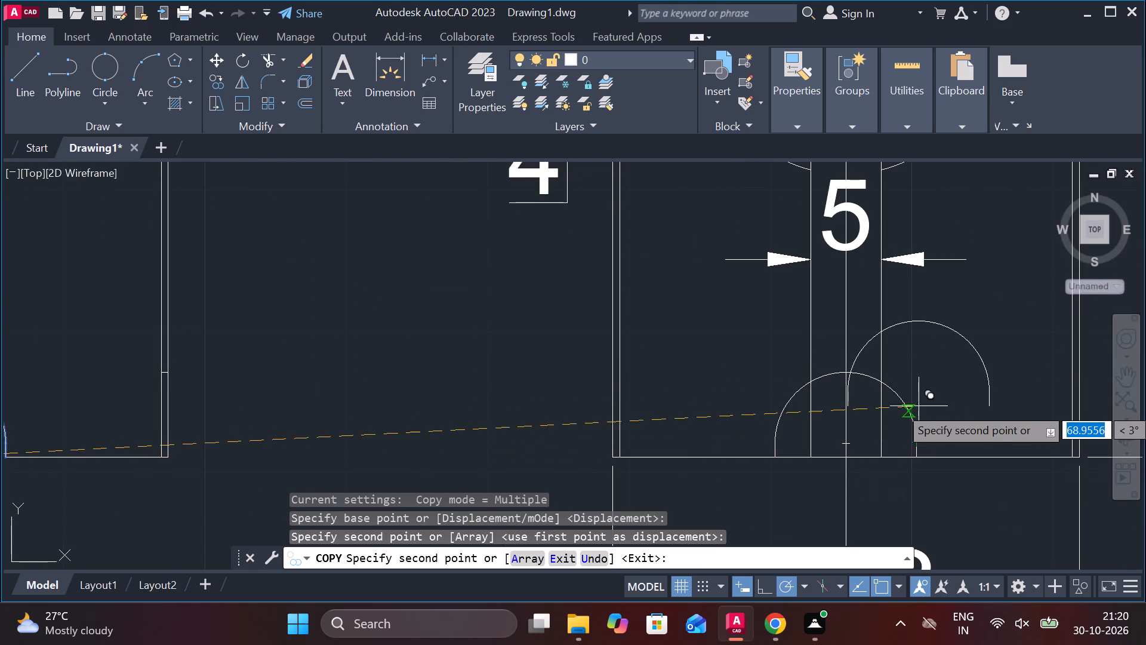
key(Escape)
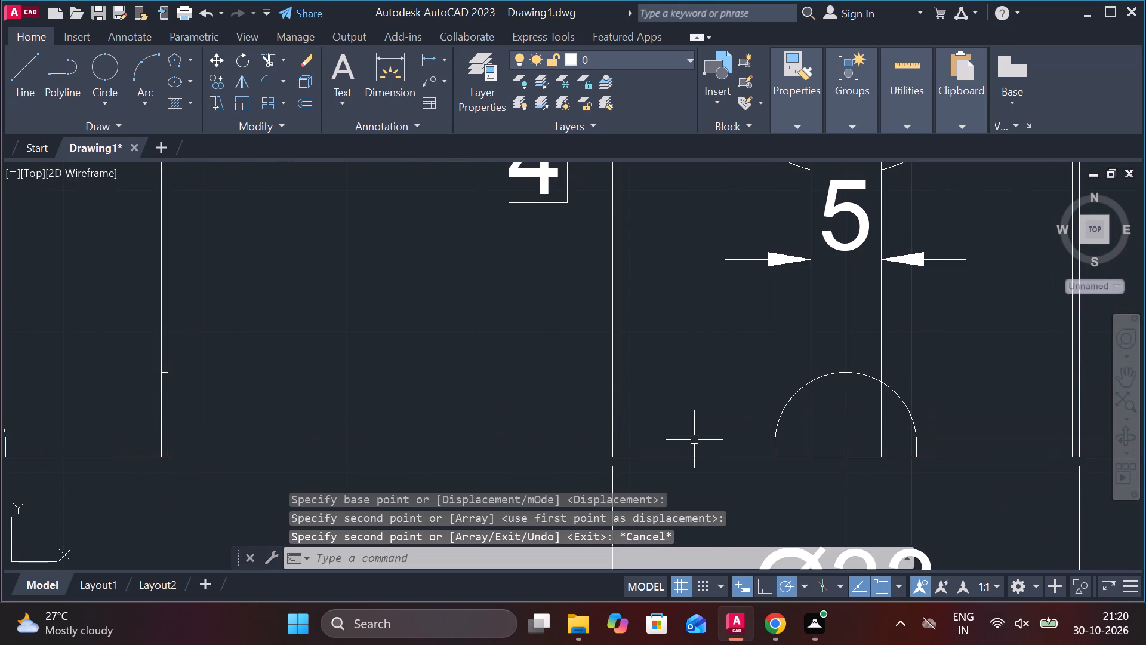
Delete the duplicate notch arc overlapping the copied outline in the Ø33 outside view.
scroll(777, 408, up, 3)
click(796, 415)
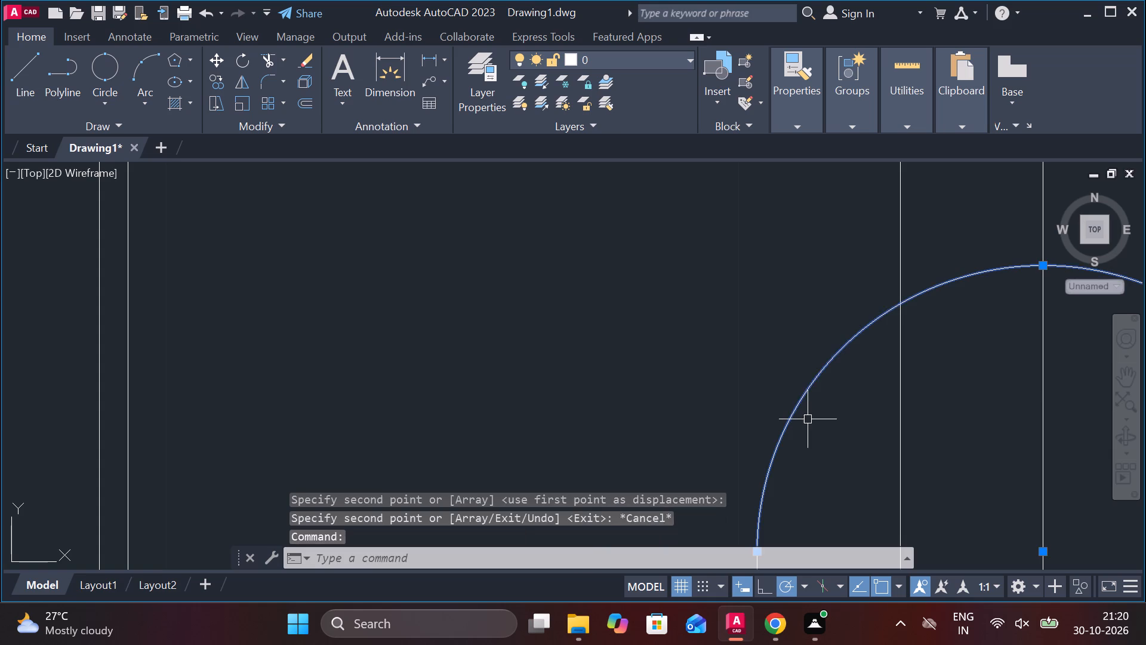
scroll(817, 402, down, 3)
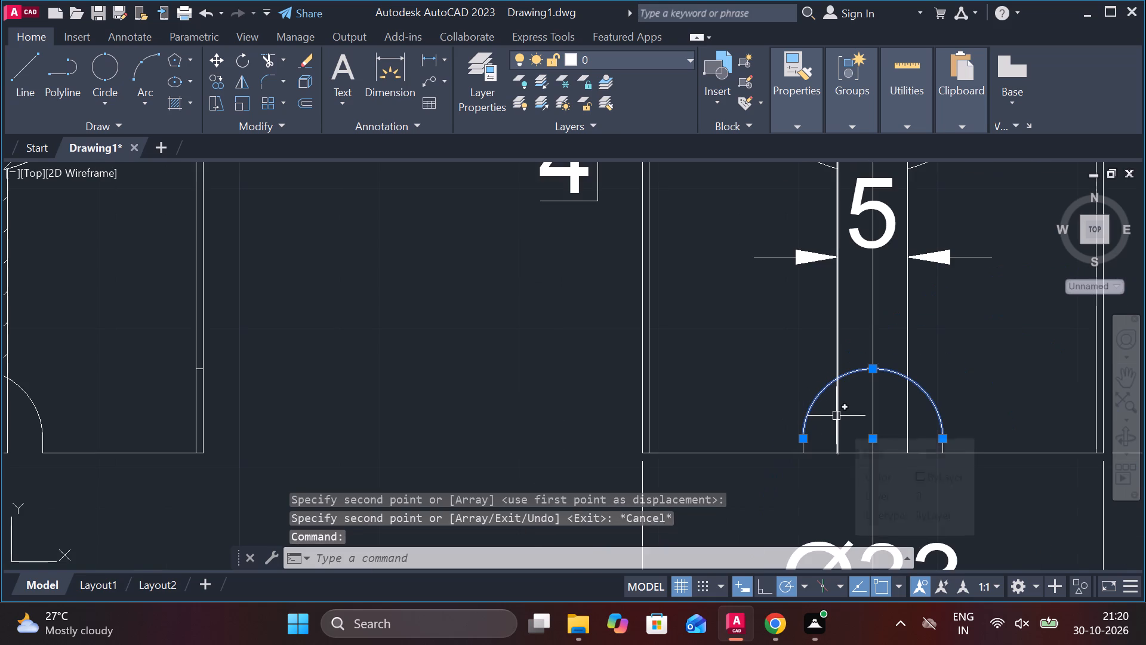
key(Delete)
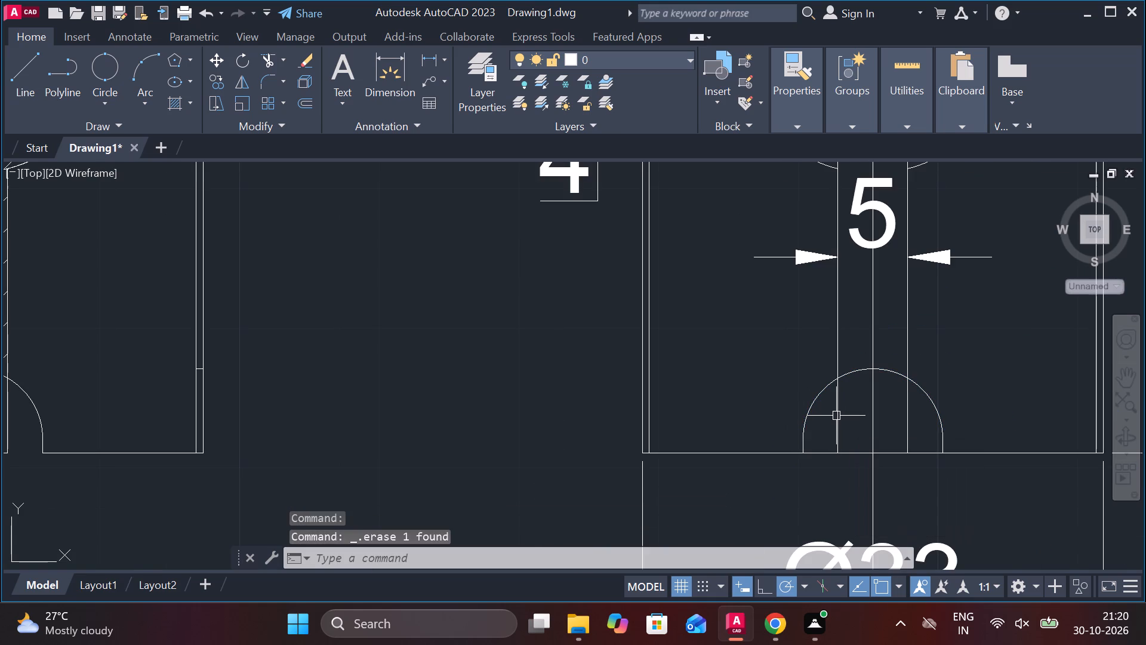
Trim the Ø33 outside view's notch arc between the two edges of the 5-wide central web, on both sides of the centreline.
scroll(798, 391, down, 2)
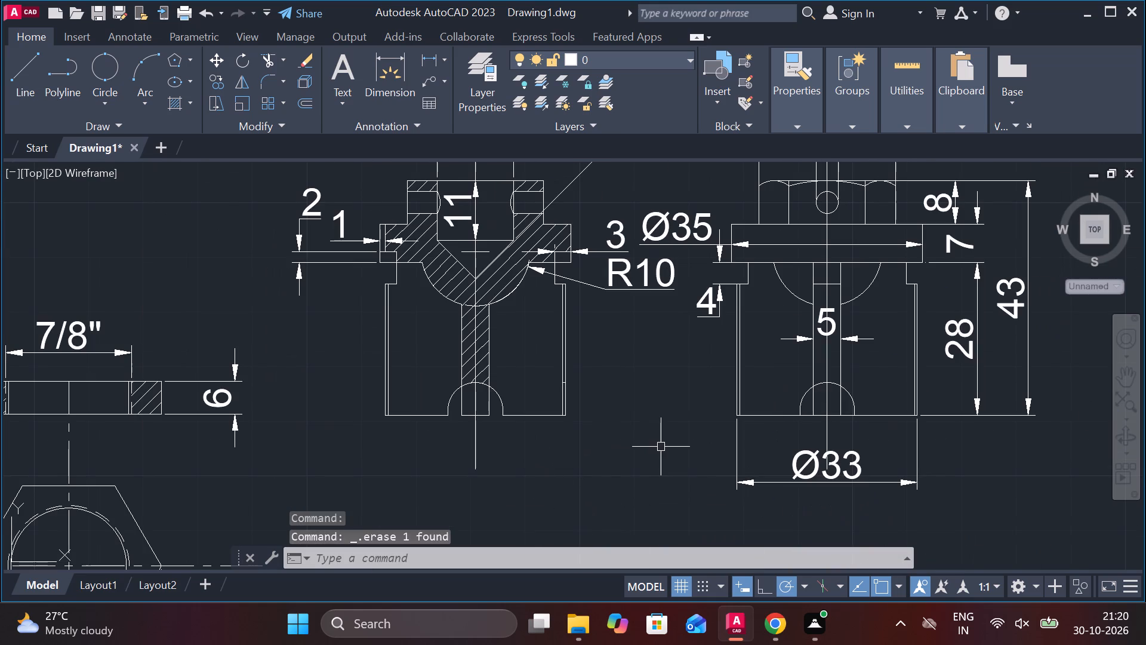
click(261, 59)
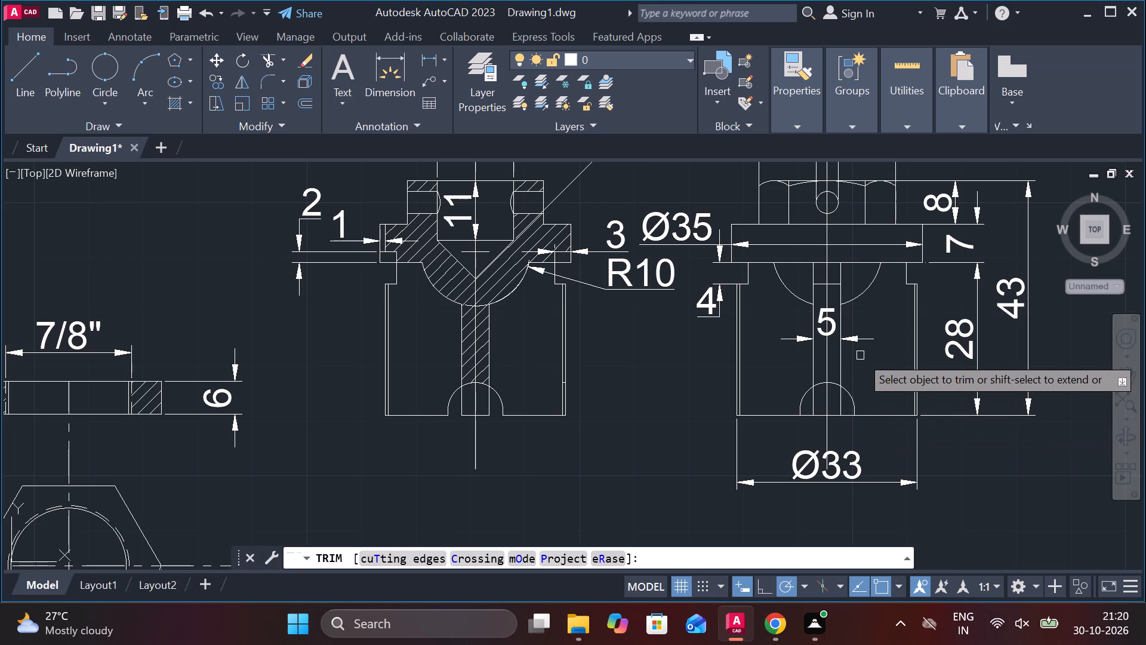
scroll(860, 355, up, 3)
click(744, 463)
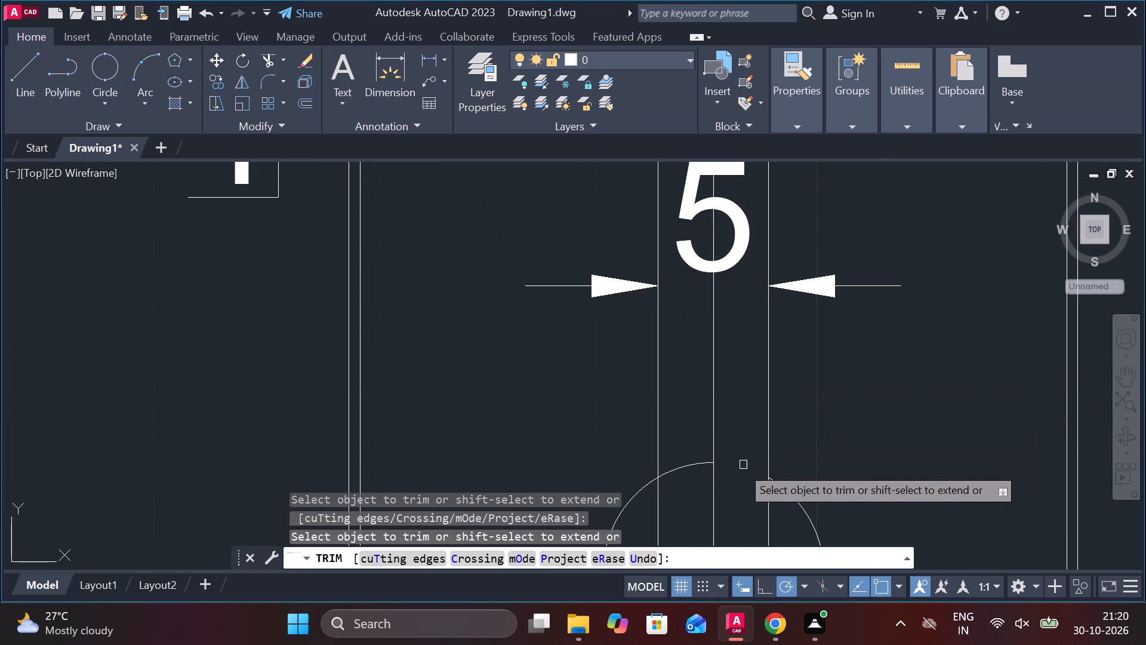
click(696, 460)
Trim the Ø33 outside view's bottom edge between each notch side and the central web.
scroll(1083, 413, down, 3)
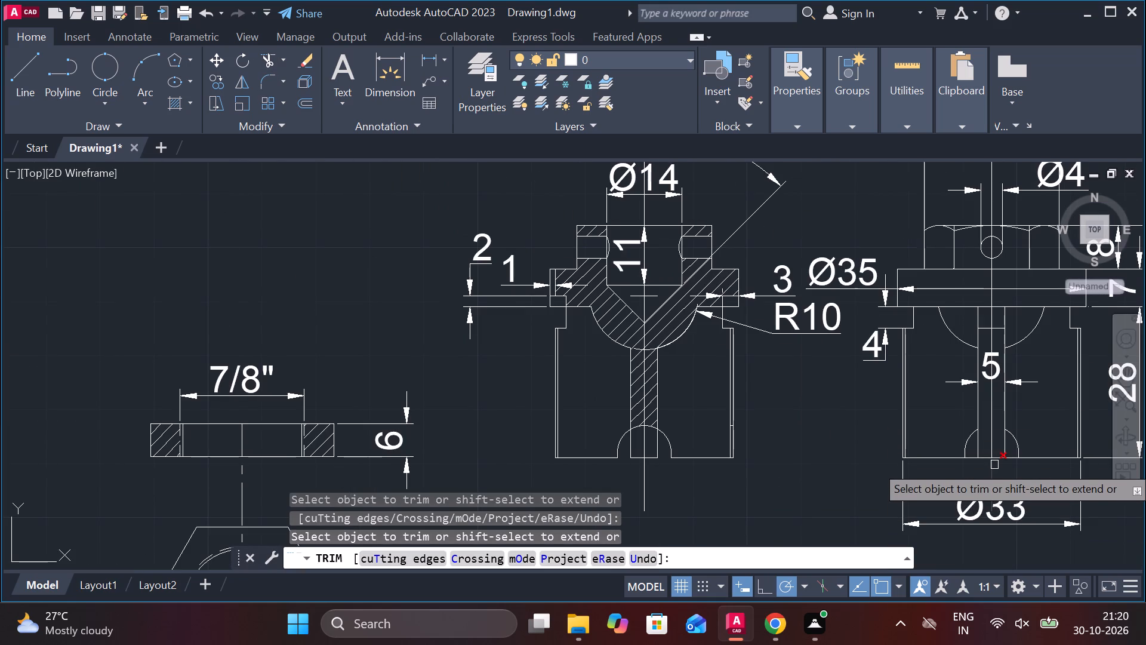
scroll(994, 465, up, 3)
click(889, 441)
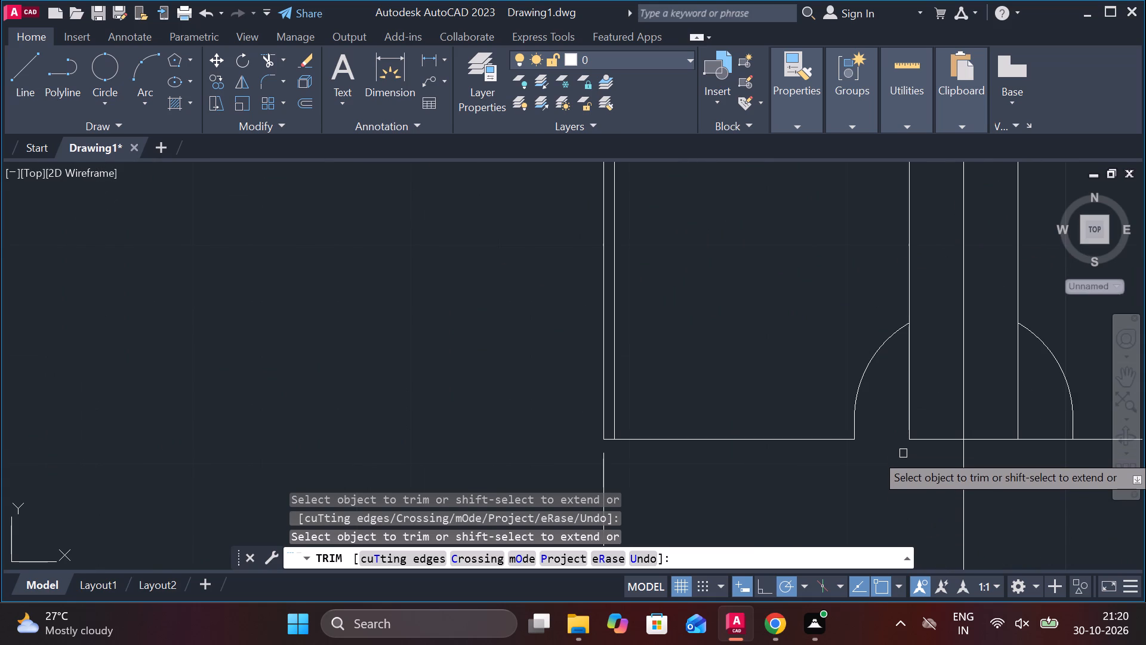
click(1057, 439)
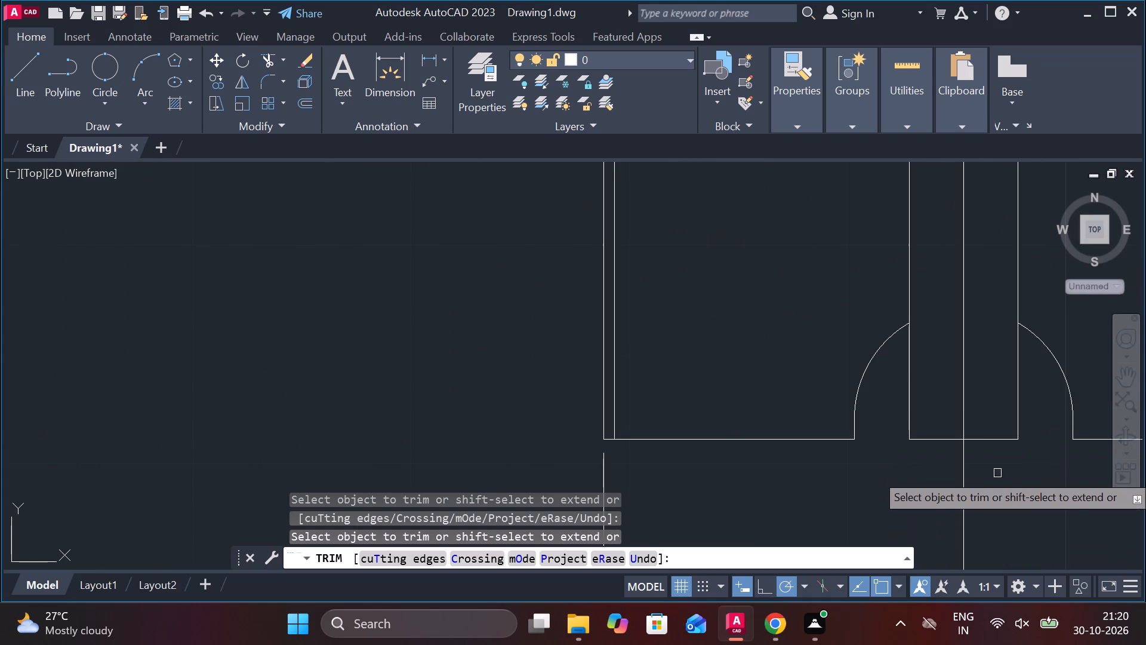
scroll(793, 447, down, 5)
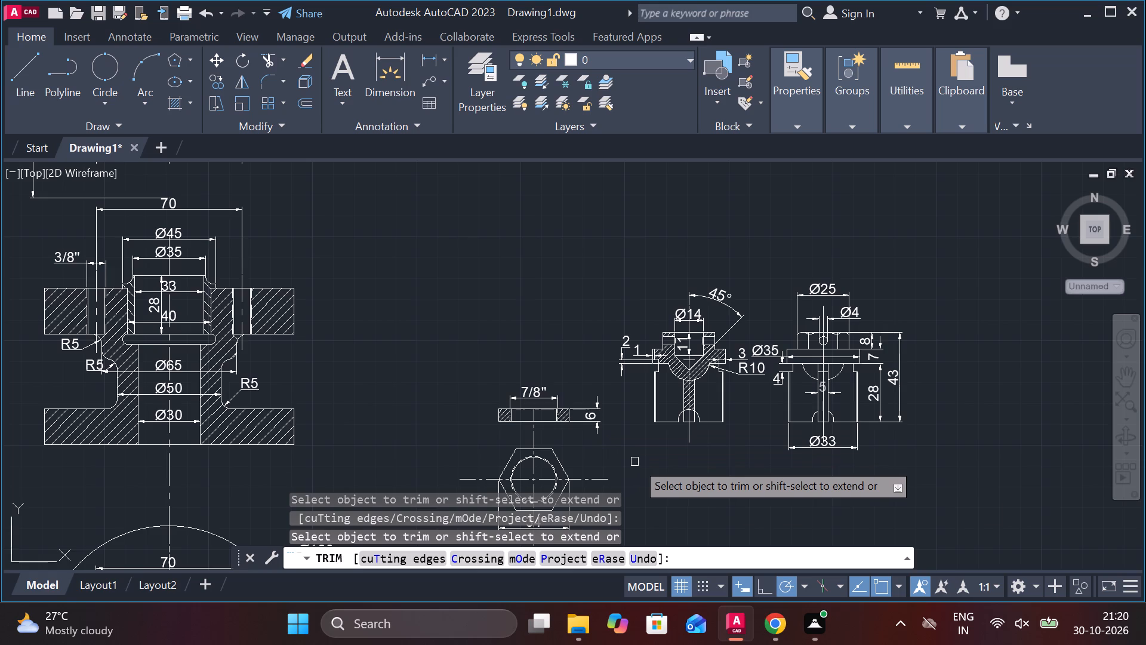
key(Escape)
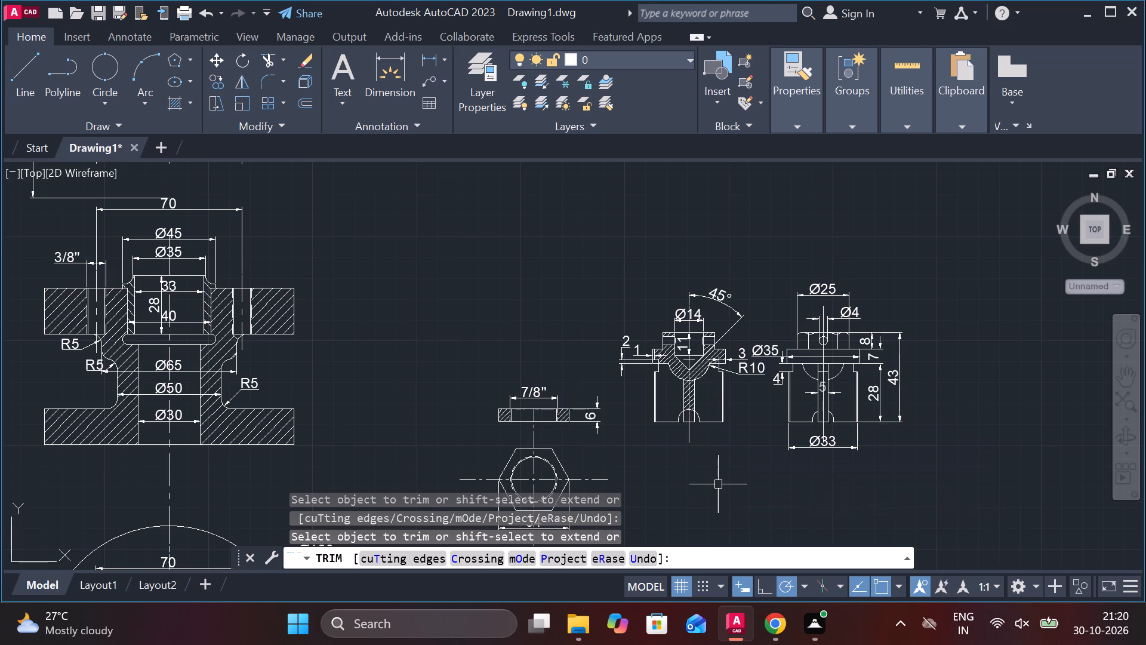
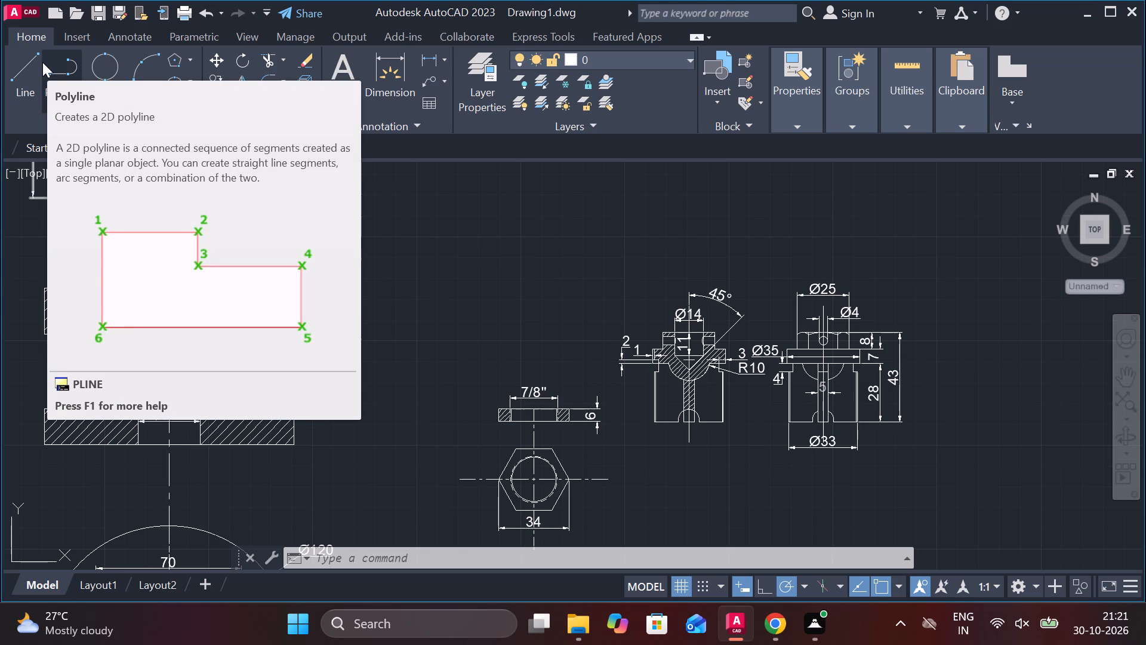
Draw a closed rectangle 34 wide and 6 high with lines, in the empty area between the dimensioned and undimensioned views.
scroll(494, 296, down, 2)
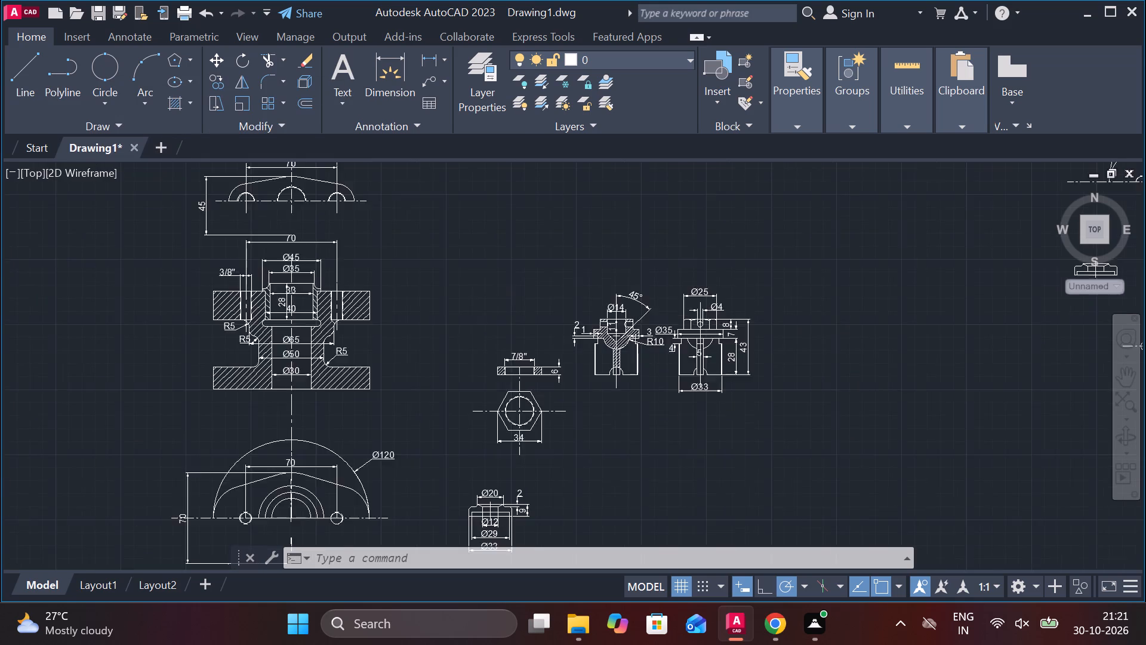
scroll(583, 263, down, 2)
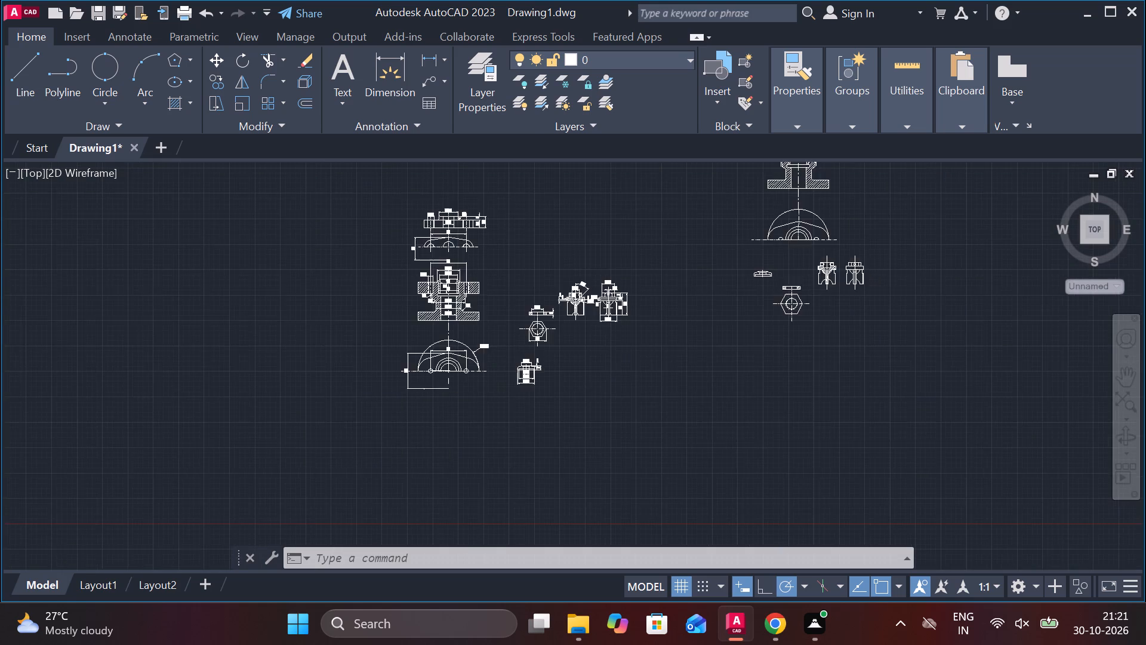
scroll(581, 251, up, 3)
scroll(581, 251, down, 1)
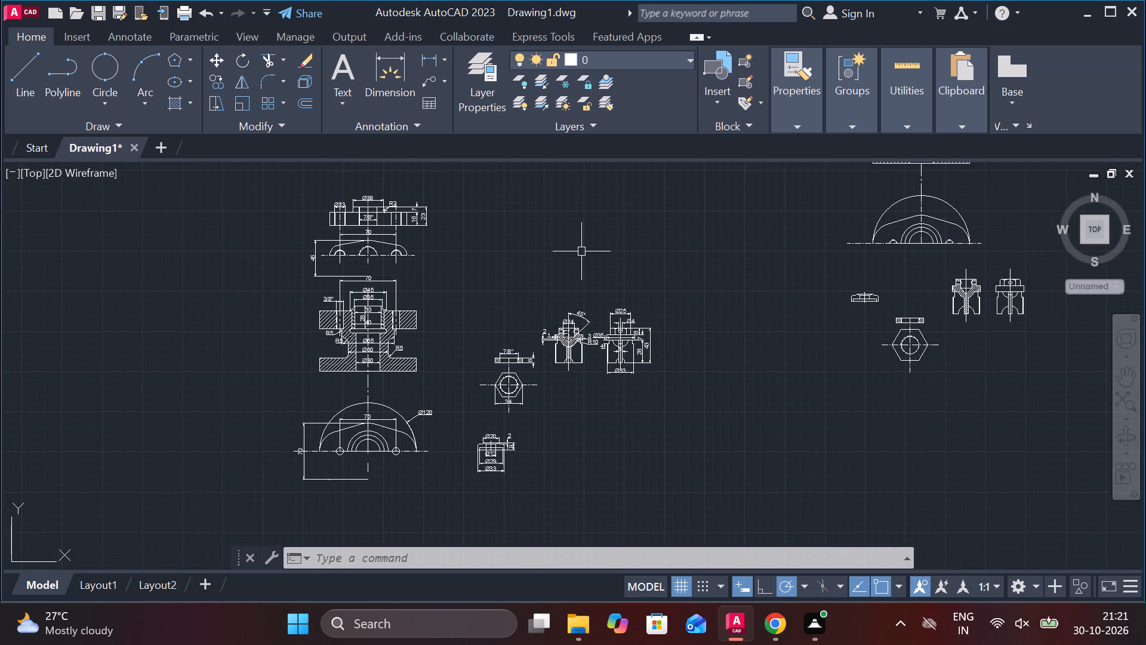
click(21, 70)
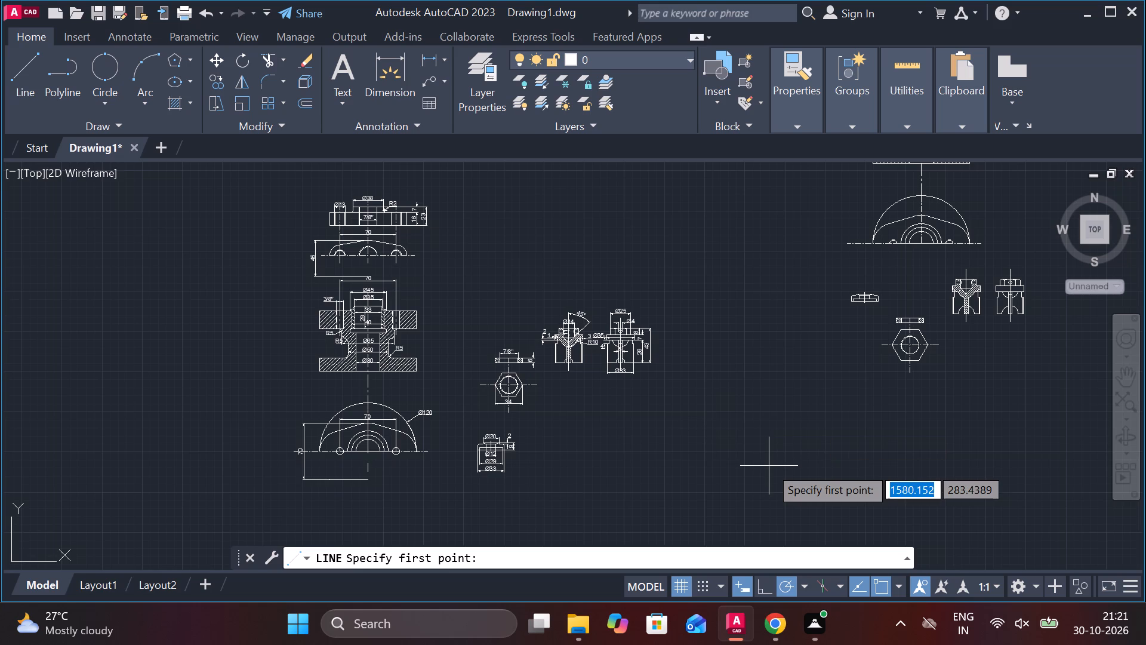
key(Escape)
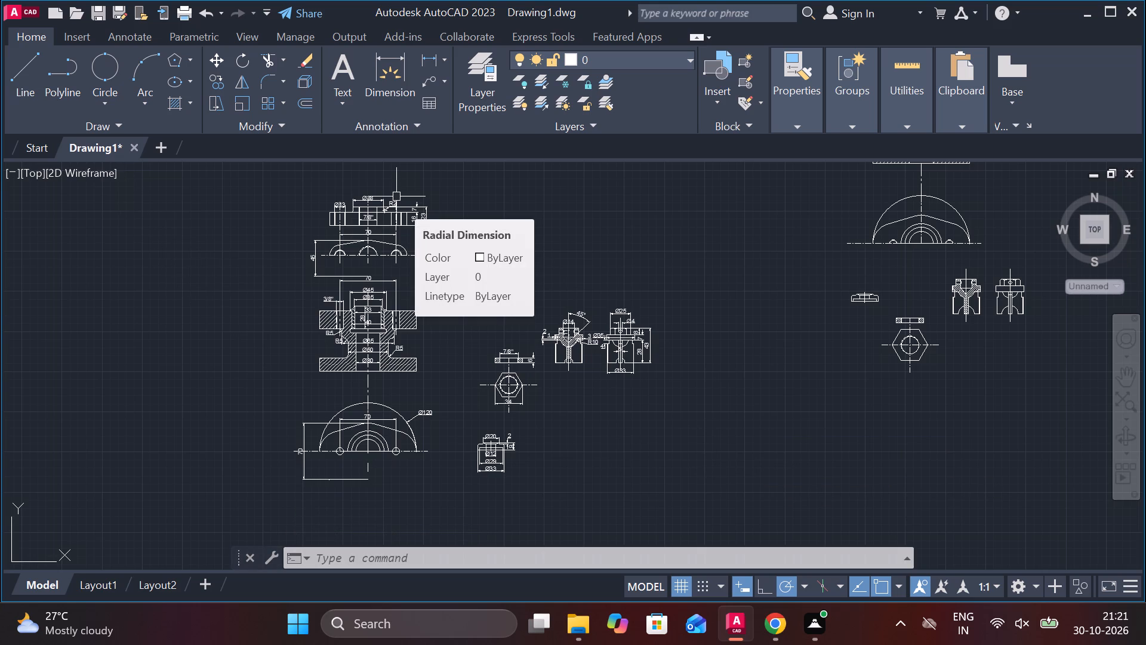
click(19, 76)
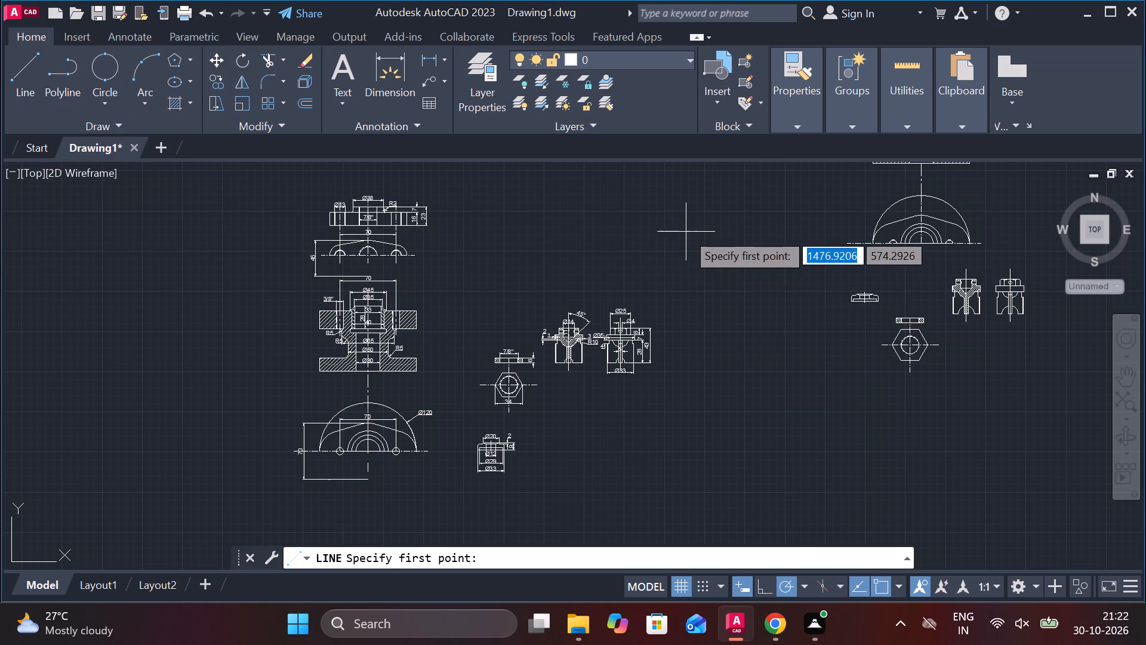
click(686, 232)
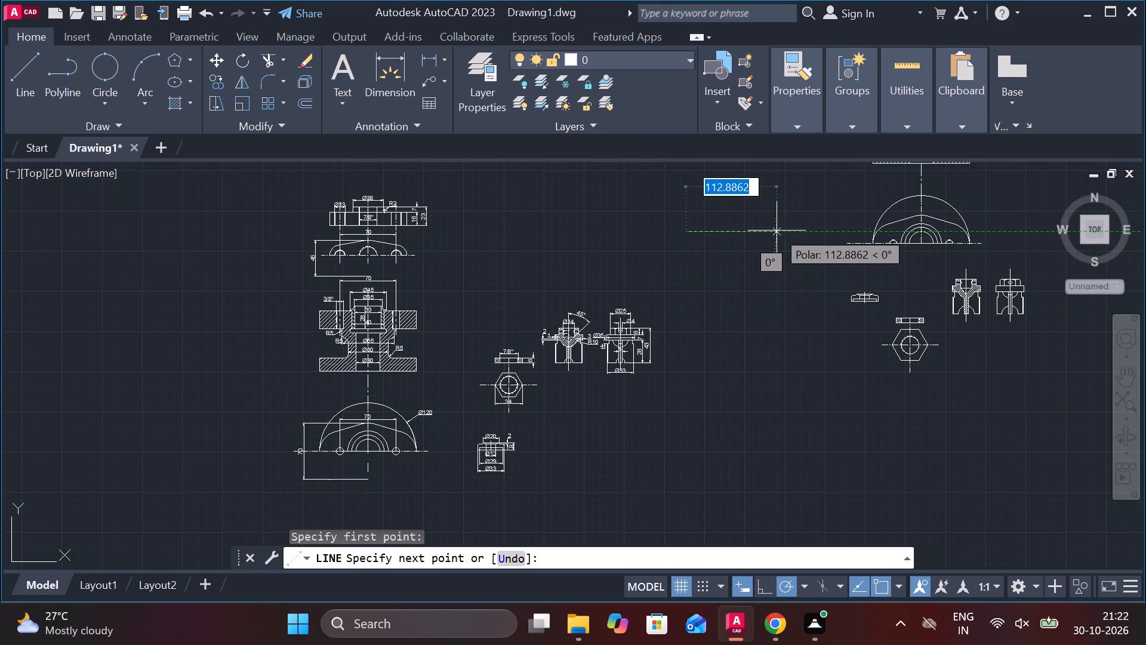
text(34)
key(Return)
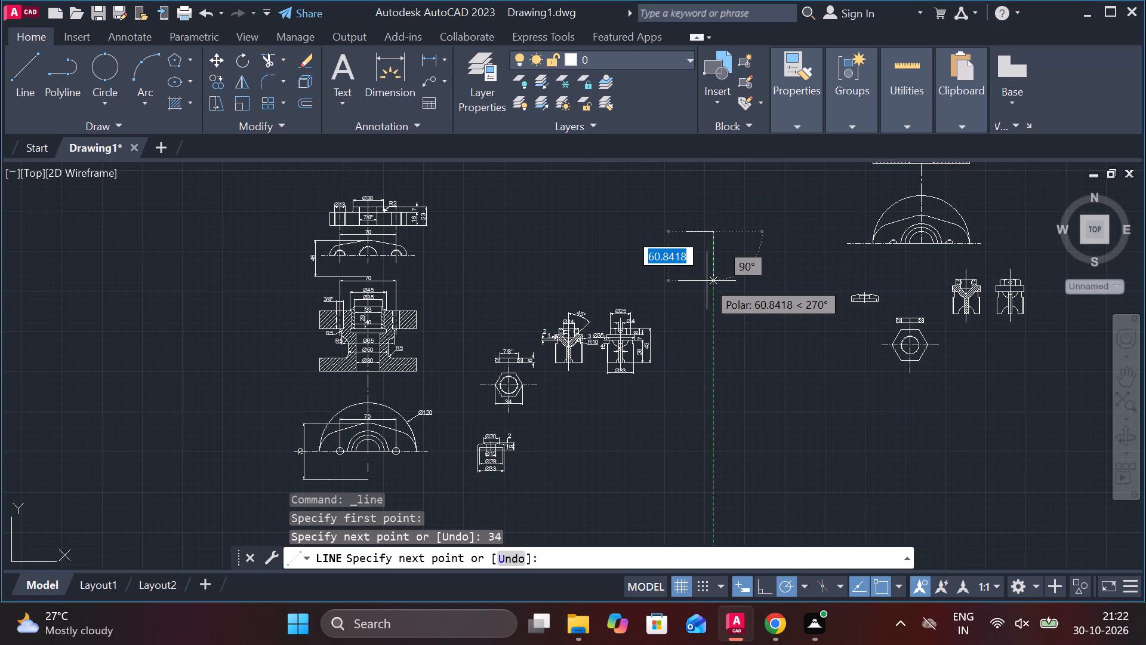
key(6)
key(Return)
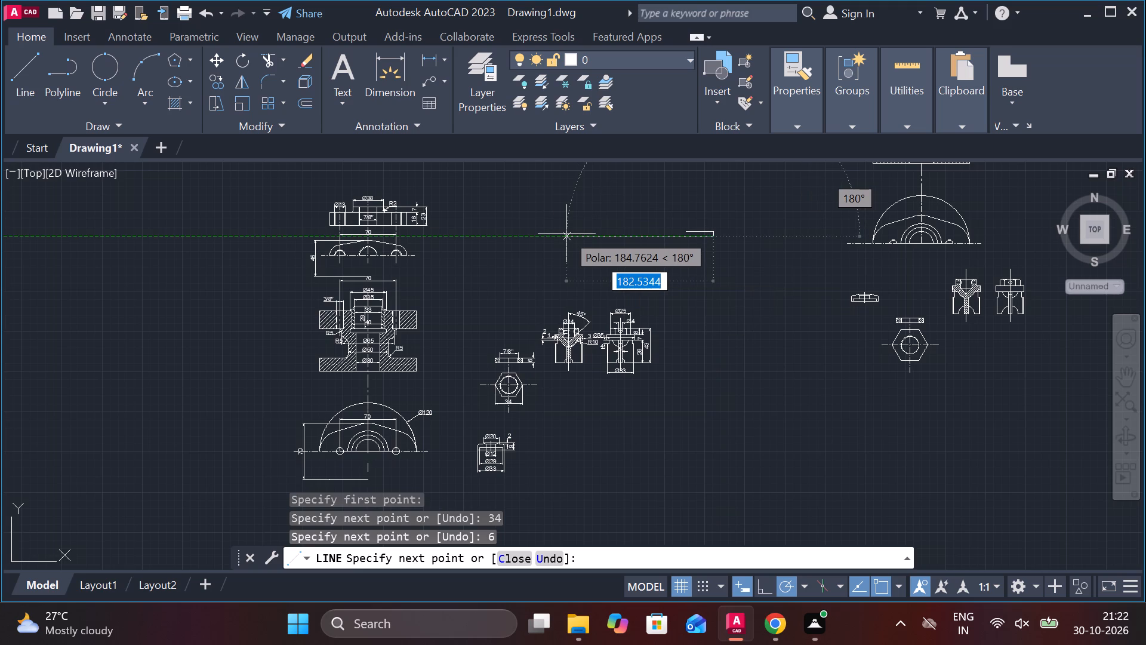
text(34)
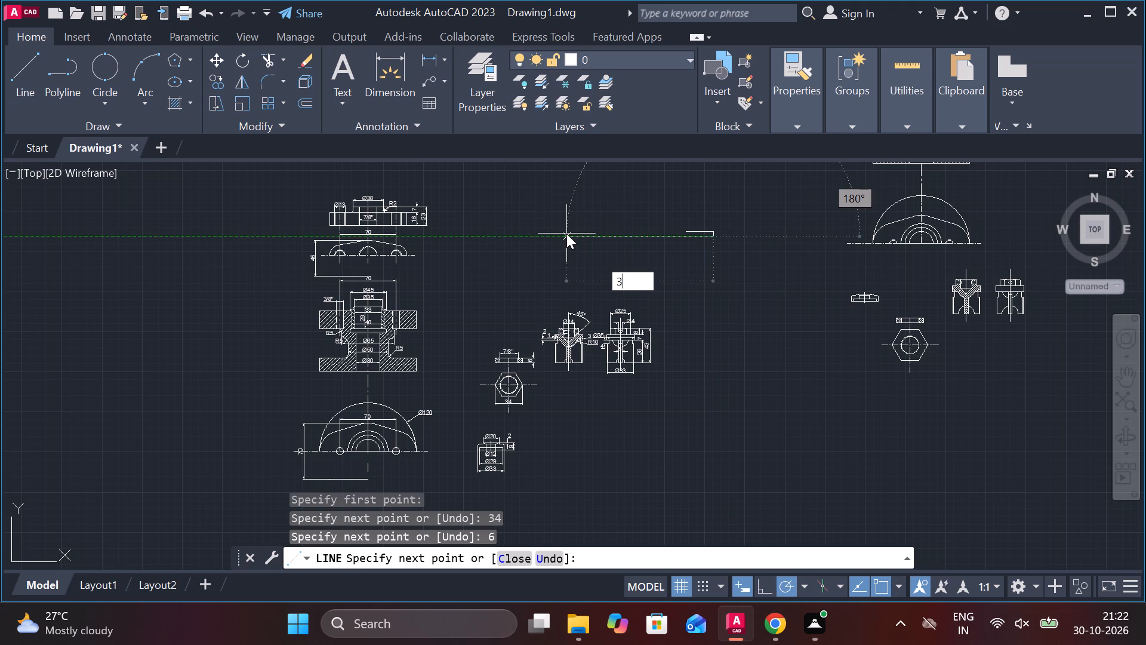
key(Return)
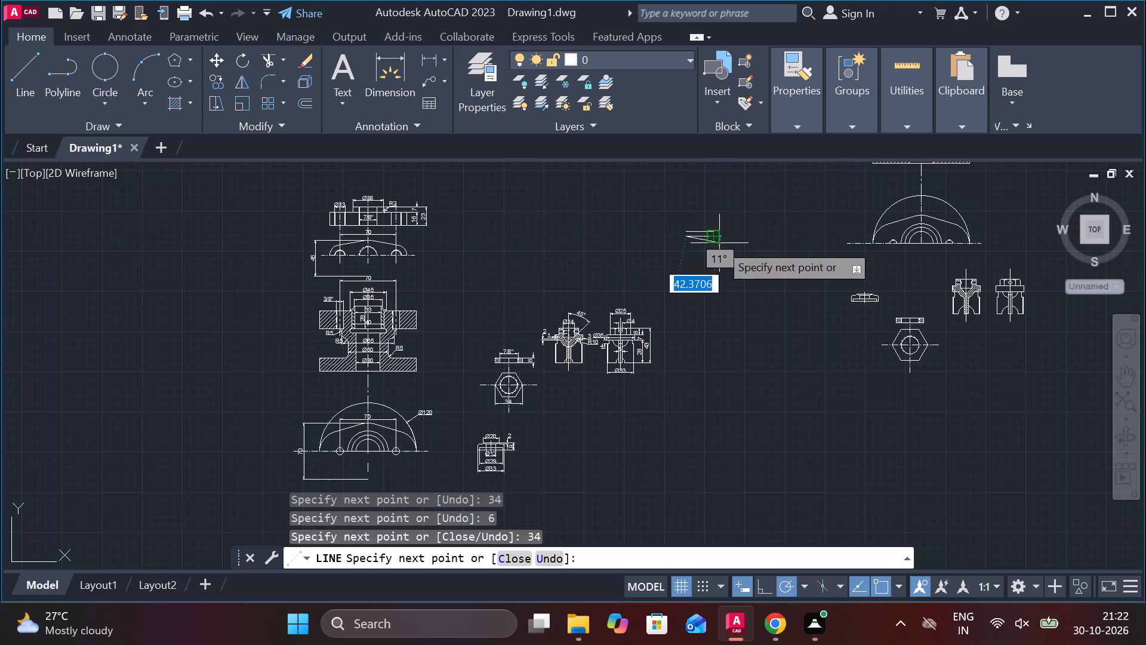
scroll(719, 243, up, 3)
click(571, 198)
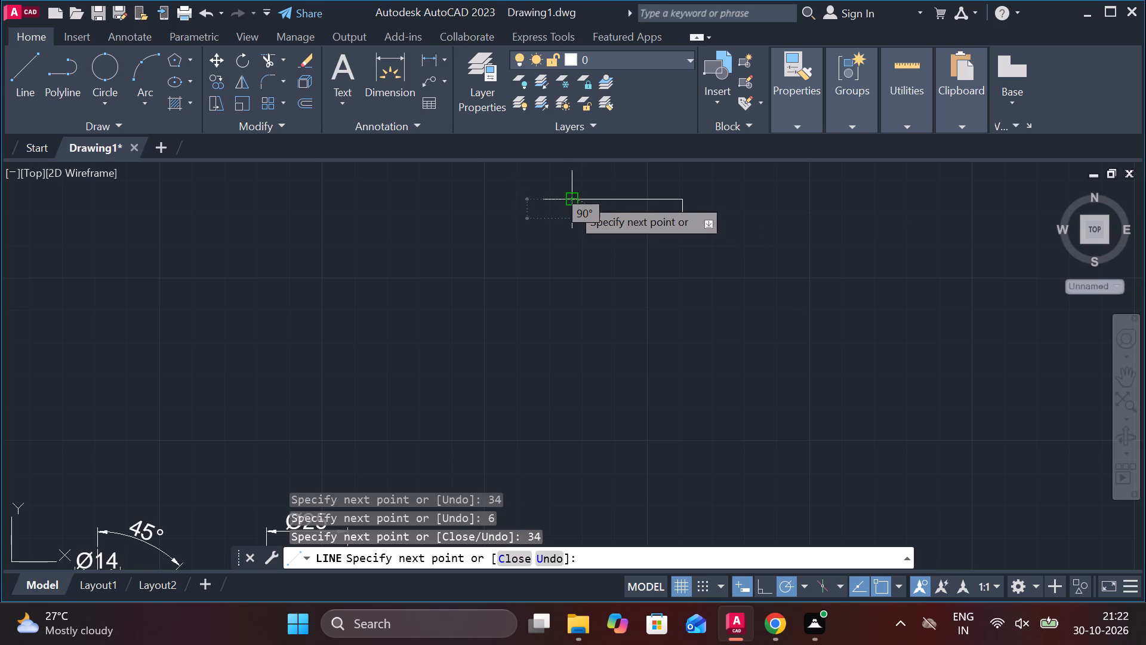
key(Escape)
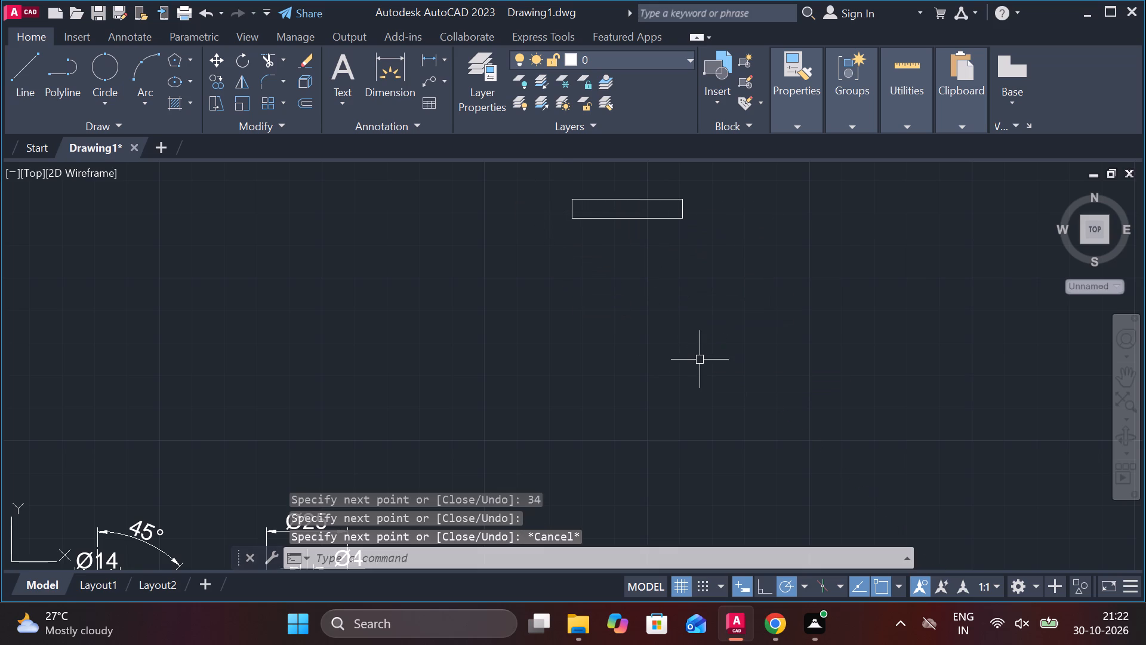
Draw a vertical line about 68 long through the middle of the 34 by 6 rectangle, from below it to just above it.
click(24, 63)
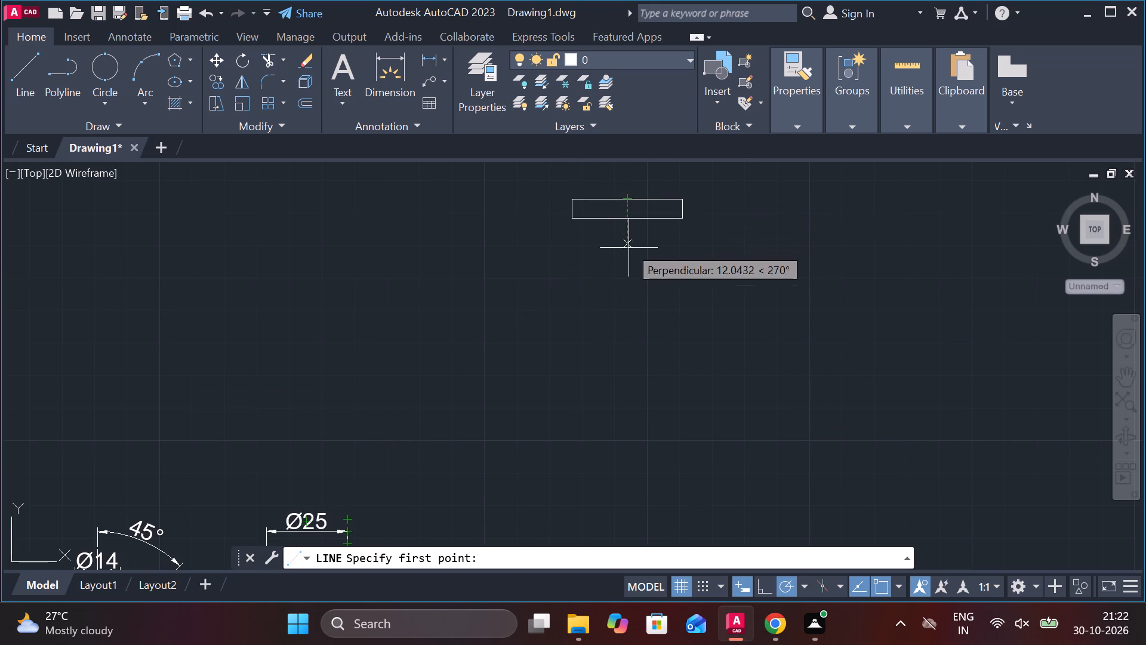
click(633, 379)
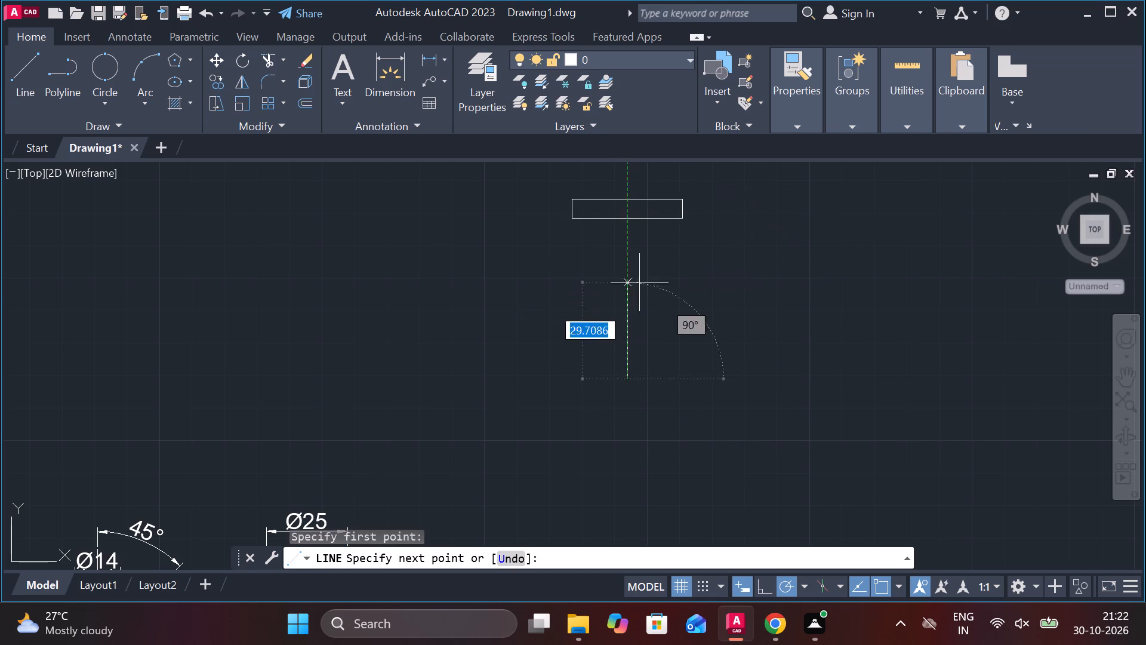
scroll(647, 331, down, 2)
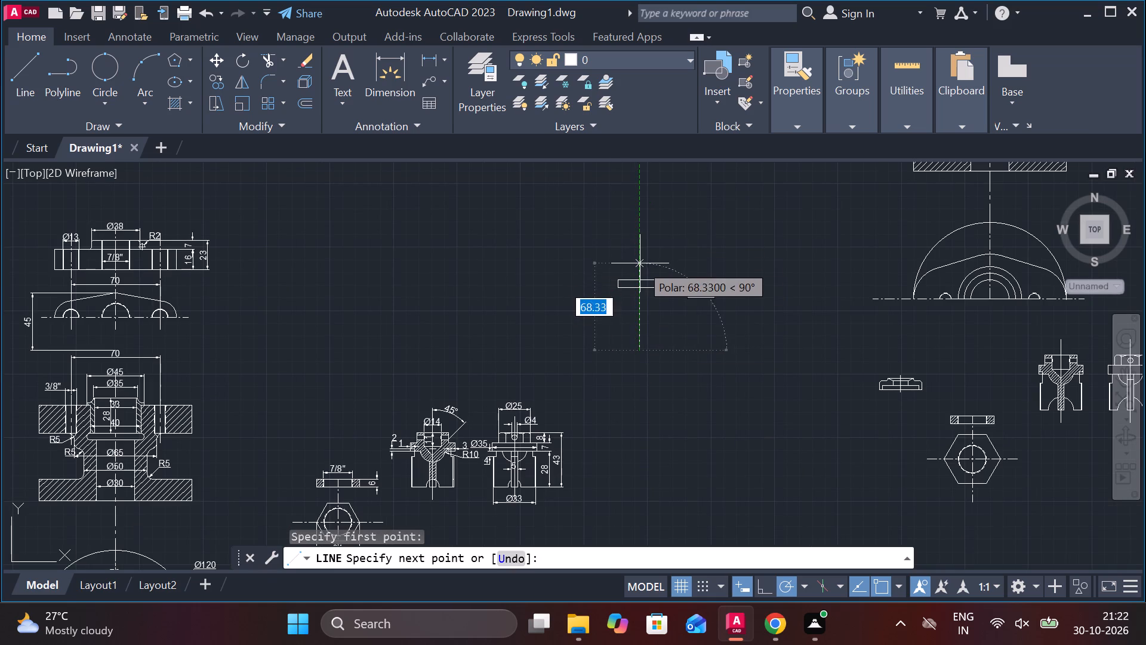
click(640, 263)
key(Escape)
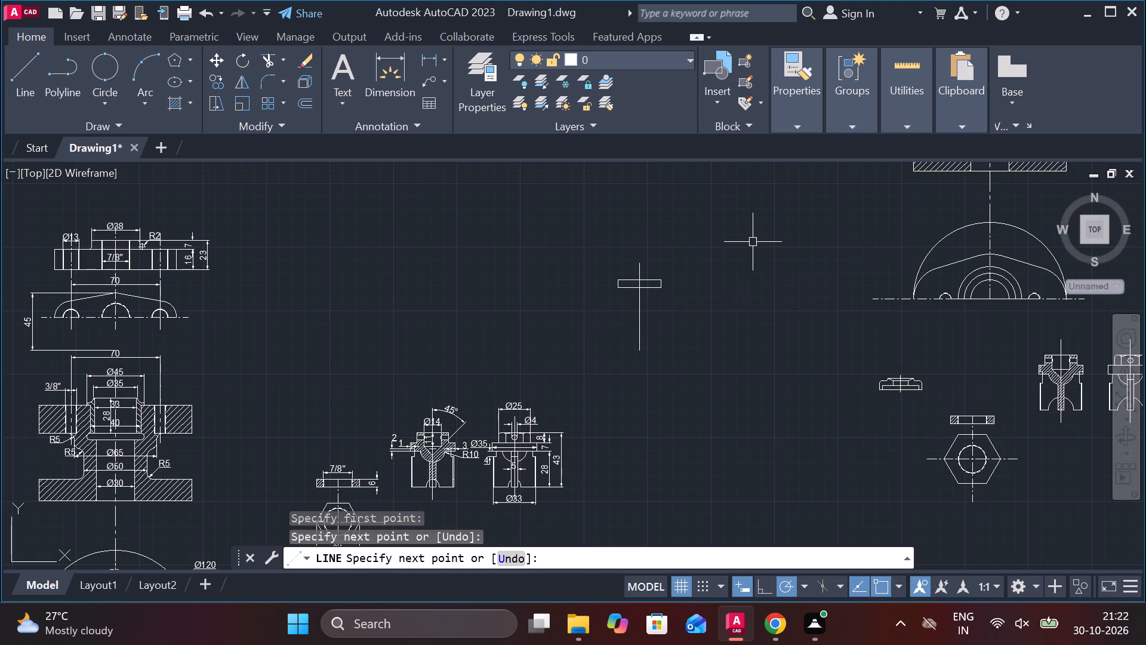
Change the linetype of the vertical centrelines in the dimensioned section view and the Ø33 outside view to CENTER.
scroll(520, 509, up, 3)
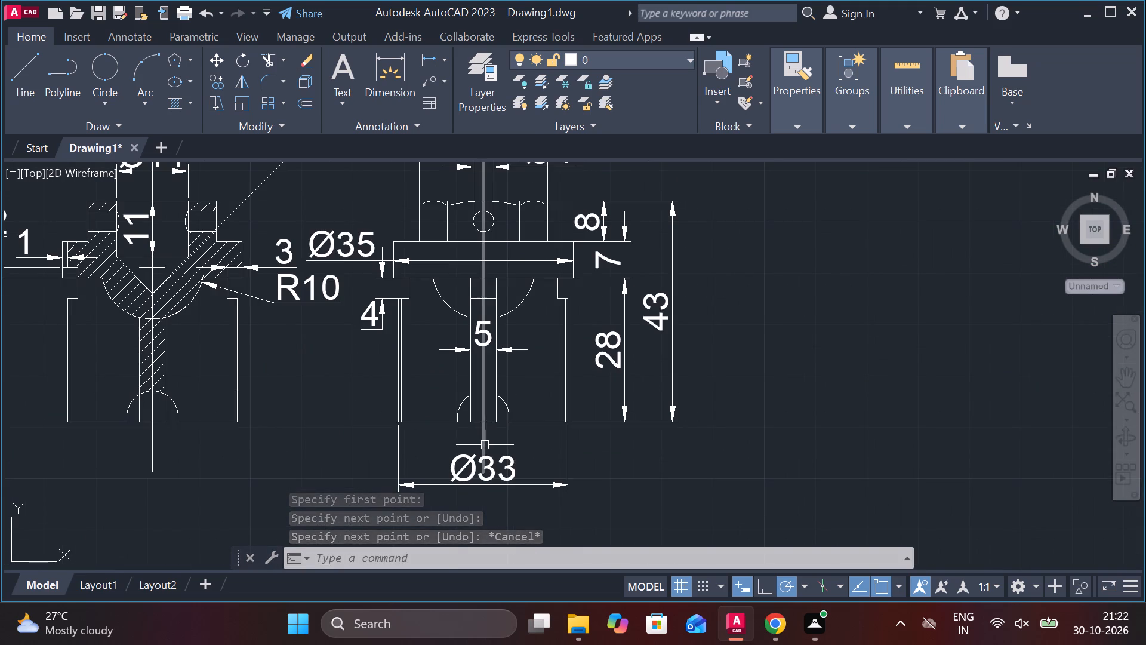
click(485, 445)
click(150, 443)
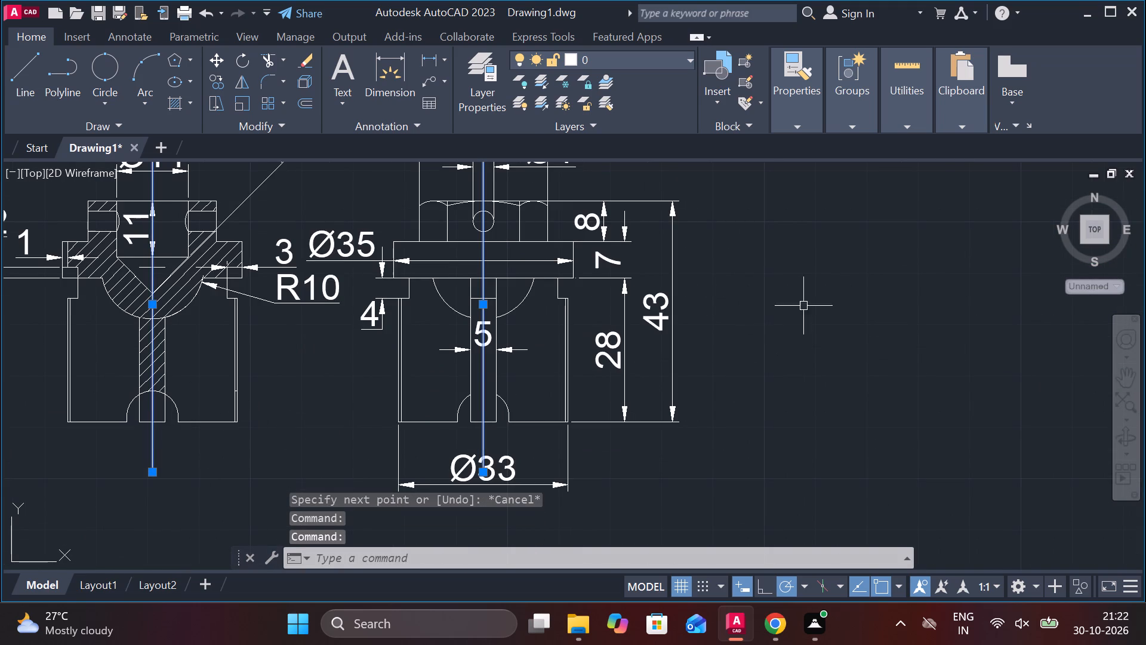
click(812, 125)
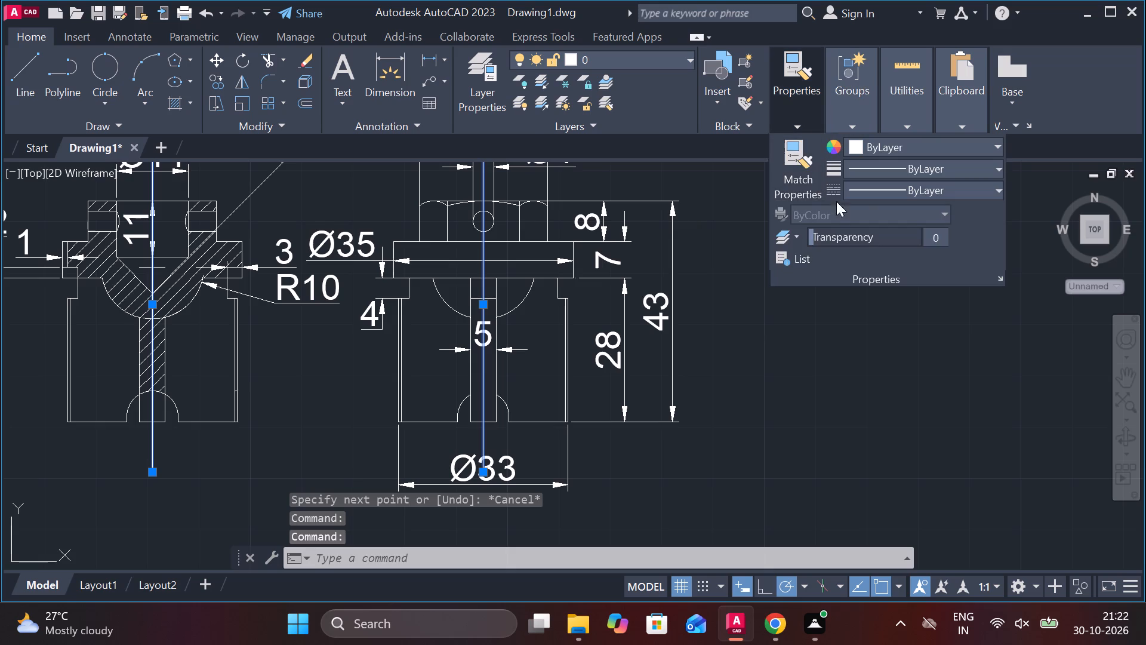
click(997, 188)
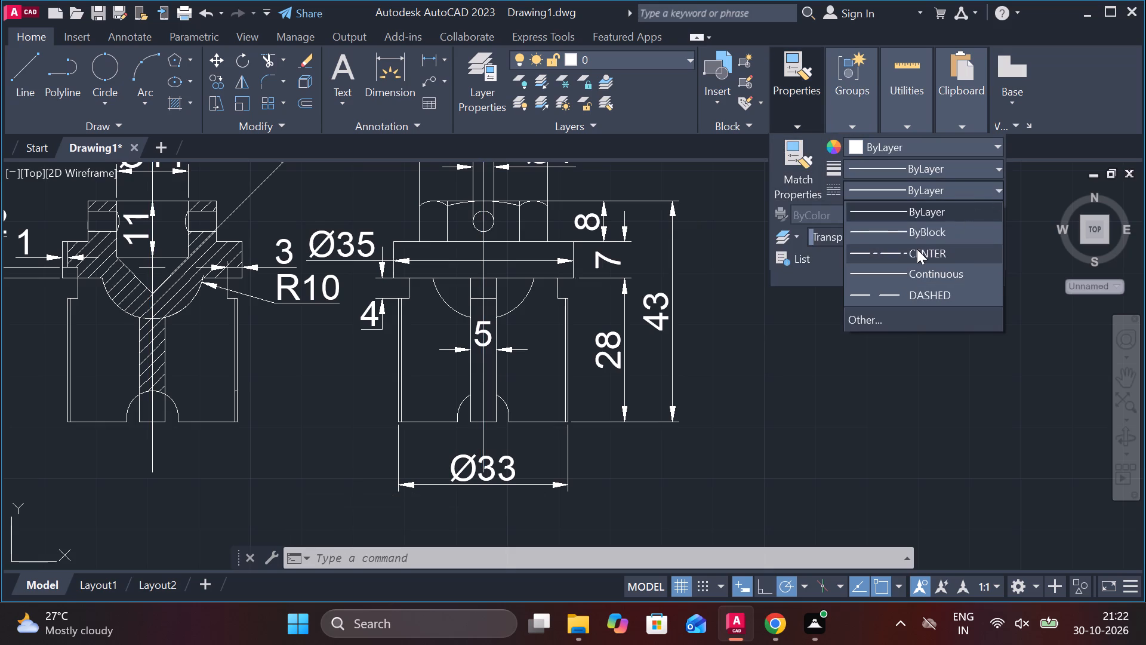
click(917, 249)
Move both short horizontal shoulder lines in the undimensioned outside view, below its flange, straight up by 3.
scroll(796, 294, down, 3)
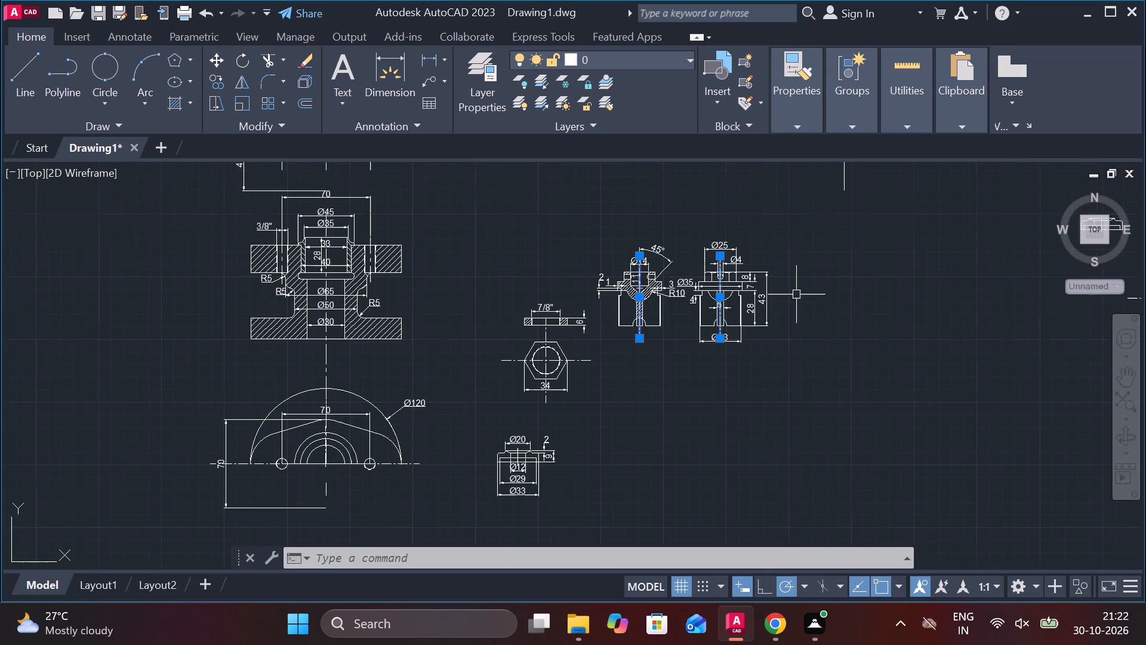
scroll(880, 310, down, 2)
scroll(1039, 281, up, 3)
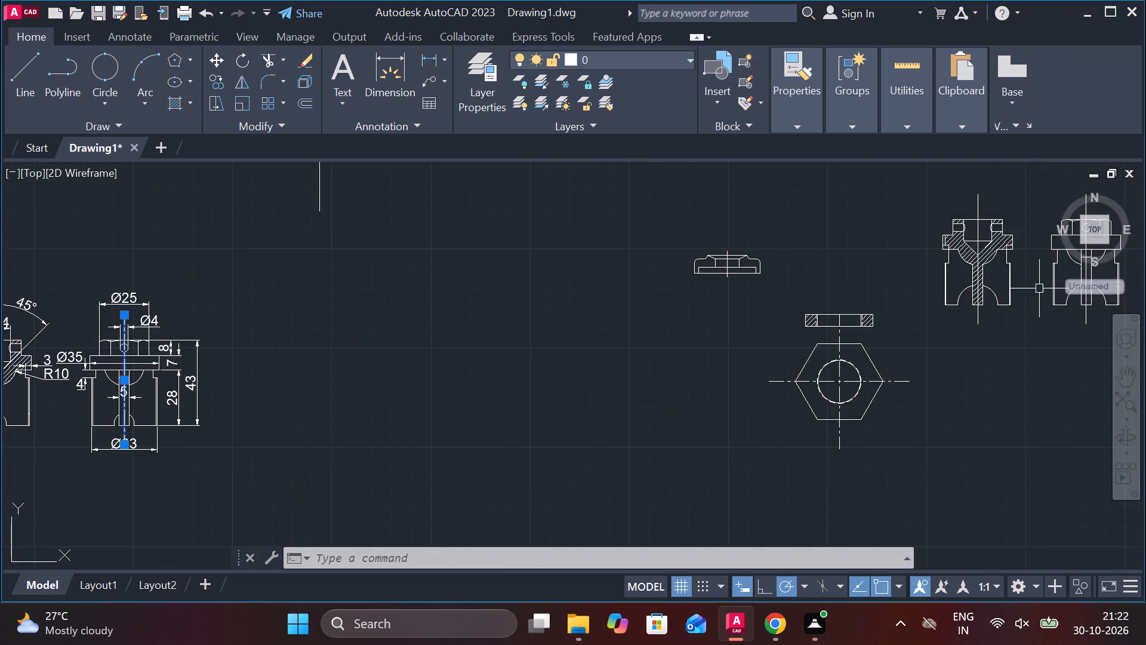
scroll(1037, 295, down, 3)
scroll(894, 301, up, 2)
scroll(894, 301, down, 2)
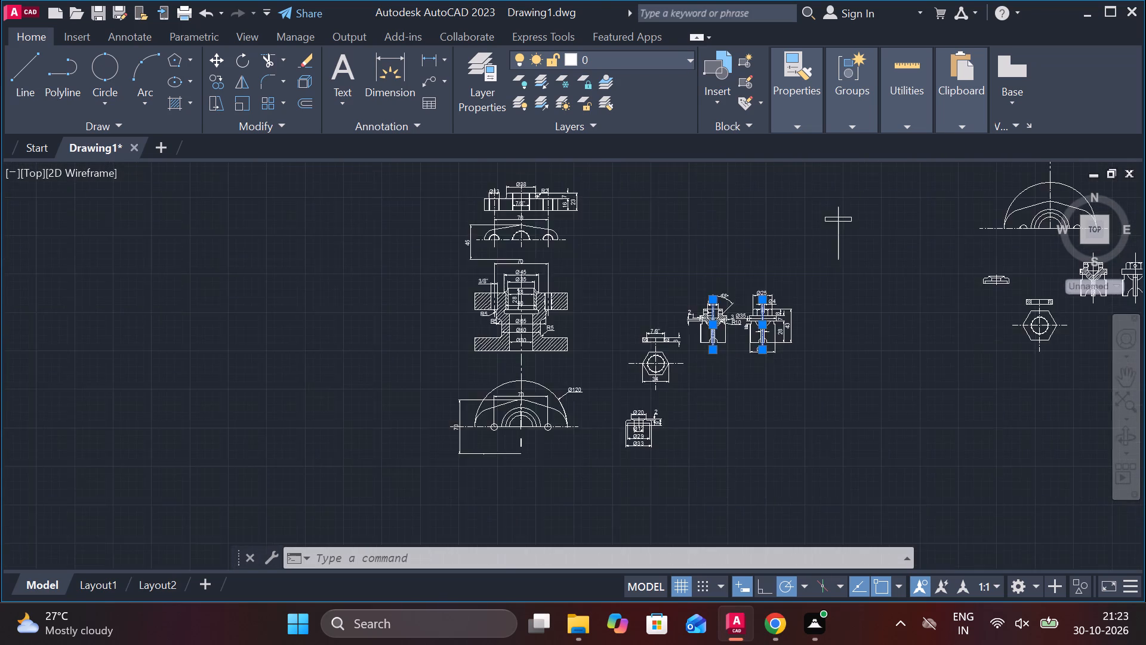
scroll(1073, 302, up, 3)
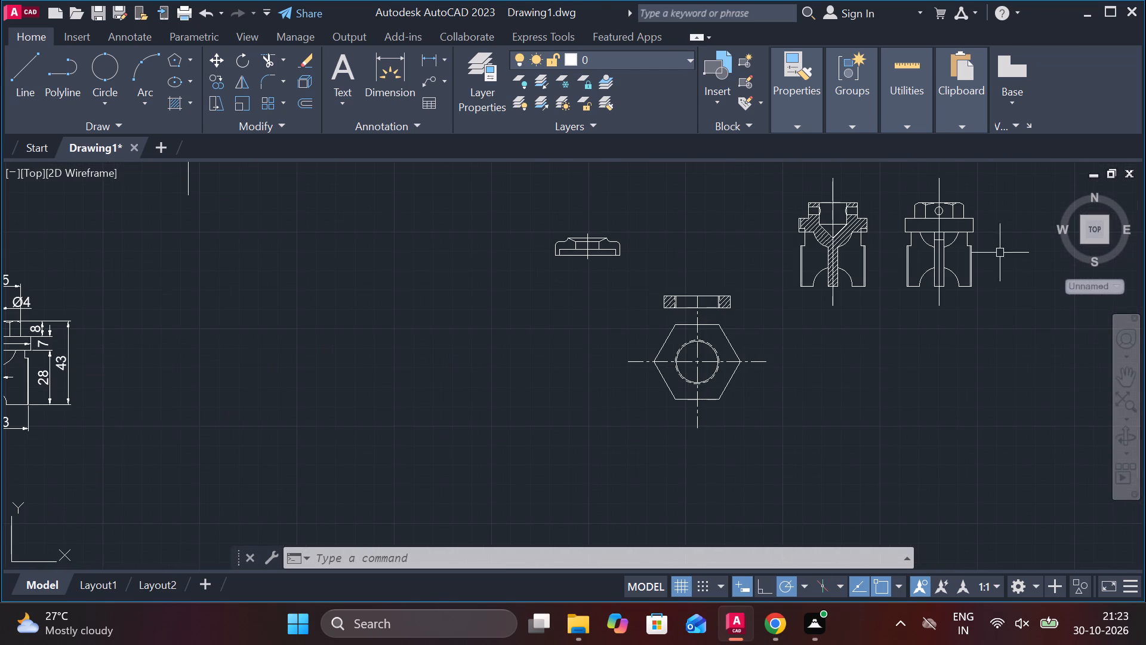
scroll(1002, 225, up, 2)
scroll(941, 280, up, 2)
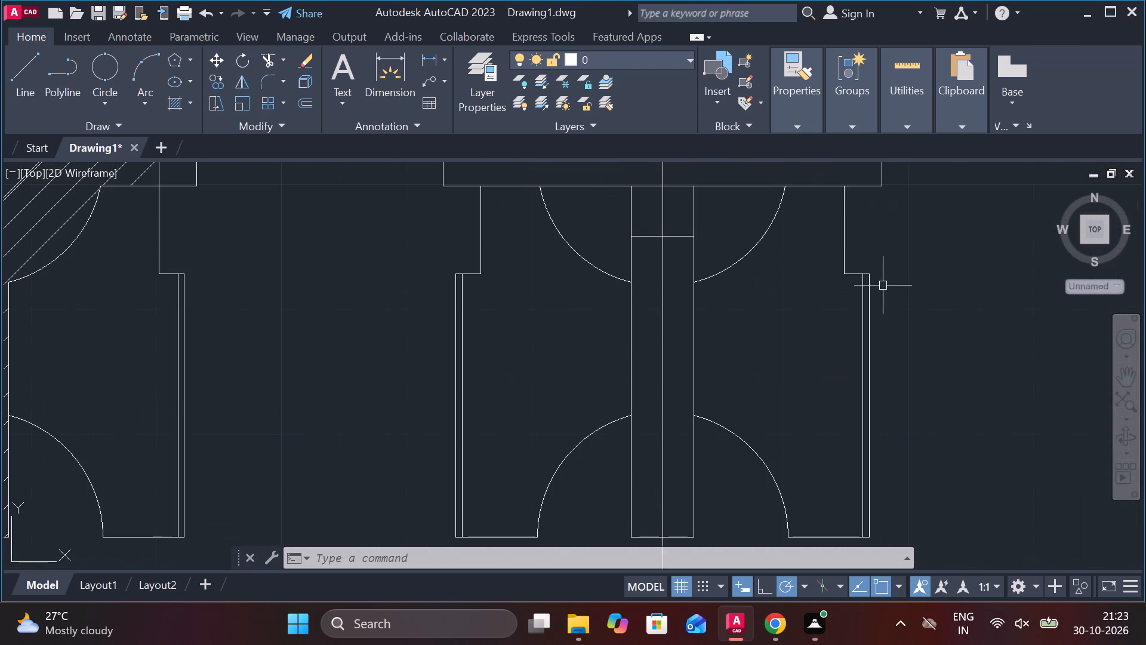
click(862, 275)
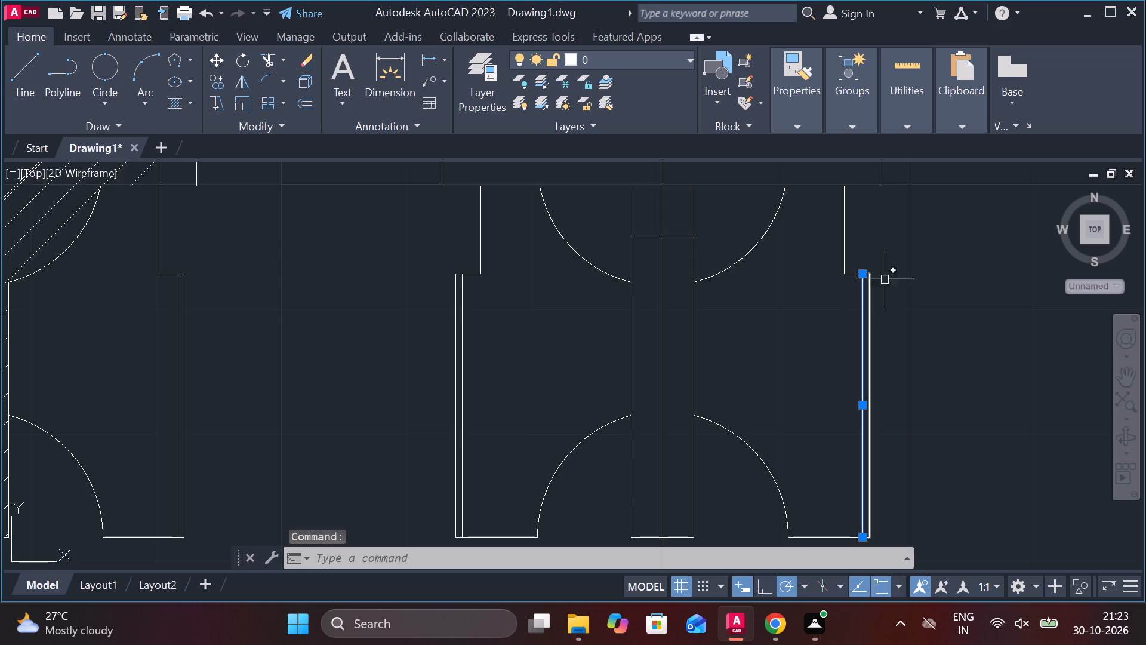
key(Escape)
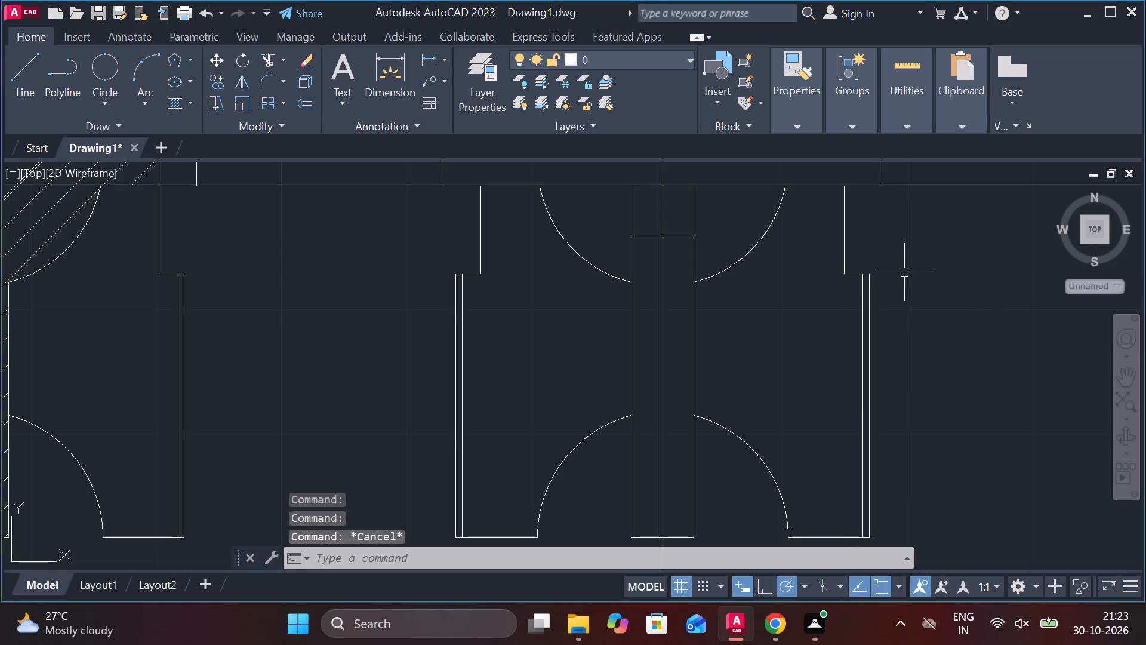
click(856, 274)
click(470, 275)
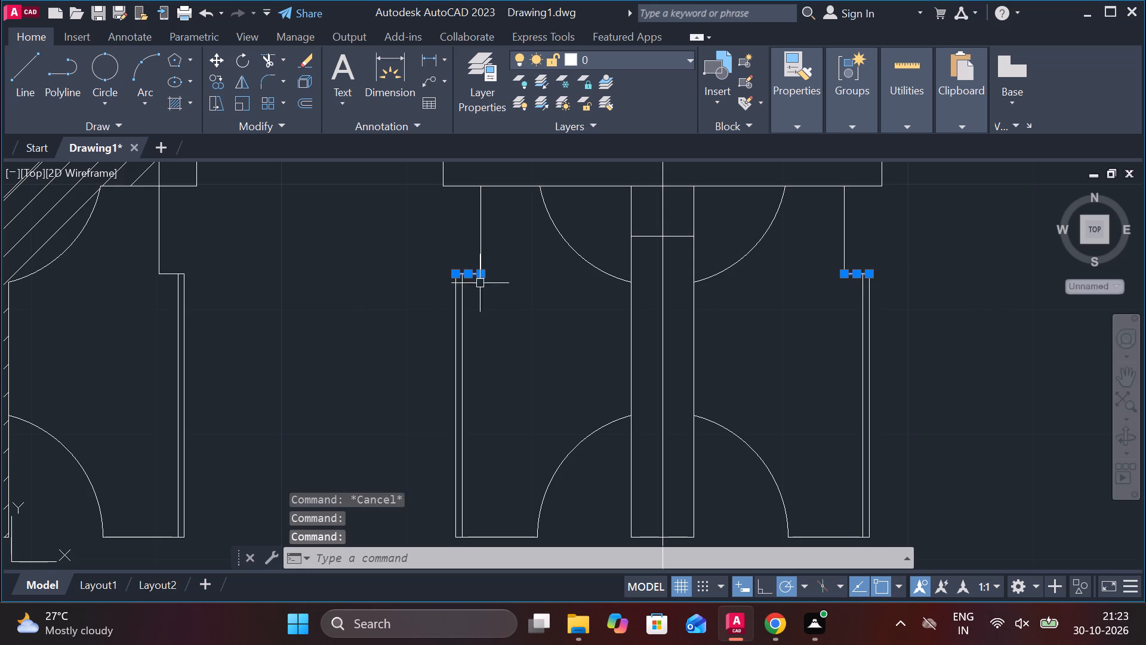
click(221, 60)
click(470, 272)
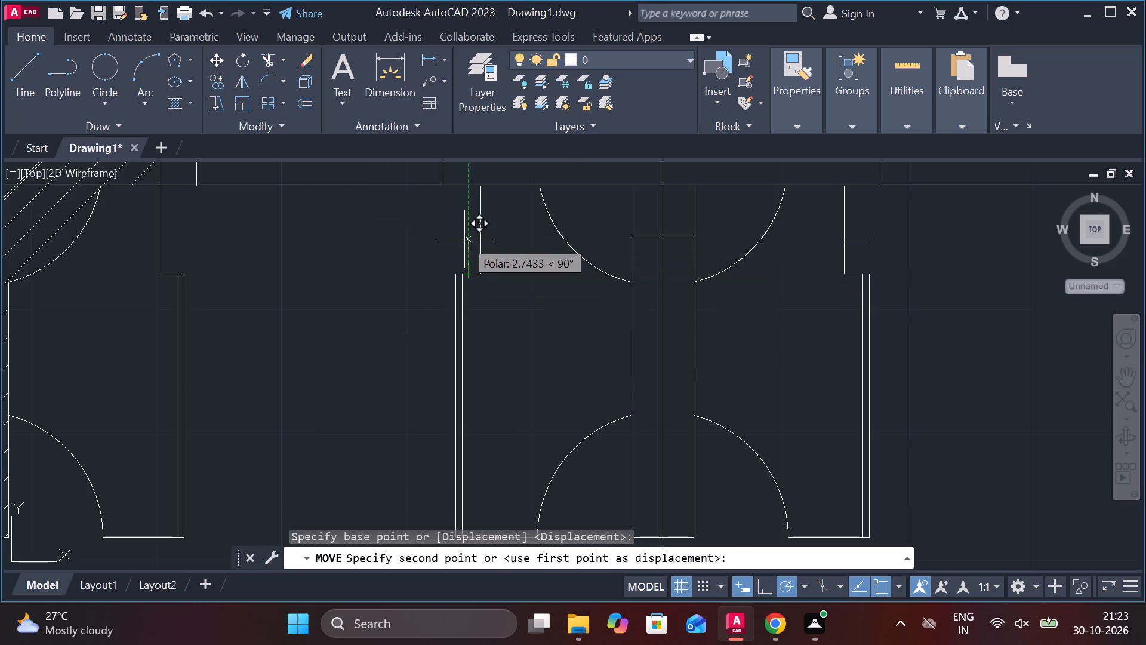
key(3)
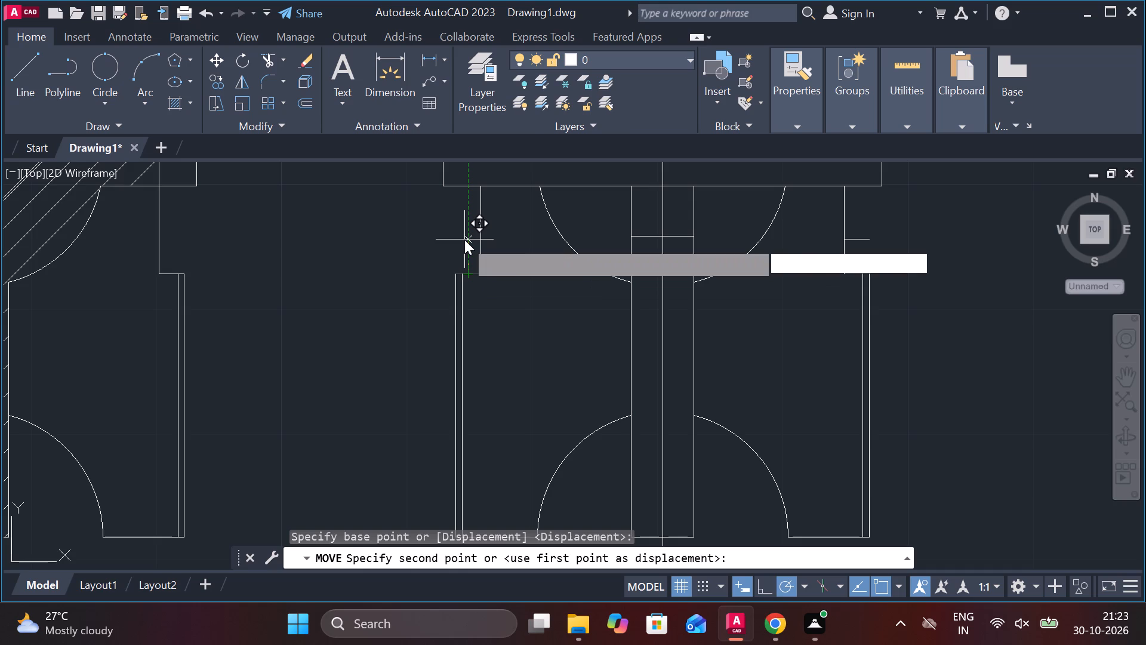
key(Return)
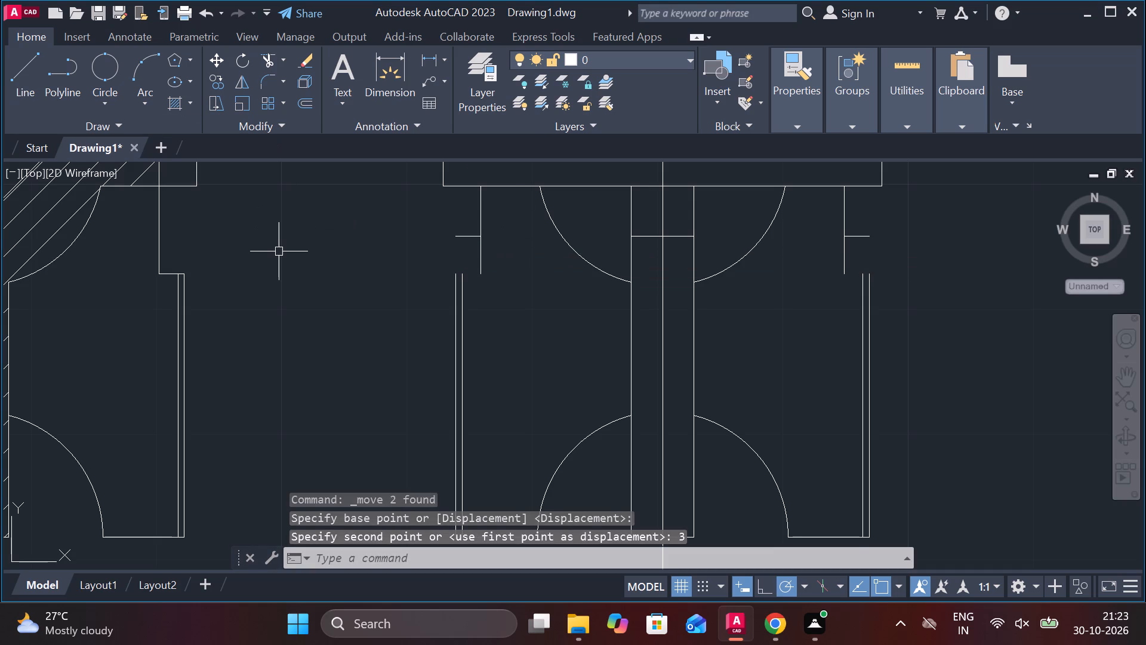
Extend the four vertical side lines of the undimensioned outside view up to its raised shoulder lines.
key(Escape)
text(ex)
key(Return)
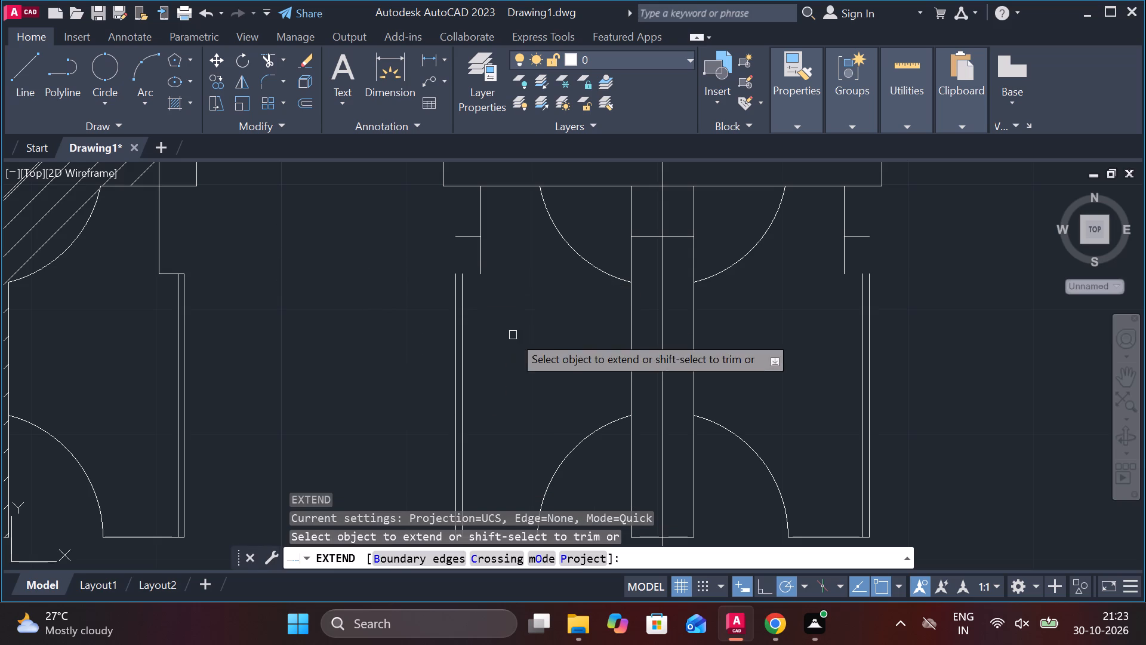
click(463, 328)
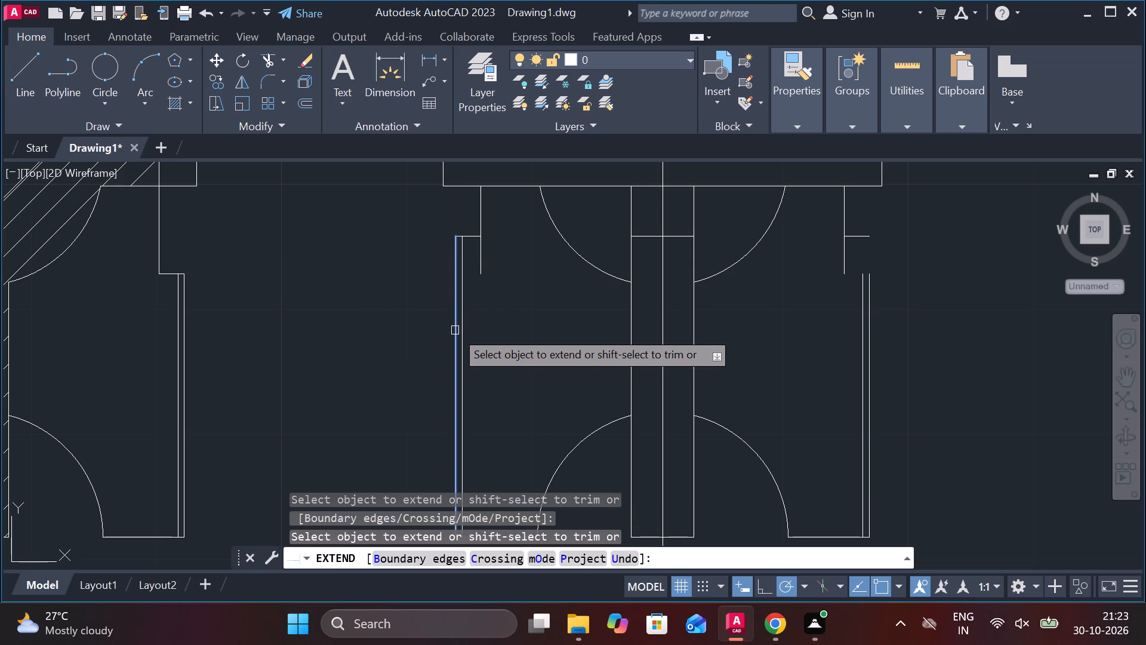
click(455, 330)
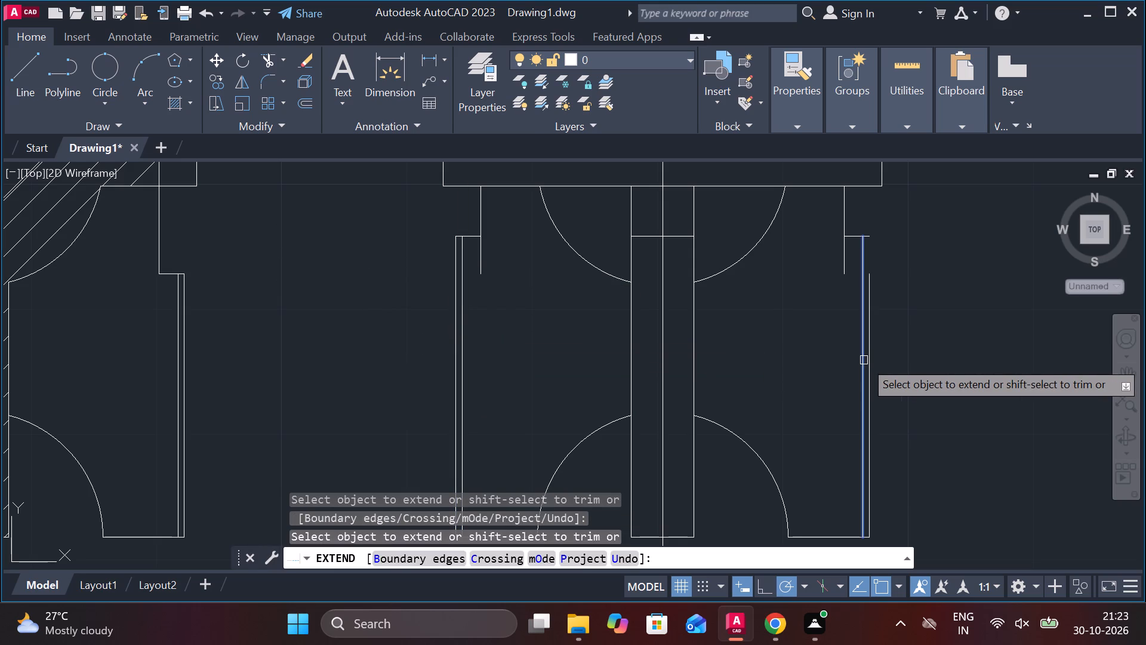
click(864, 360)
click(871, 360)
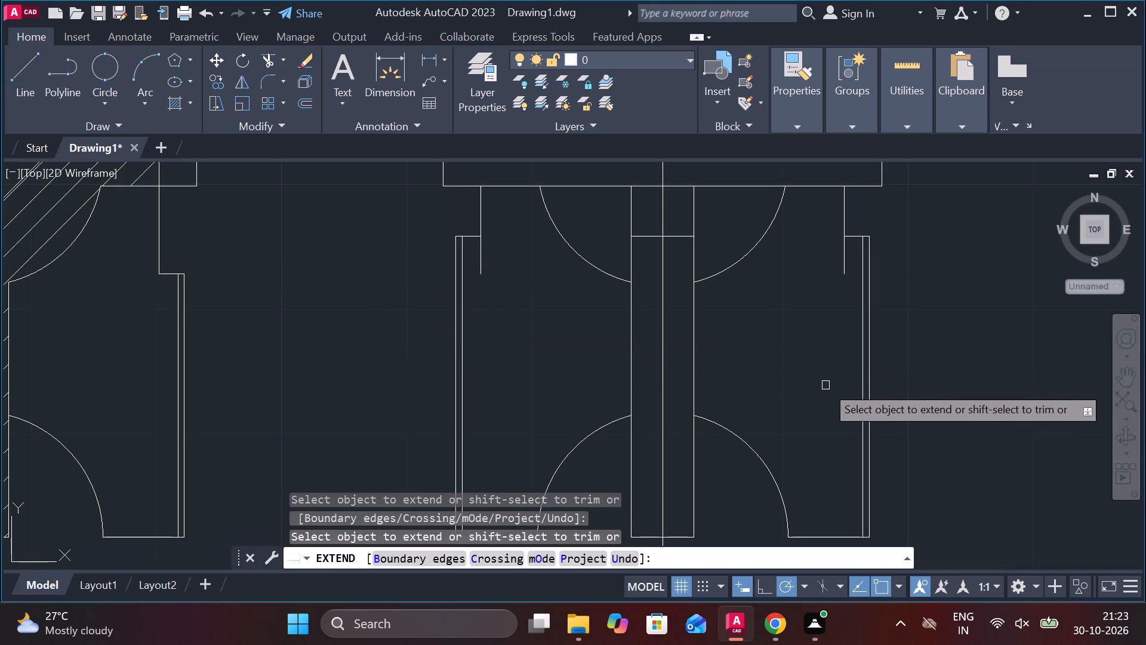
key(Escape)
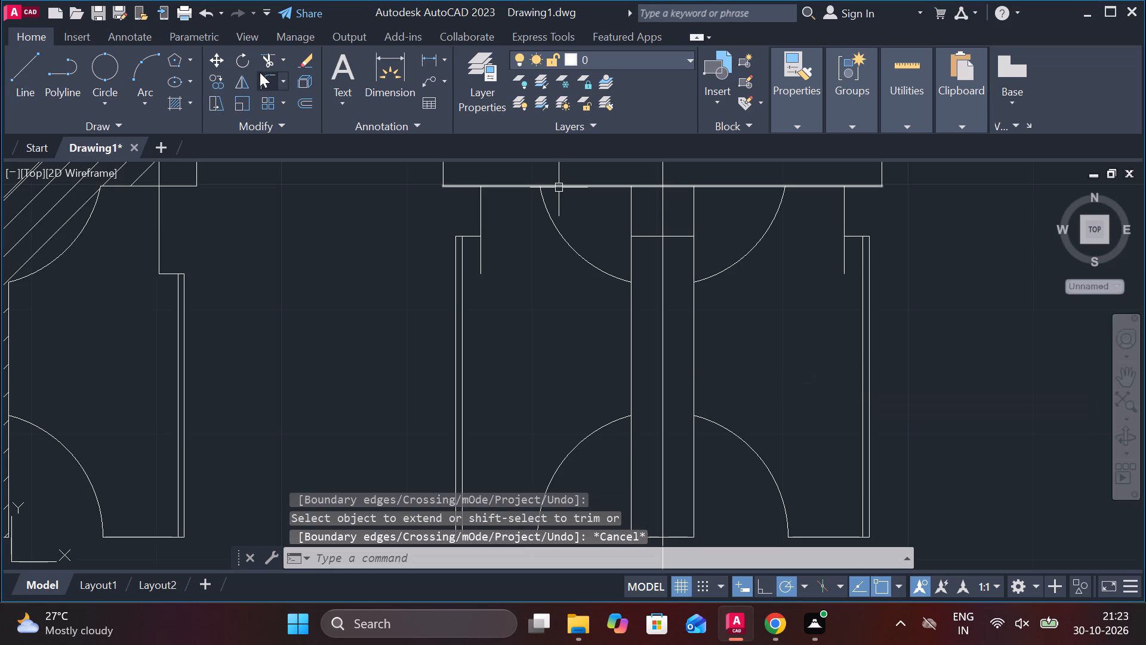
Trim the two vertical neck line ends hanging below the shoulder lines in the undimensioned outside view.
click(267, 61)
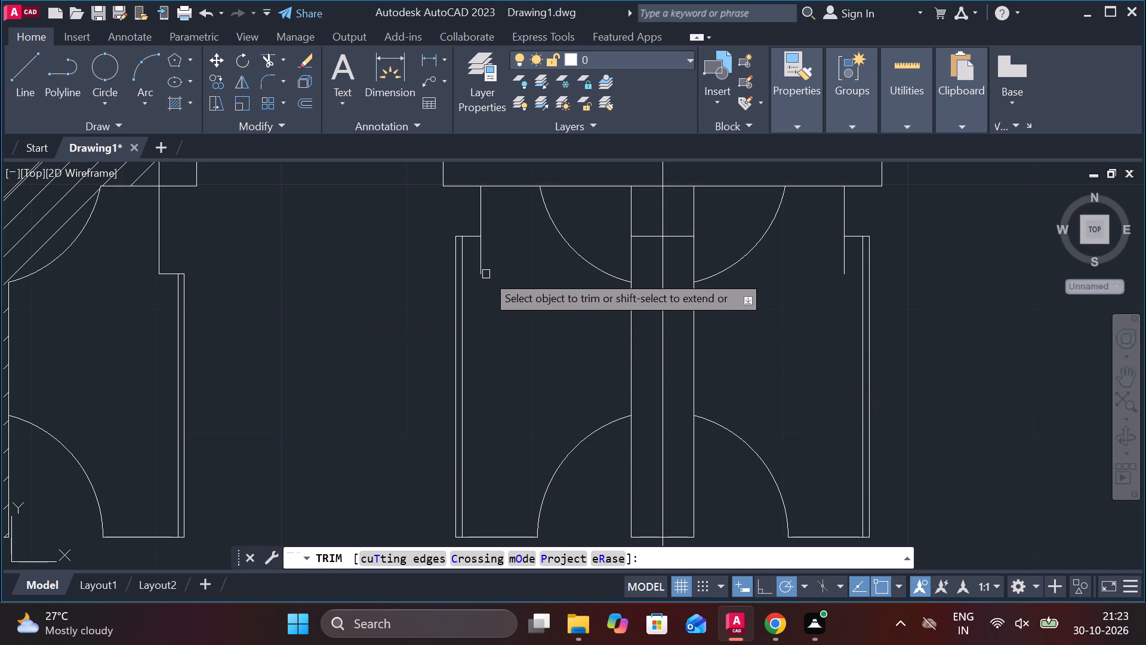
double_click(485, 274)
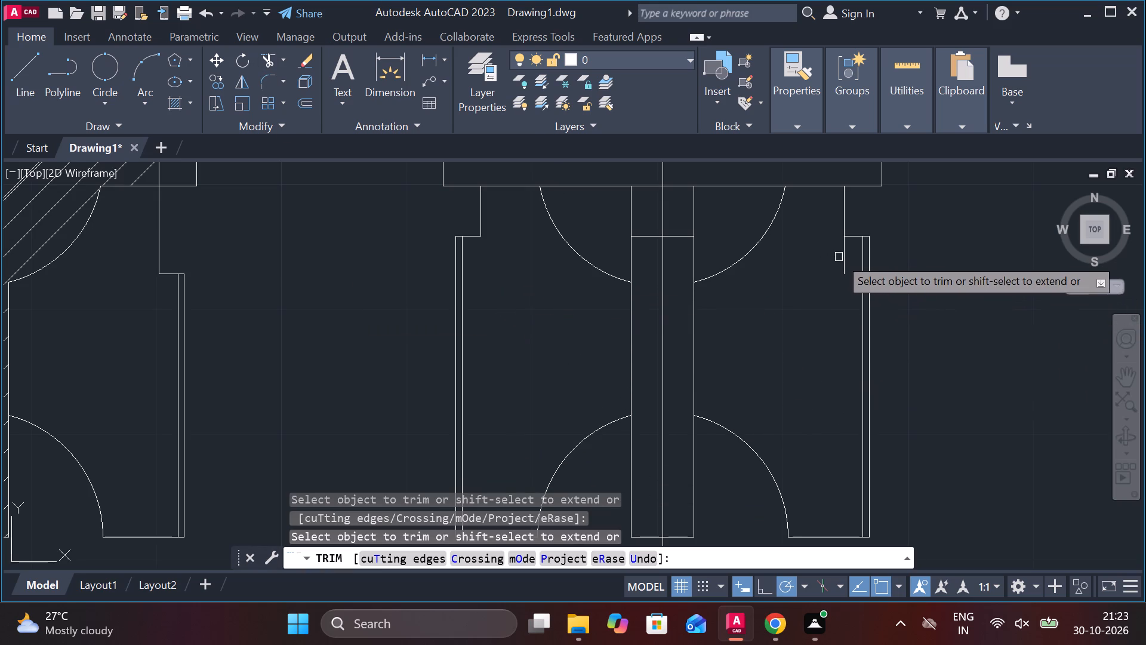
click(840, 258)
scroll(833, 387, down, 1)
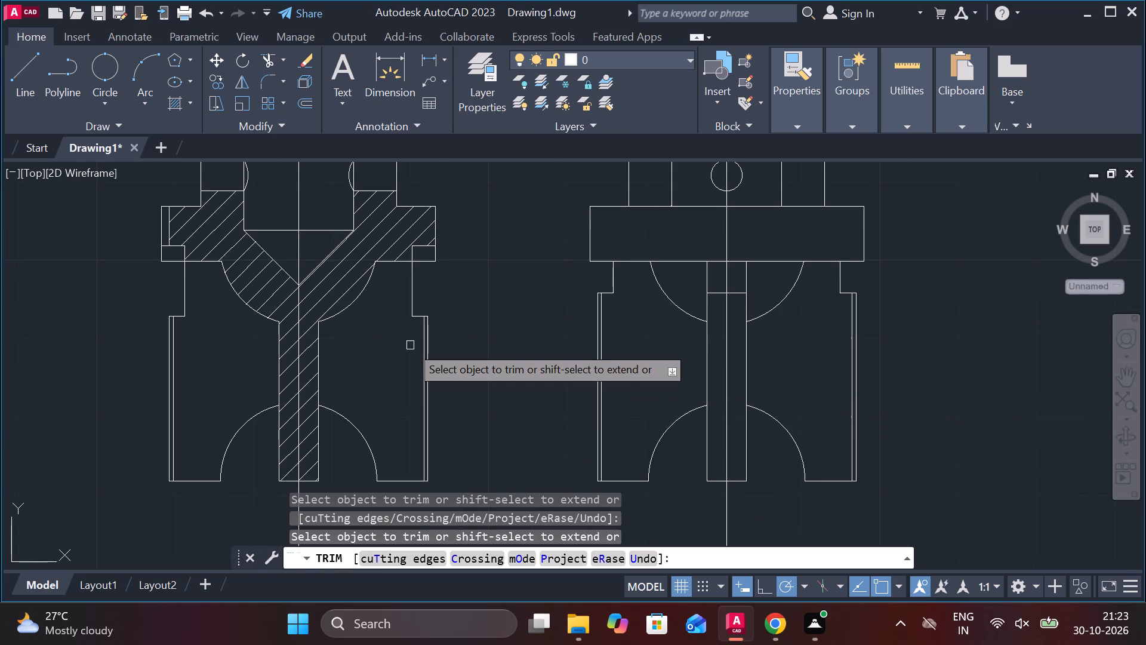
key(Escape)
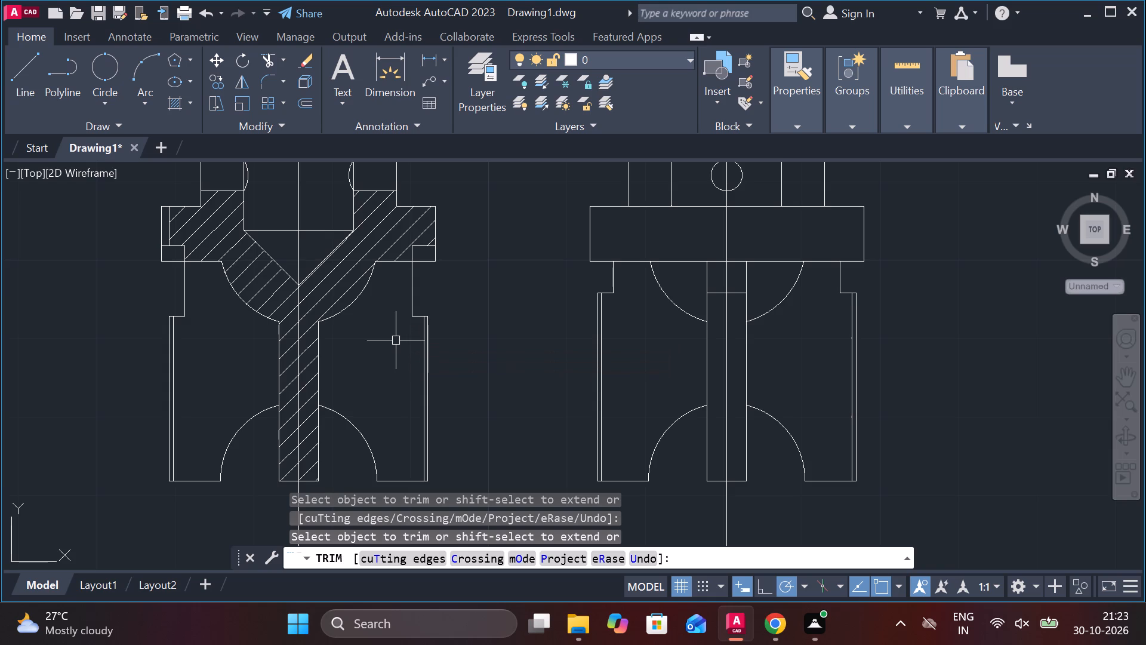
Move both short horizontal shoulder lines in the undimensioned section view, below its flange, straight up by 3.
scroll(130, 300, up, 2)
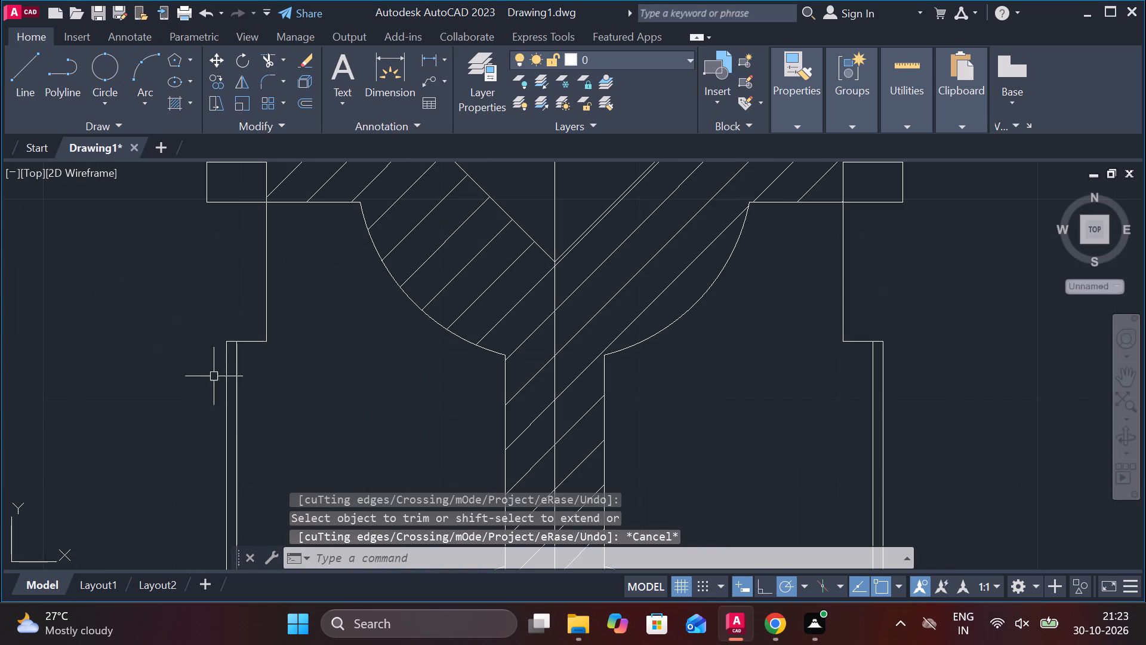
click(255, 343)
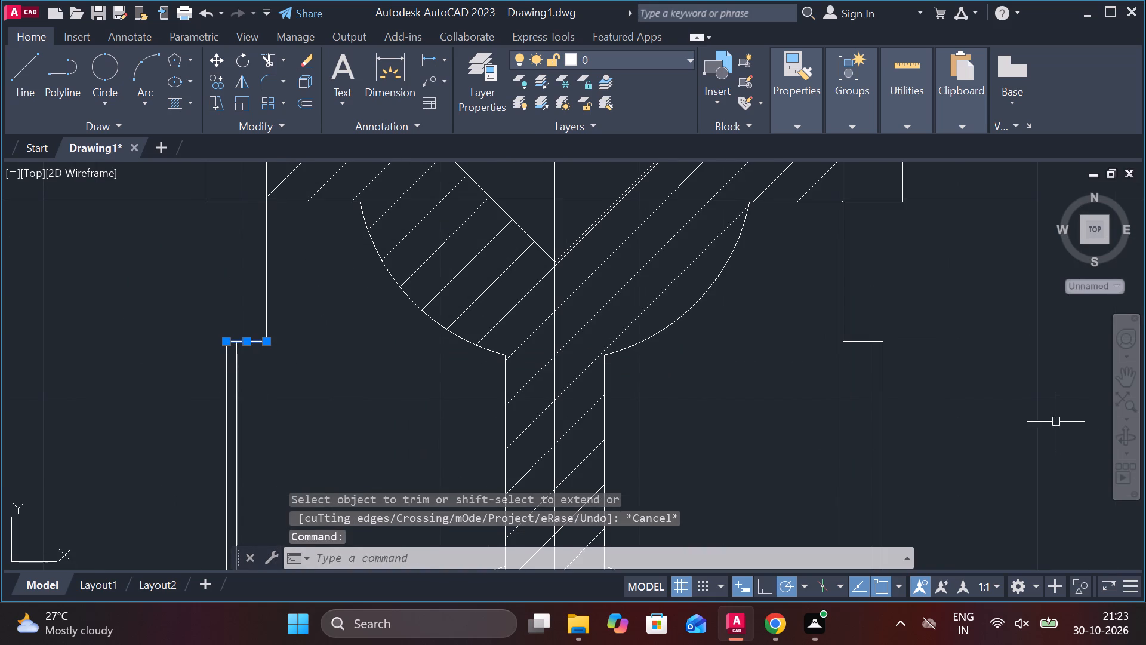
click(858, 341)
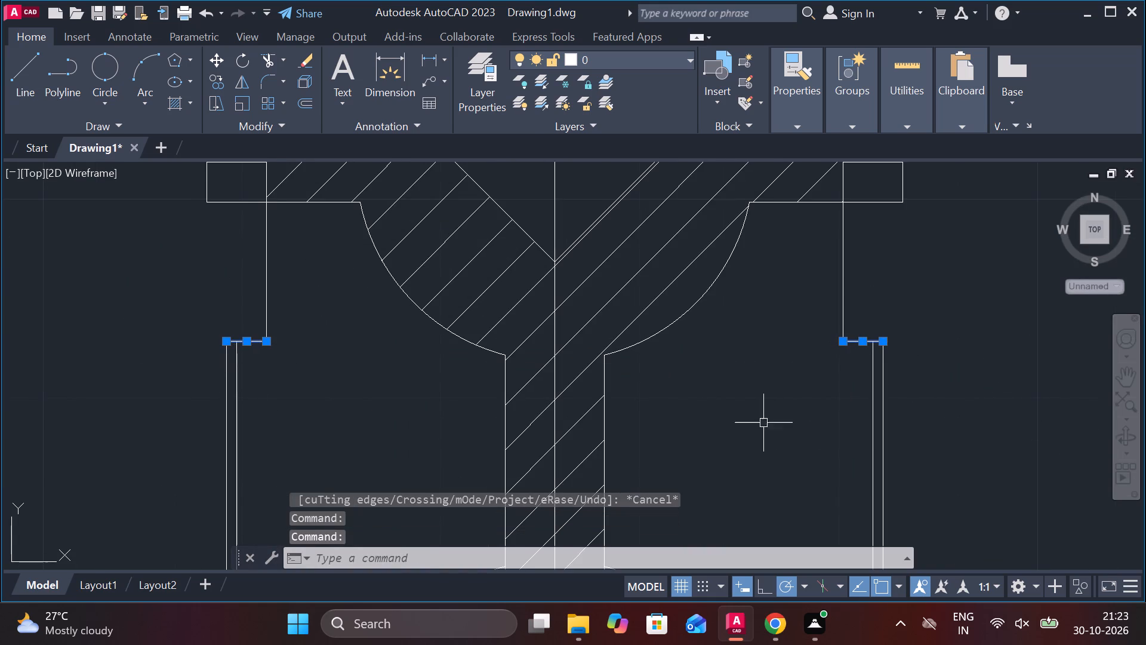
click(215, 65)
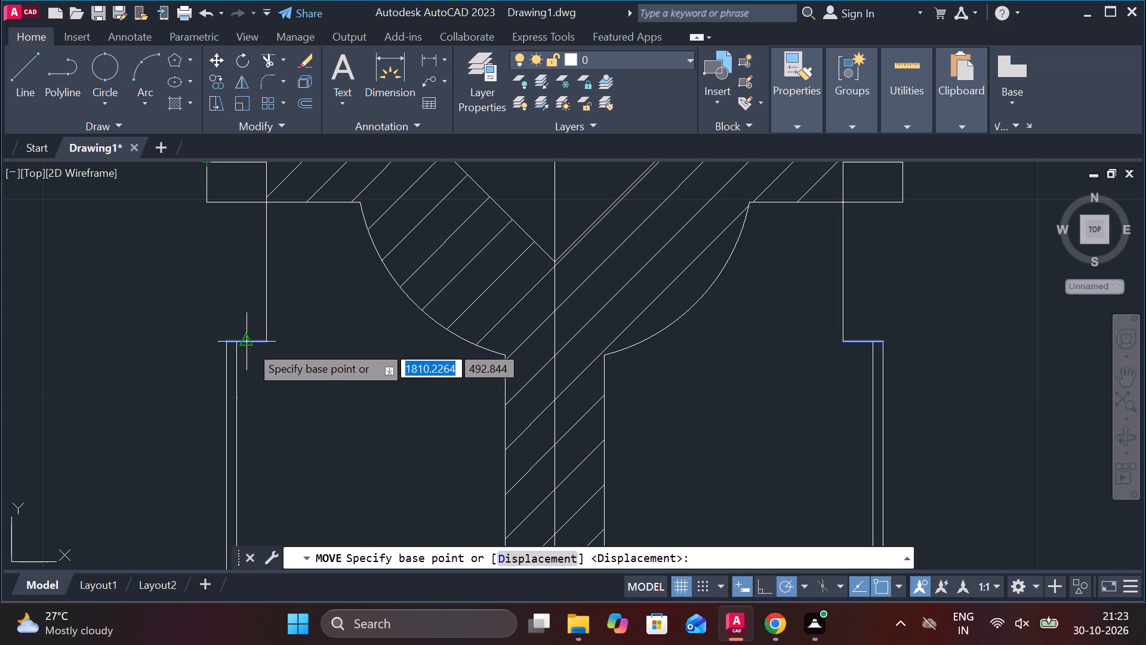
click(249, 345)
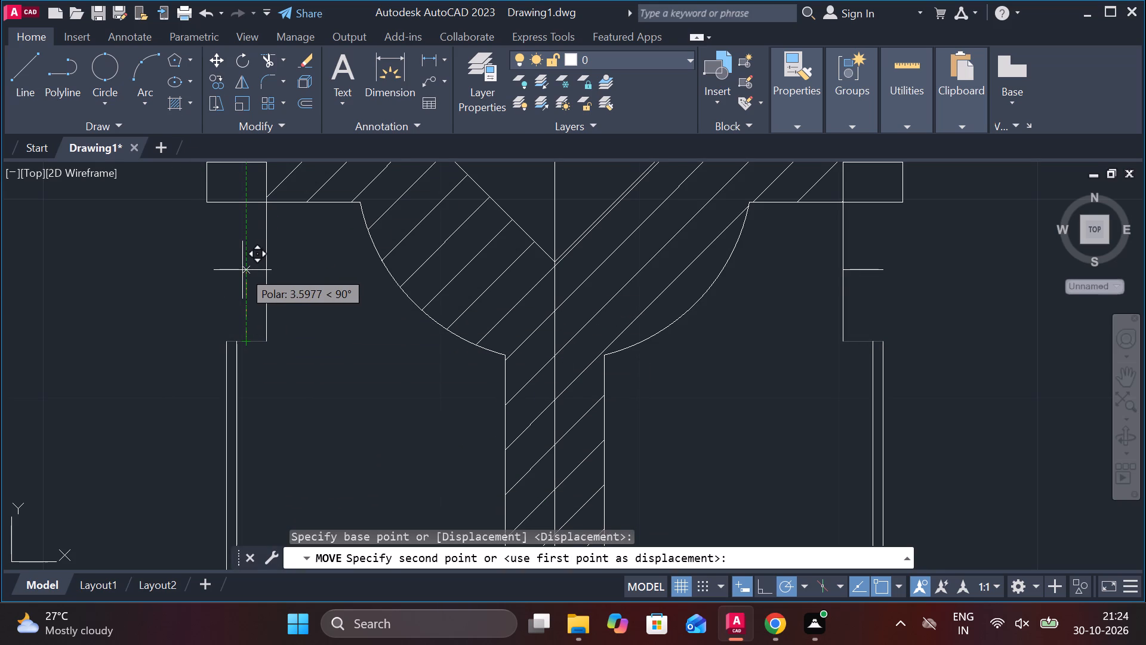
key(3)
key(Return)
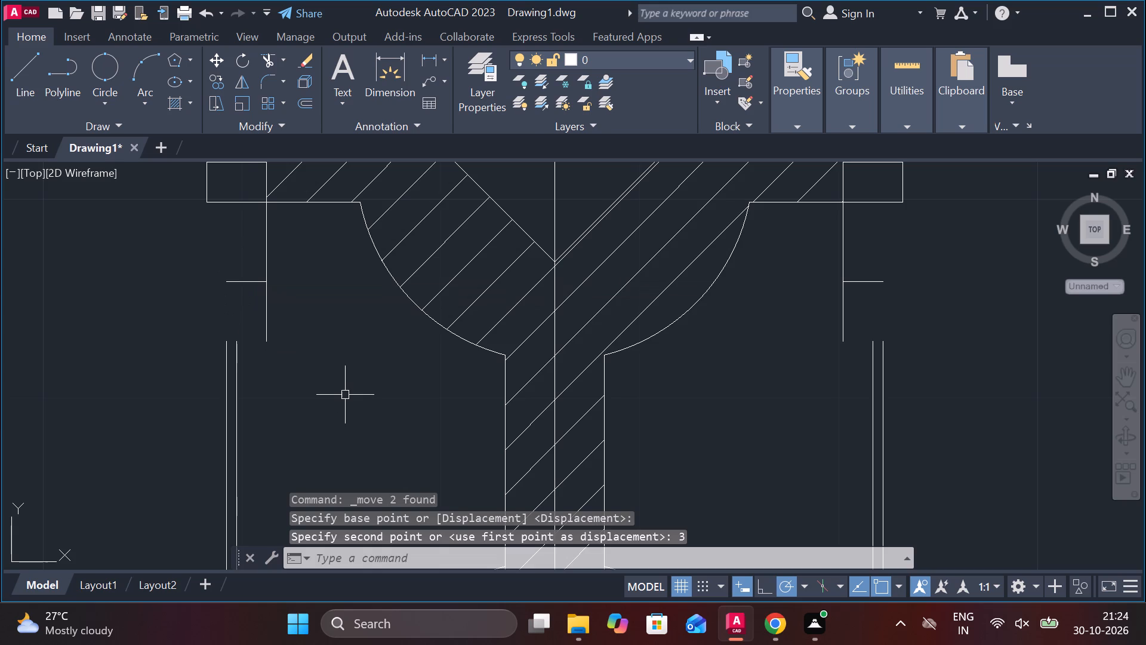
Extend the four vertical side lines of the undimensioned section view up to its raised shoulder lines.
key(Escape)
text(ex)
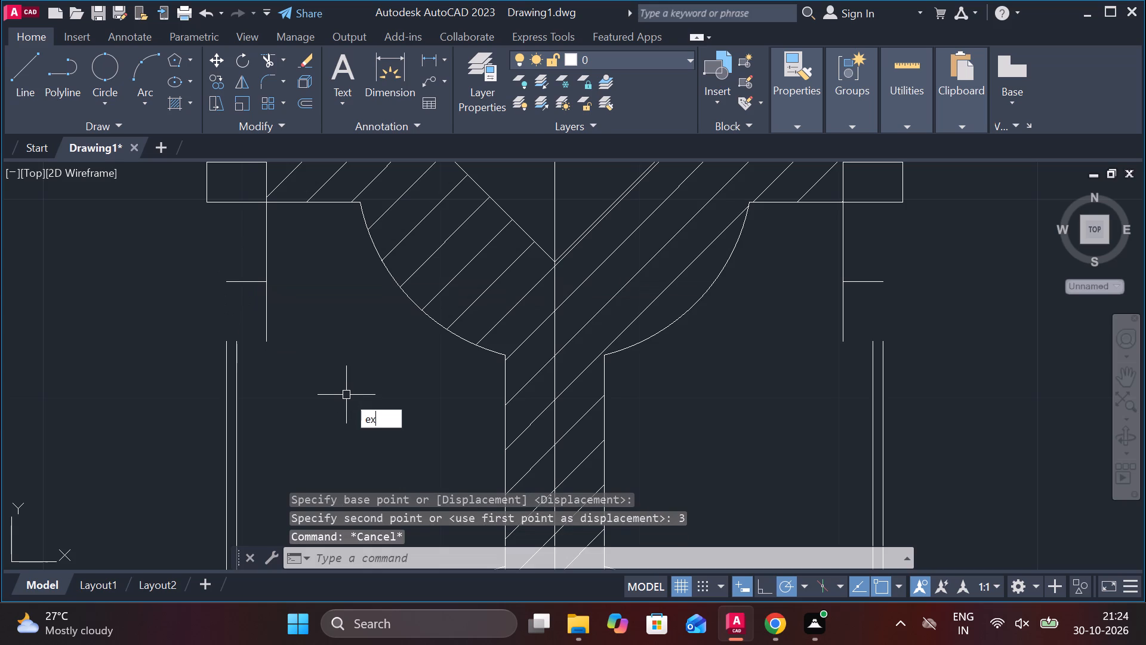
key(Return)
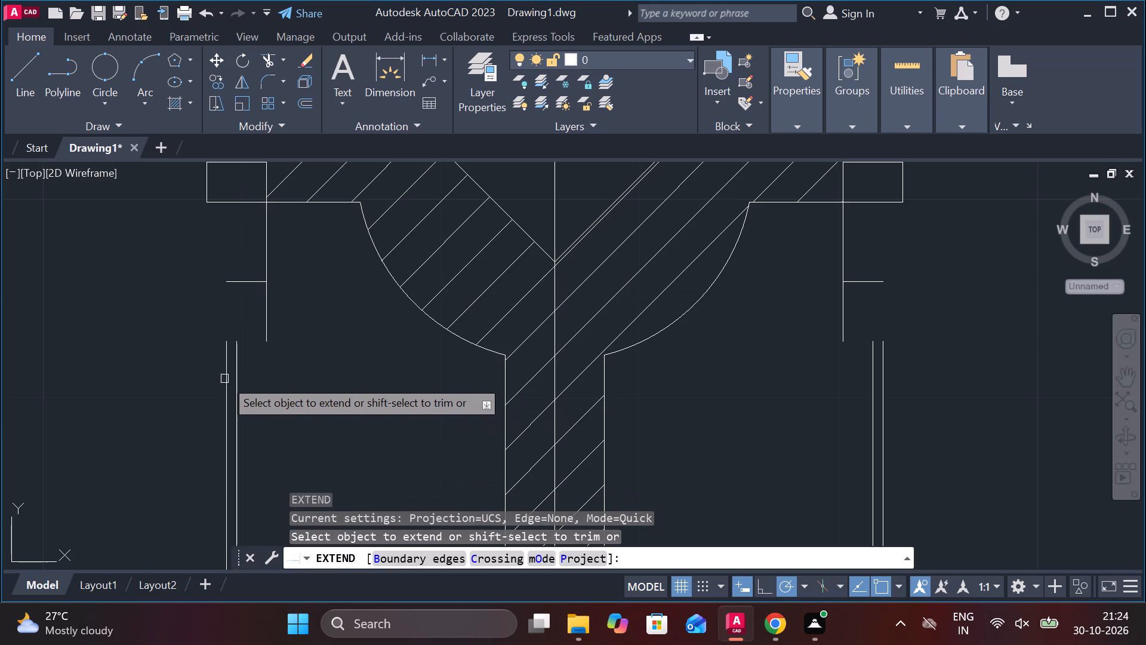
click(224, 379)
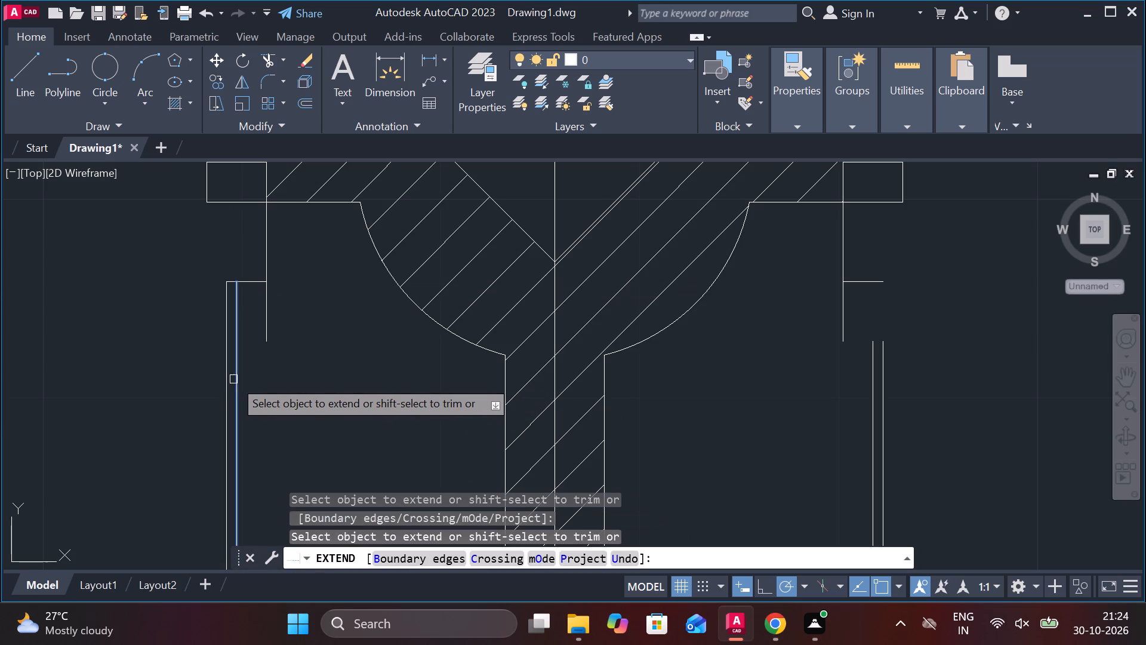
click(233, 379)
click(880, 420)
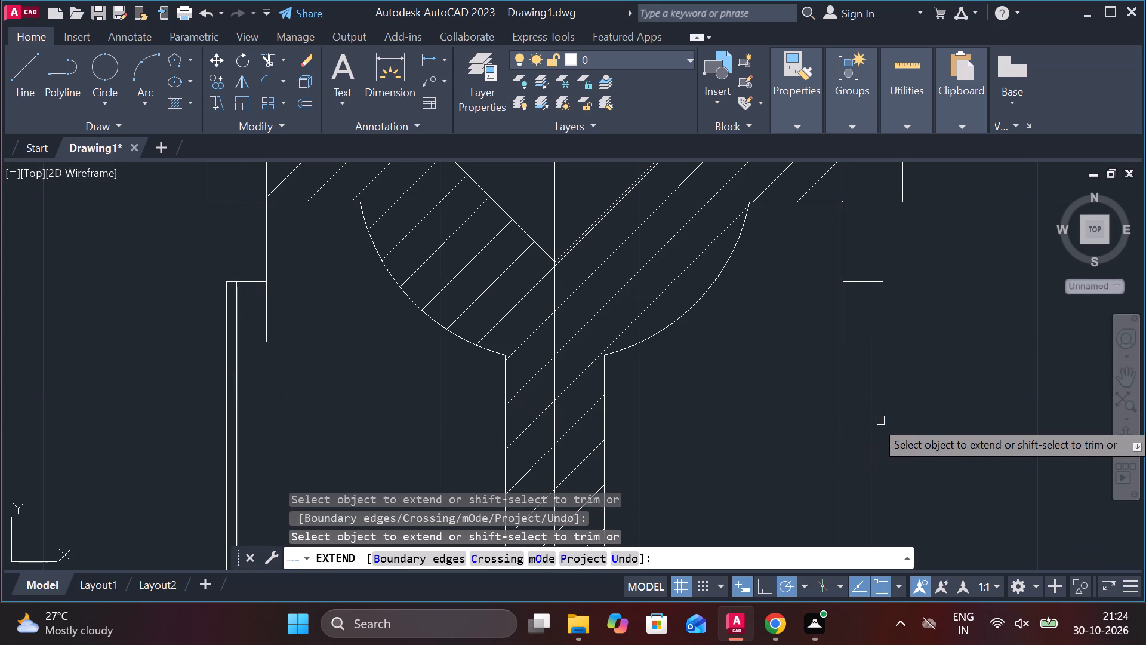
click(874, 421)
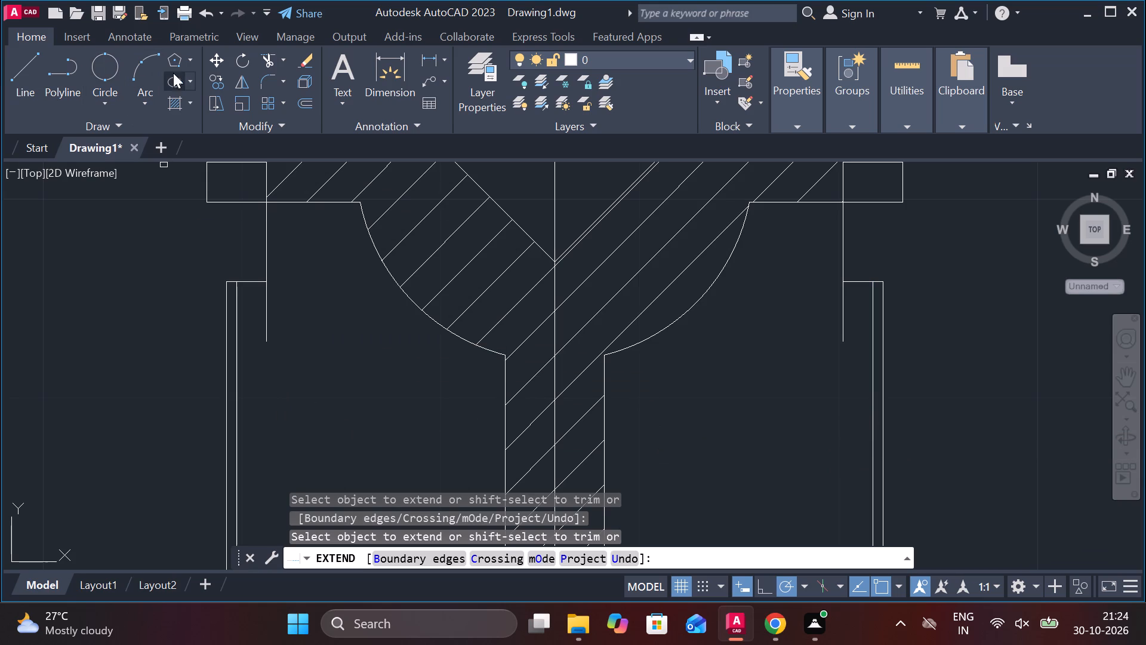
Trim the two vertical neck line ends hanging below the shoulder lines in the undimensioned section view.
click(269, 59)
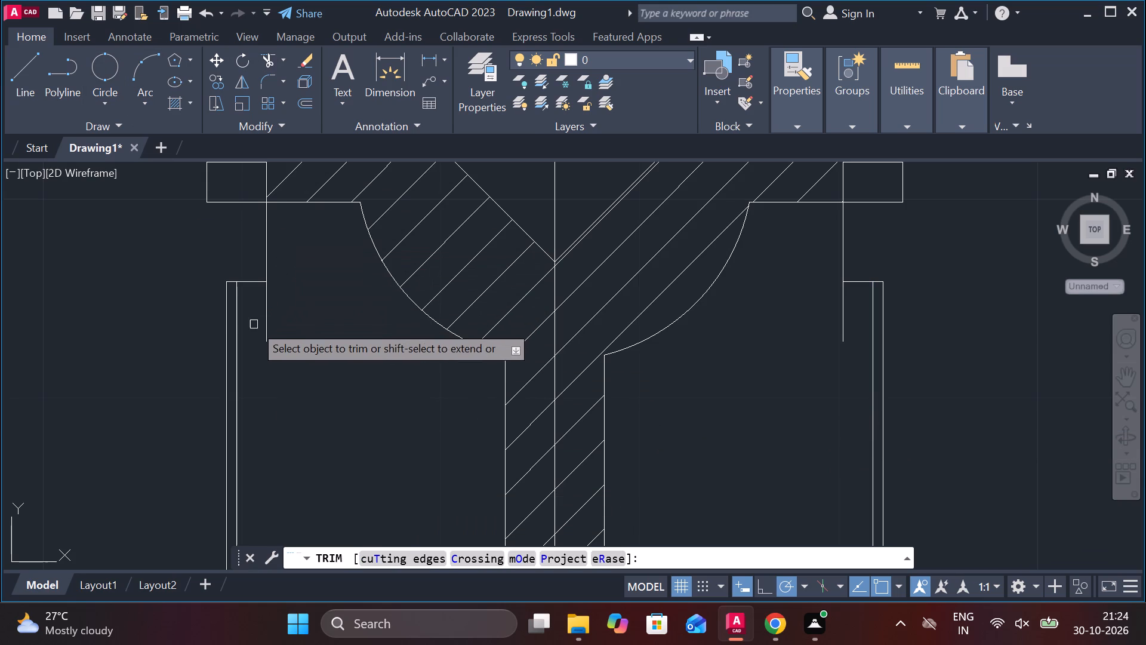
click(254, 324)
click(275, 306)
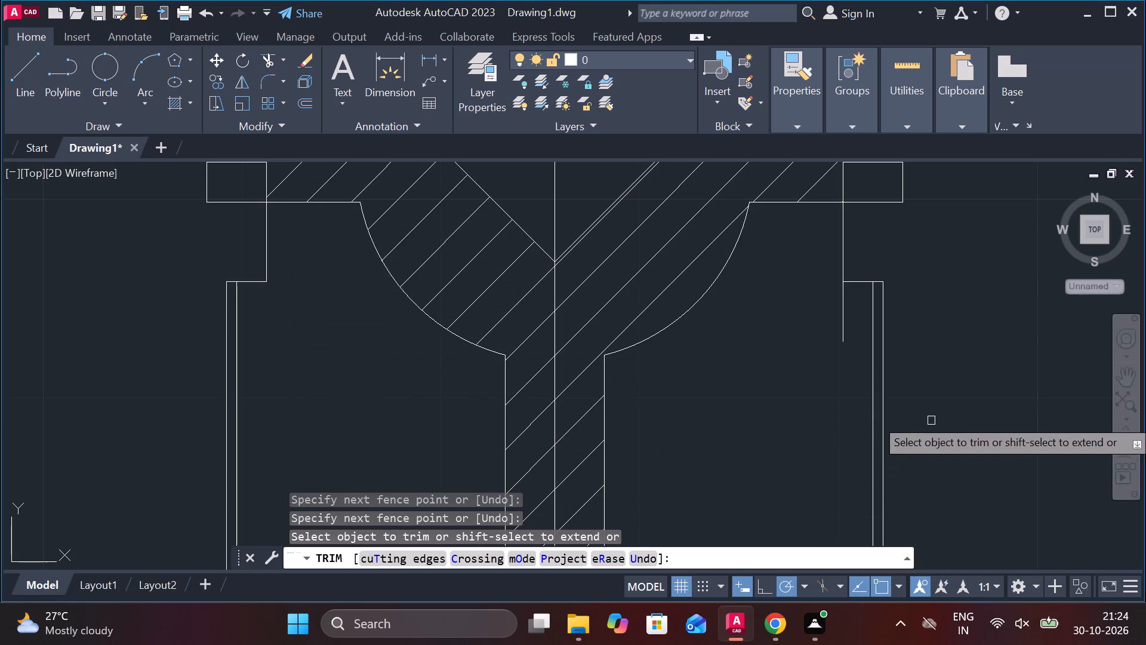
click(848, 333)
click(797, 305)
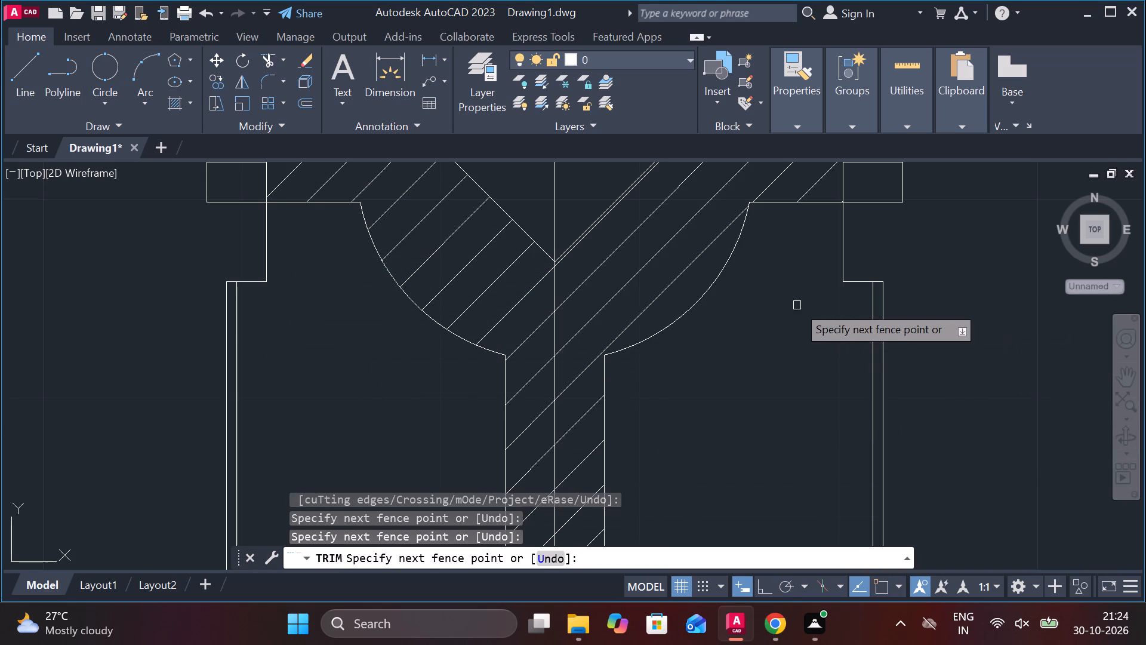
key(Escape)
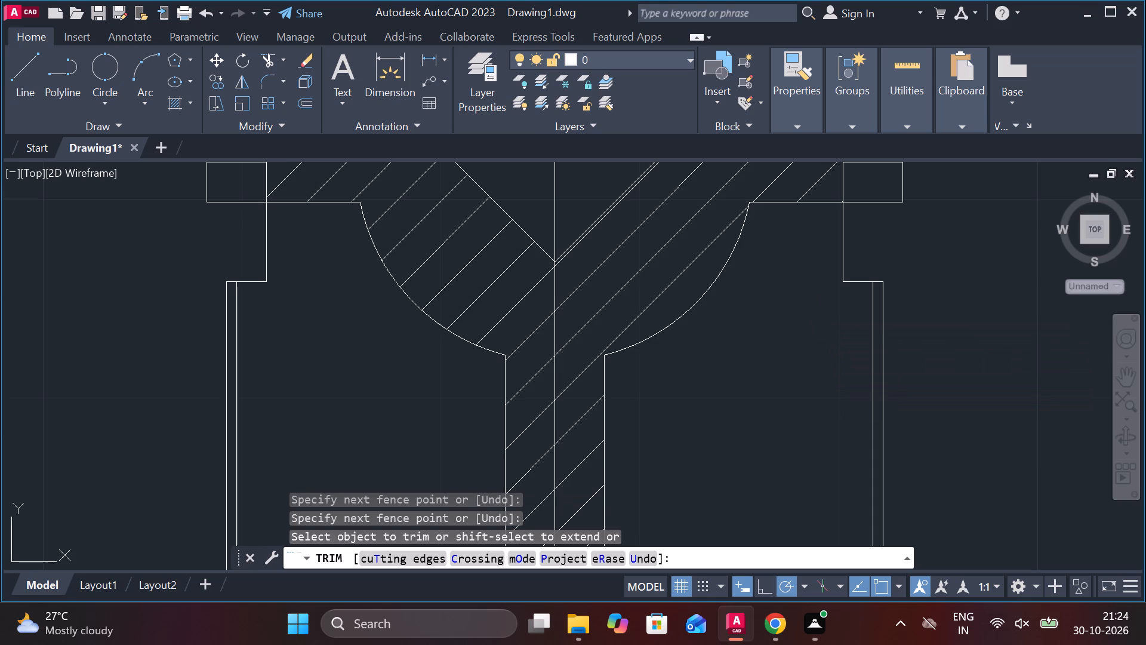
Copy the vertical centre line of the 34 by 6 part view 11.1 to each side.
scroll(584, 349, down, 4)
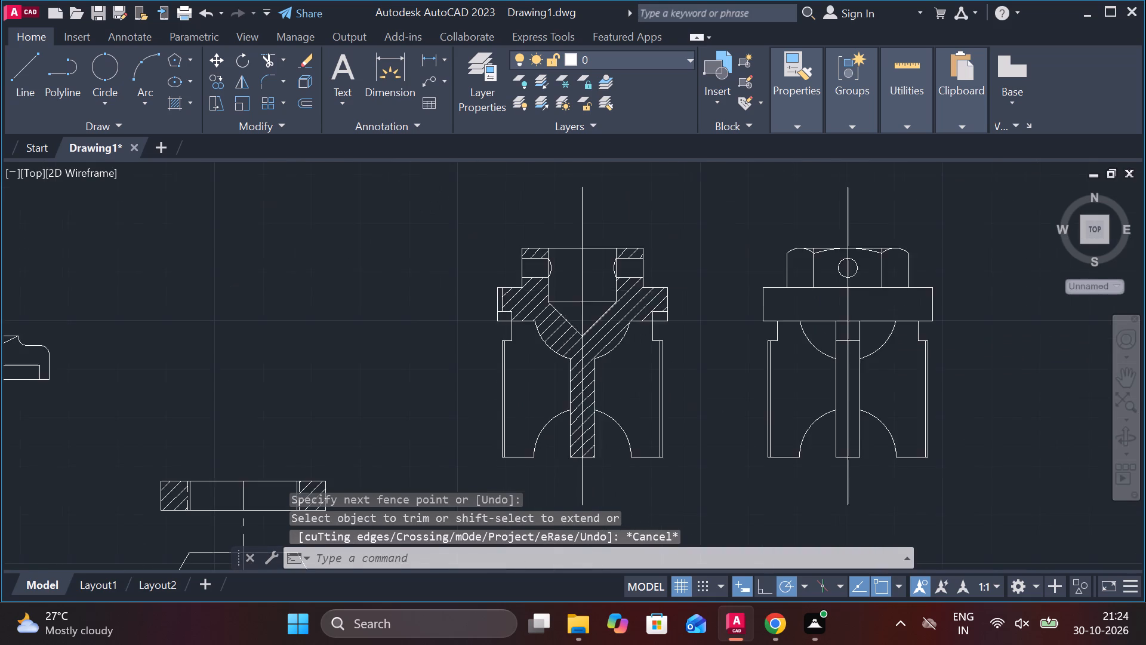
scroll(340, 374, down, 2)
scroll(263, 390, down, 3)
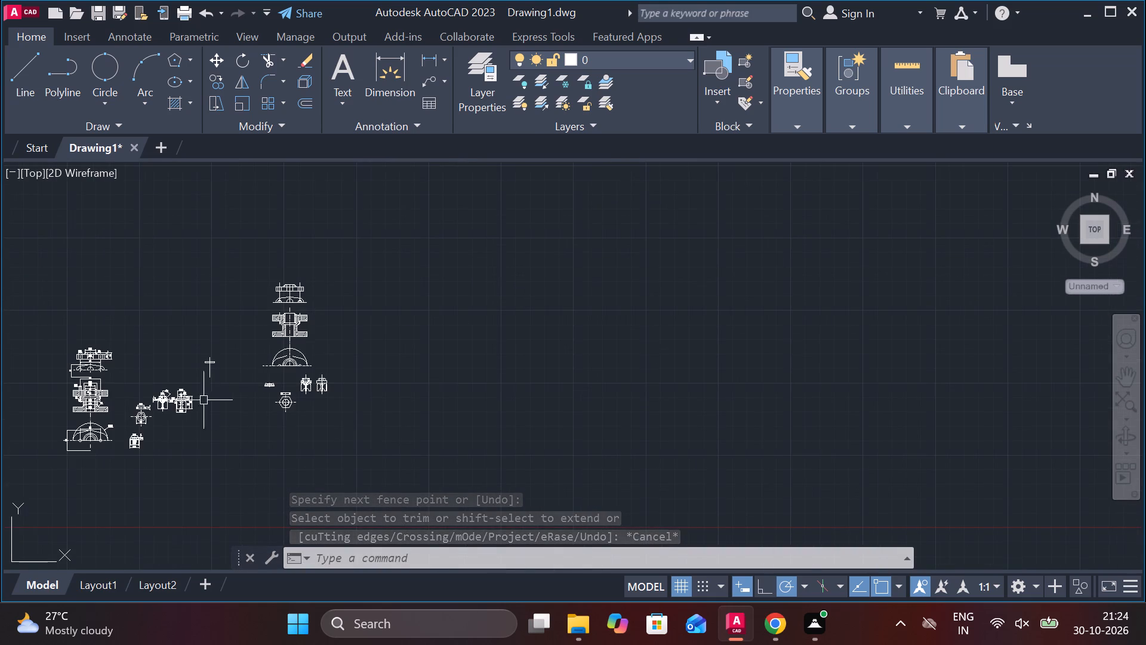
scroll(187, 377, up, 4)
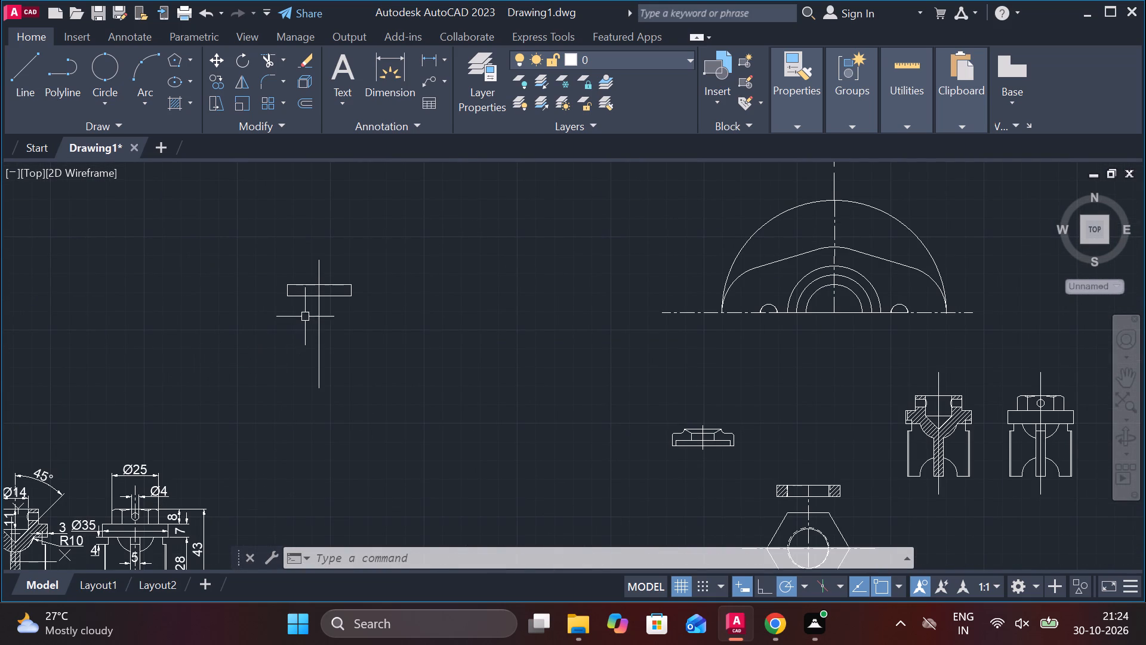
scroll(351, 317, up, 2)
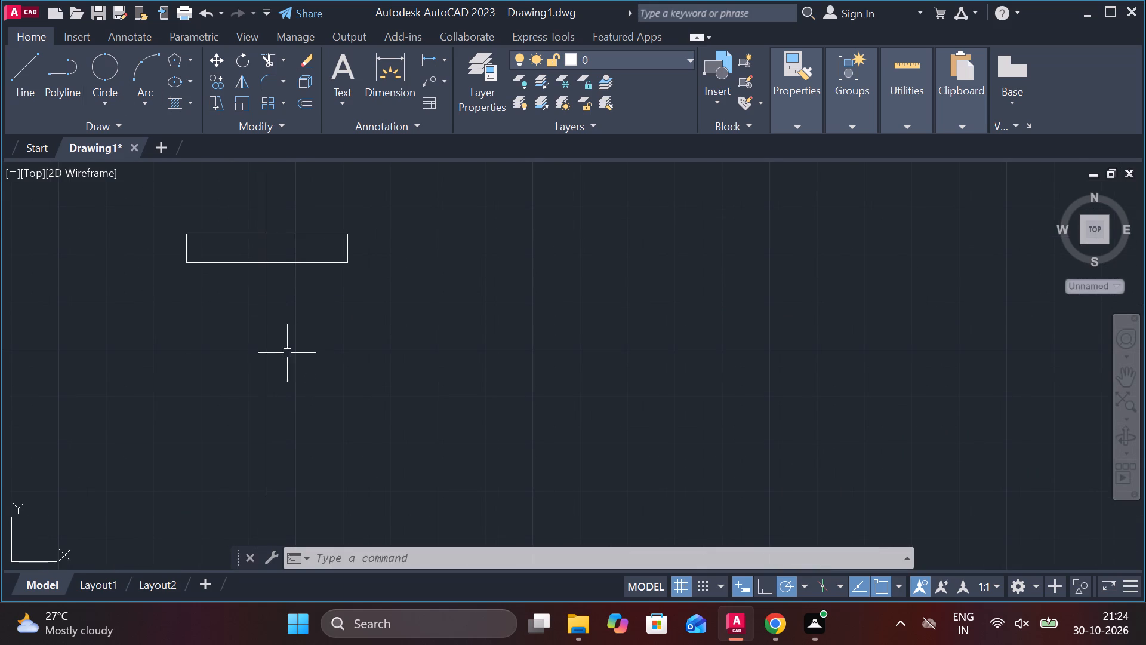
click(268, 354)
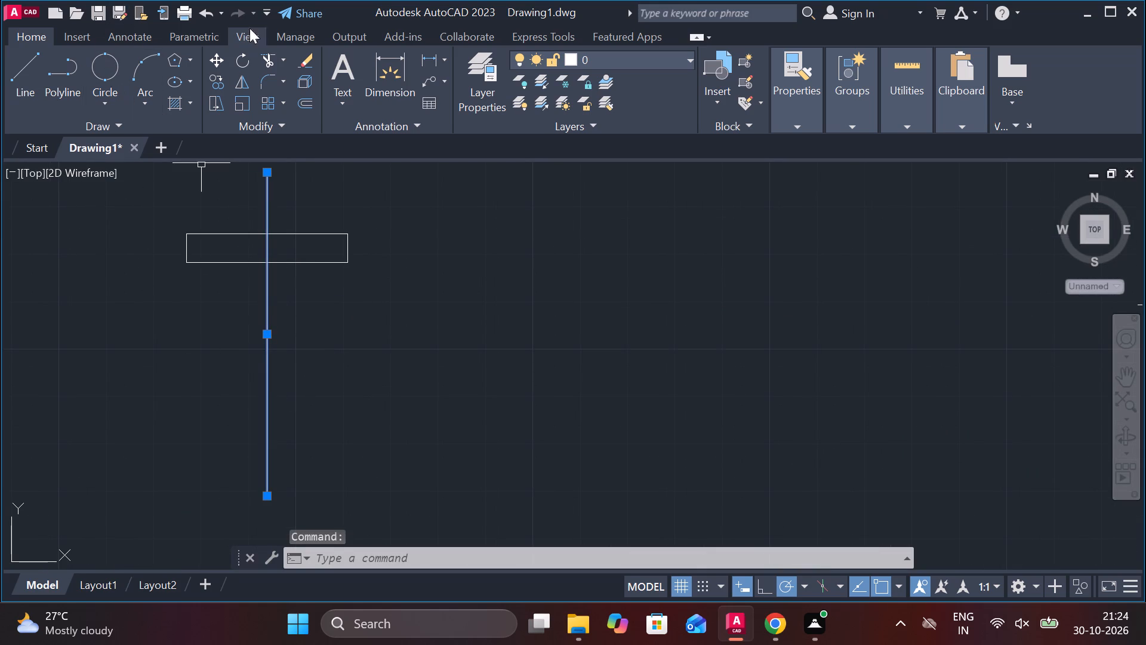
click(217, 81)
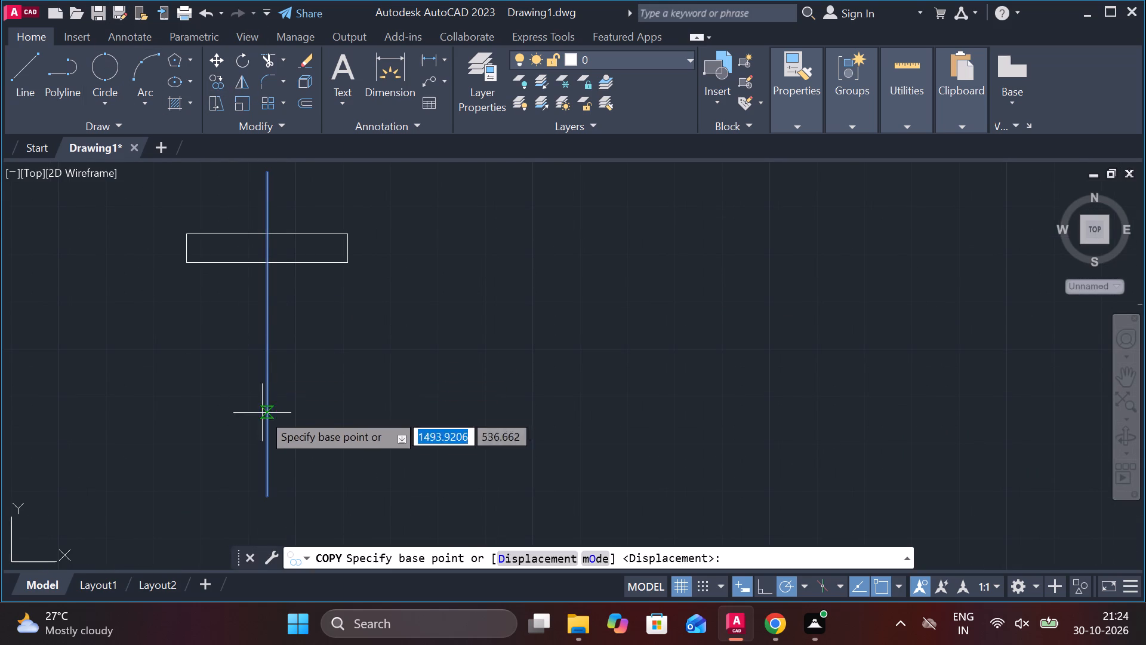
click(273, 337)
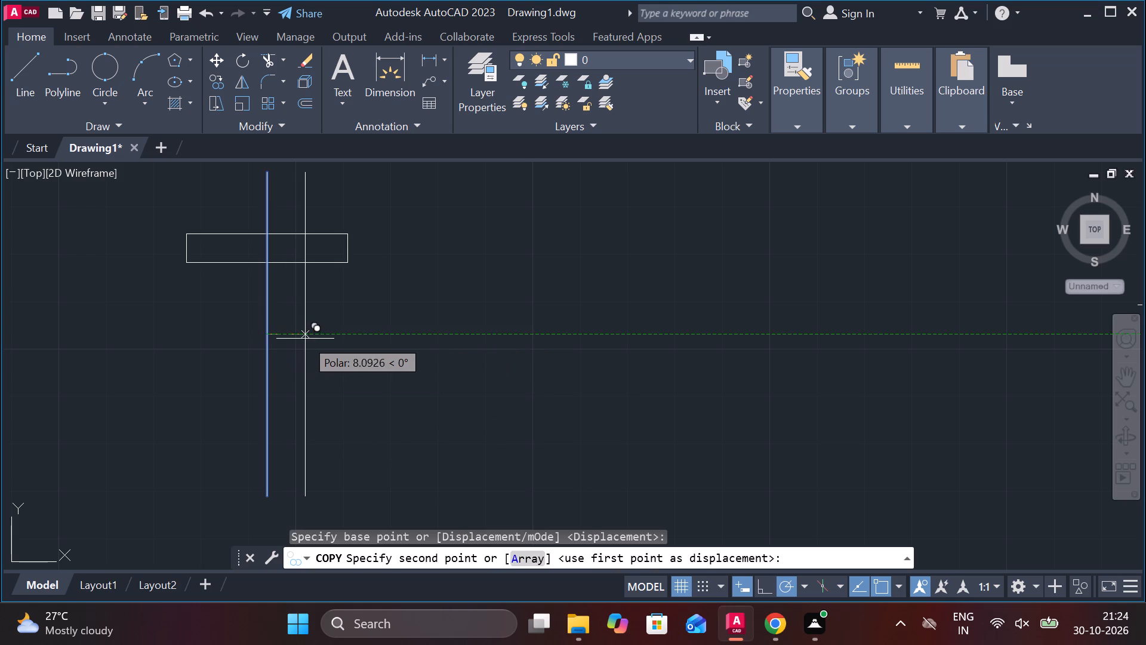
text(11)
key(period)
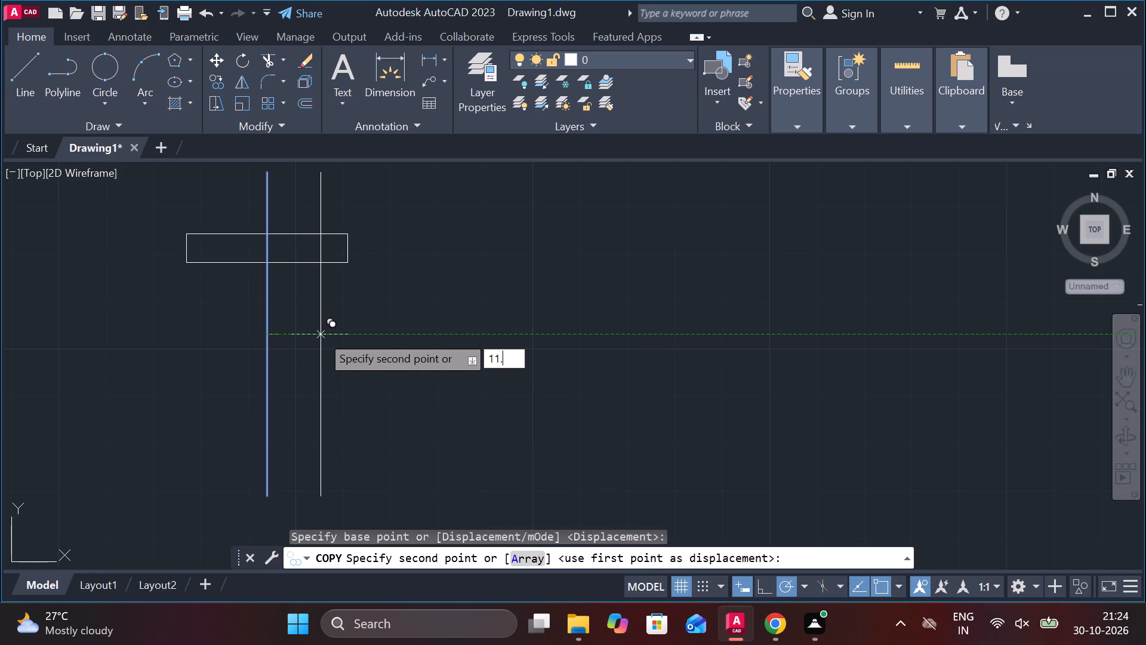
key(1)
key(Return)
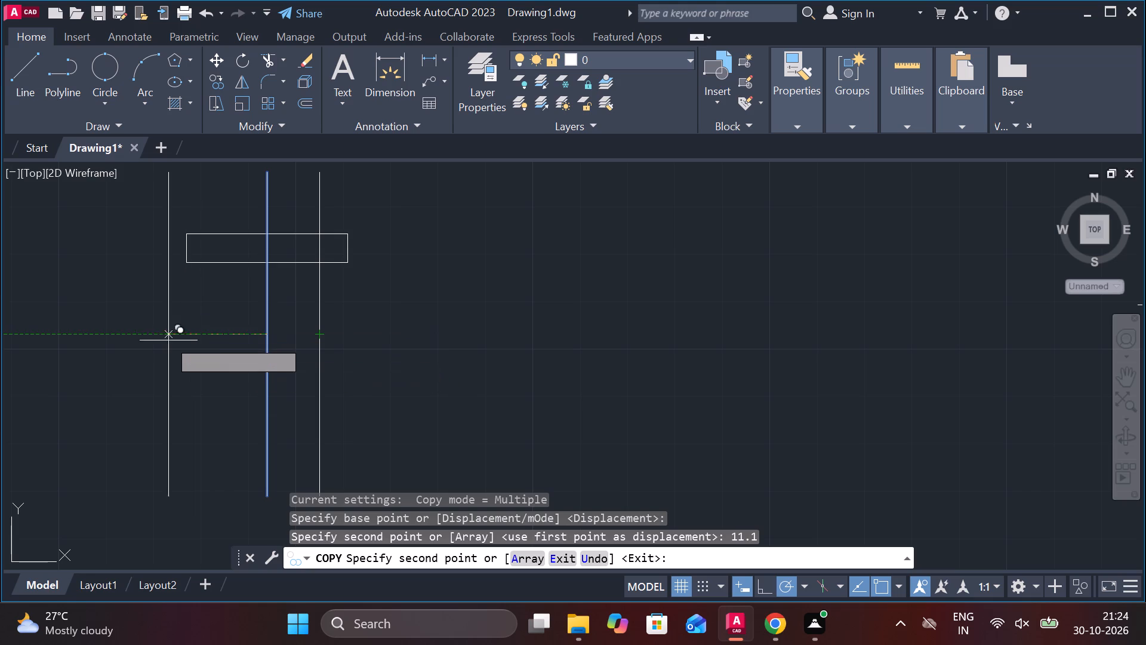
text(11)
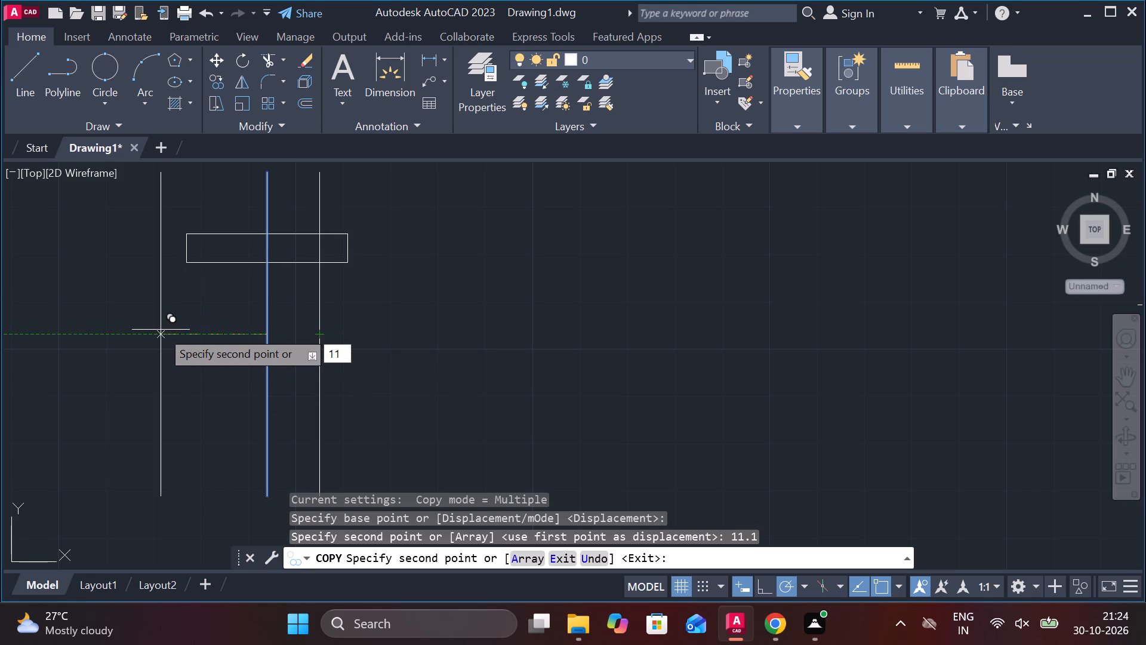
text(.1)
key(Return)
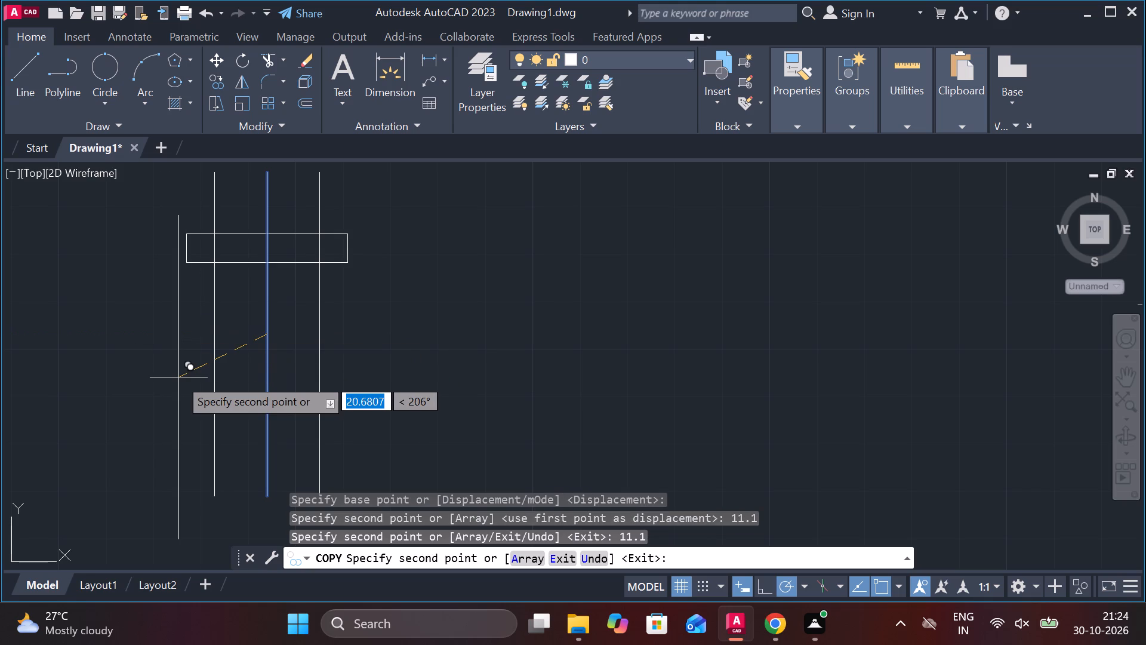
key(Escape)
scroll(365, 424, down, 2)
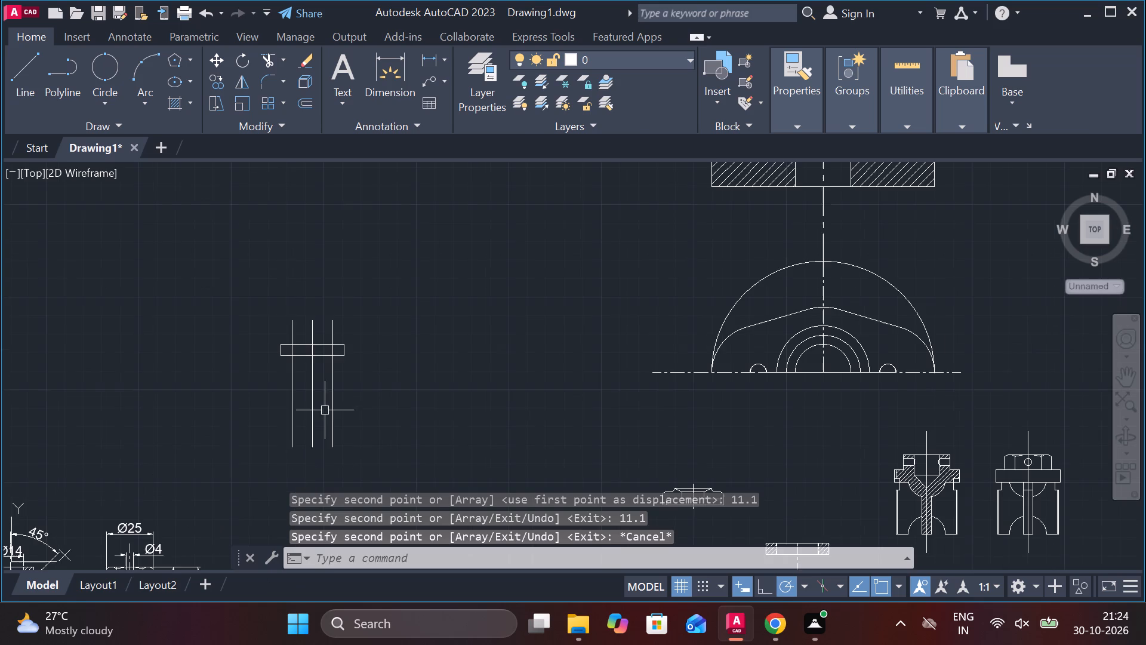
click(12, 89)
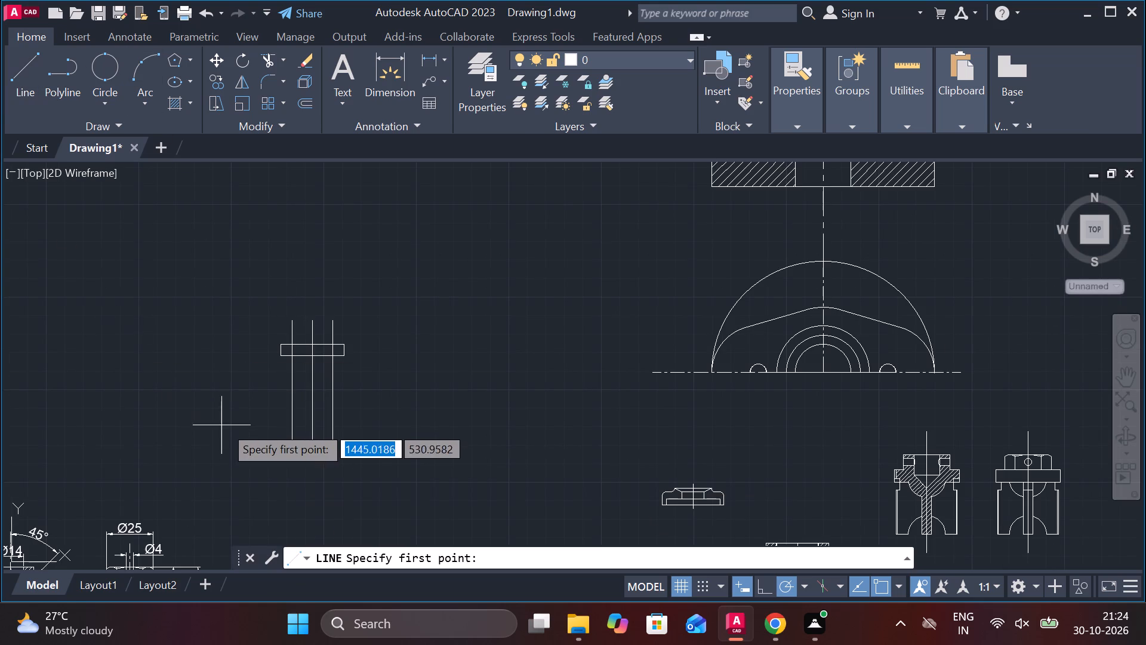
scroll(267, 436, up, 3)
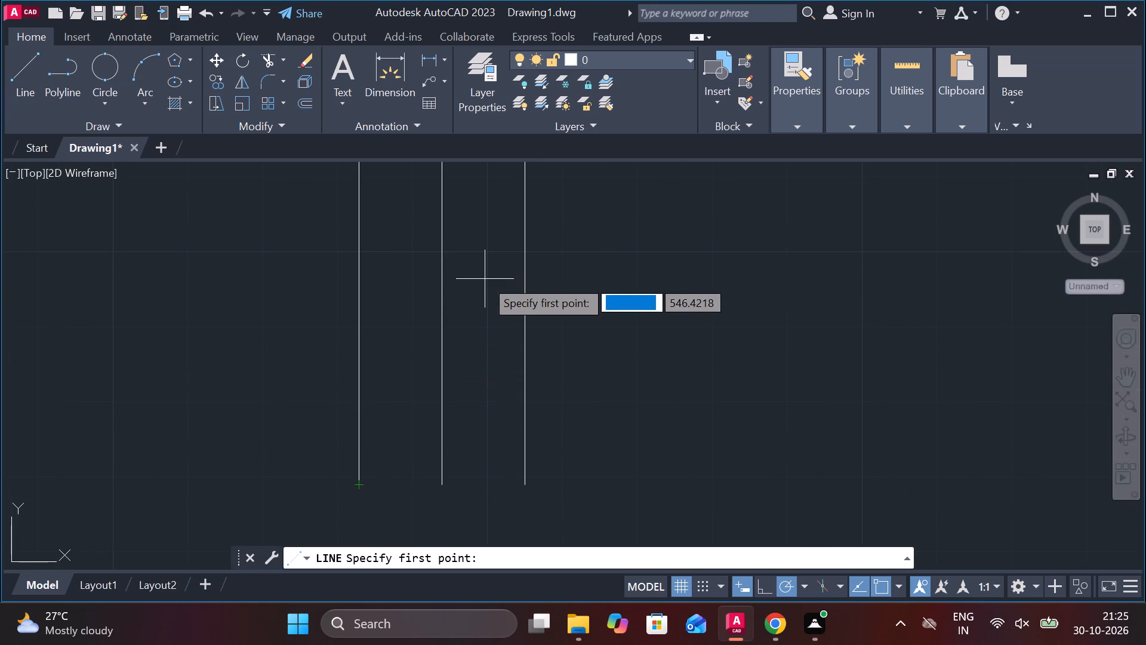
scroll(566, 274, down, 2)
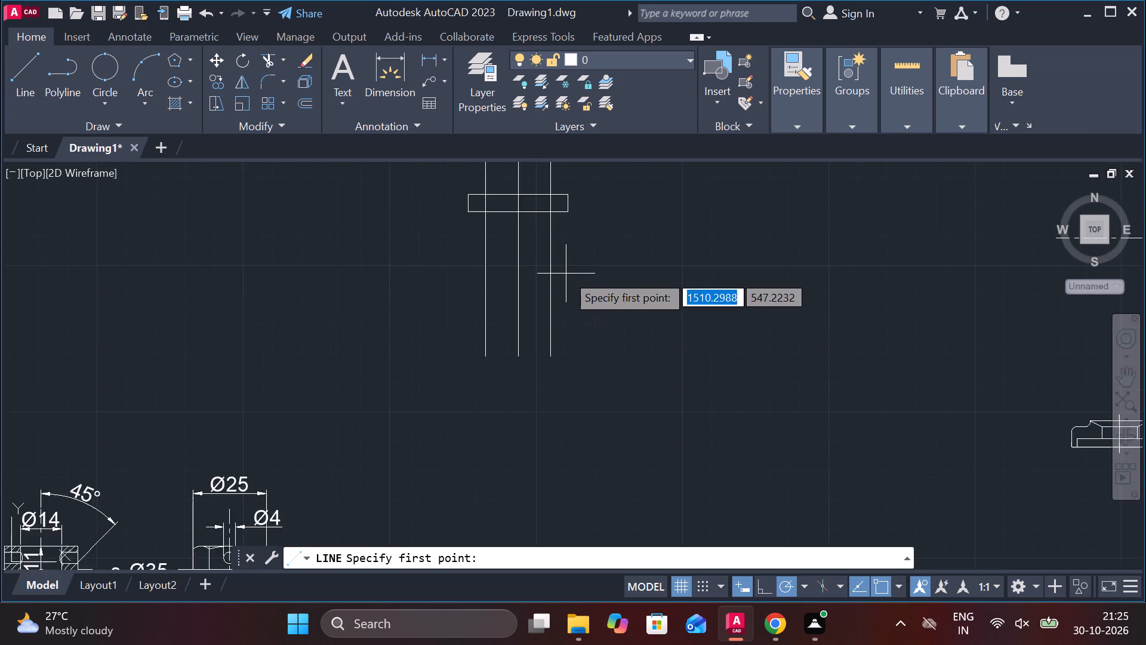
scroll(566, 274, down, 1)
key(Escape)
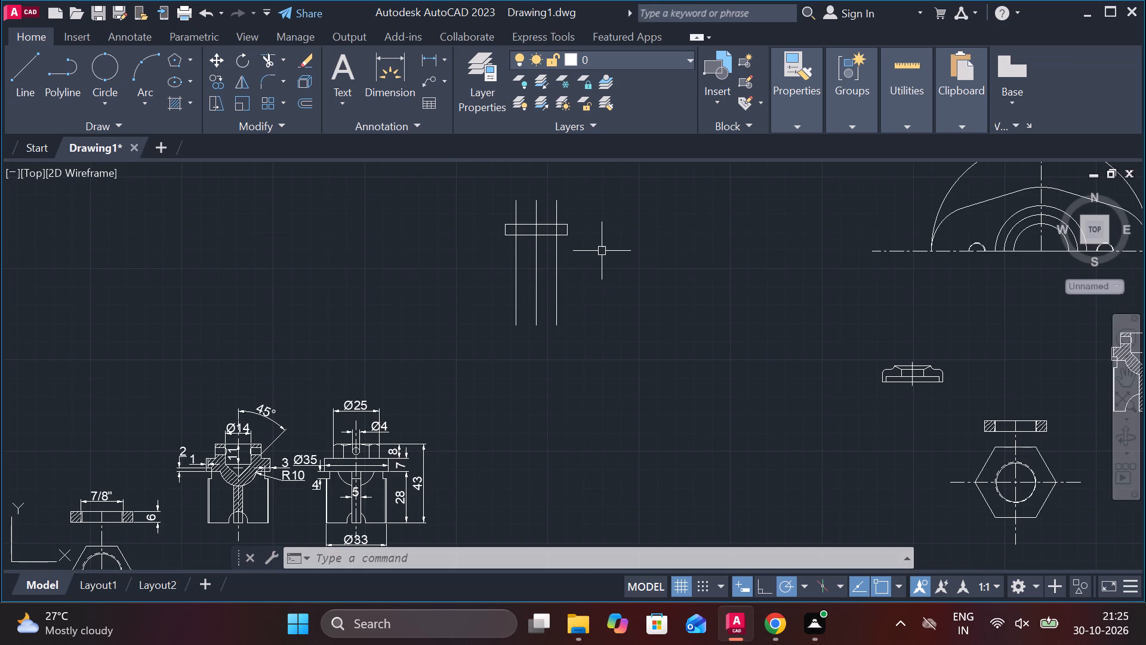
Copy the top edge of the 34 by 6 rectangle straight down by 51.
click(542, 222)
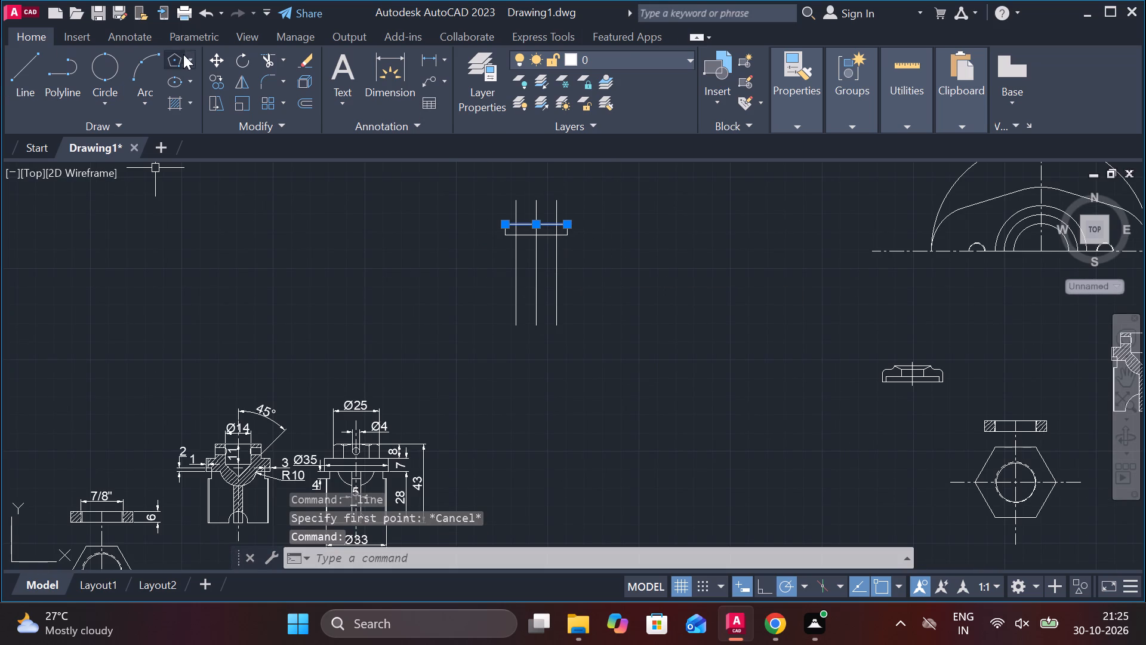
click(218, 73)
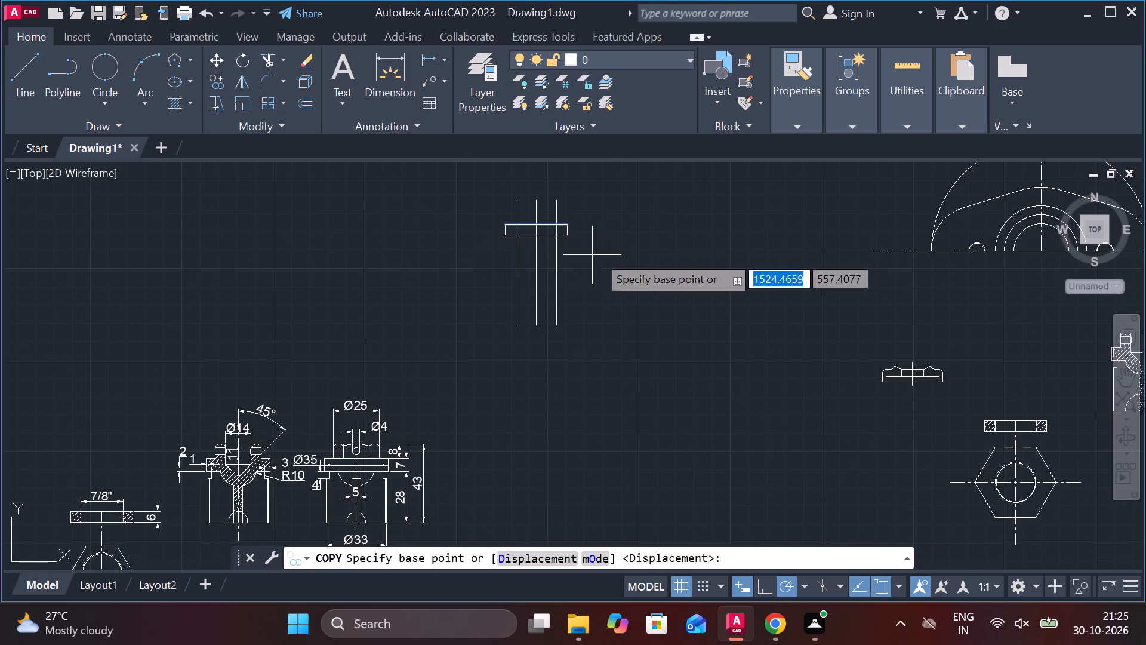
click(532, 220)
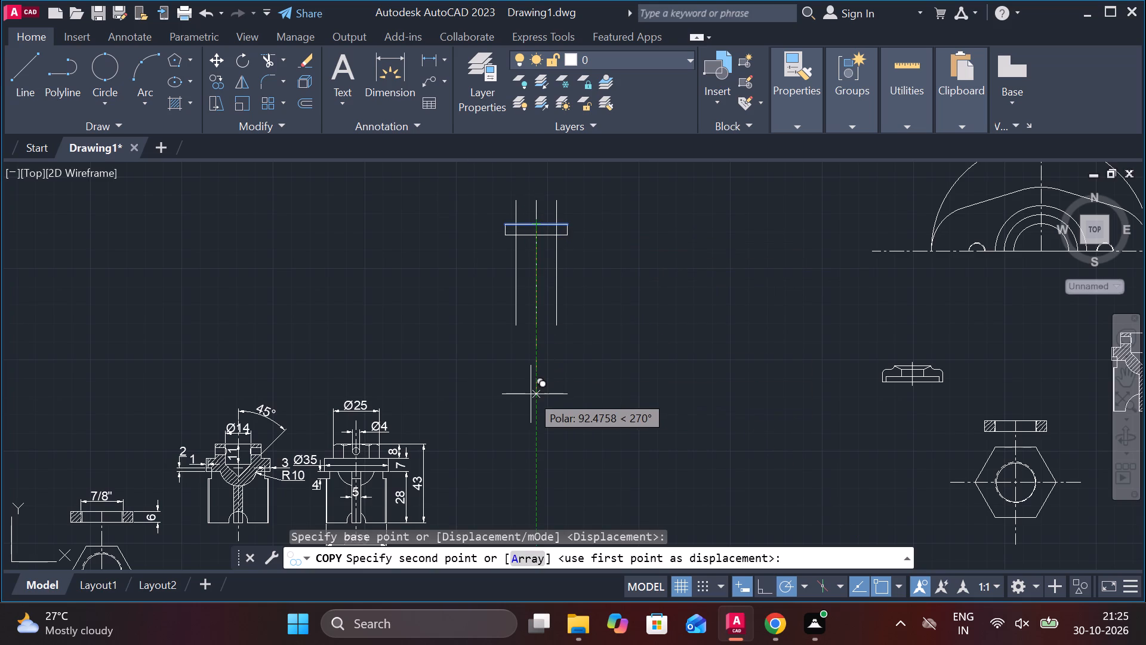
text(51)
key(Return)
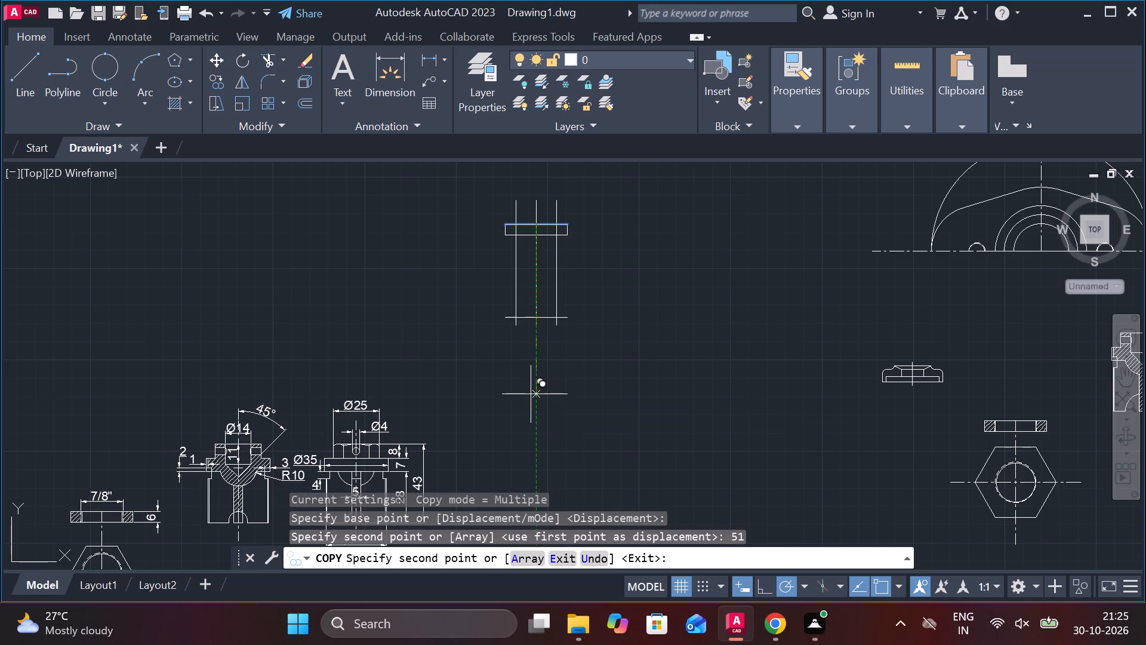
key(Escape)
Trim the copied bottom line's ends beyond the outer verticals and the three vertical line ends hanging below it.
scroll(534, 338, up, 2)
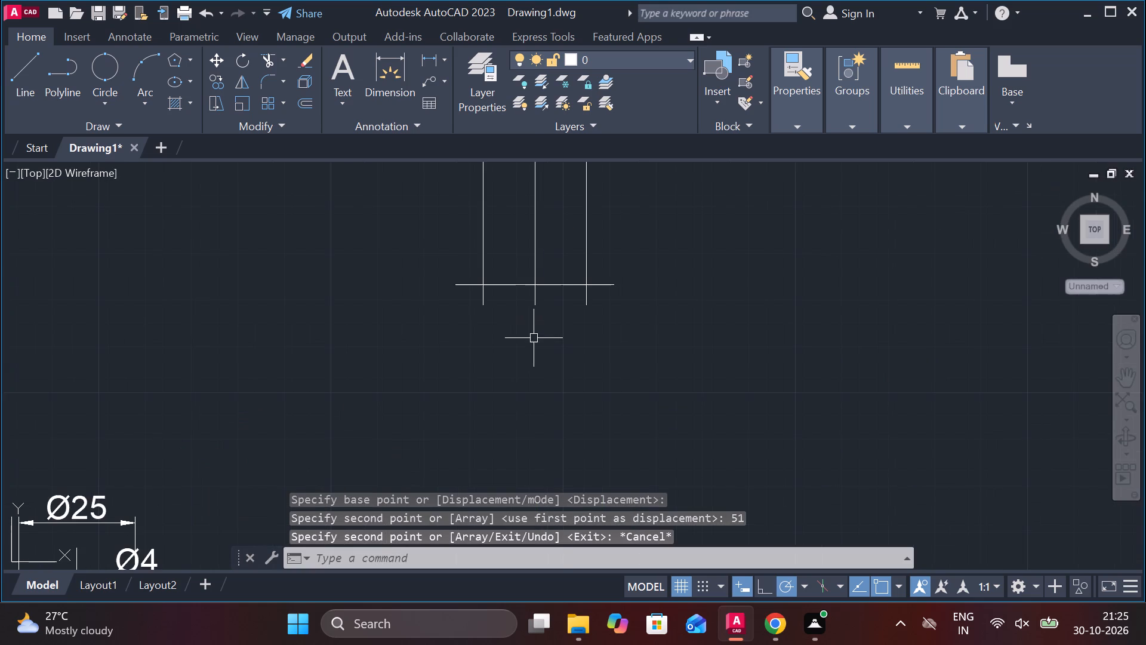
click(267, 57)
click(453, 285)
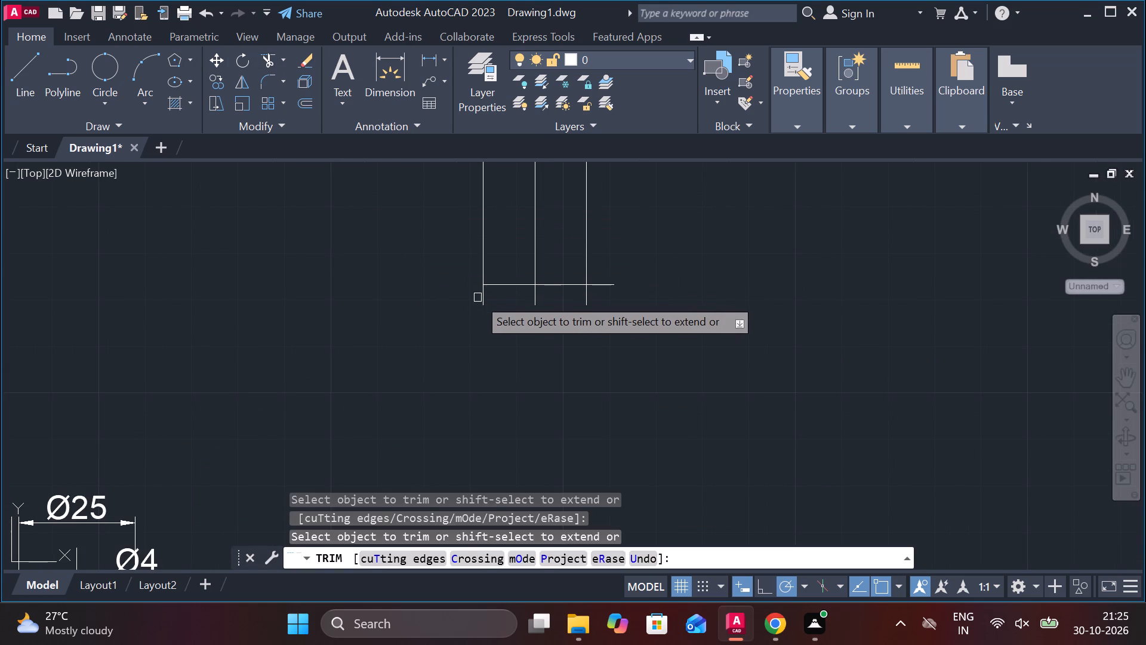
click(478, 297)
click(636, 298)
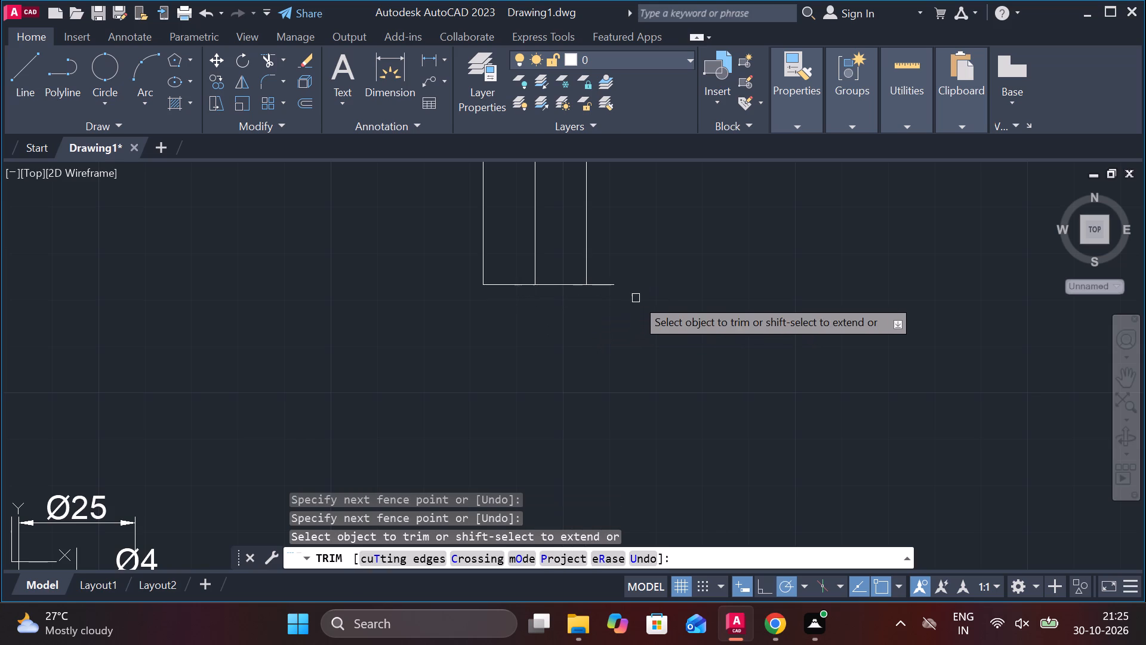
click(608, 287)
Trim the three vertical line ends projecting above the 34 by 6 rectangle.
scroll(618, 297, down, 5)
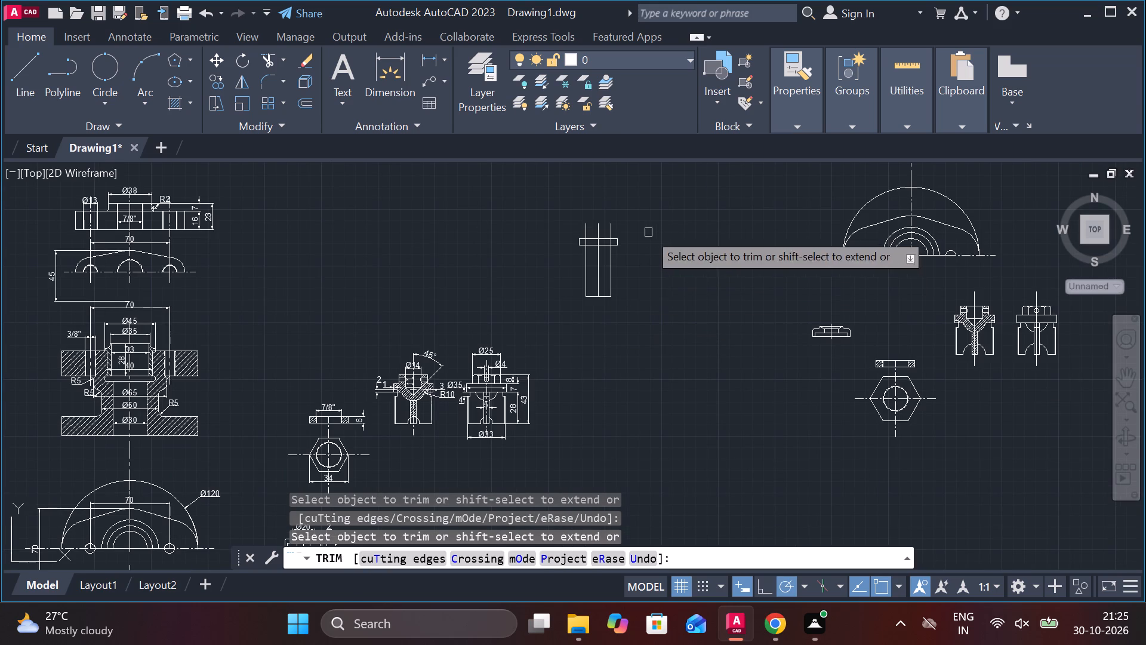
click(636, 228)
click(528, 227)
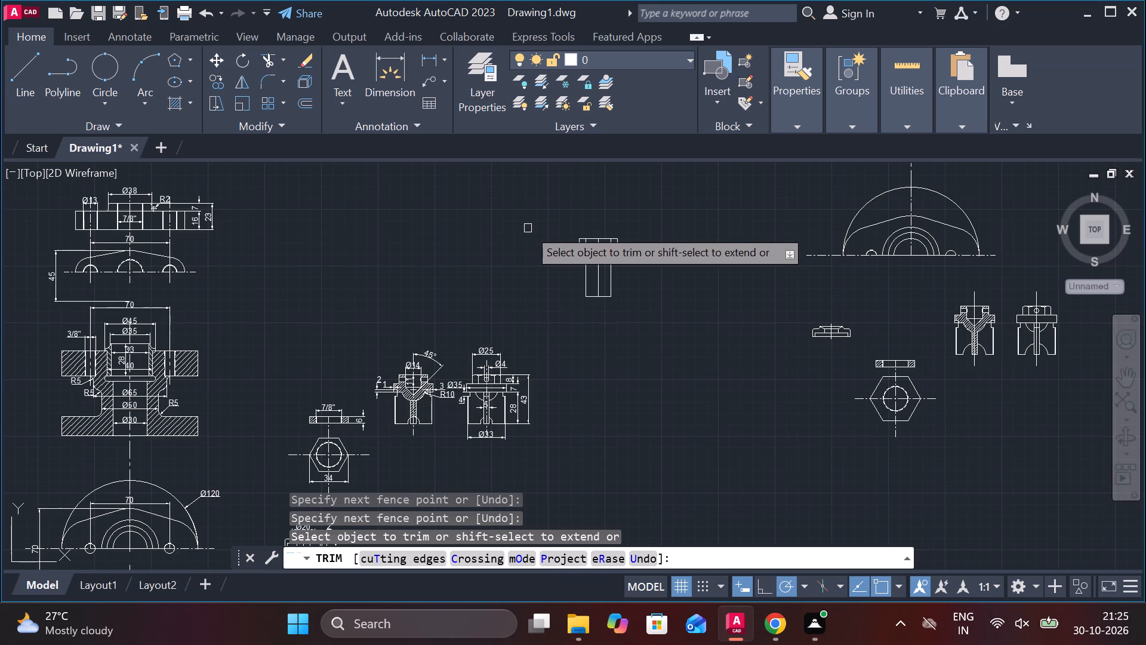
key(Escape)
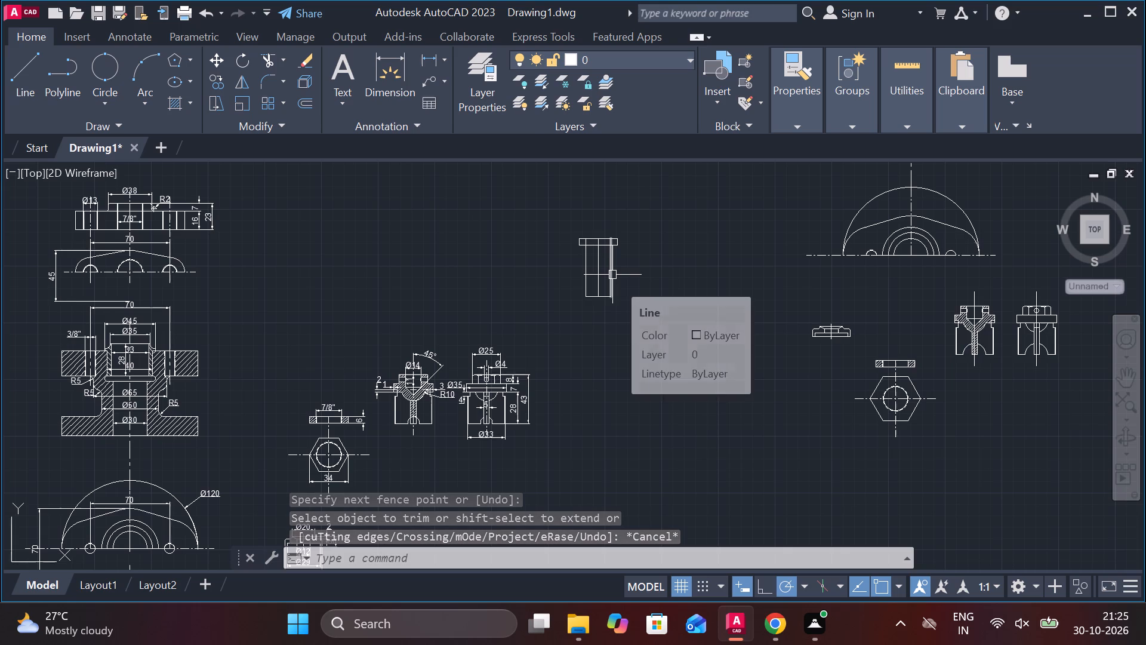
Copy the shank's left vertical side line to the right at distances of 0.5 and 21.7.
scroll(612, 275, up, 2)
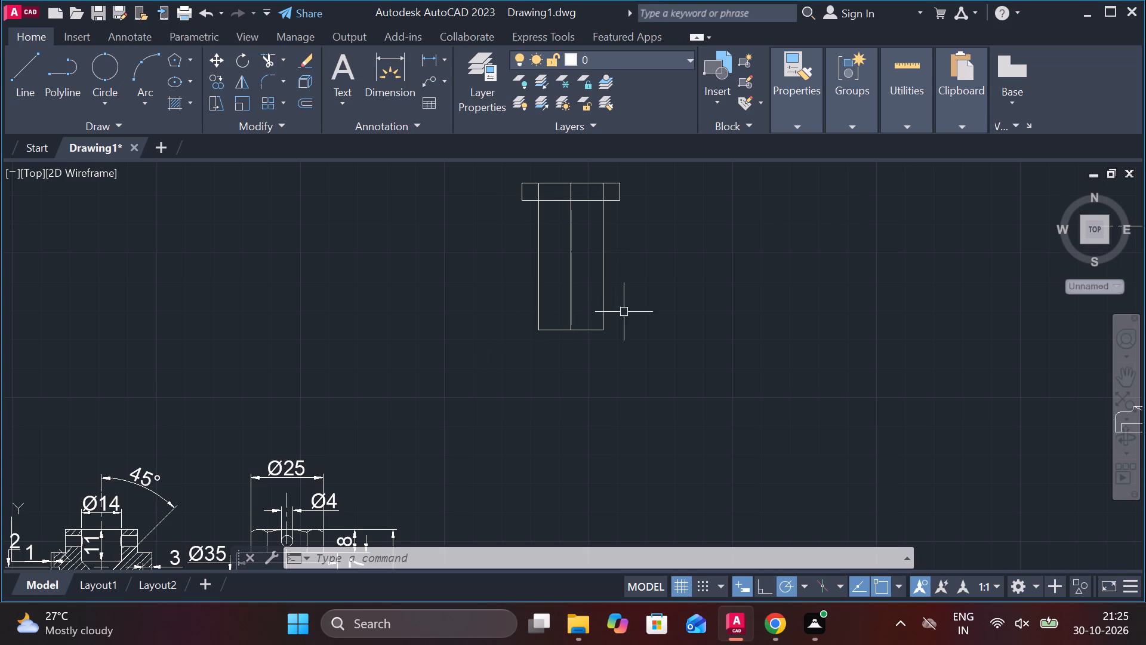
click(541, 262)
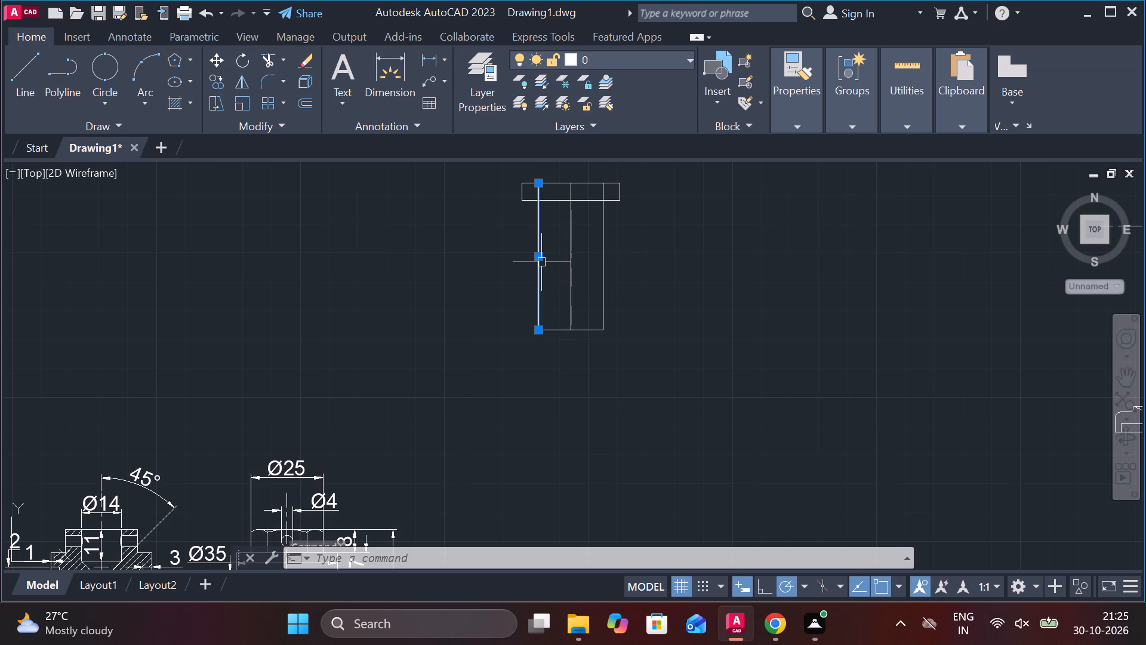
click(211, 84)
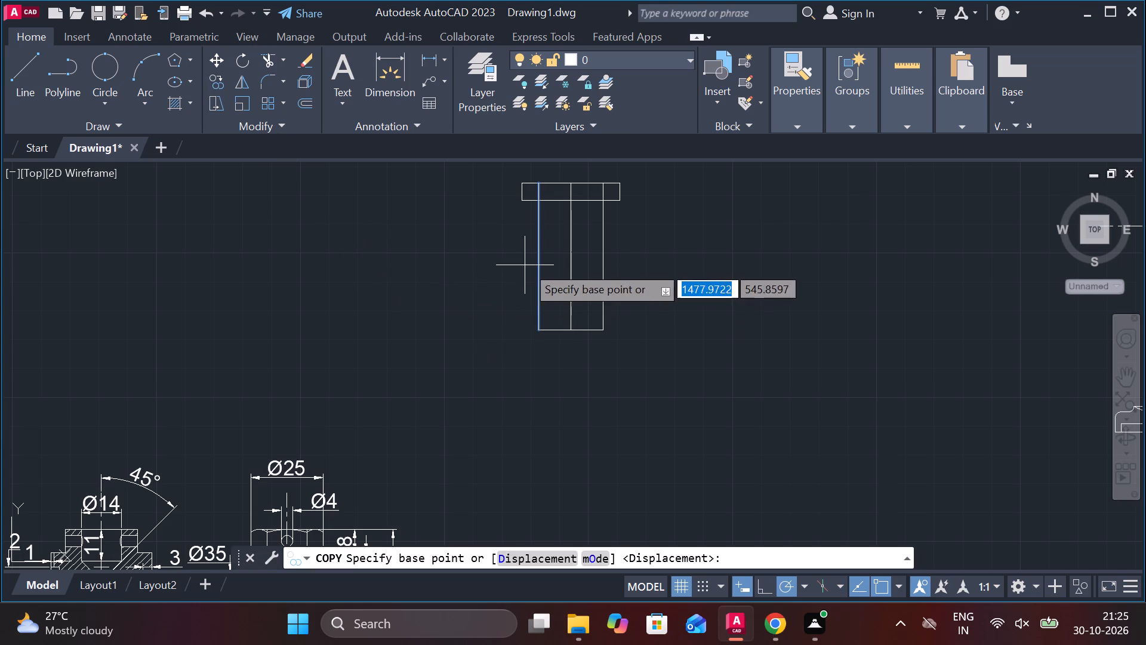
click(538, 259)
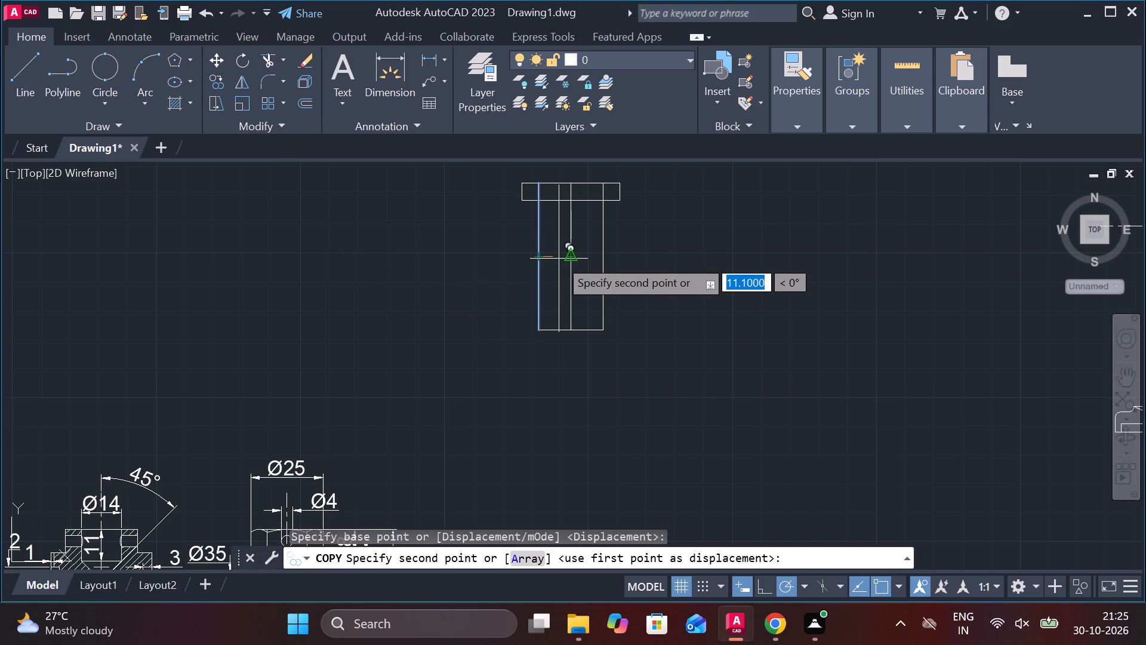
text(0.5)
key(Return)
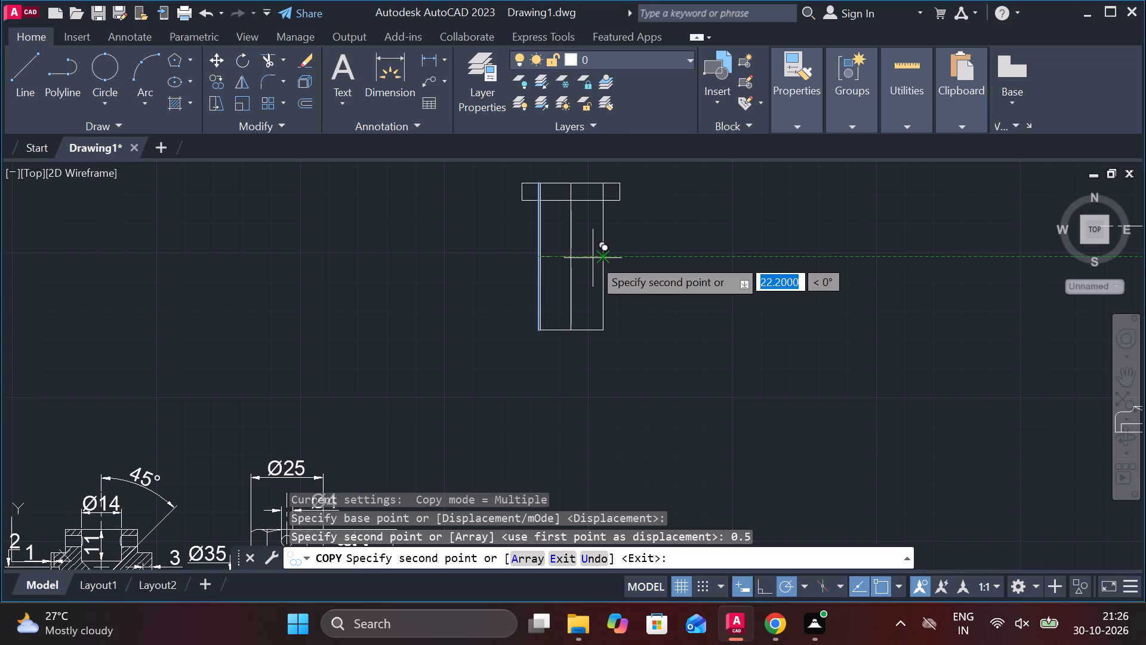
text(21)
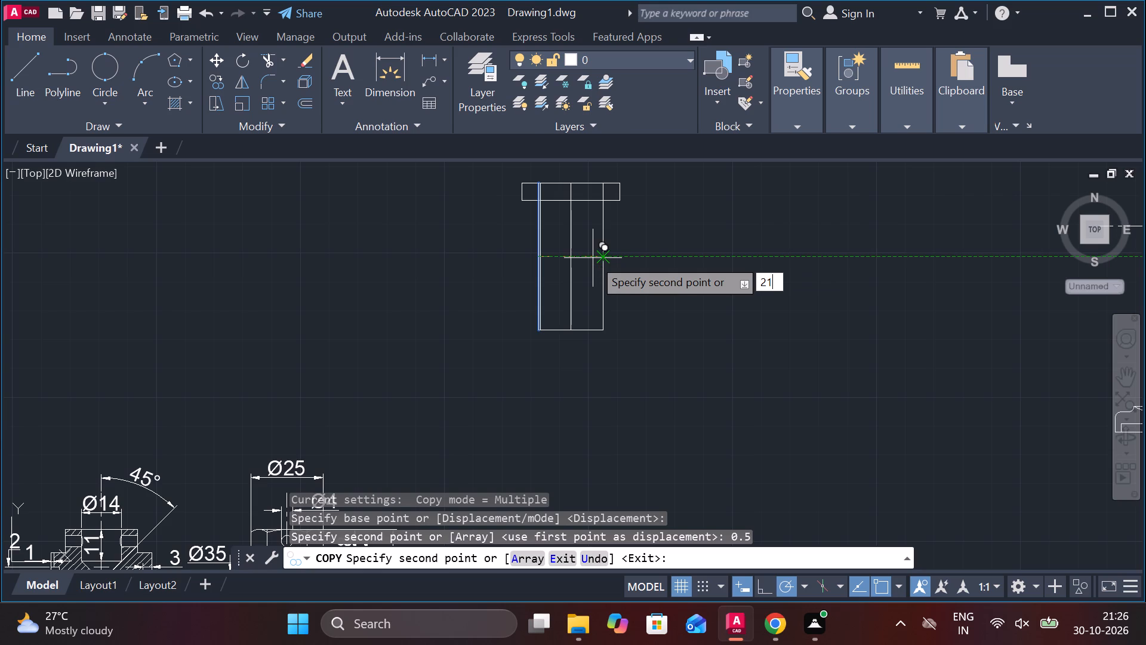
key(period)
key(7)
key(Return)
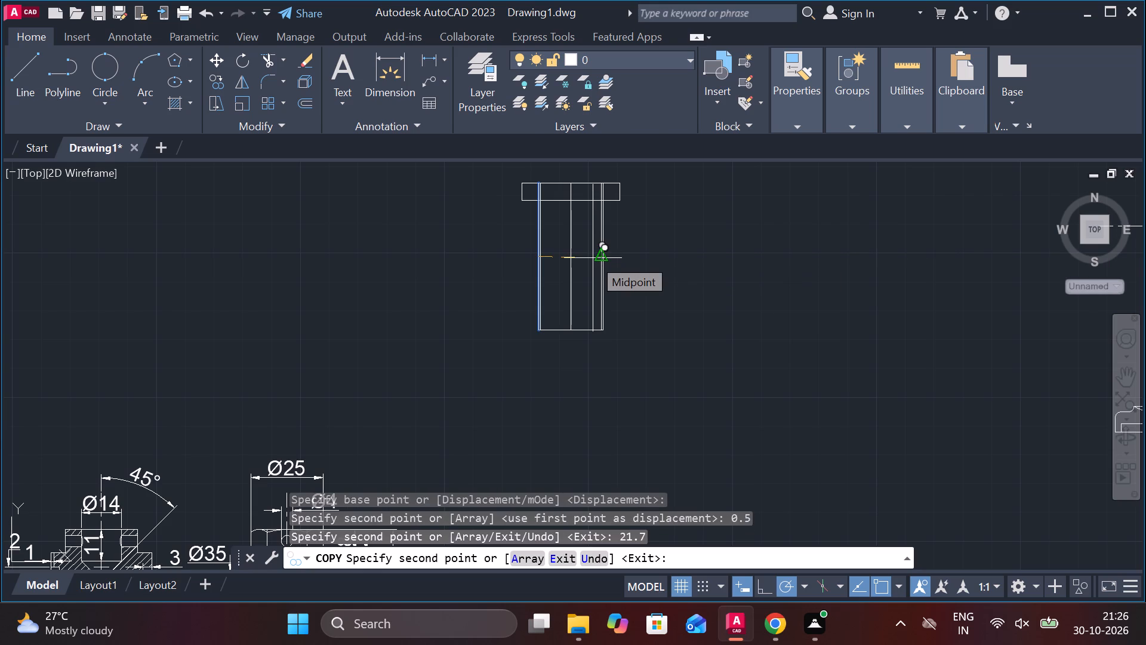
Copy the shank's vertical centre line 6.5 to the right and 6.5 to the left.
key(Escape)
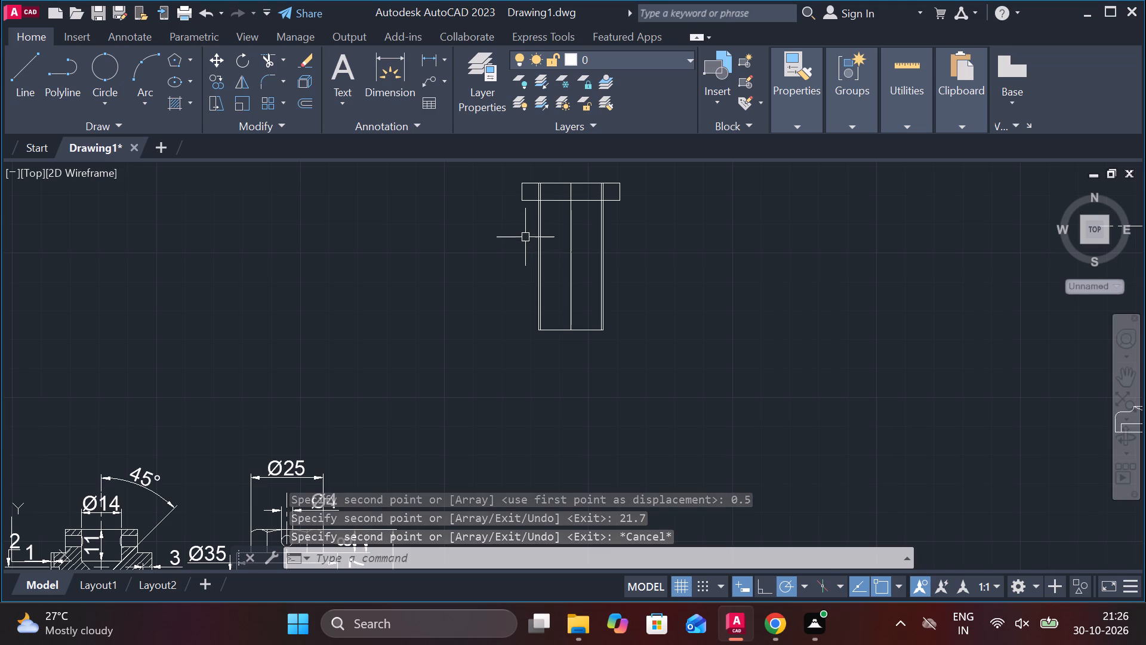
click(573, 258)
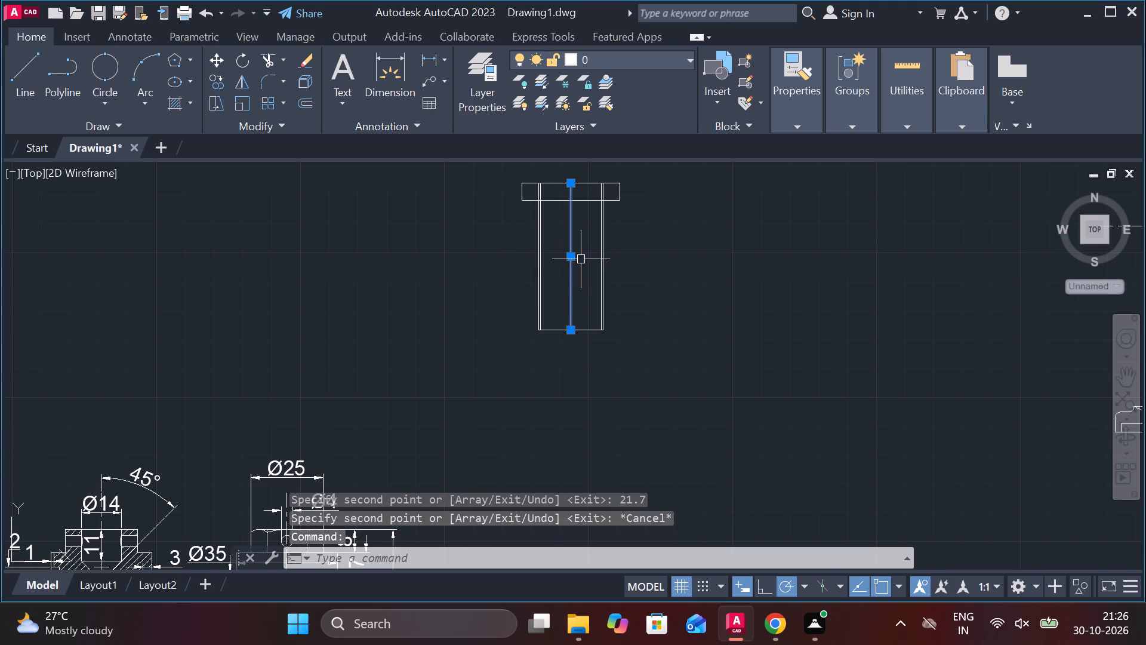
click(216, 78)
click(574, 253)
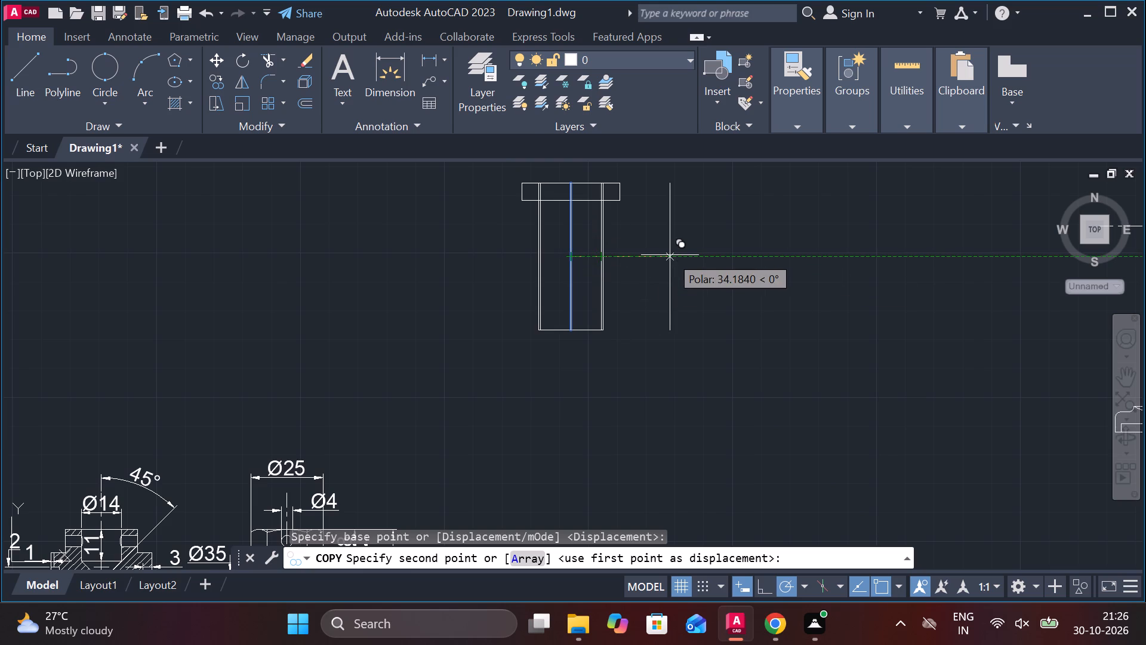
text(6.5)
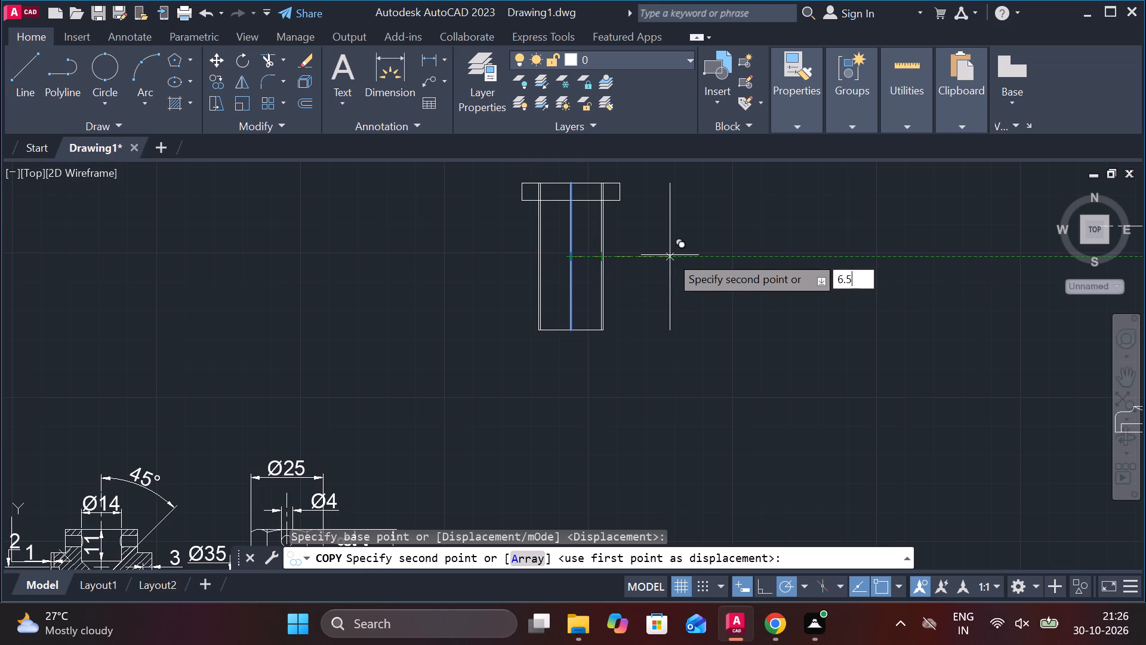
key(Return)
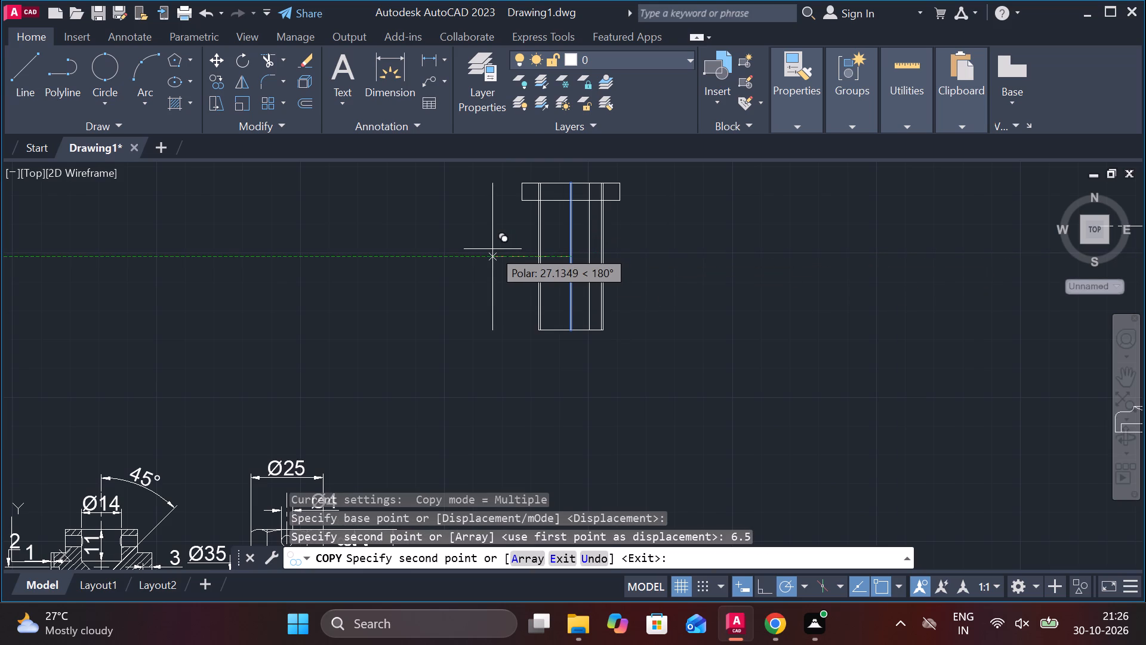
key(6)
text(.5)
key(Return)
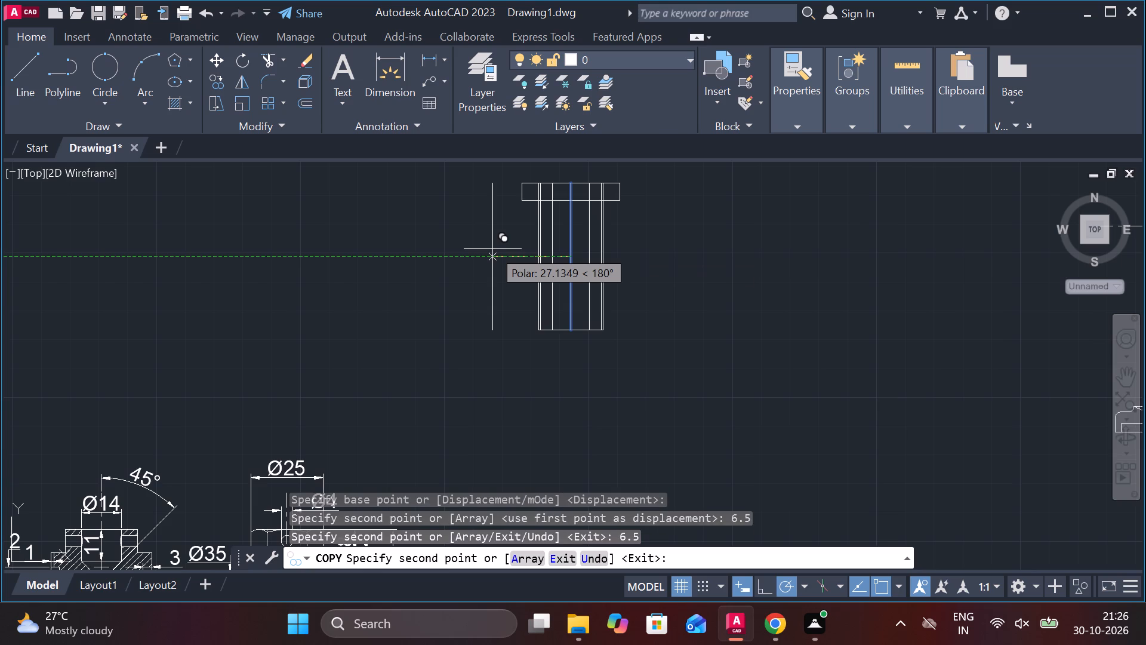
key(Escape)
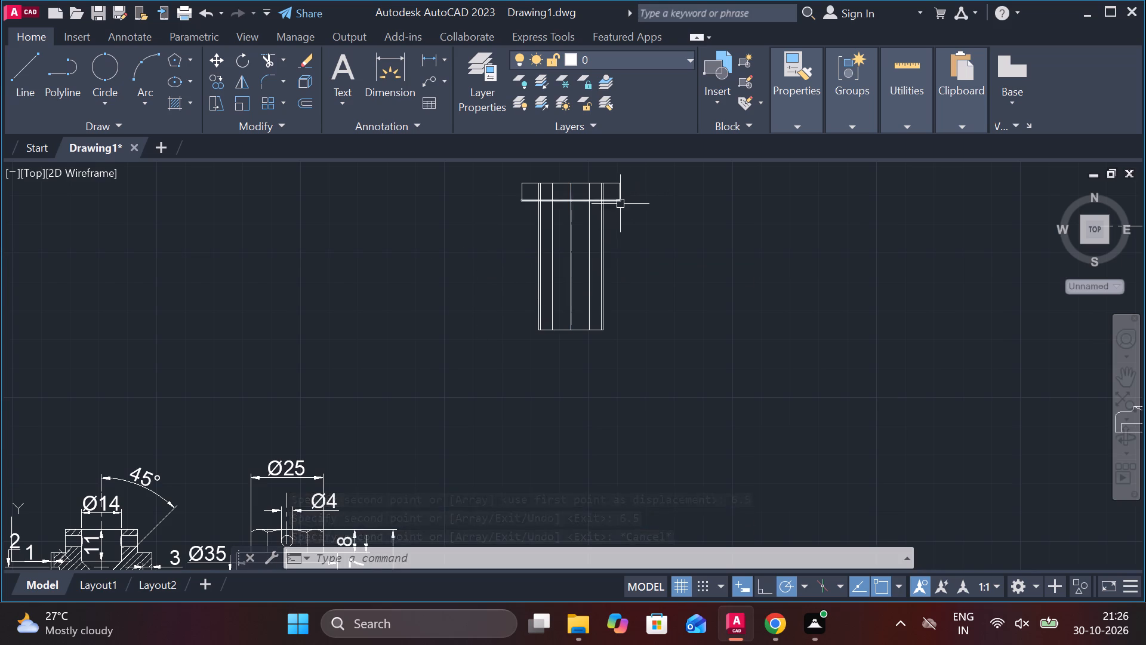
Copy the bottom edge of the 34 by 6 head straight down by 2.
scroll(620, 204, up, 4)
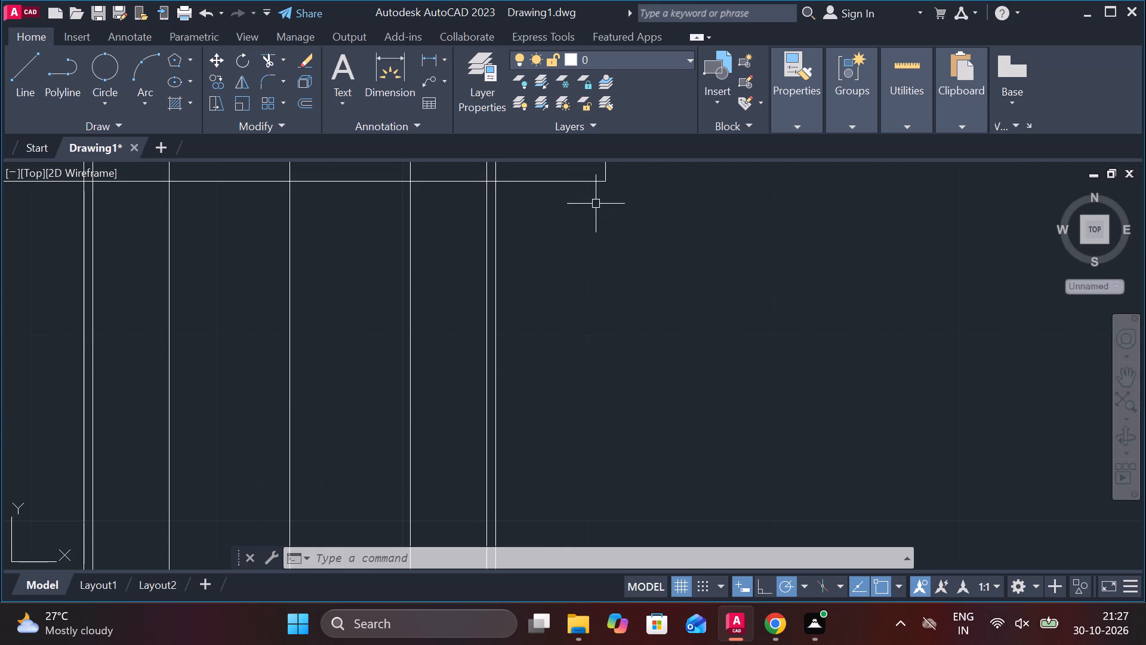
click(580, 180)
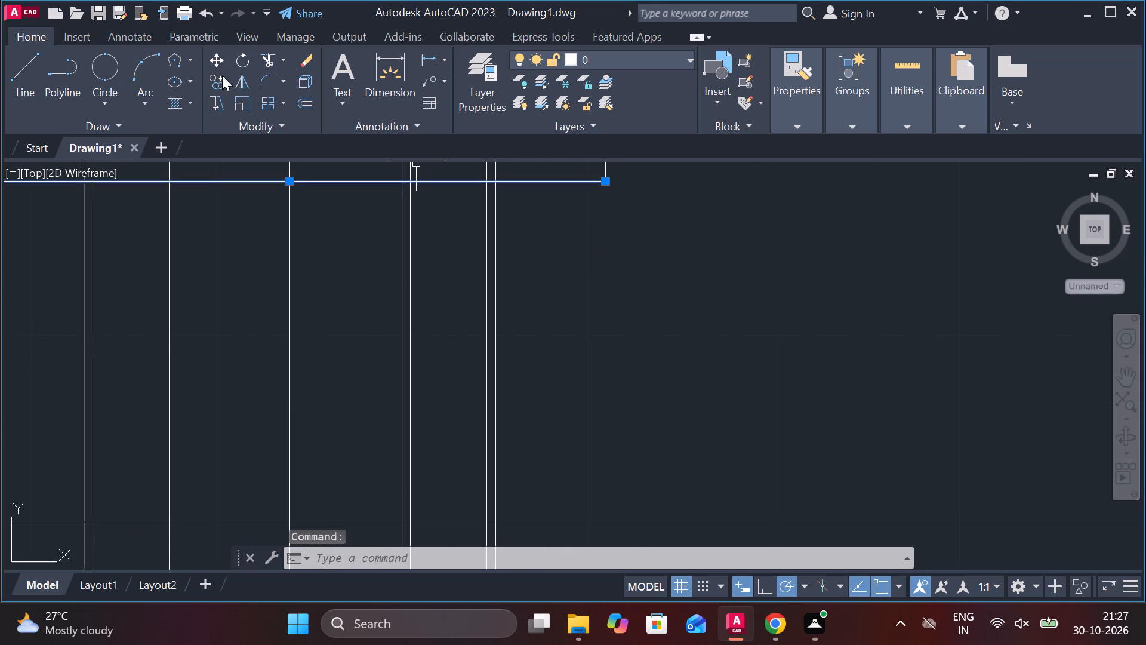
click(222, 75)
click(295, 177)
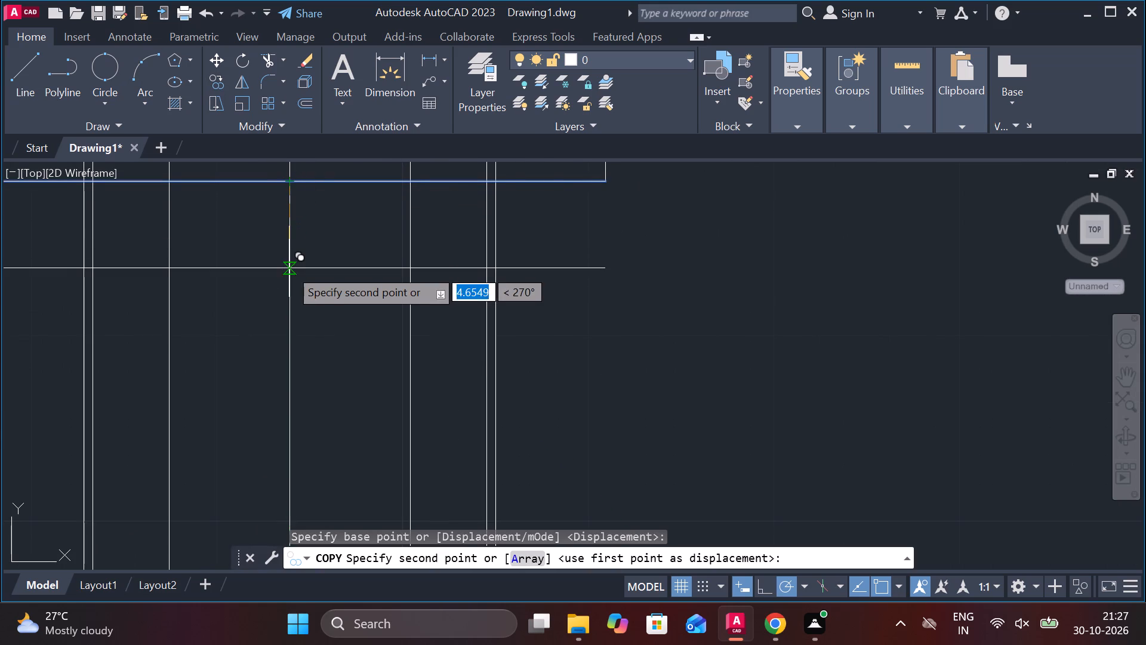
scroll(297, 268, down, 3)
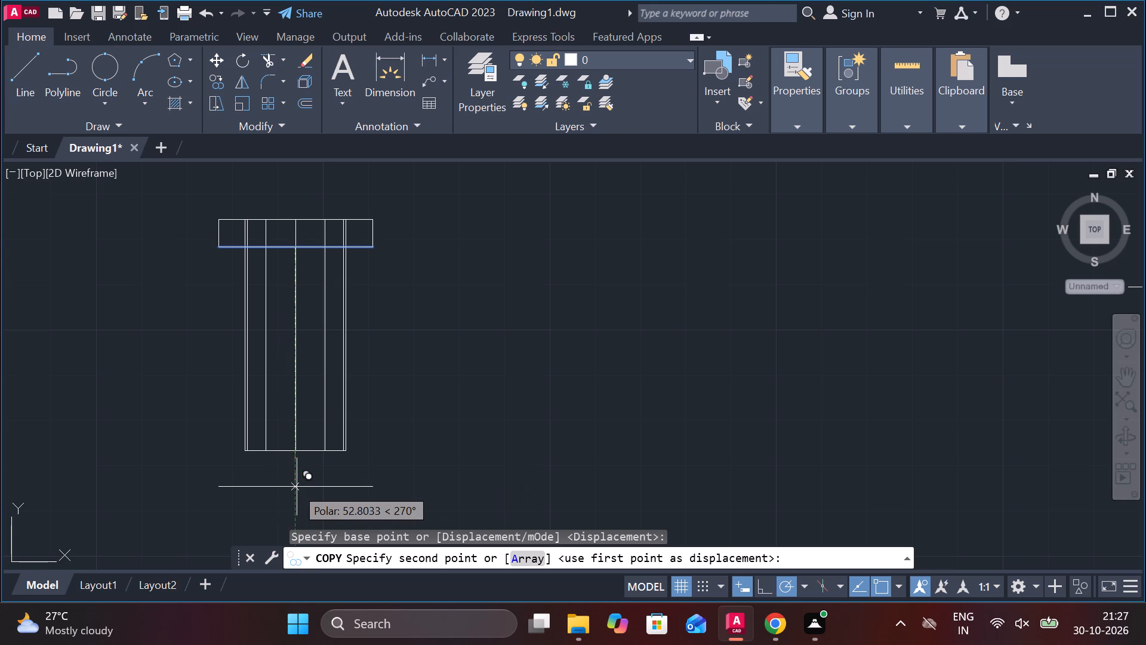
key(2)
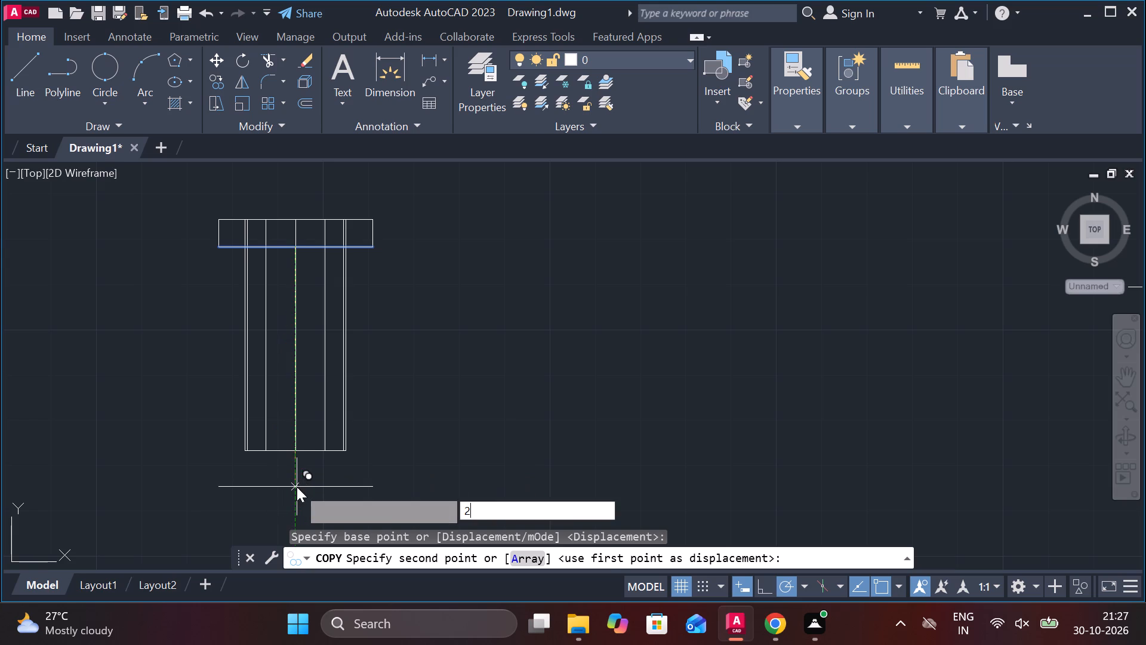
key(Return)
key(Escape)
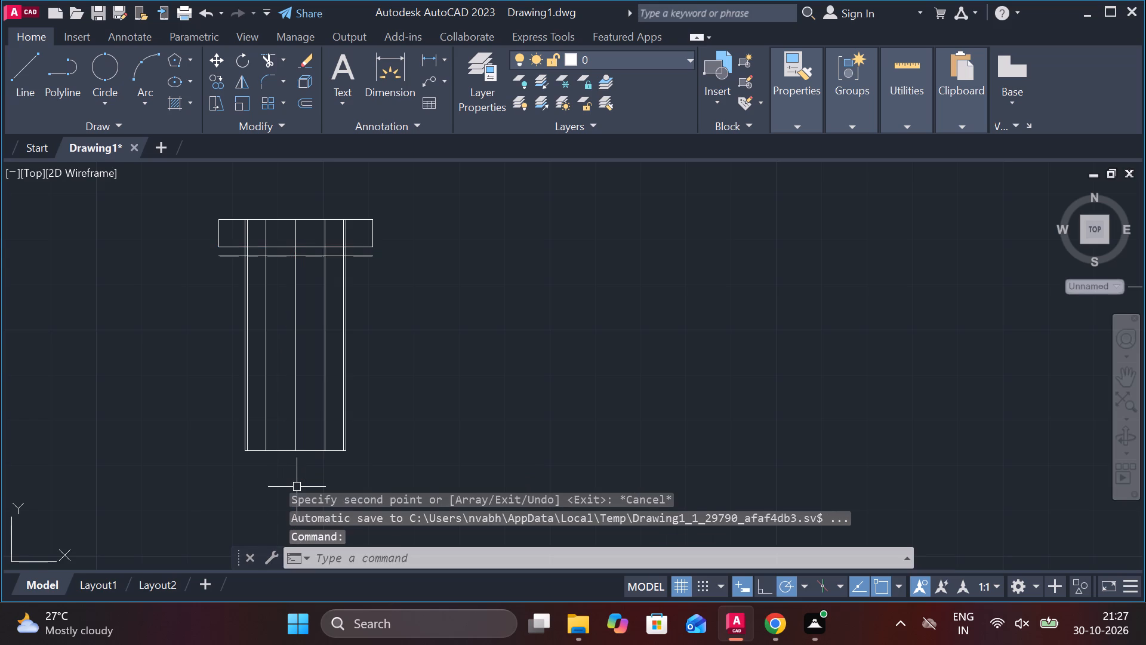
Trim the copied line's ends beyond the shank's outer verticals, and remove everything of those two verticals above the copied line.
click(270, 58)
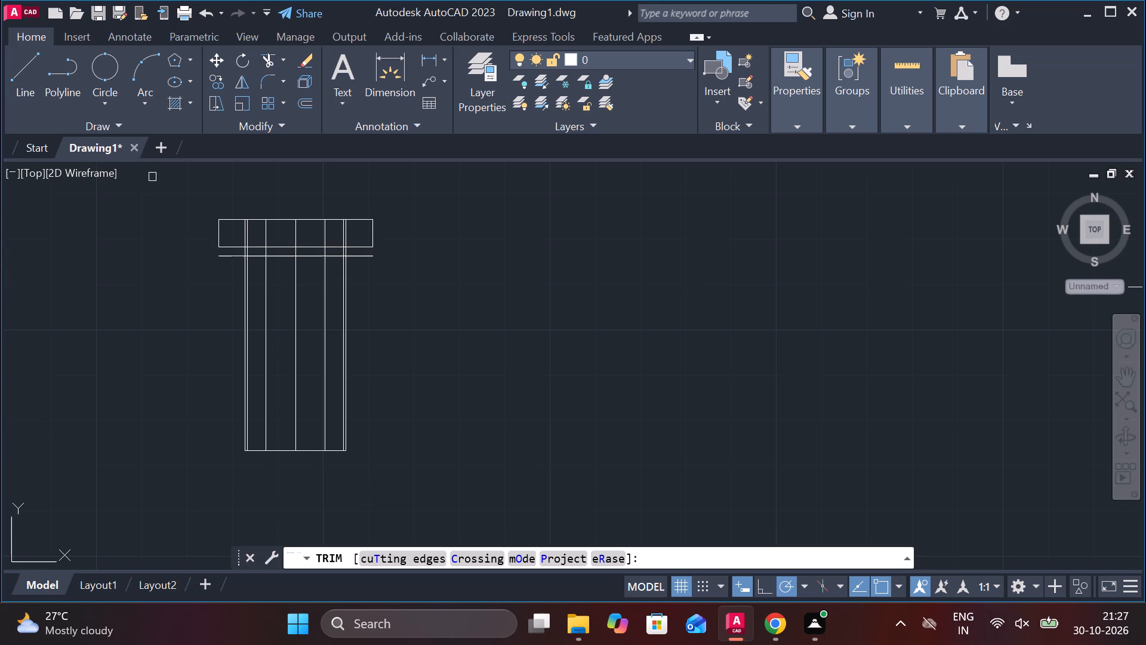
scroll(384, 275, up, 1)
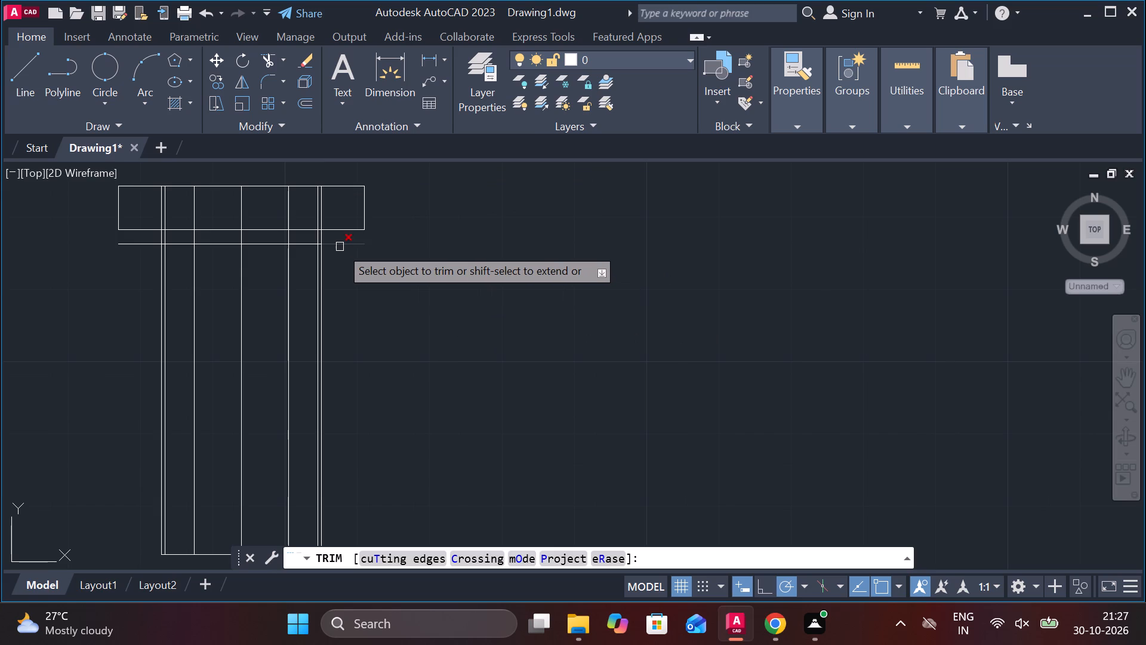
click(340, 247)
scroll(340, 247, up, 3)
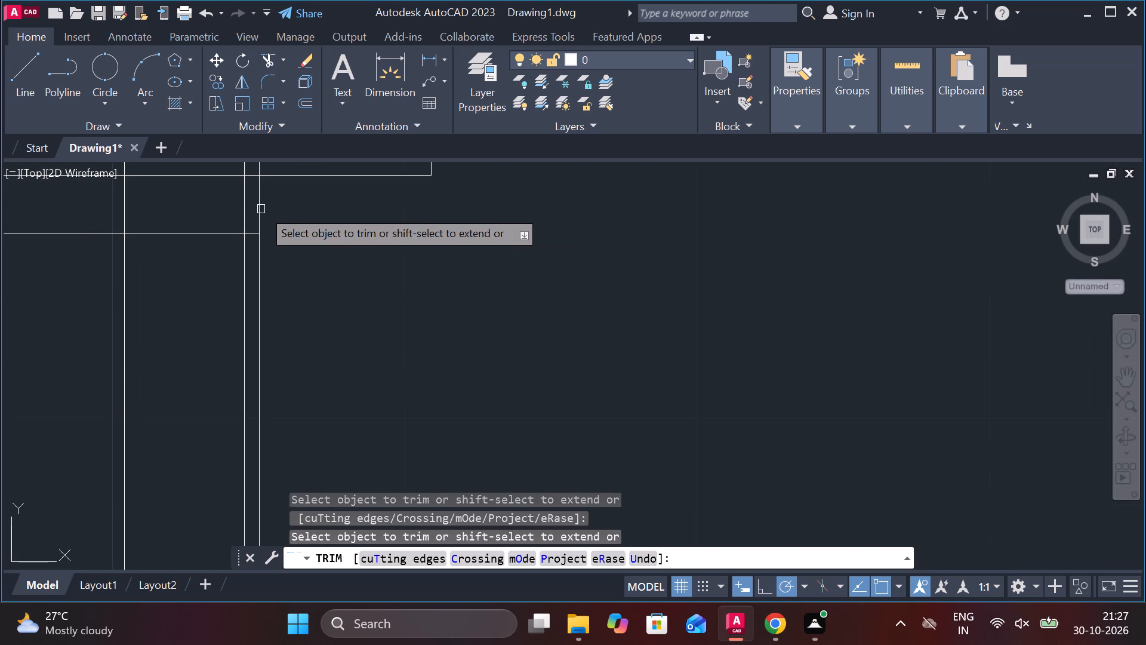
click(262, 209)
scroll(284, 238, down, 3)
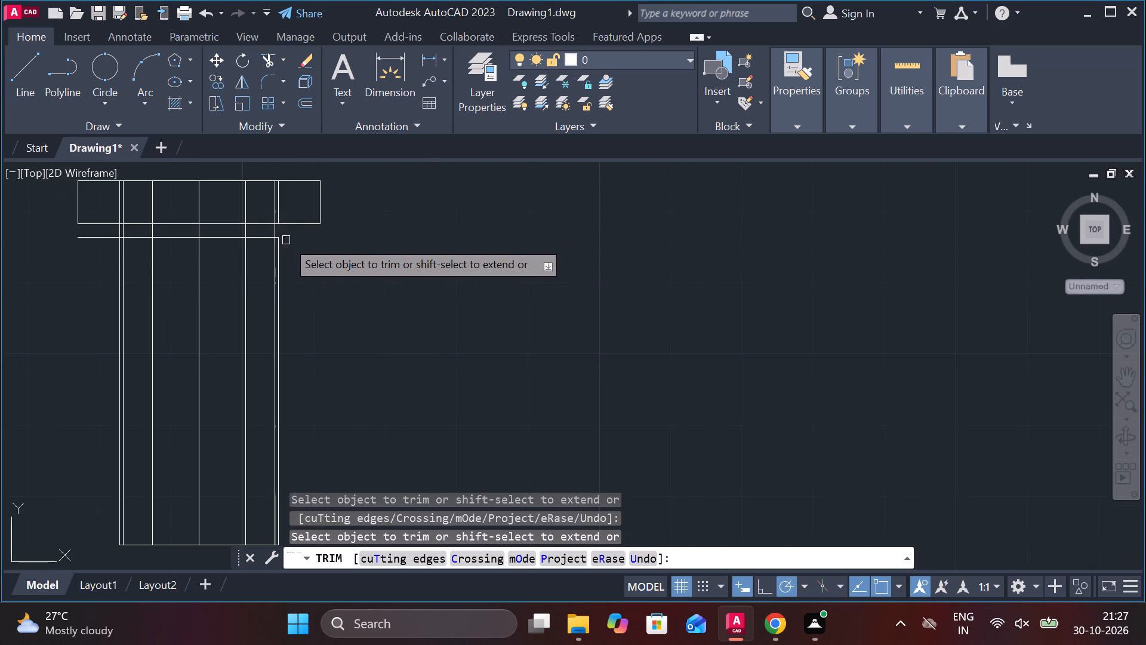
click(101, 238)
scroll(101, 236, up, 3)
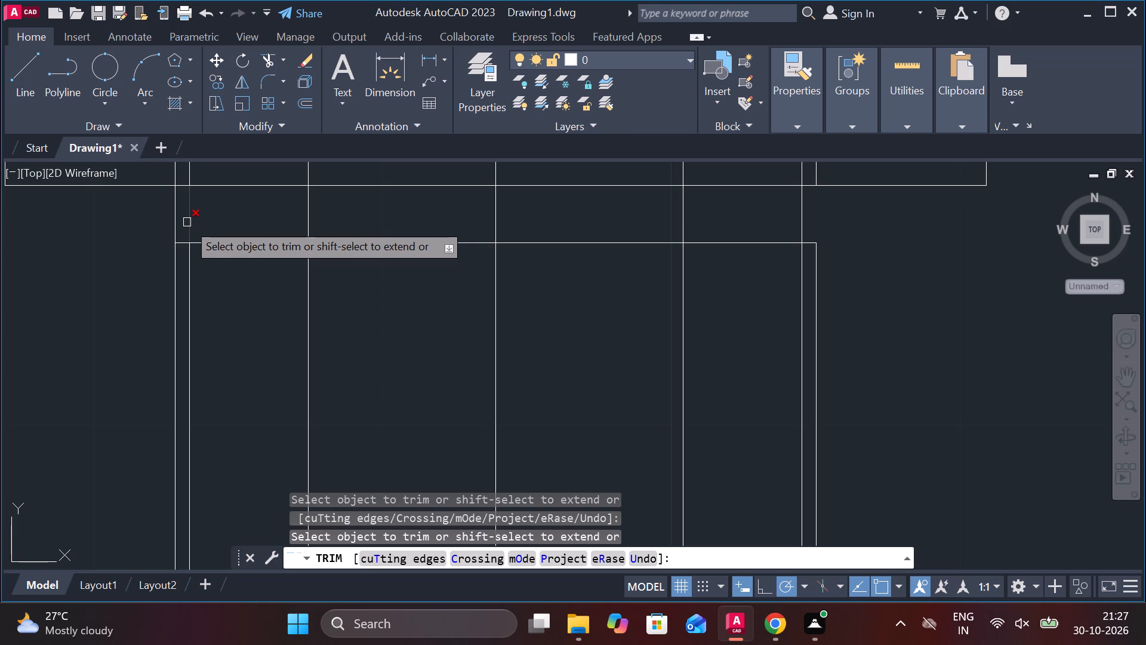
click(174, 220)
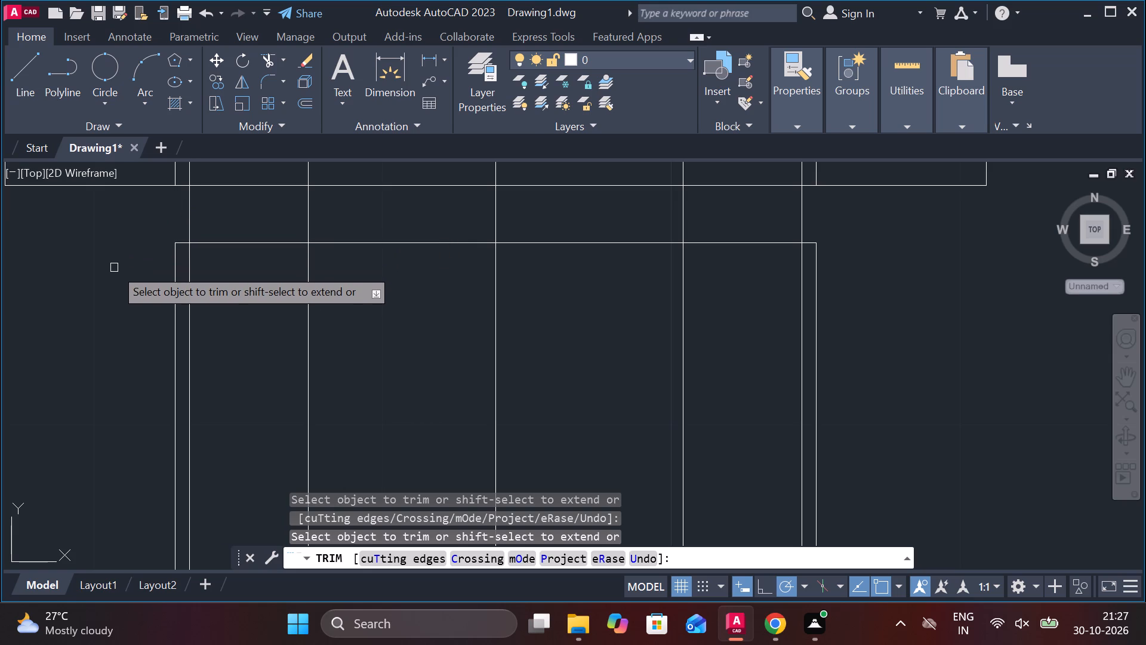
scroll(114, 268, down, 2)
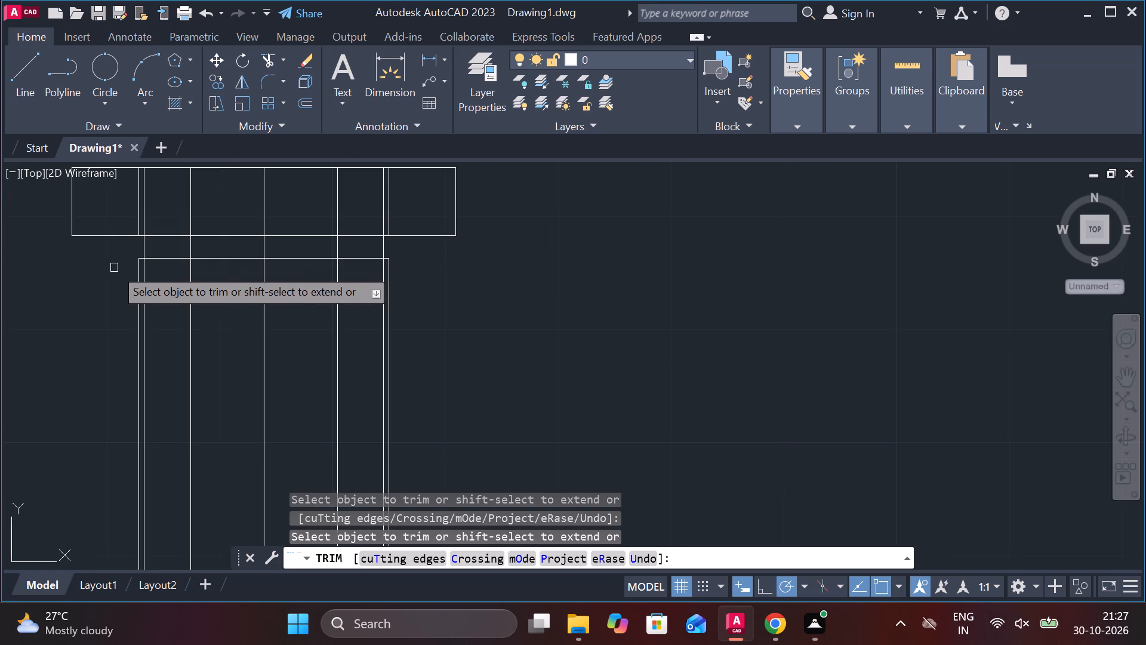
click(134, 206)
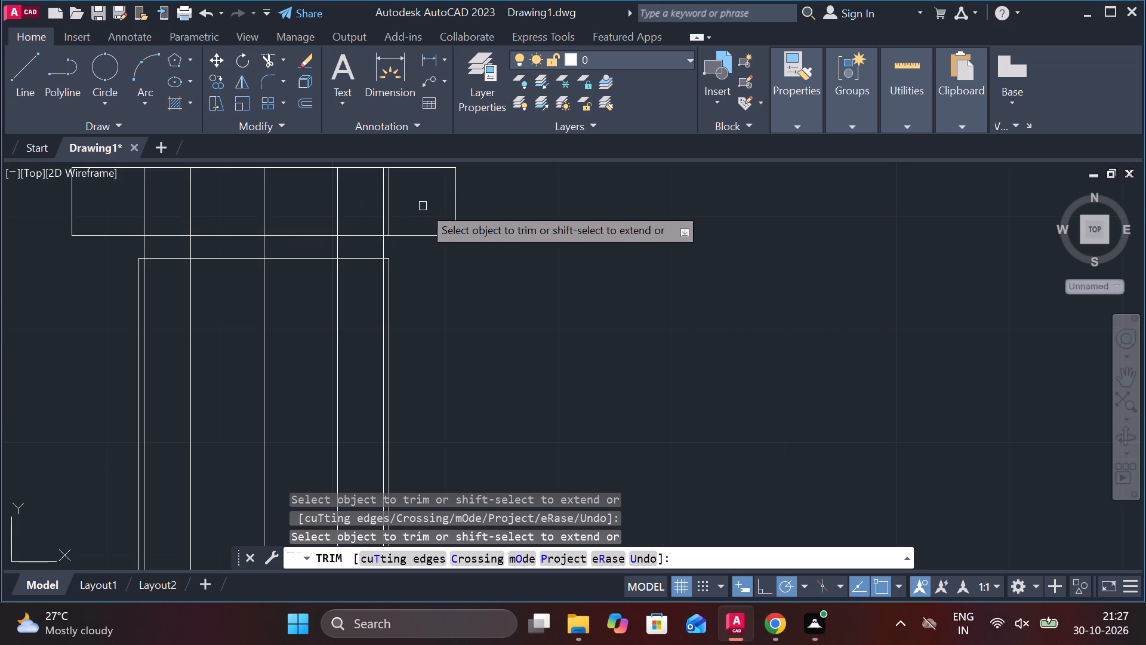
click(389, 213)
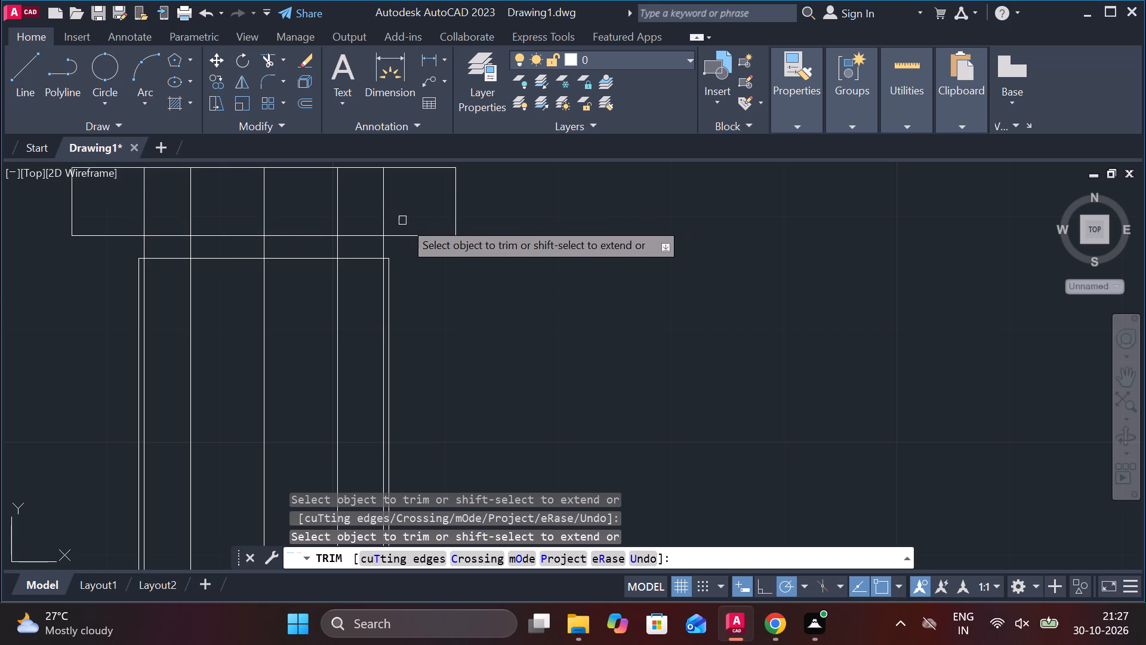
key(Escape)
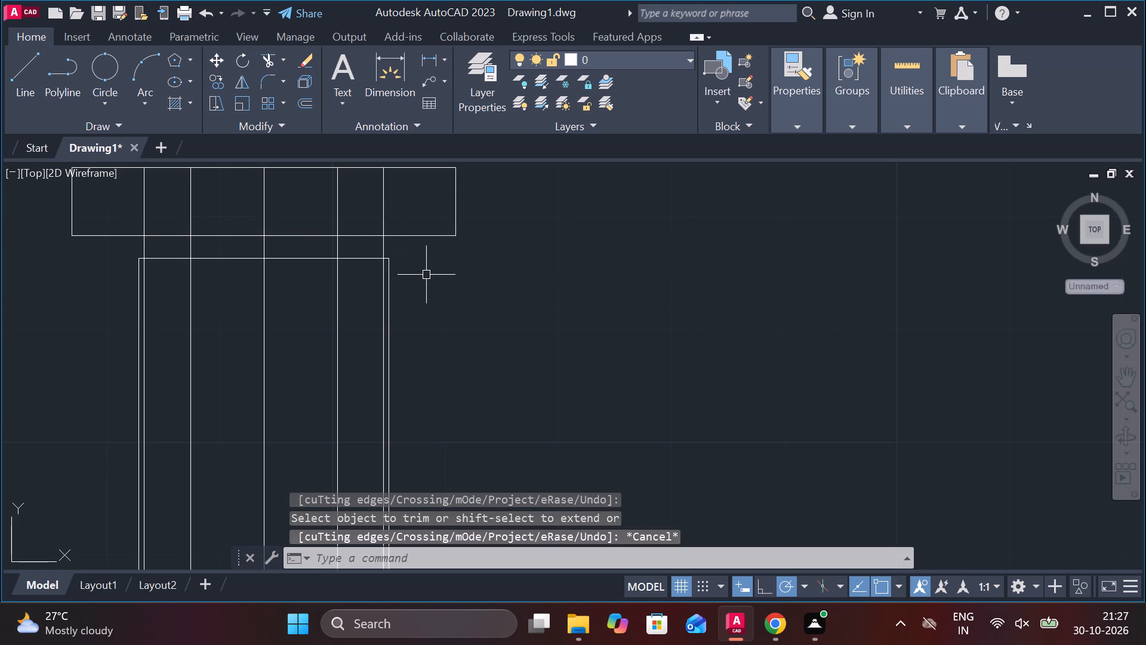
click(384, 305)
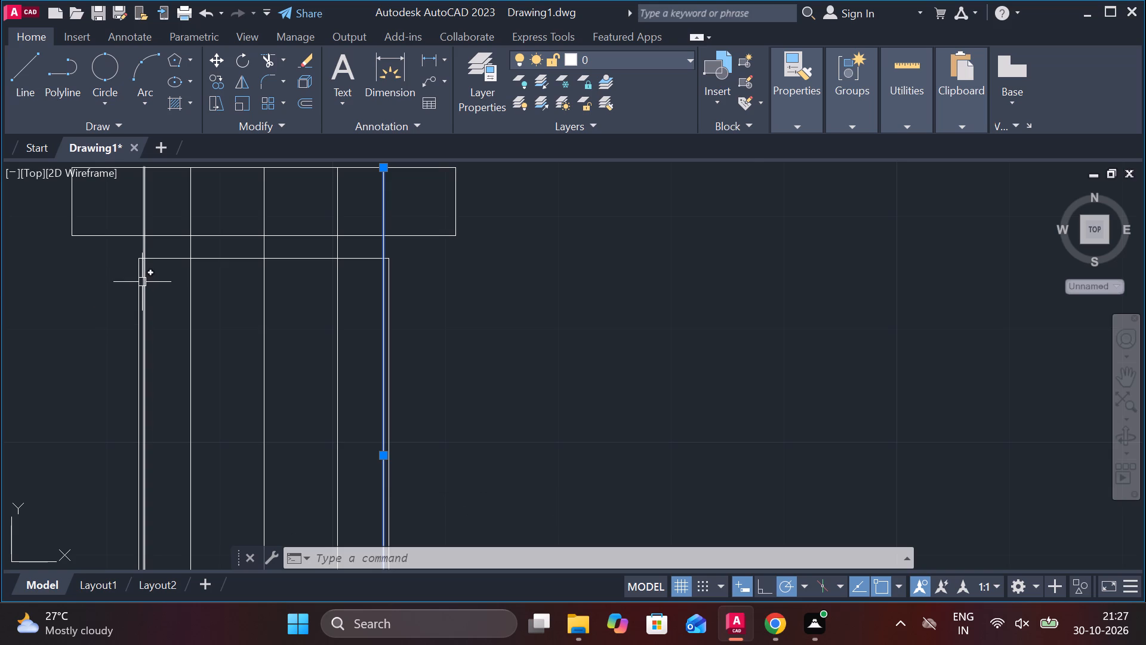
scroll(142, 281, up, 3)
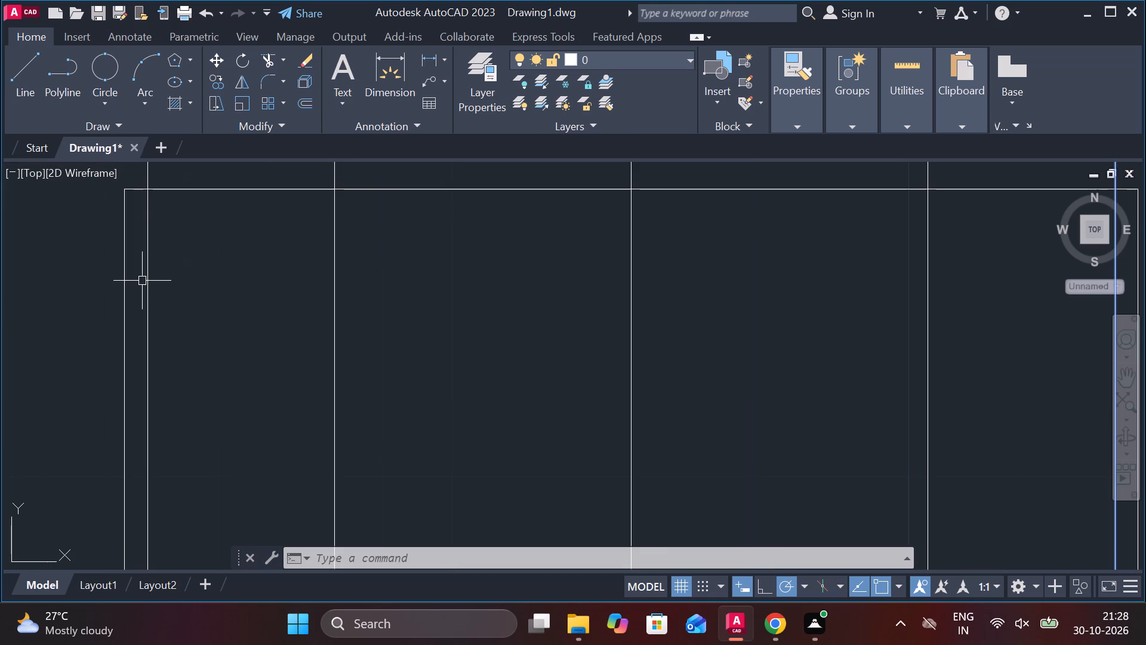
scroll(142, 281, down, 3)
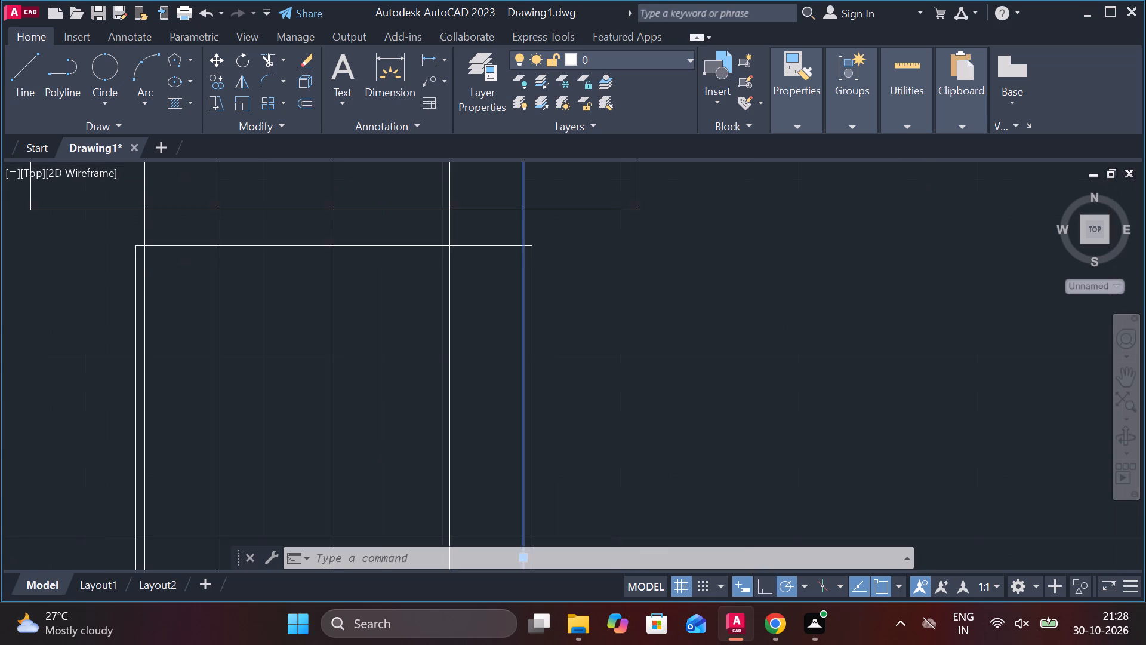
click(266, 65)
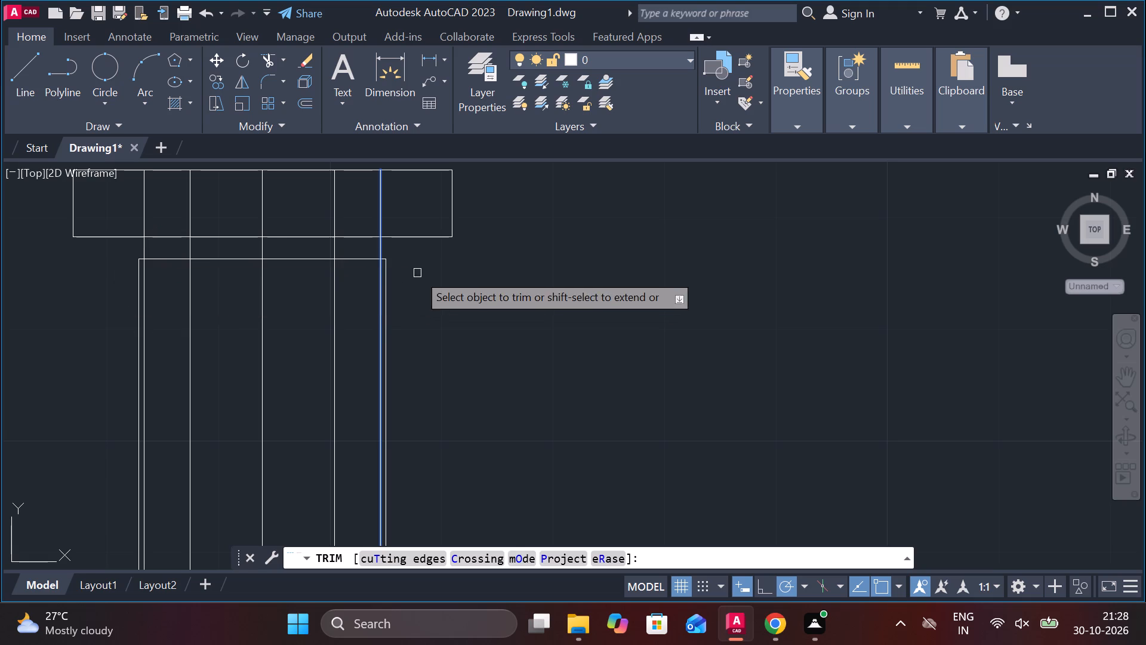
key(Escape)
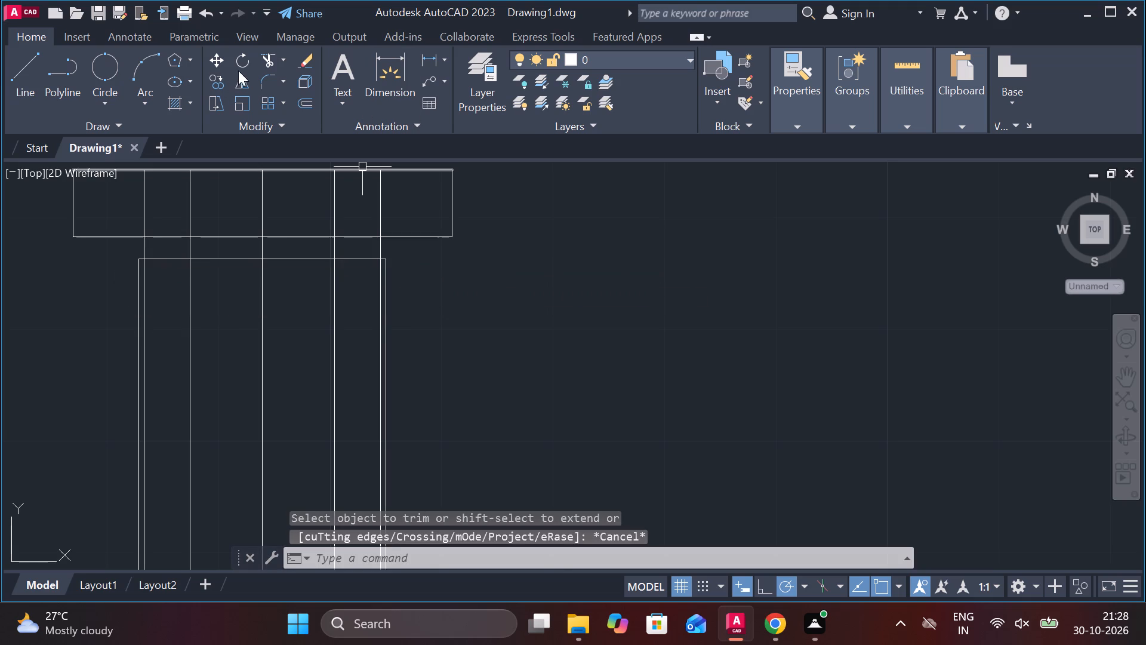
Trim the two inner side lines, 0.5 inside the shank's edges, in the gap between the head and the line below it.
click(271, 63)
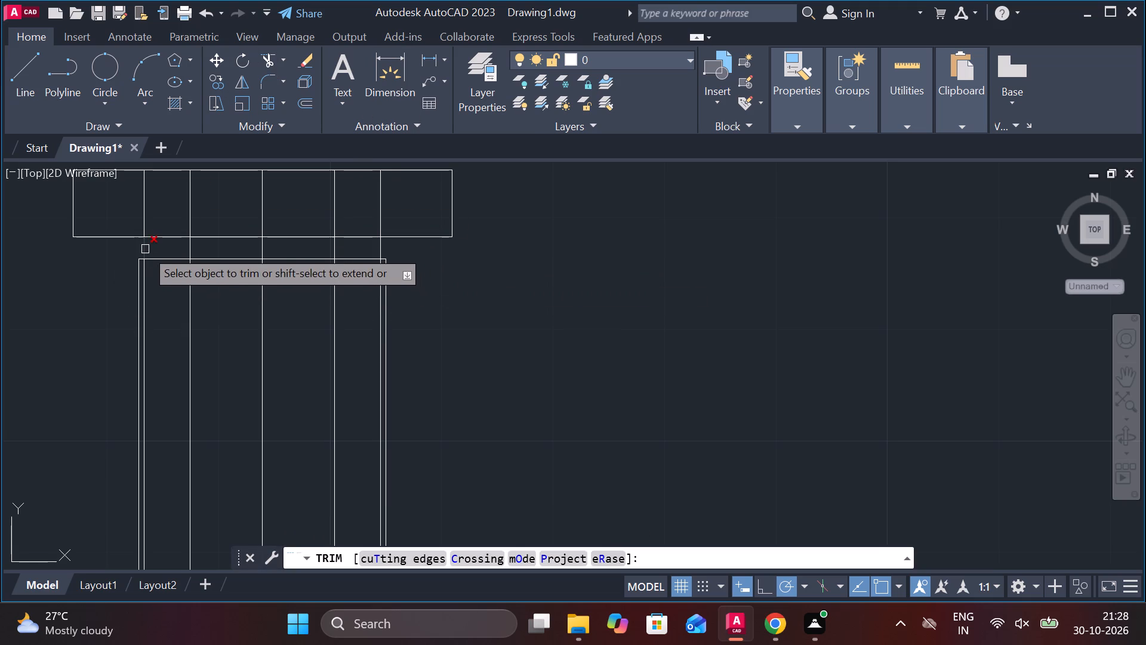
click(145, 249)
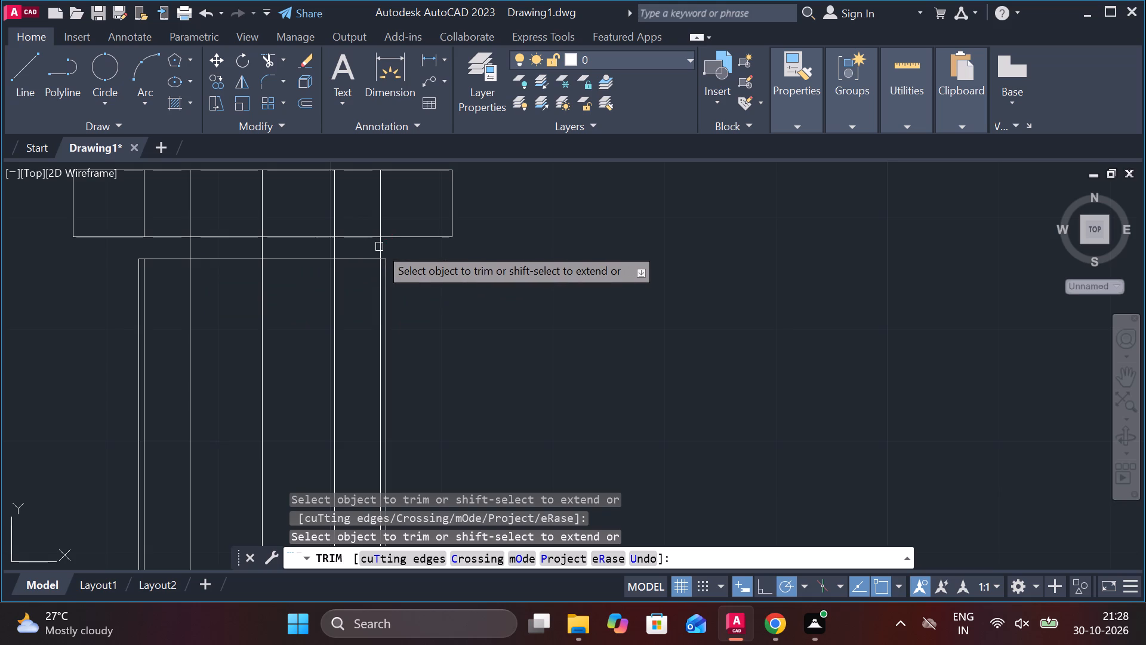
click(380, 247)
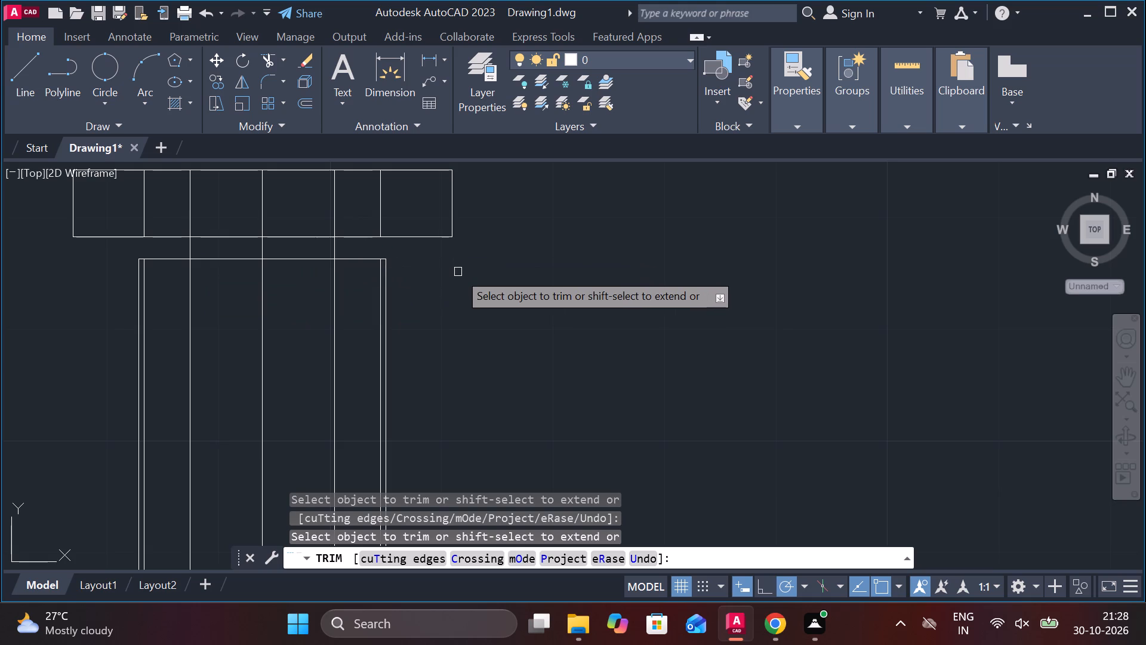
key(Escape)
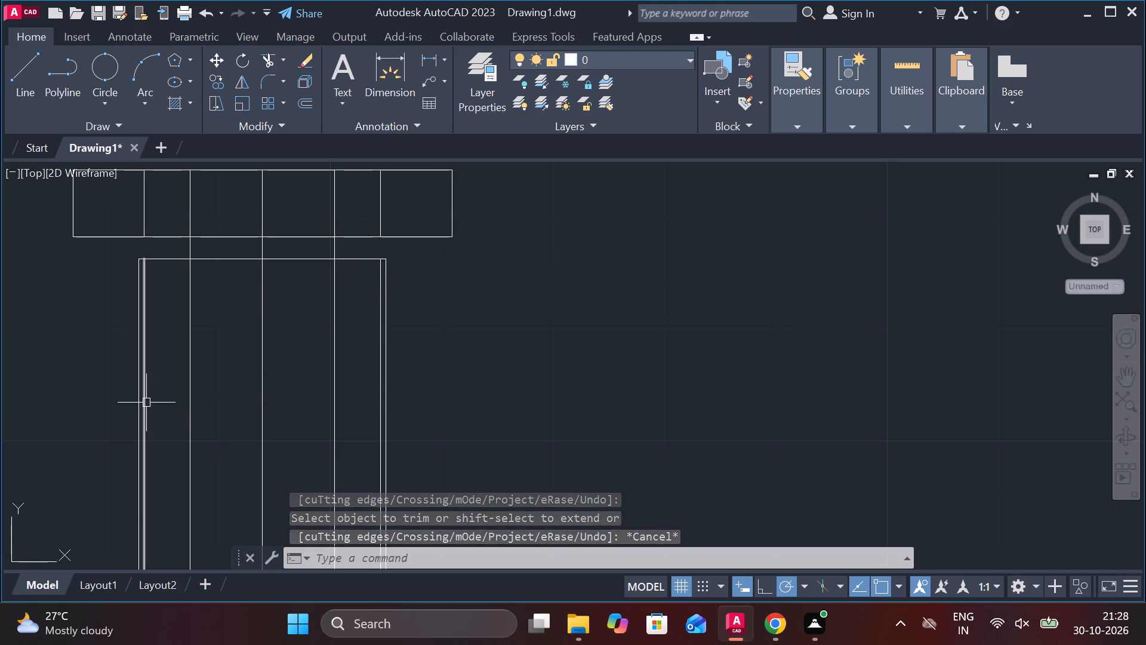
Change the linetype of the two inner side lines of the shank, 0.5 inside its edges, to DASHED.
click(146, 403)
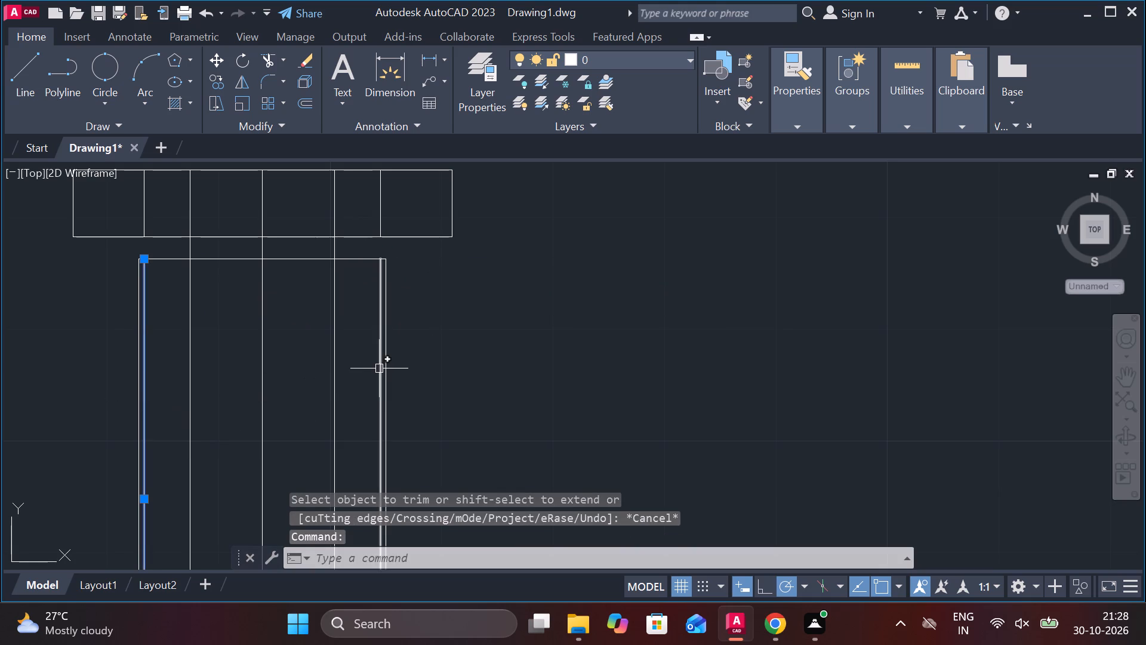
click(379, 370)
click(802, 124)
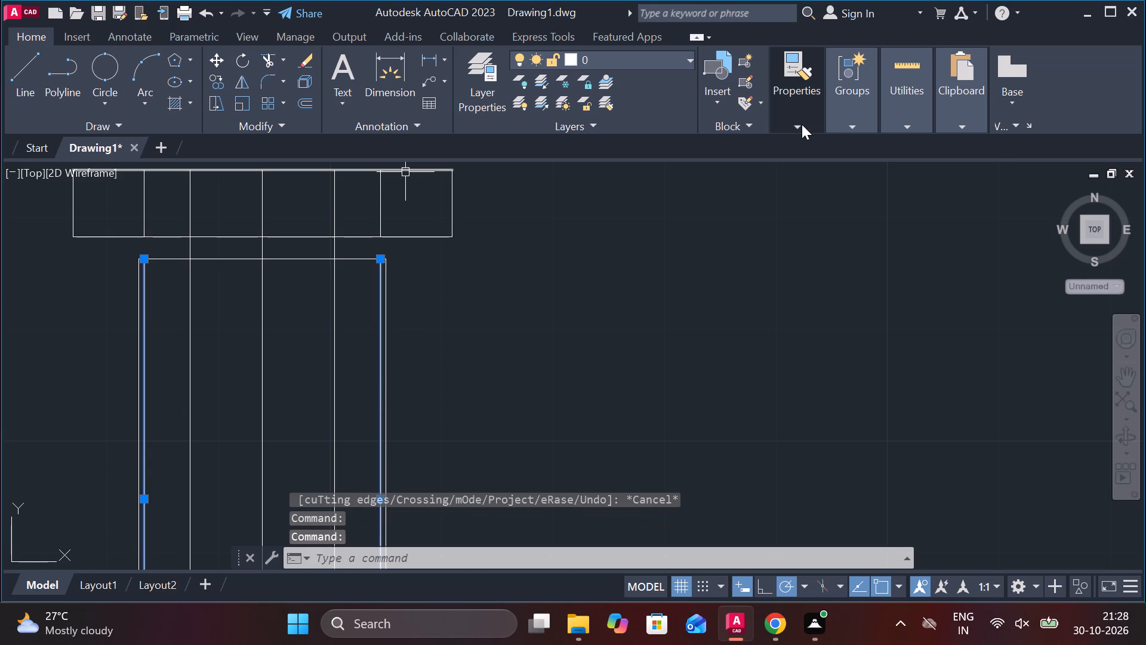
click(883, 192)
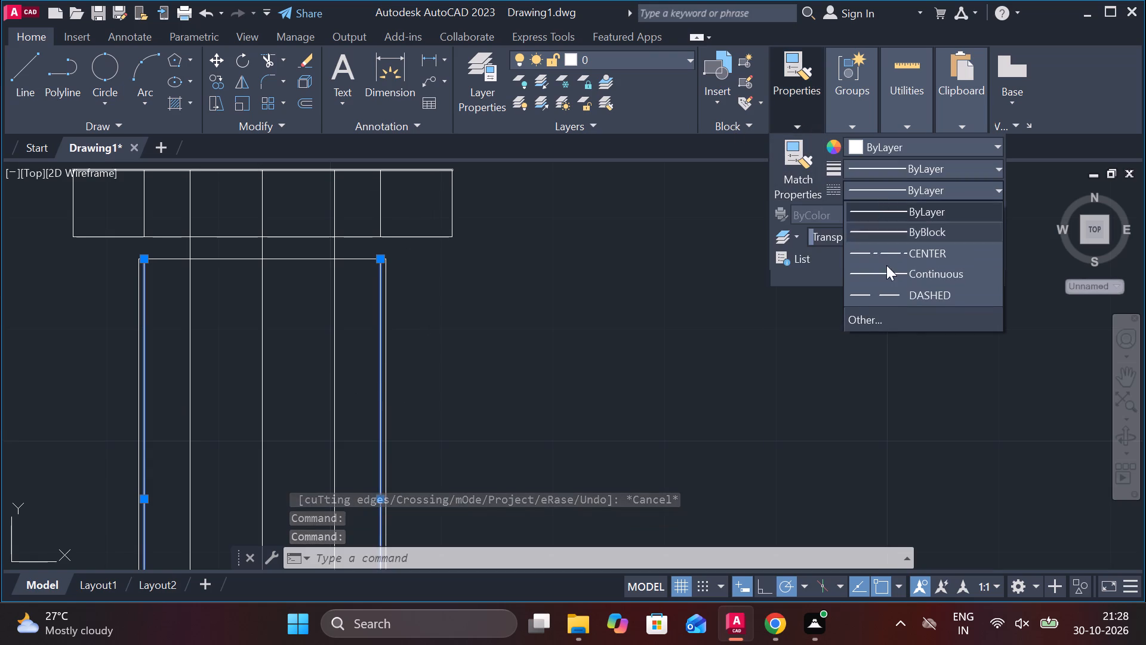
click(888, 293)
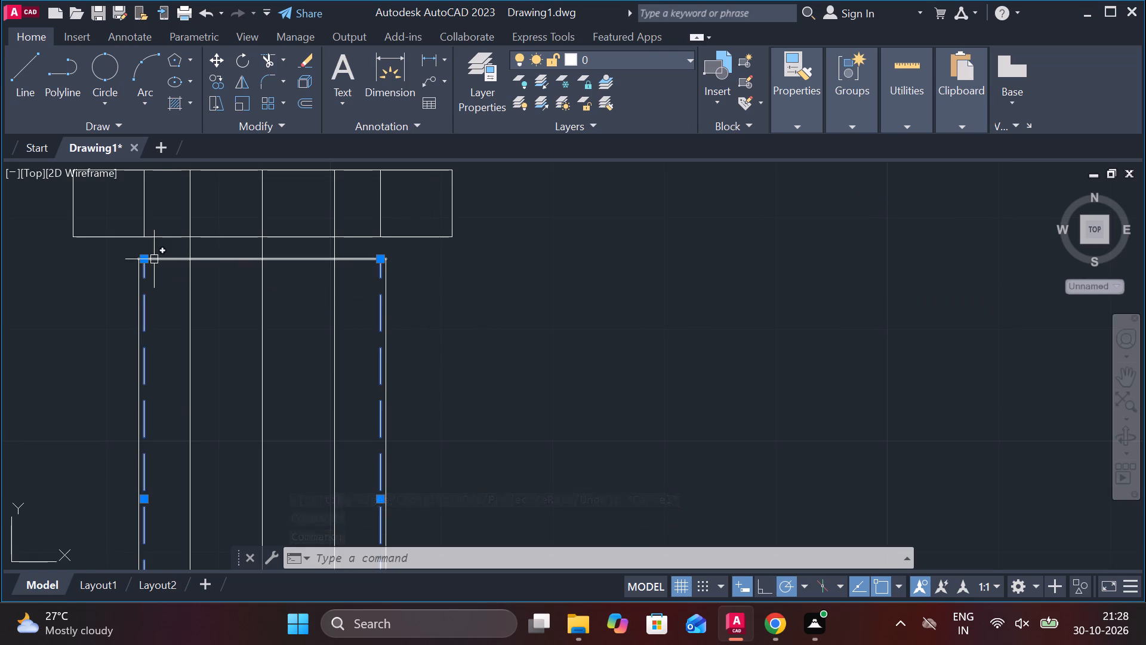
Stretch the upper ends of both dashed side lines straight up to the head's bottom edge.
click(144, 263)
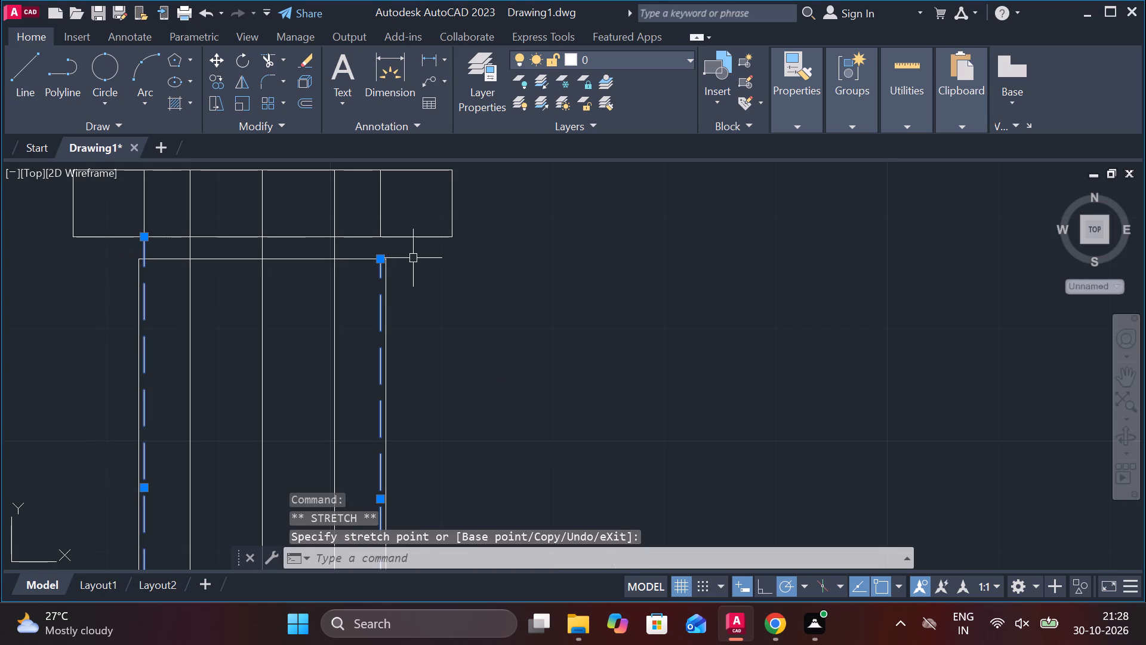
click(383, 261)
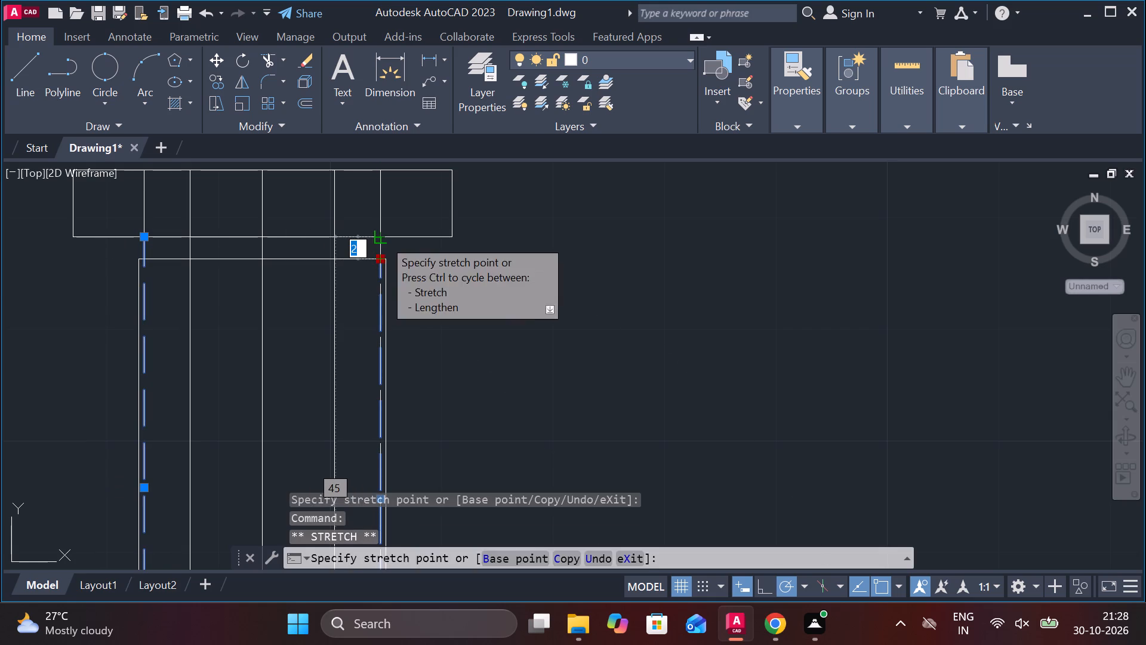
click(383, 238)
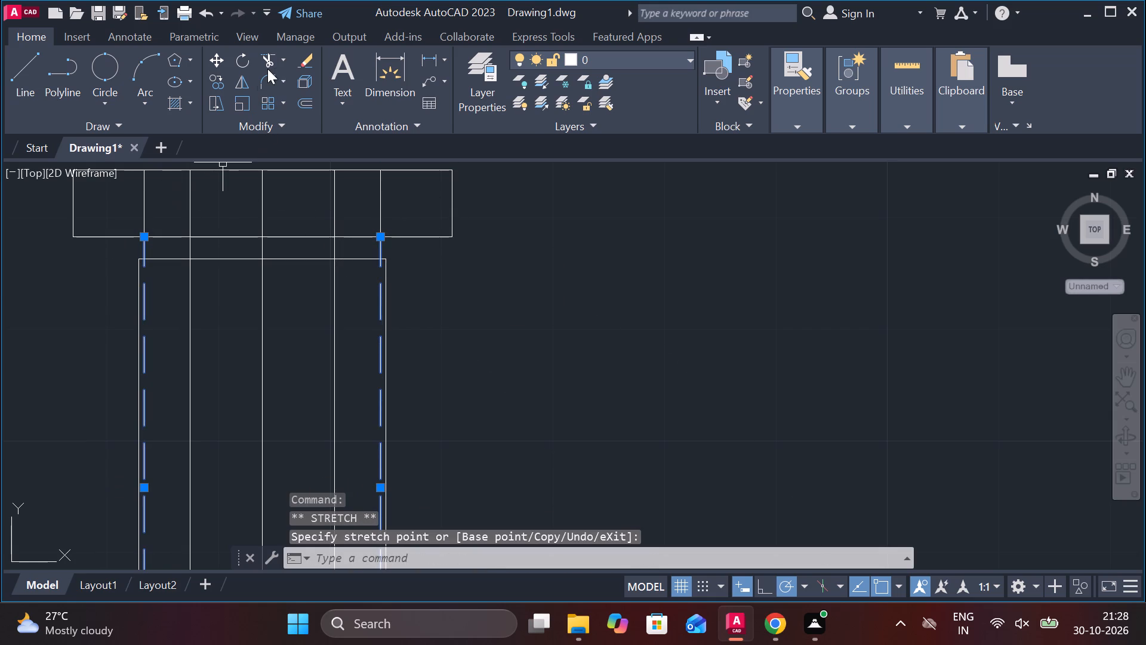
Trim away the two portions of the inner side lines that lie inside the 34 by 6 head.
click(267, 63)
click(138, 217)
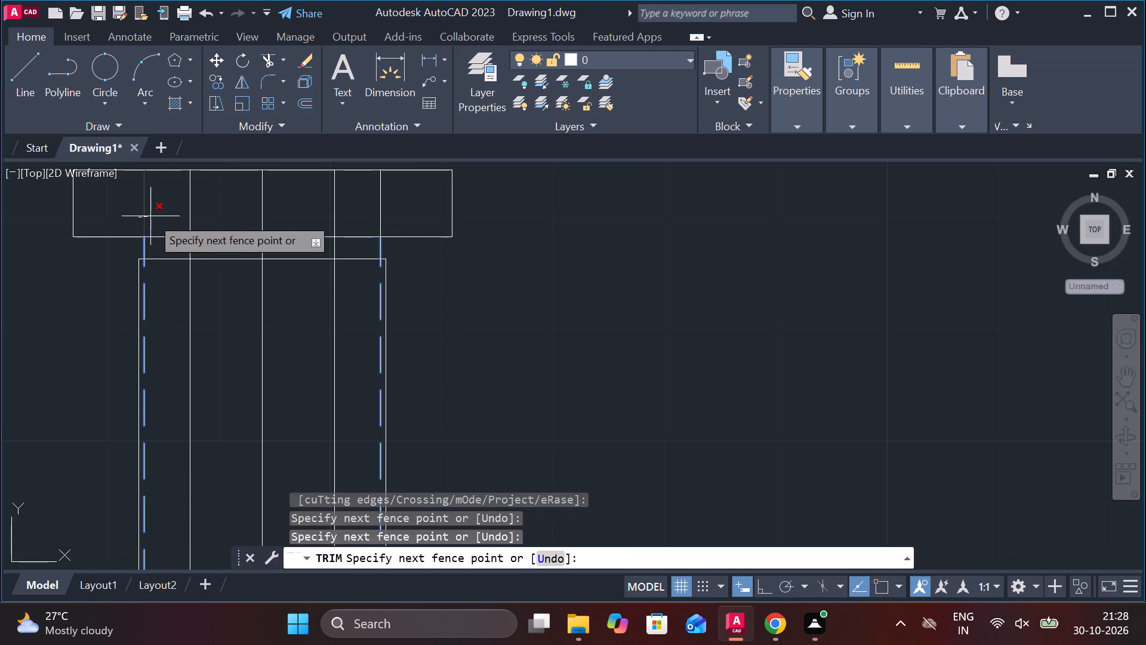
click(150, 216)
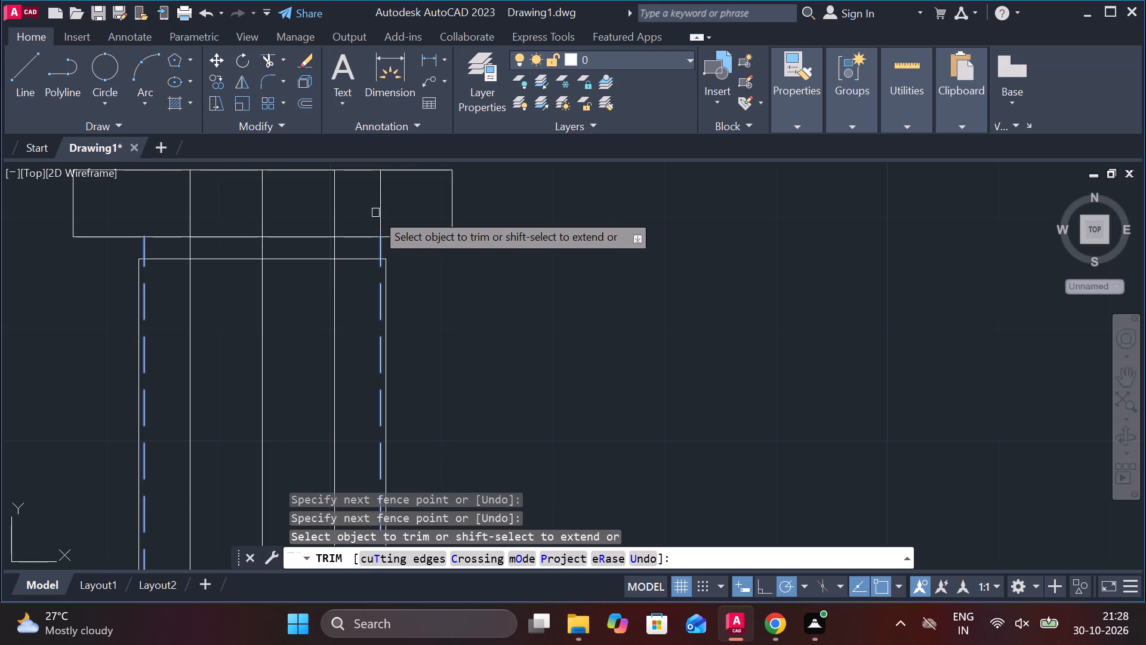
click(379, 209)
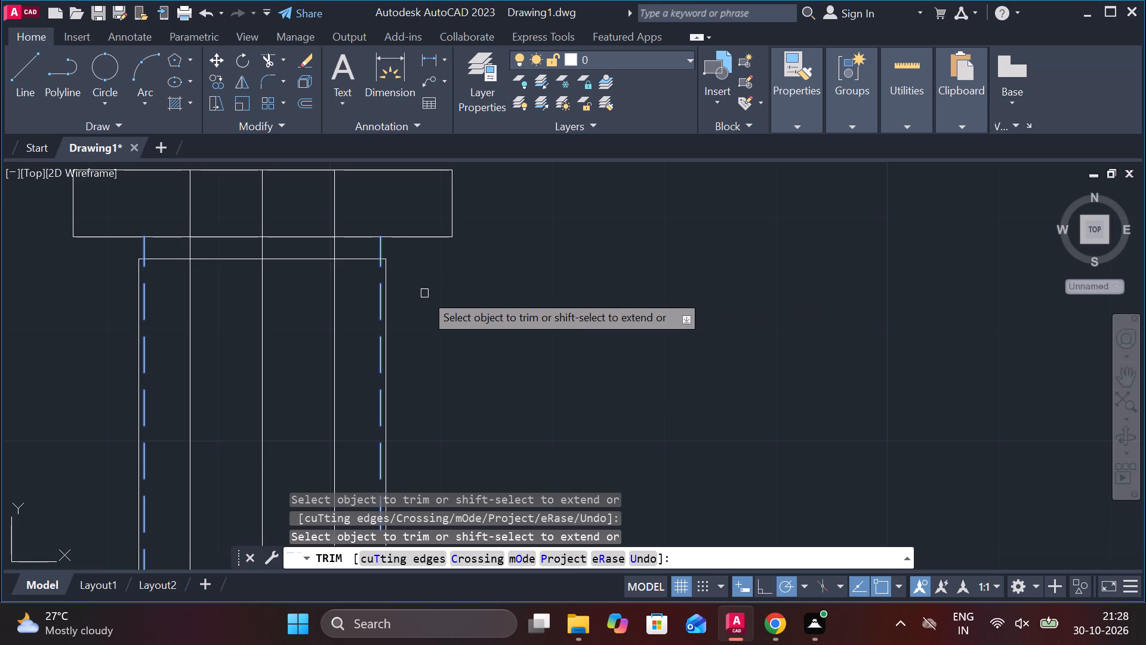
scroll(411, 298, down, 1)
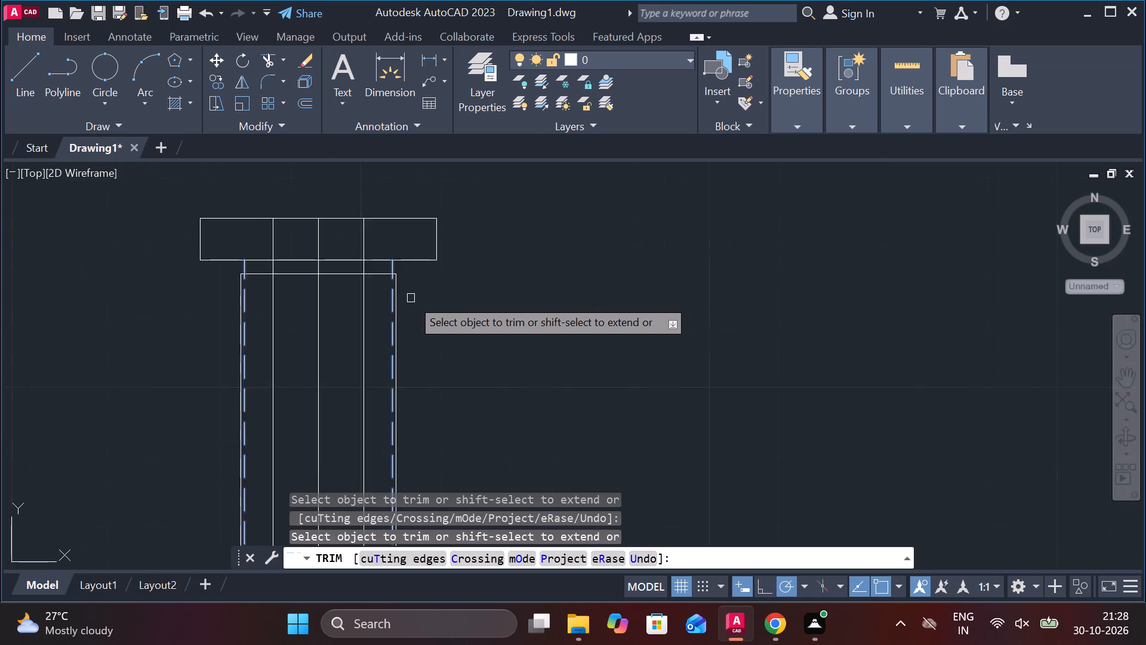
scroll(411, 298, down, 1)
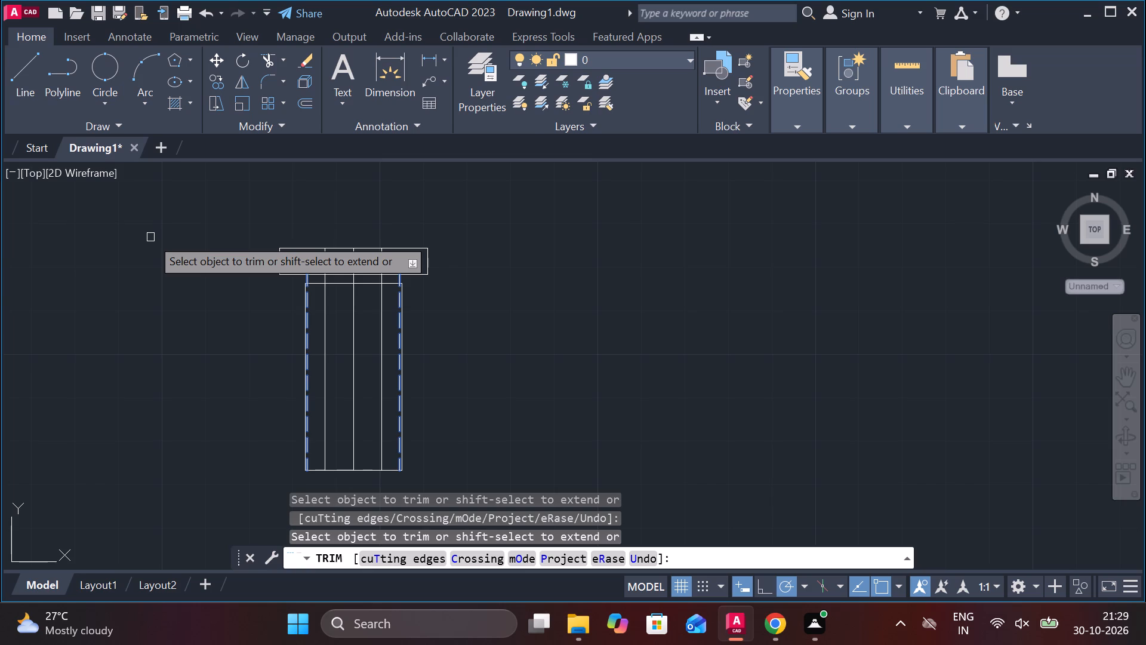
key(Escape)
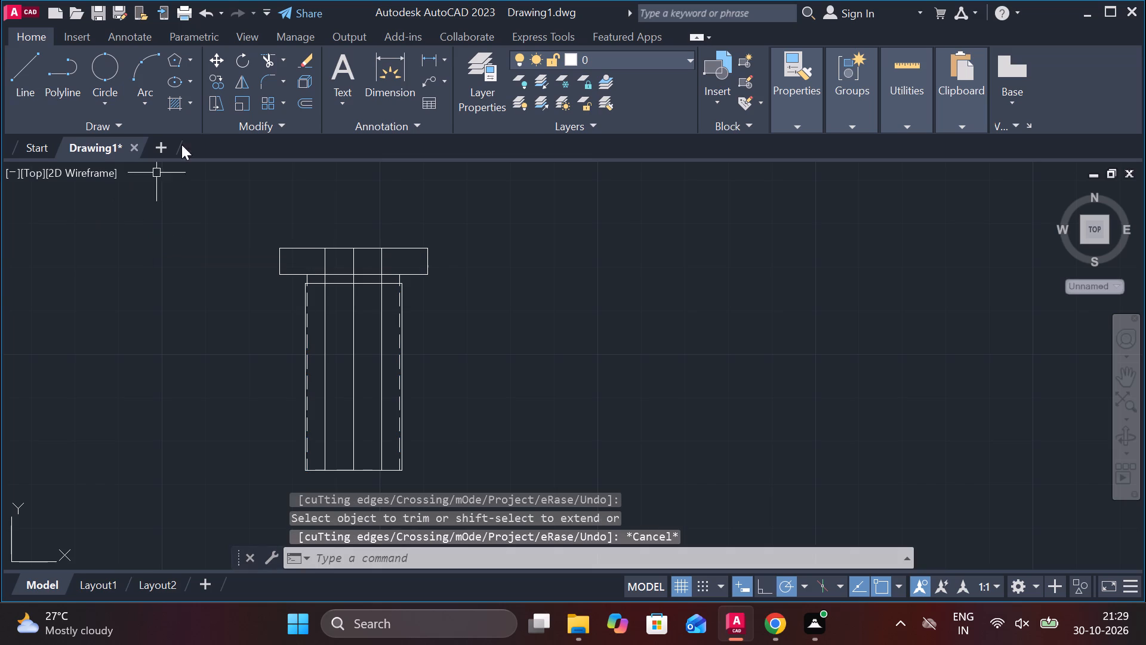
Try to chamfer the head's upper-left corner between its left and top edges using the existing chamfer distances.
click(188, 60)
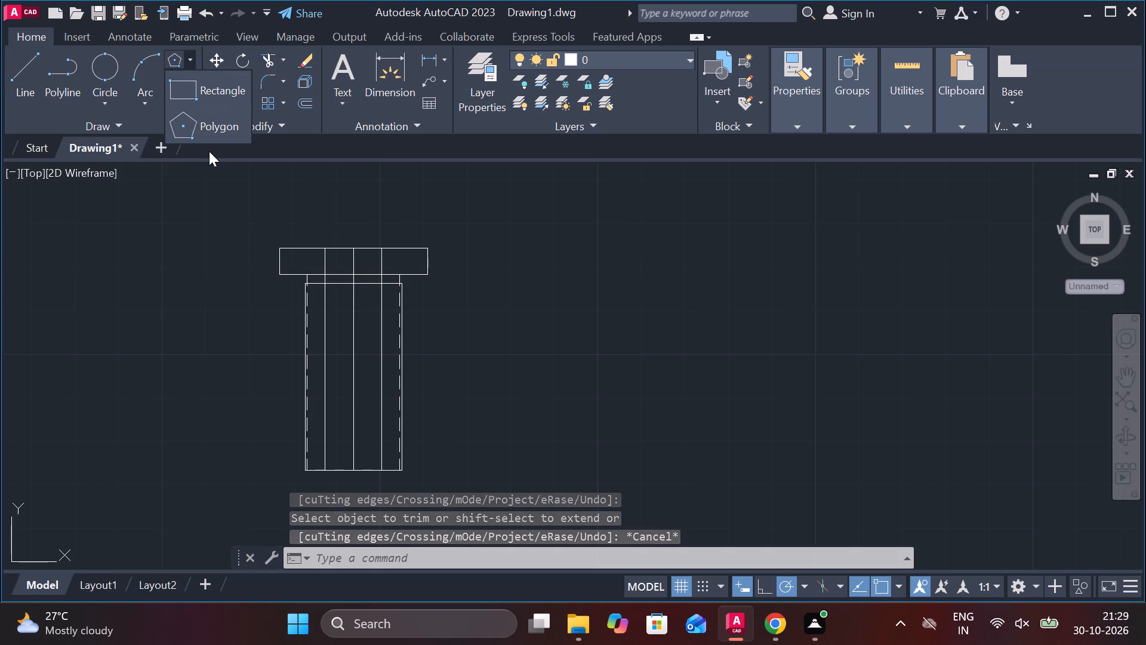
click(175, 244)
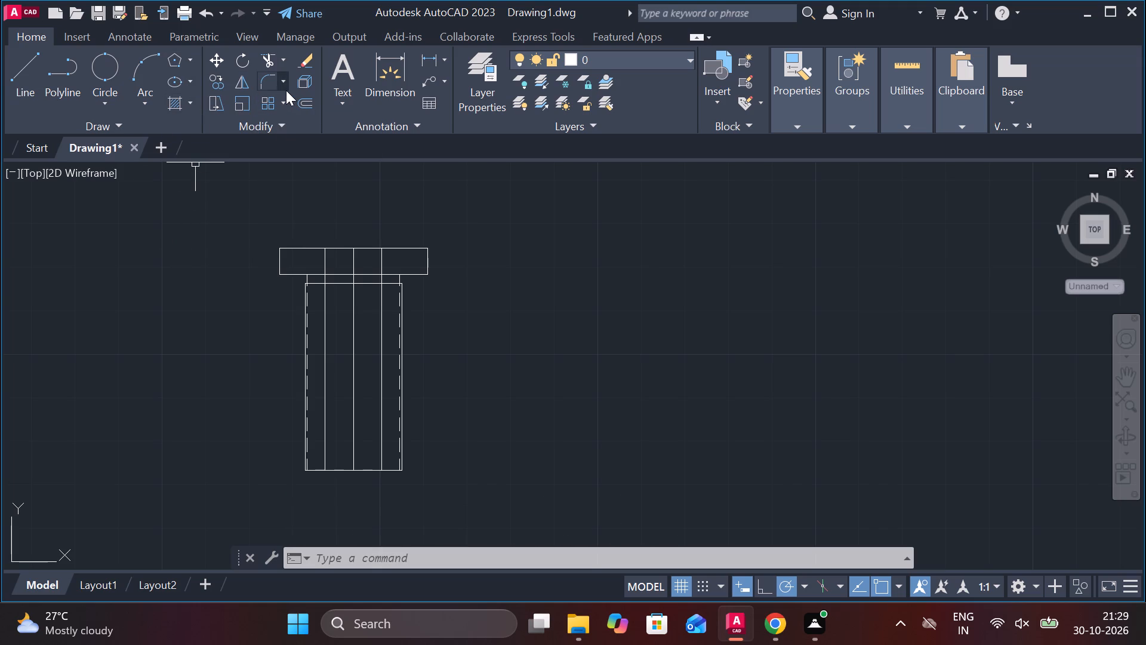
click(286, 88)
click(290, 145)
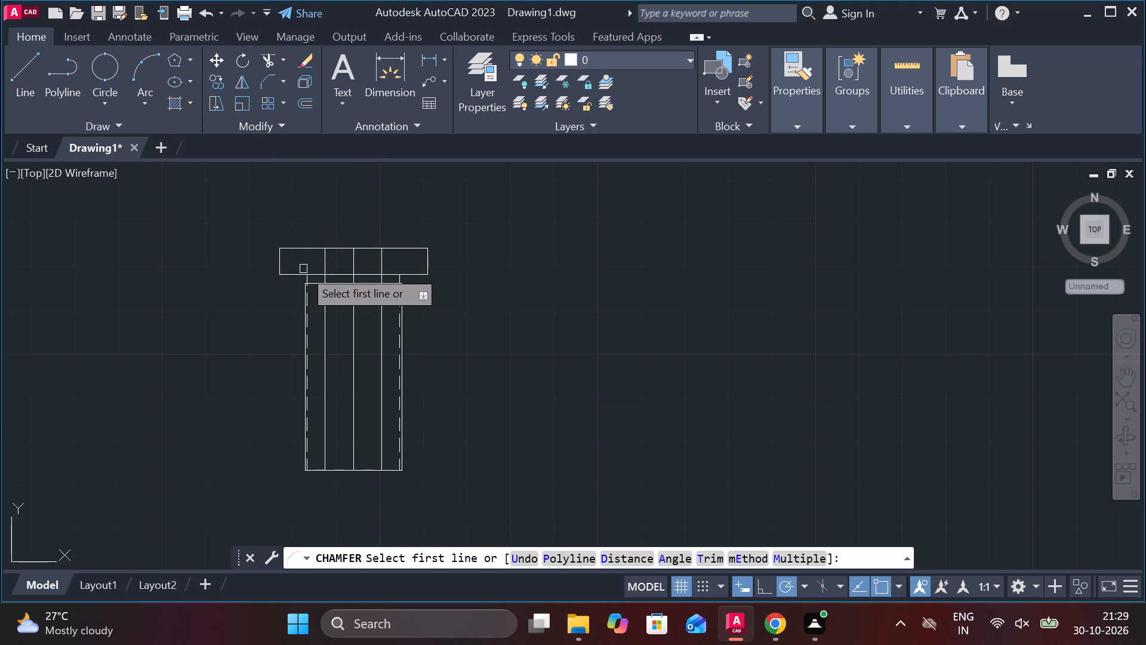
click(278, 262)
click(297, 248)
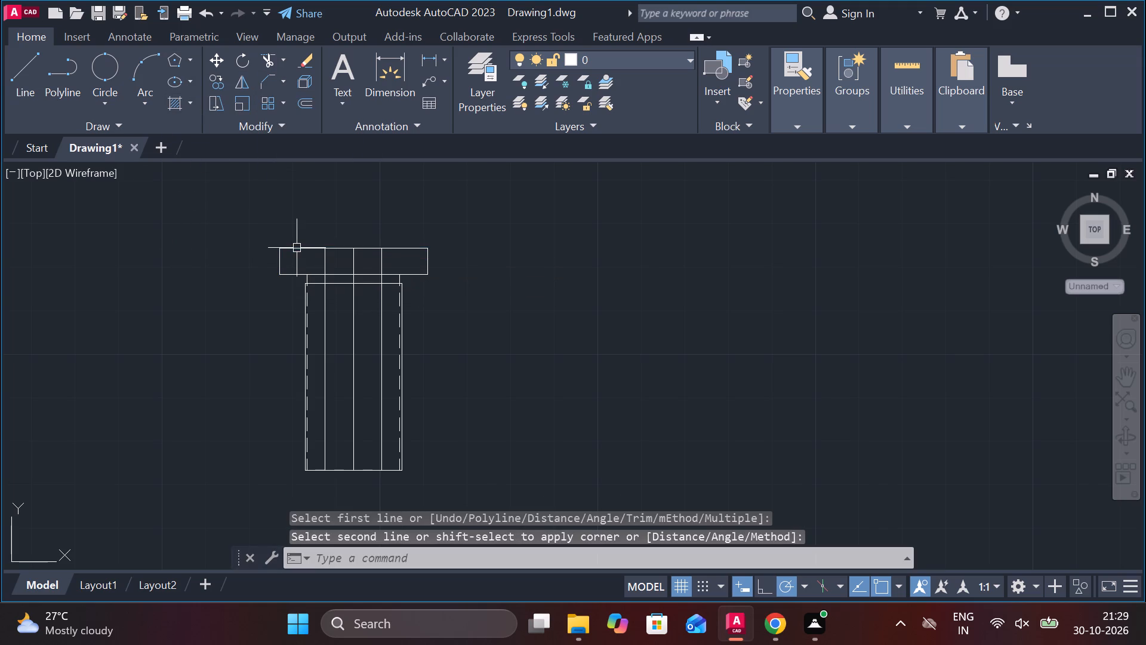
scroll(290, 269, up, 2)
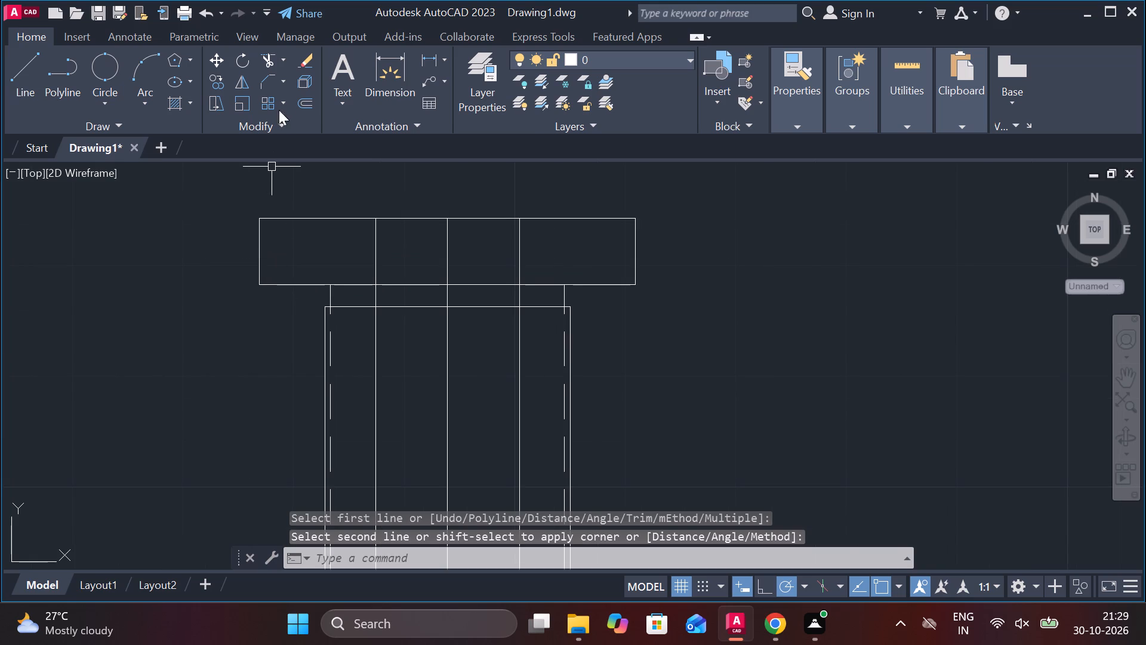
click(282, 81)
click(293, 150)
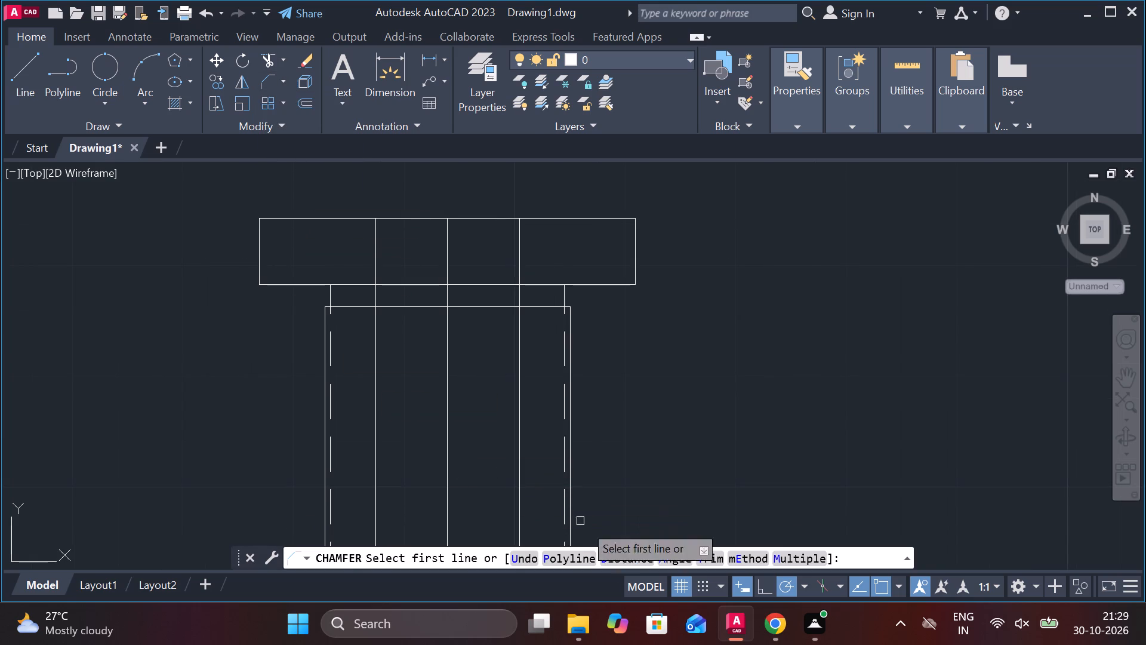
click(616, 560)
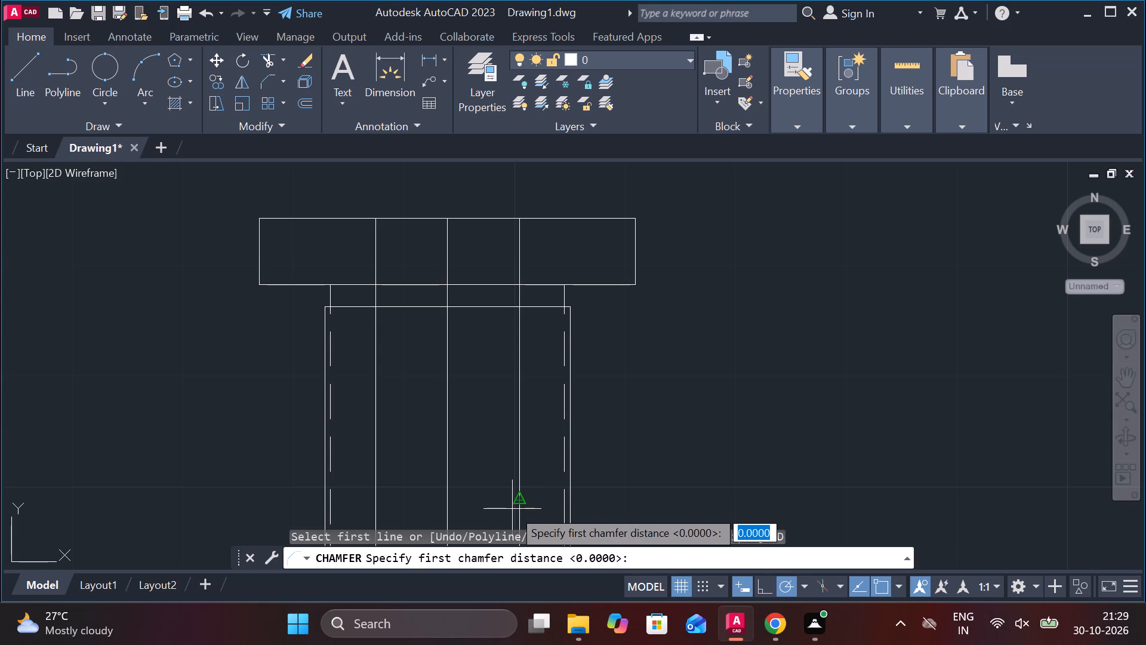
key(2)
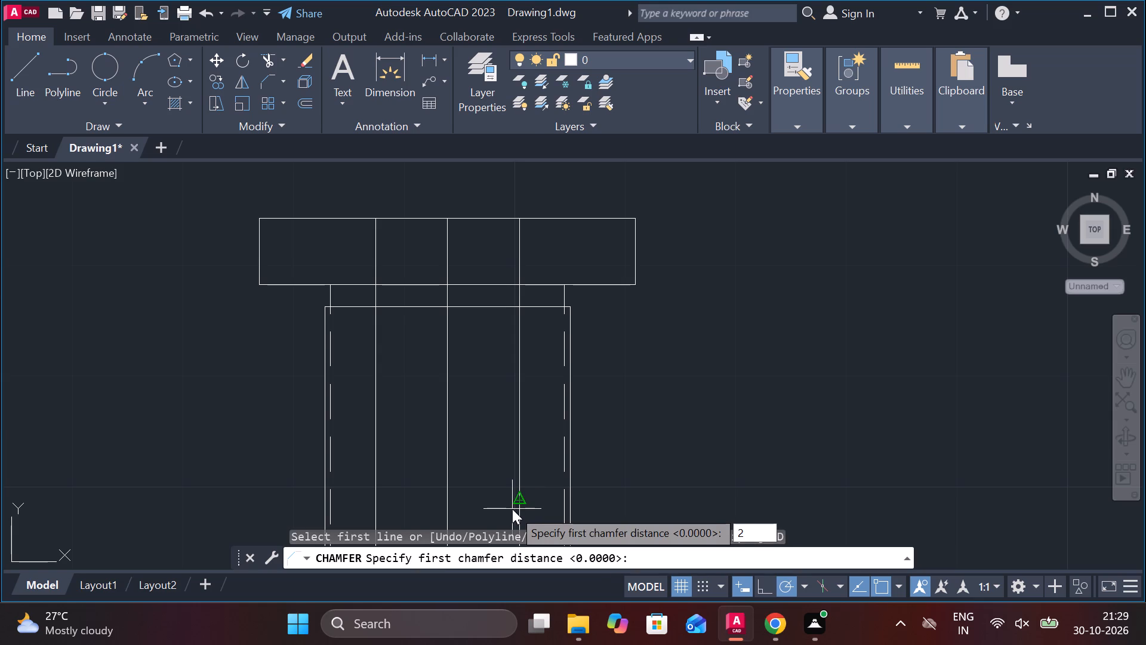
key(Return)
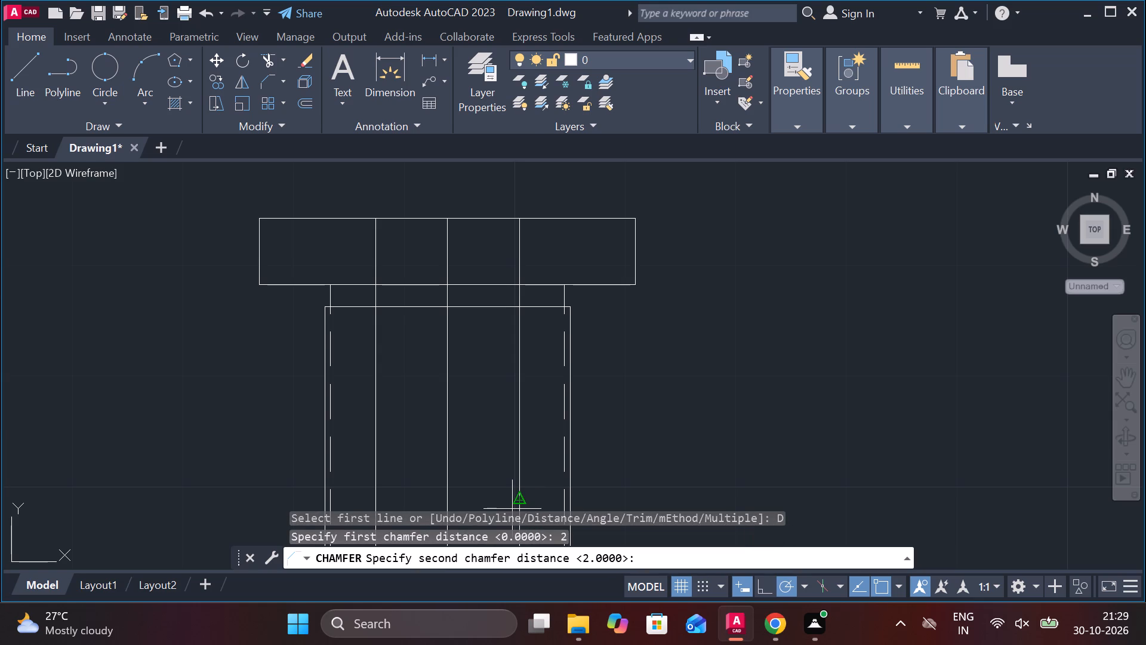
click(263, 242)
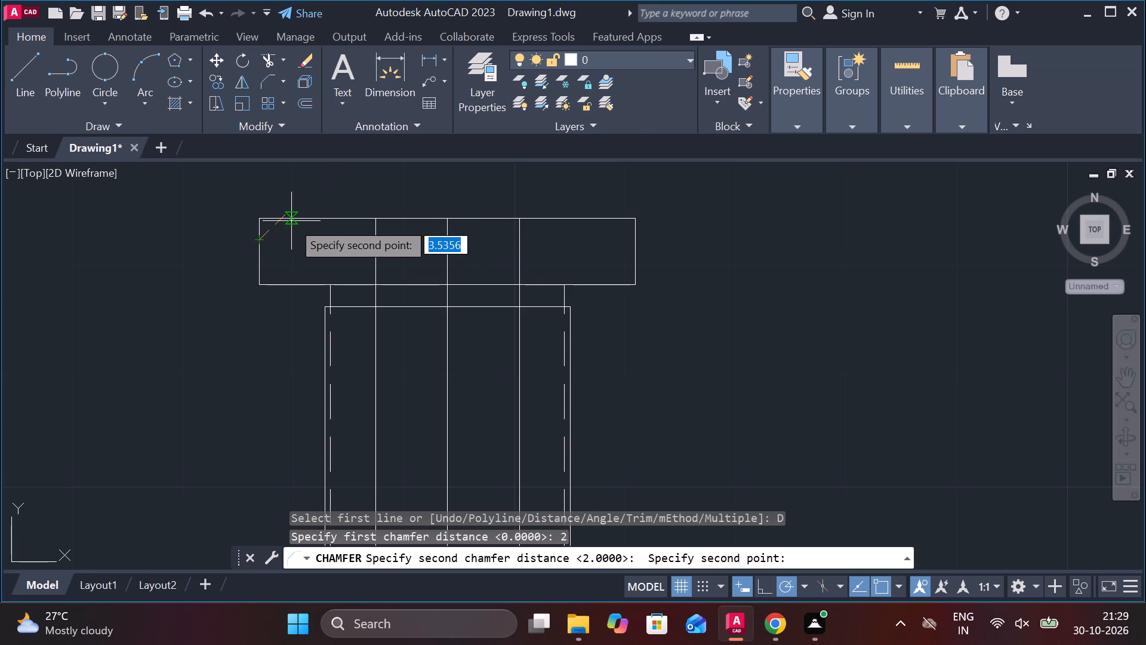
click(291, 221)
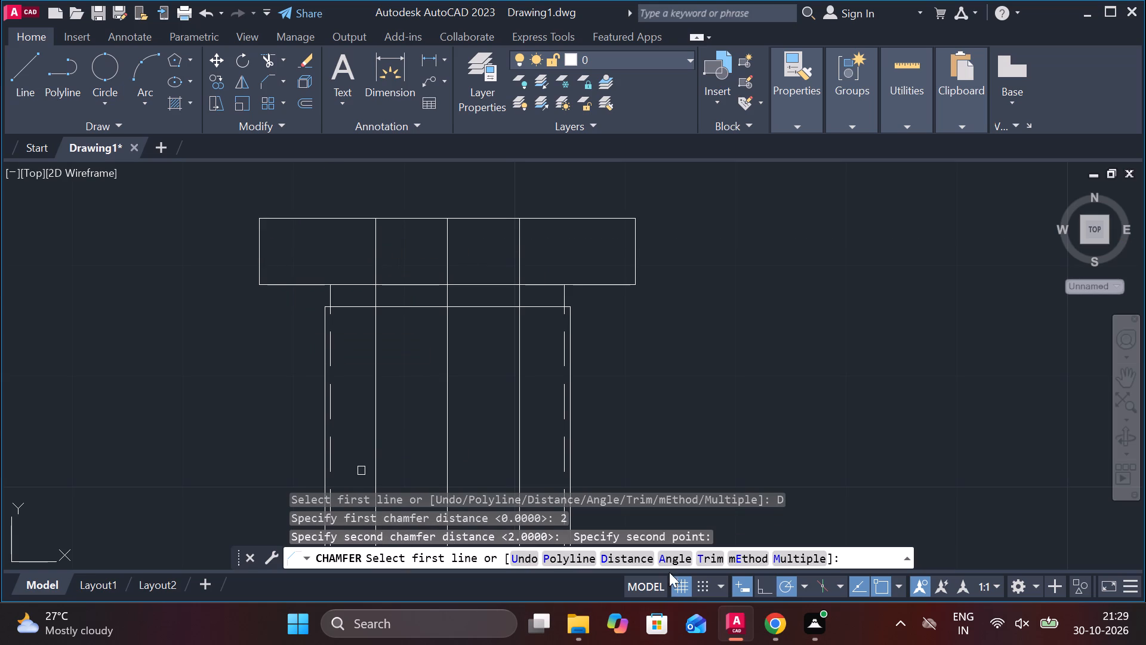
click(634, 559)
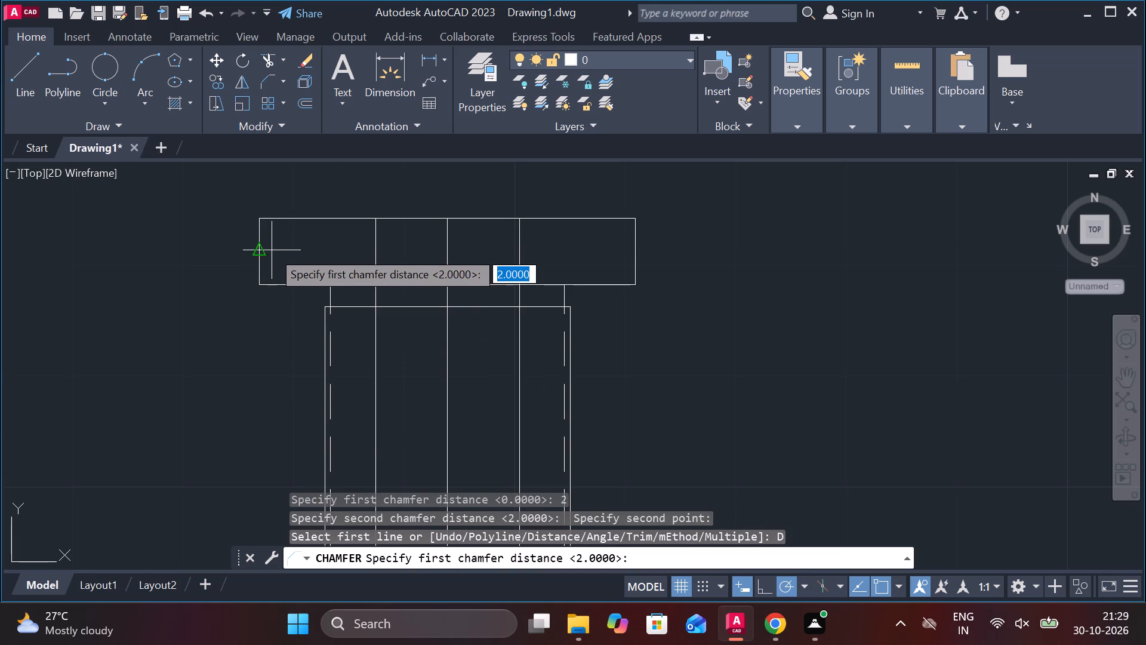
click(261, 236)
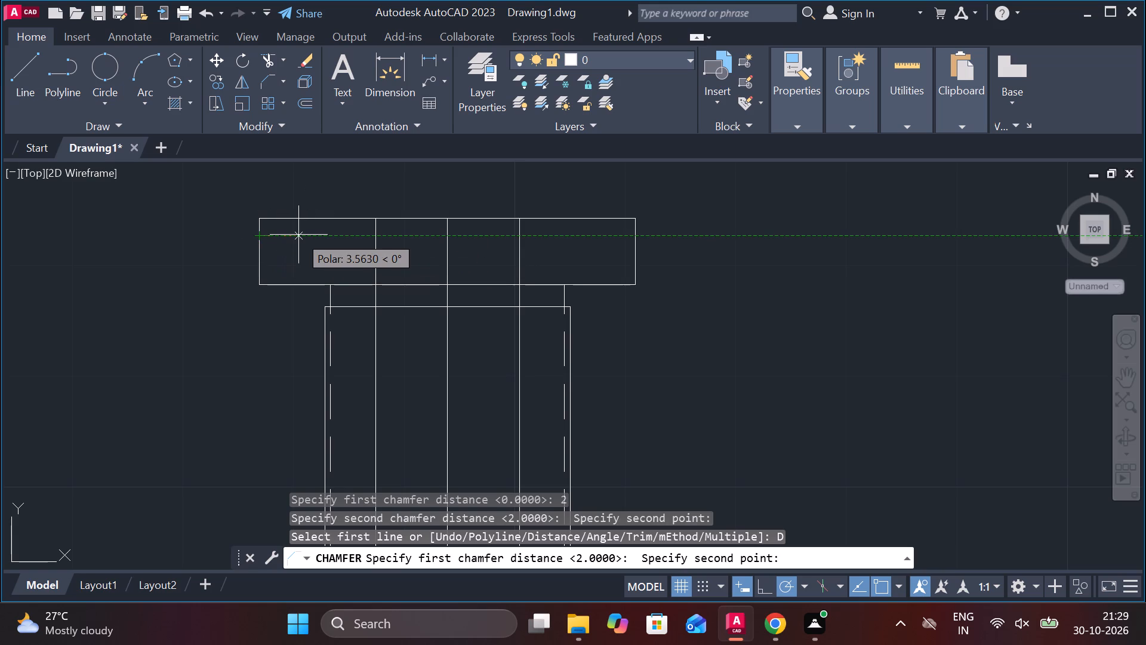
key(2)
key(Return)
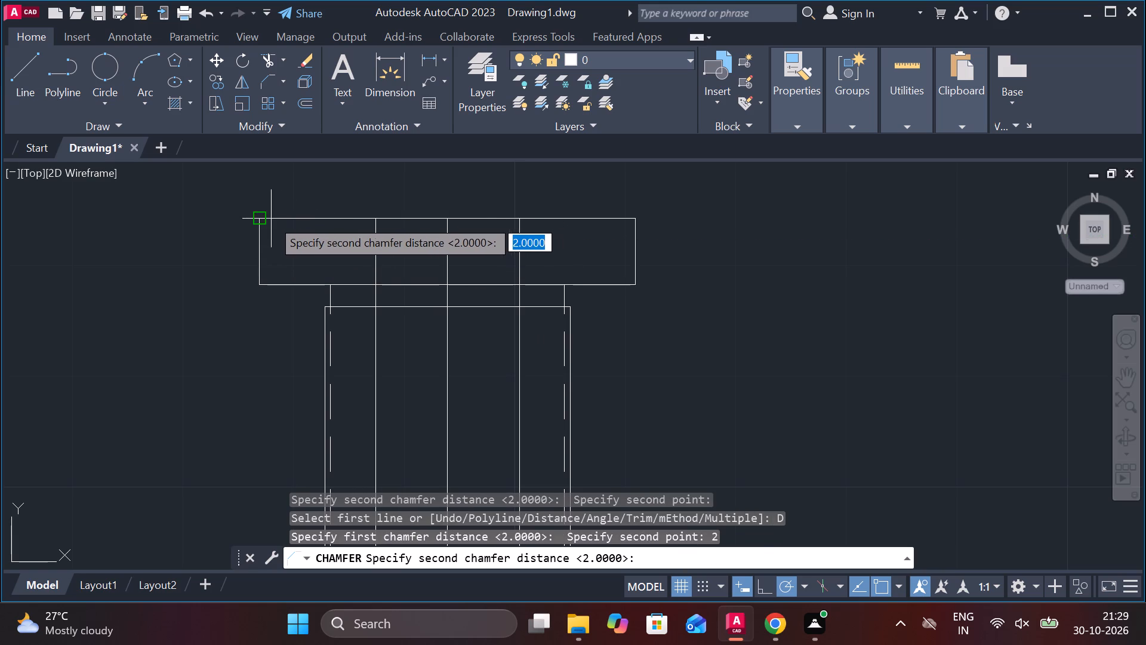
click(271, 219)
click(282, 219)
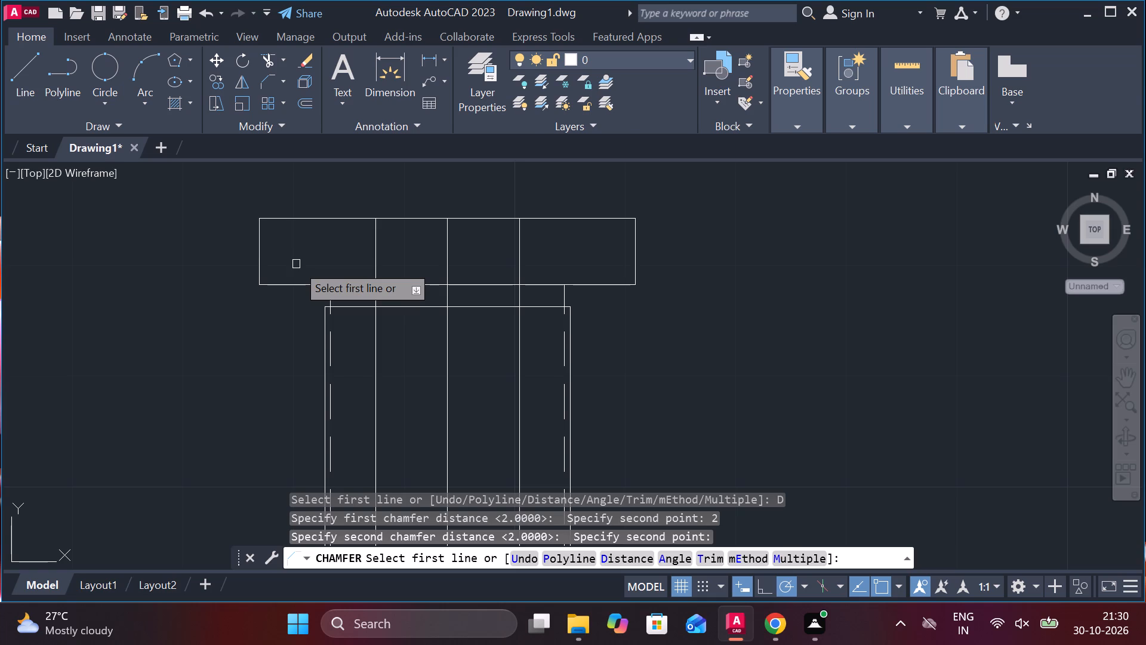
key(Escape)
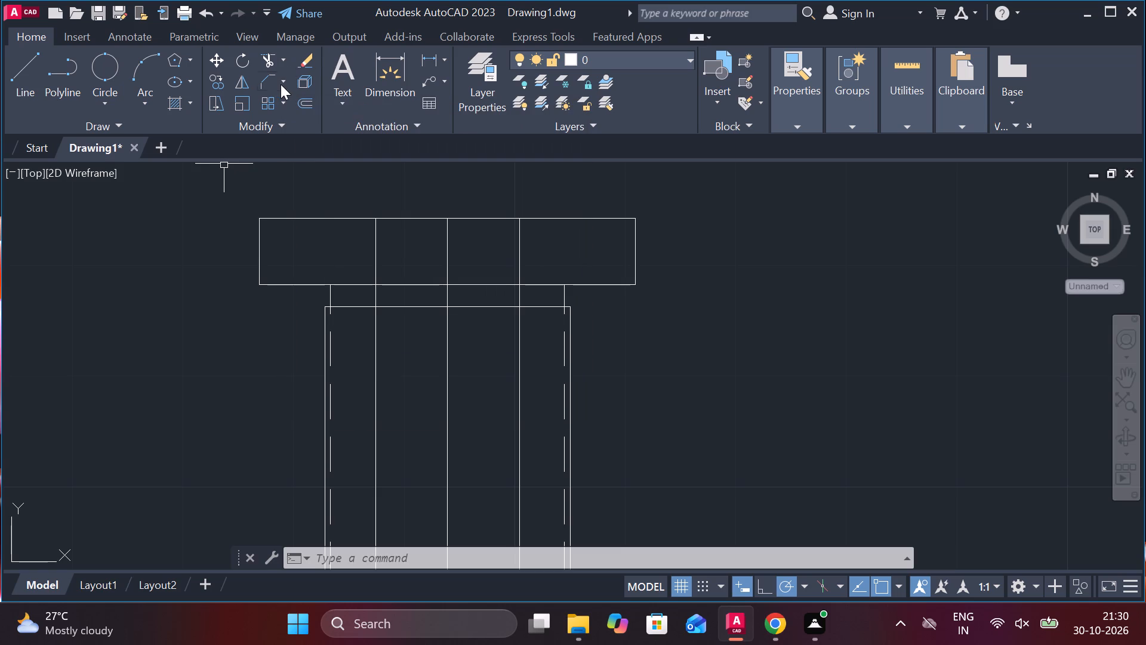
Chamfer the head's upper-left corner between its left and top edges with length 1 and angle 45°.
click(281, 84)
click(295, 158)
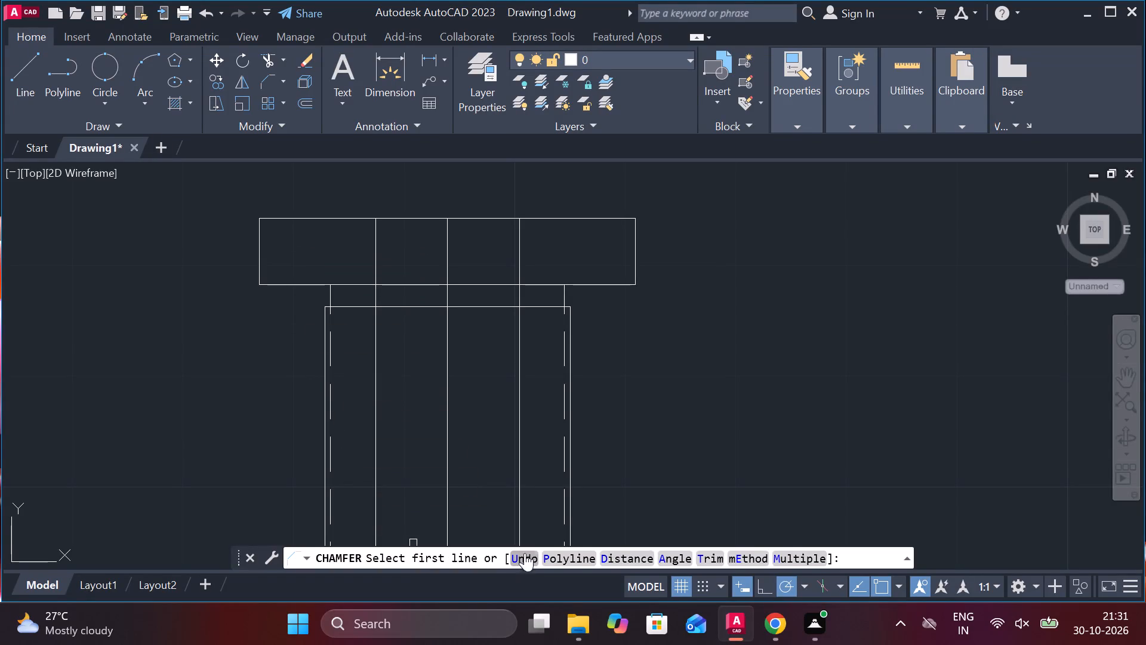
click(664, 554)
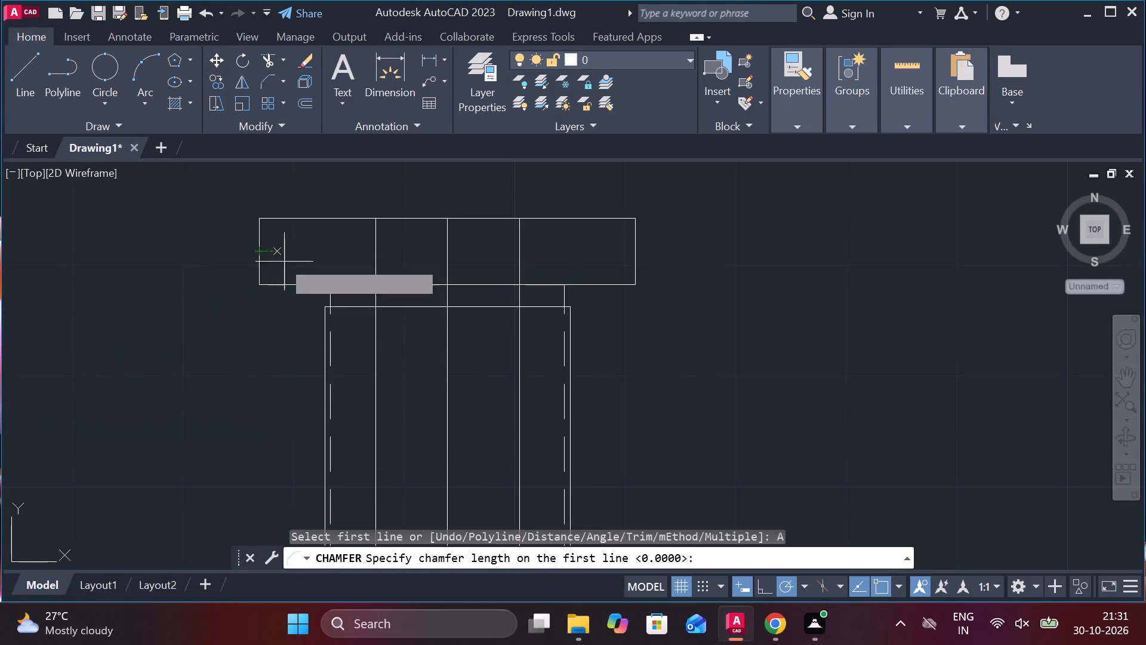
key(1)
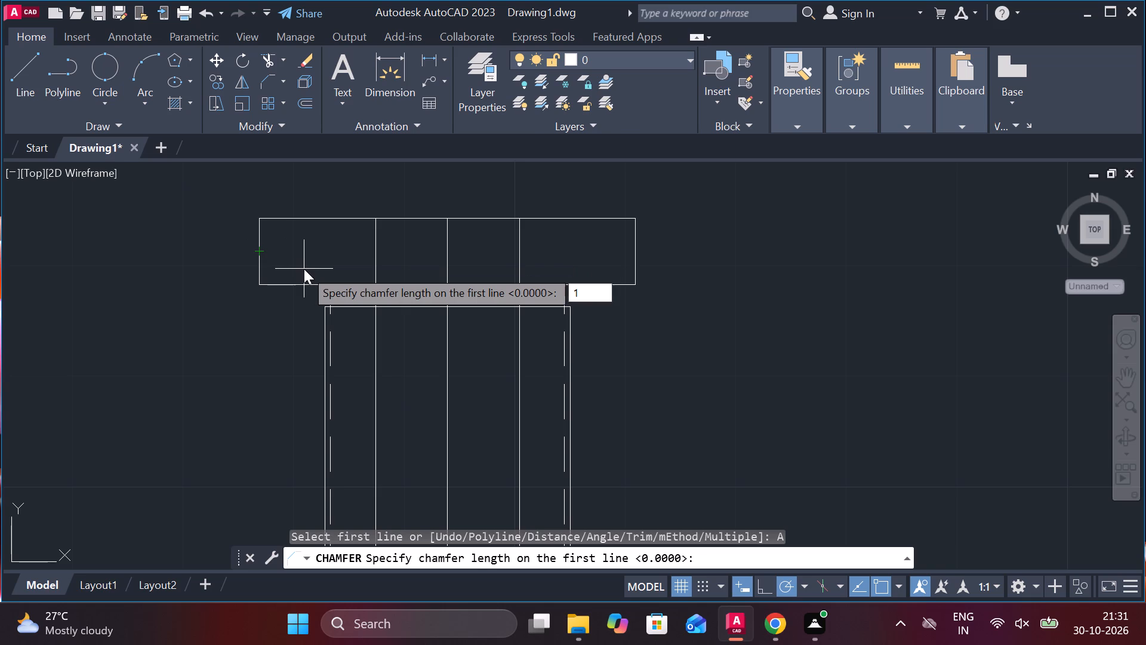
key(Return)
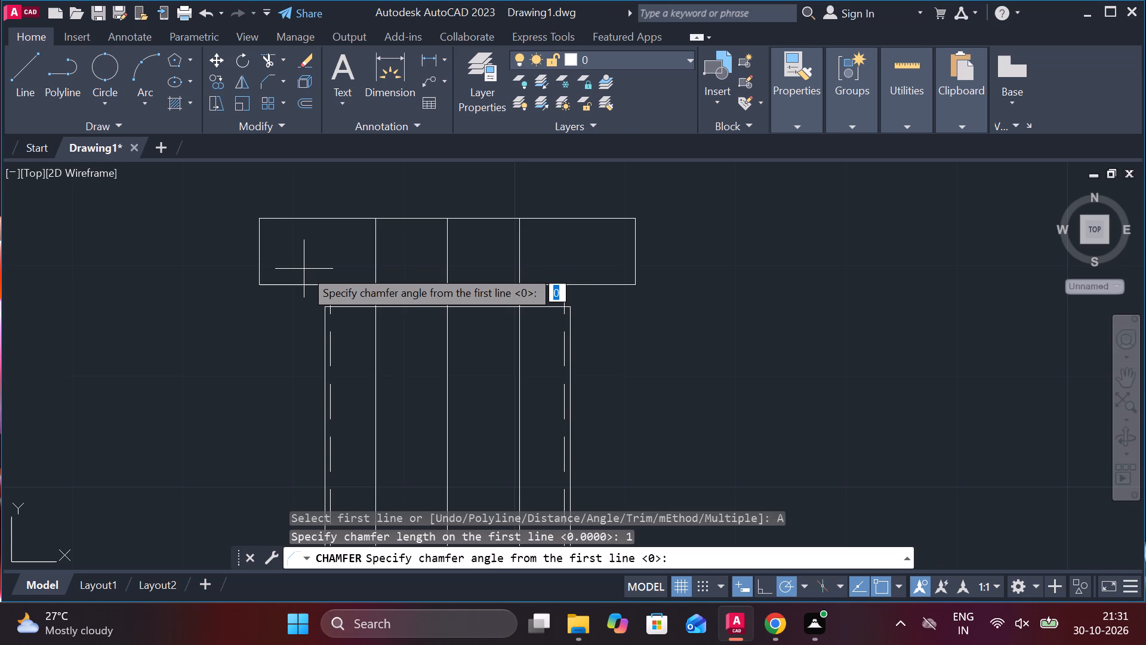
text(45)
key(Return)
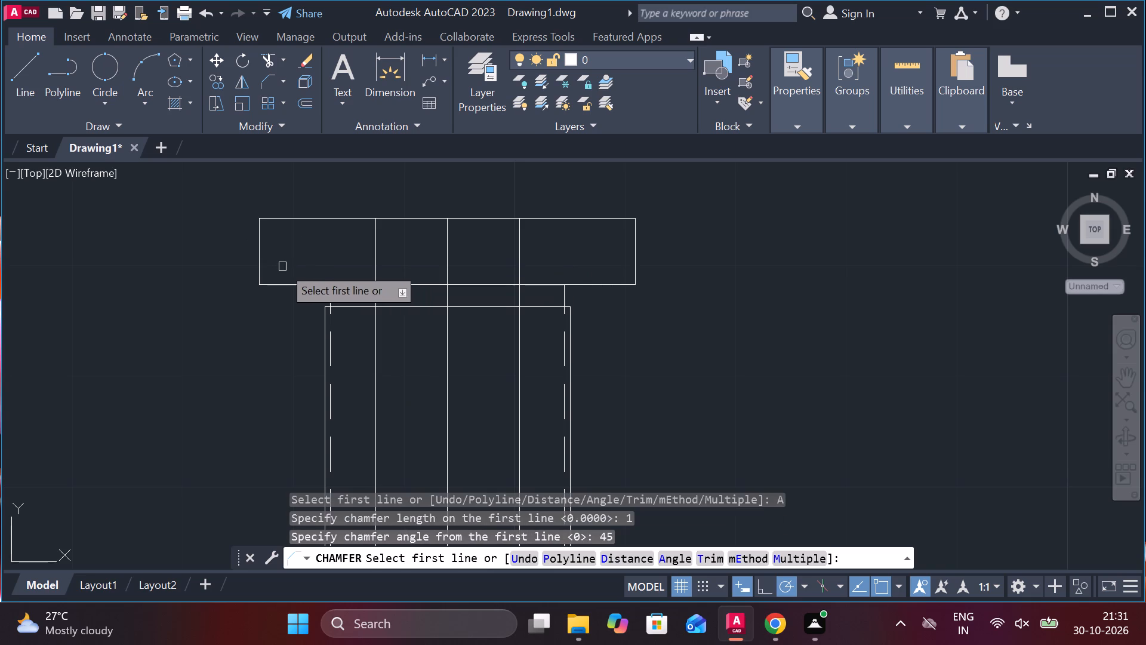
click(258, 244)
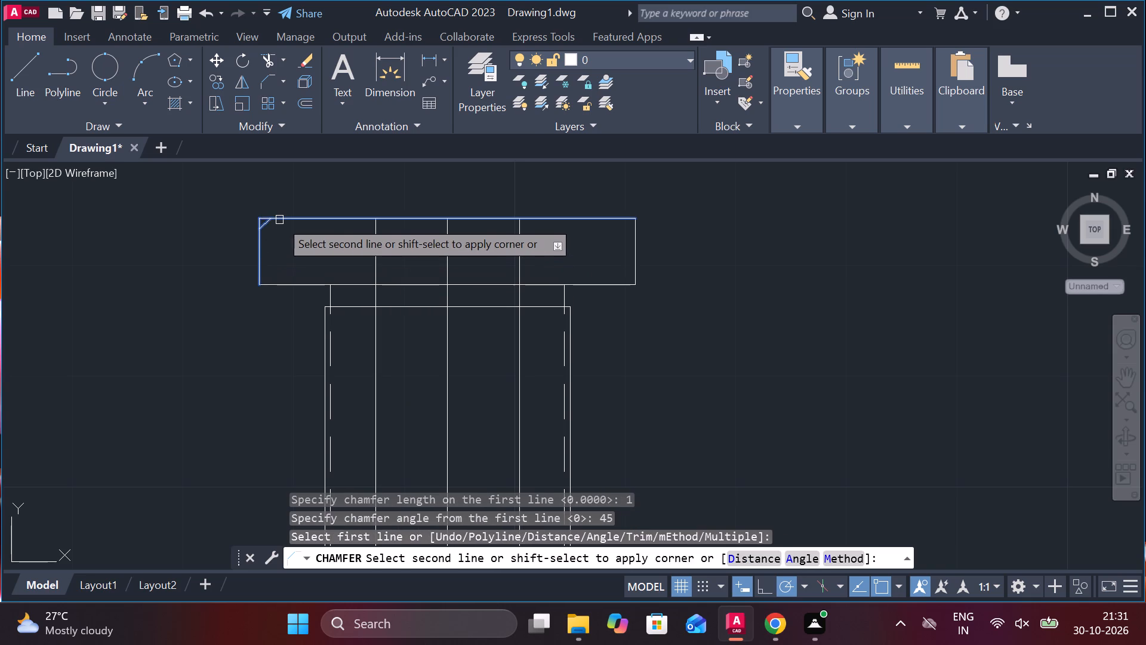
click(282, 216)
scroll(314, 245, up, 2)
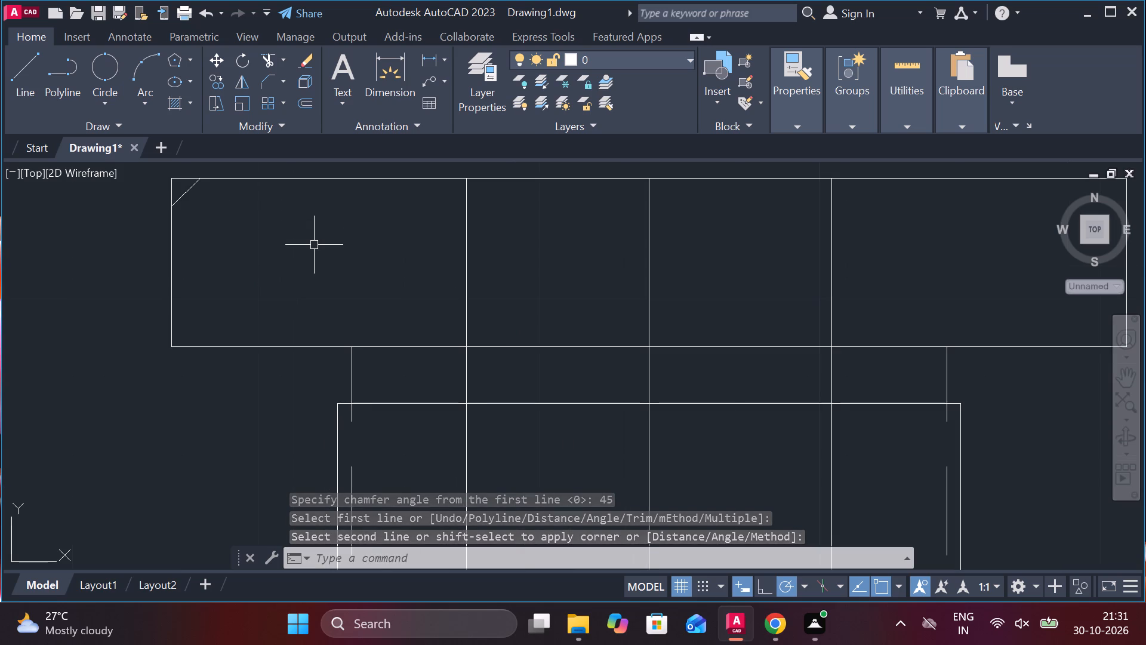
Chamfer the head's upper-right corner between its top and right edges with the same length 1 and angle 45°.
scroll(314, 245, down, 2)
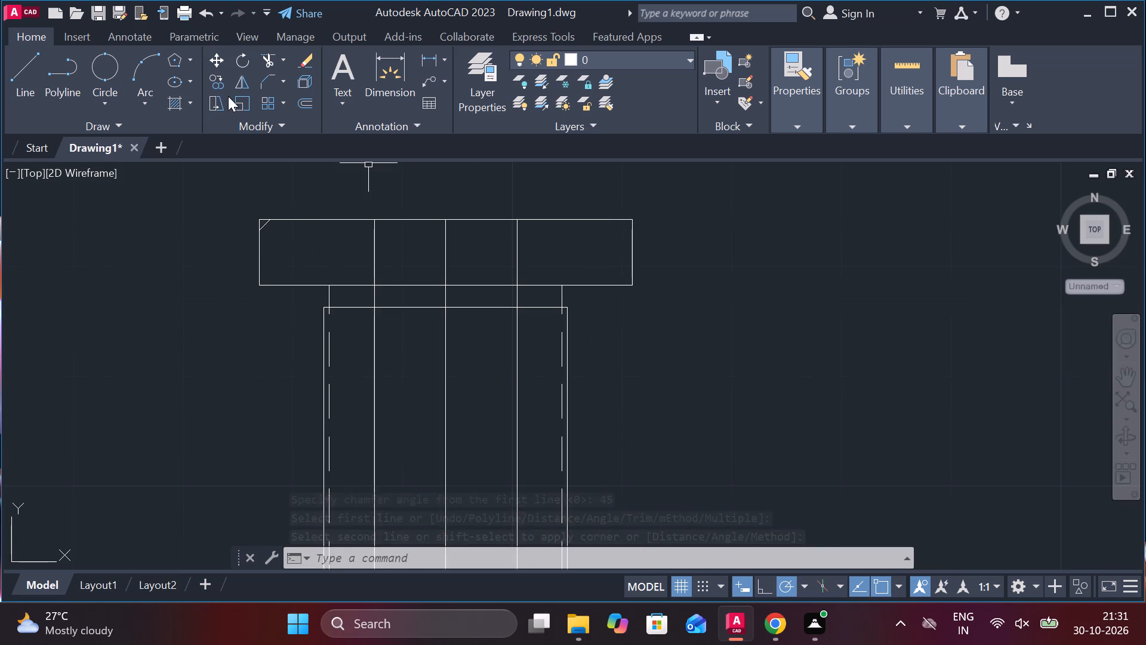
key(c)
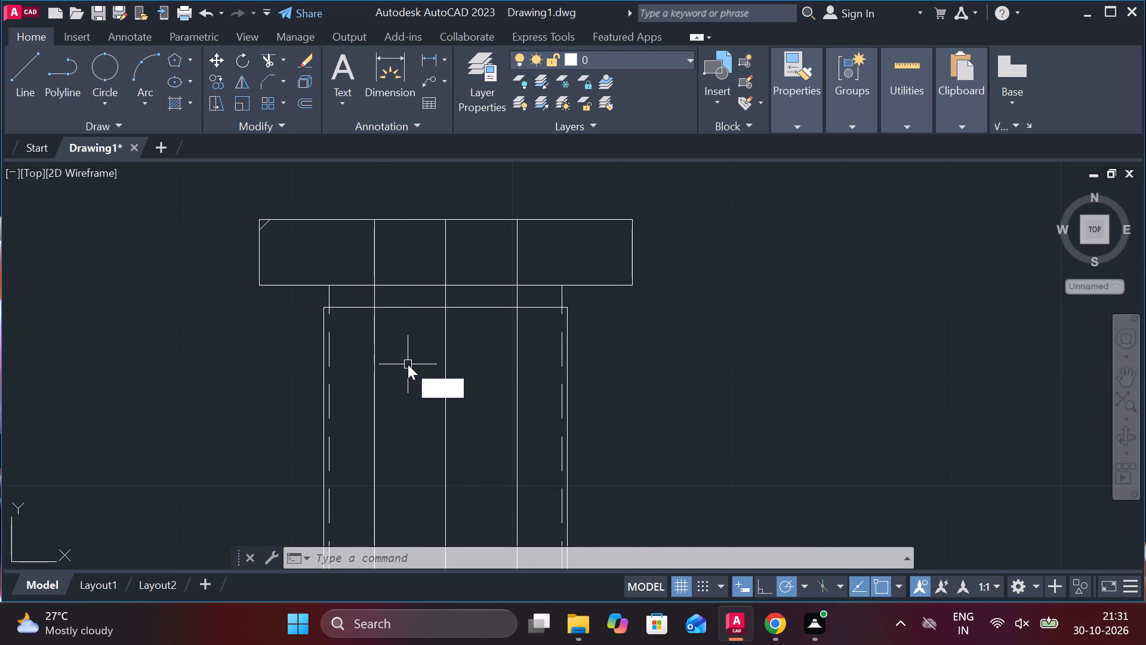
key(Escape)
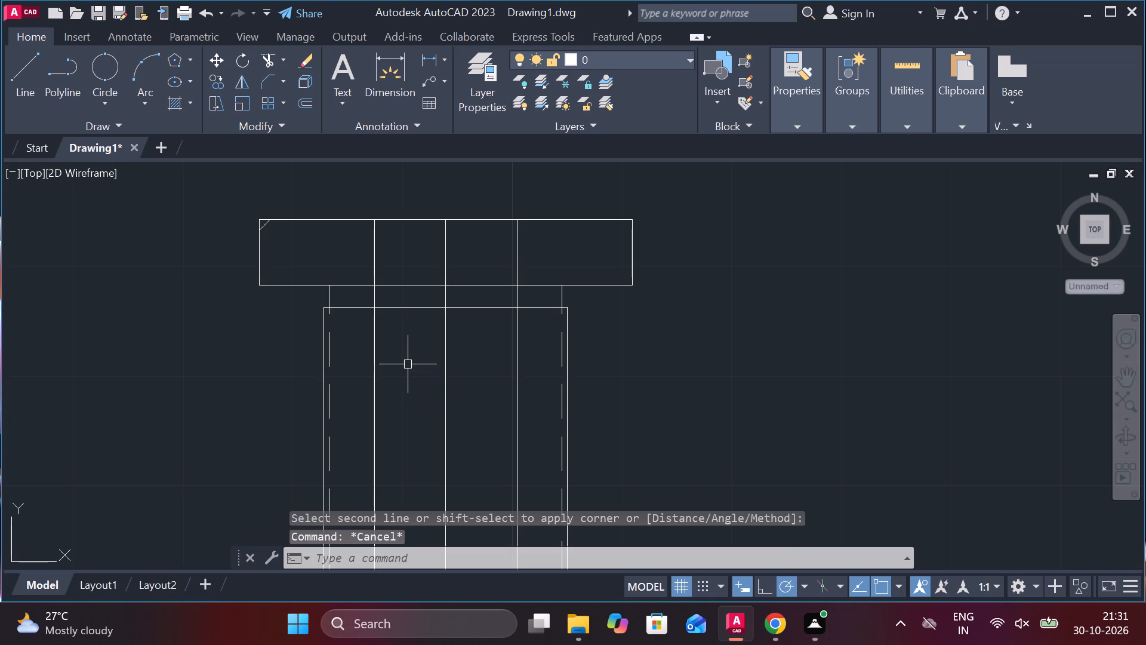
key(space)
click(591, 221)
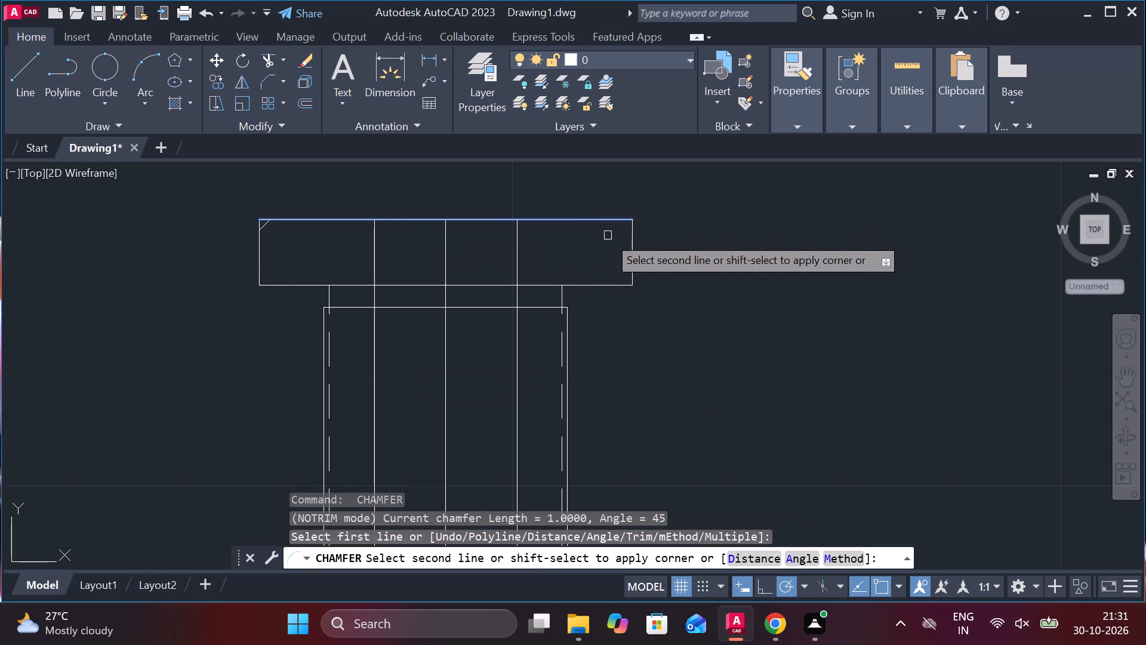
click(634, 241)
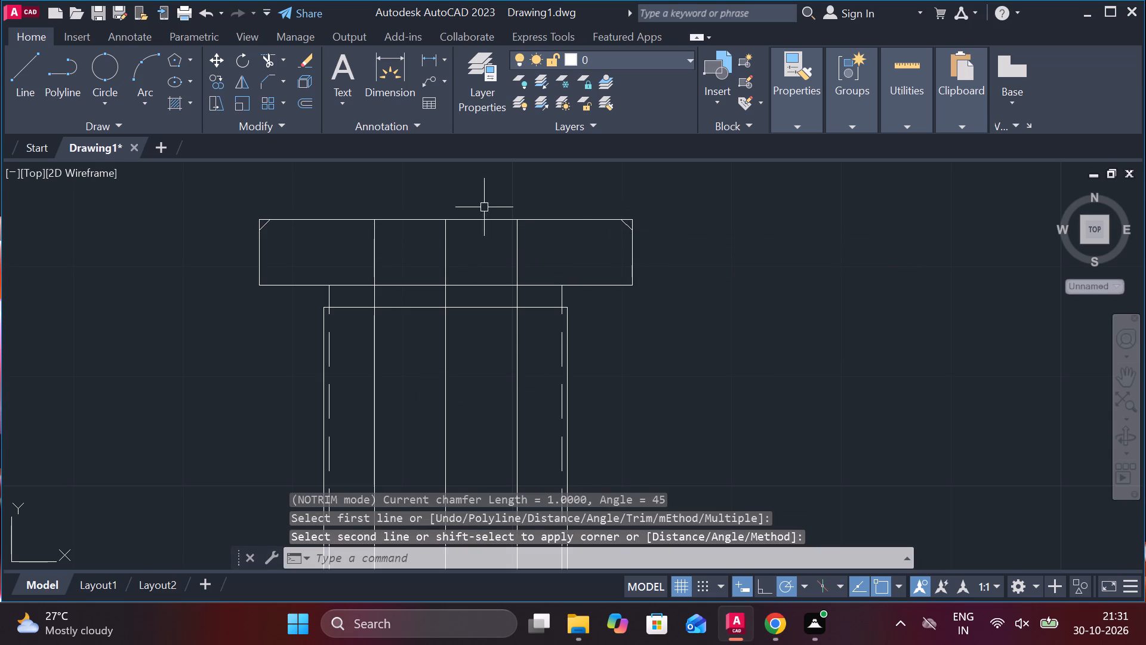
Trim off the leftover corner segments outside the chamfers at both upper corners of the head.
click(269, 60)
scroll(260, 185, up, 2)
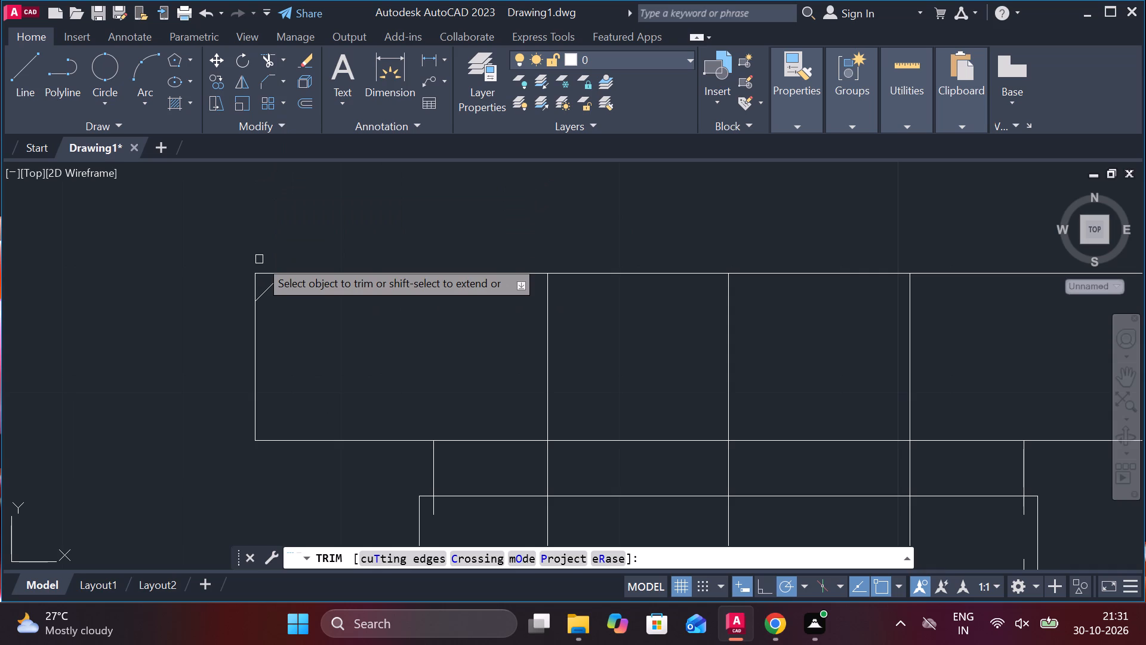
click(261, 270)
click(254, 282)
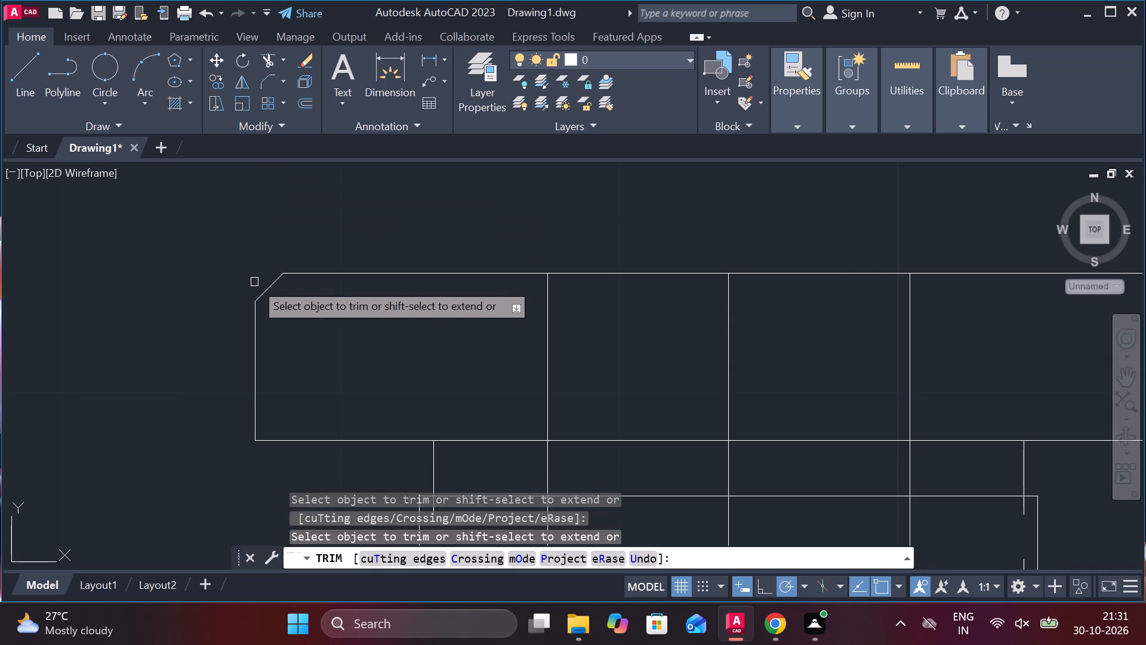
scroll(359, 213, down, 3)
scroll(588, 223, up, 3)
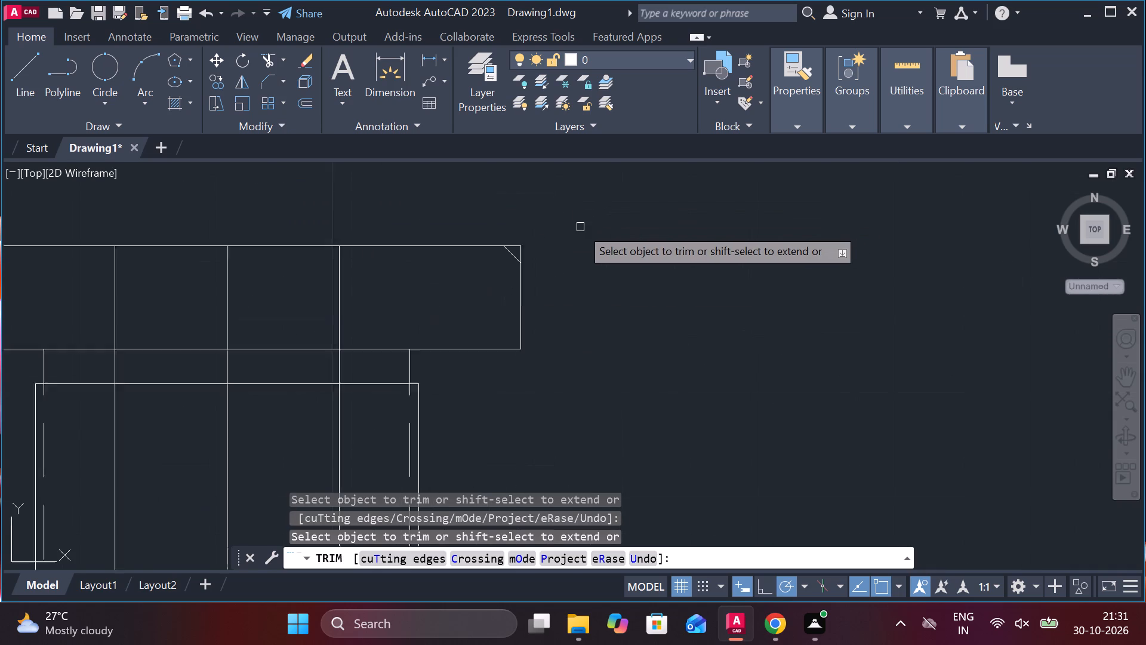
click(483, 258)
click(476, 253)
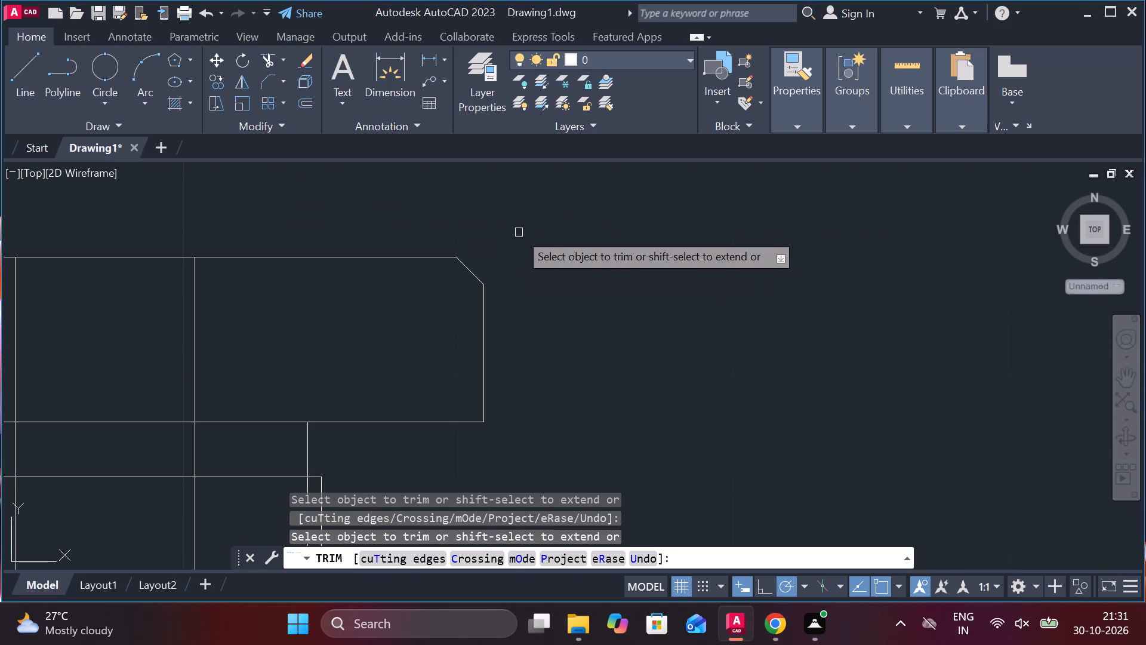
scroll(520, 232, down, 2)
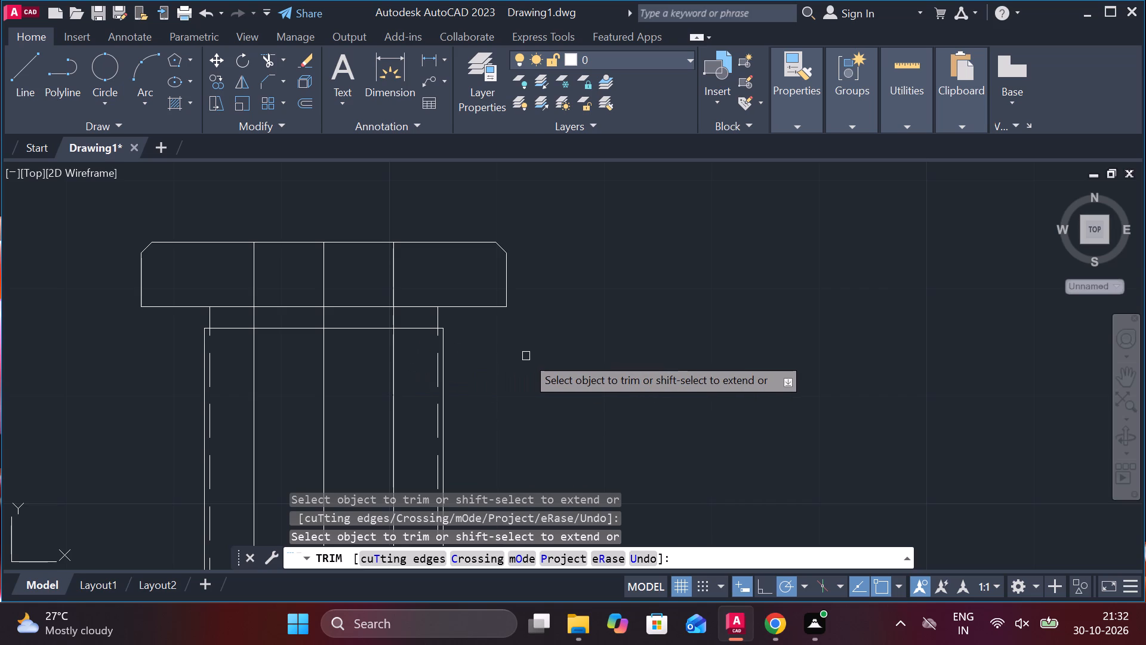
key(Escape)
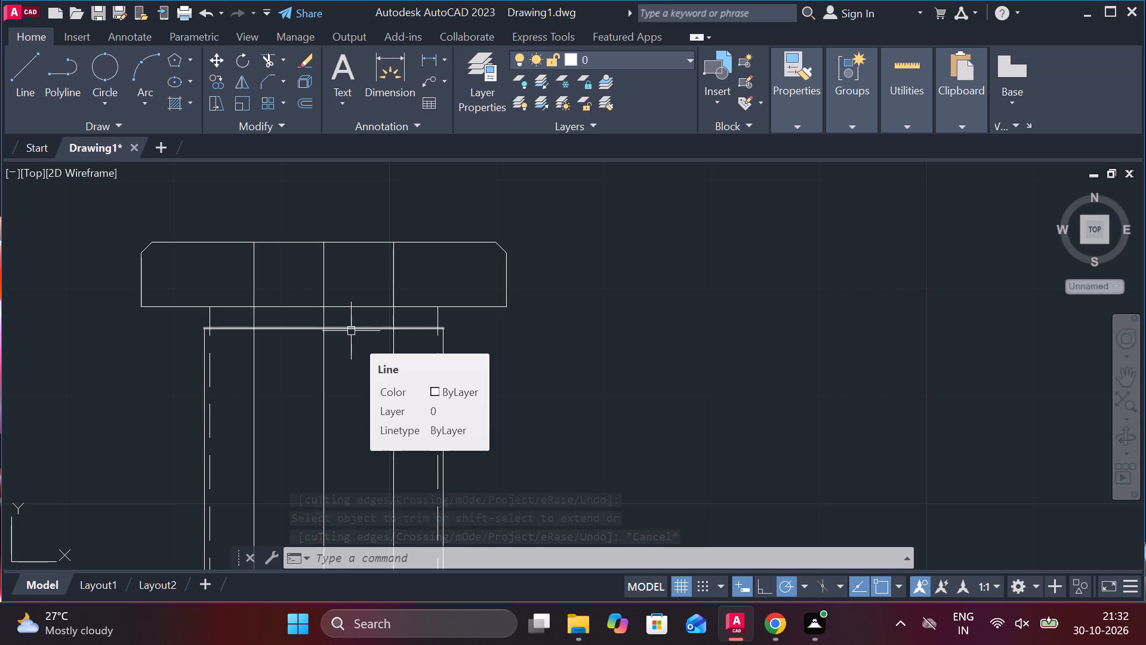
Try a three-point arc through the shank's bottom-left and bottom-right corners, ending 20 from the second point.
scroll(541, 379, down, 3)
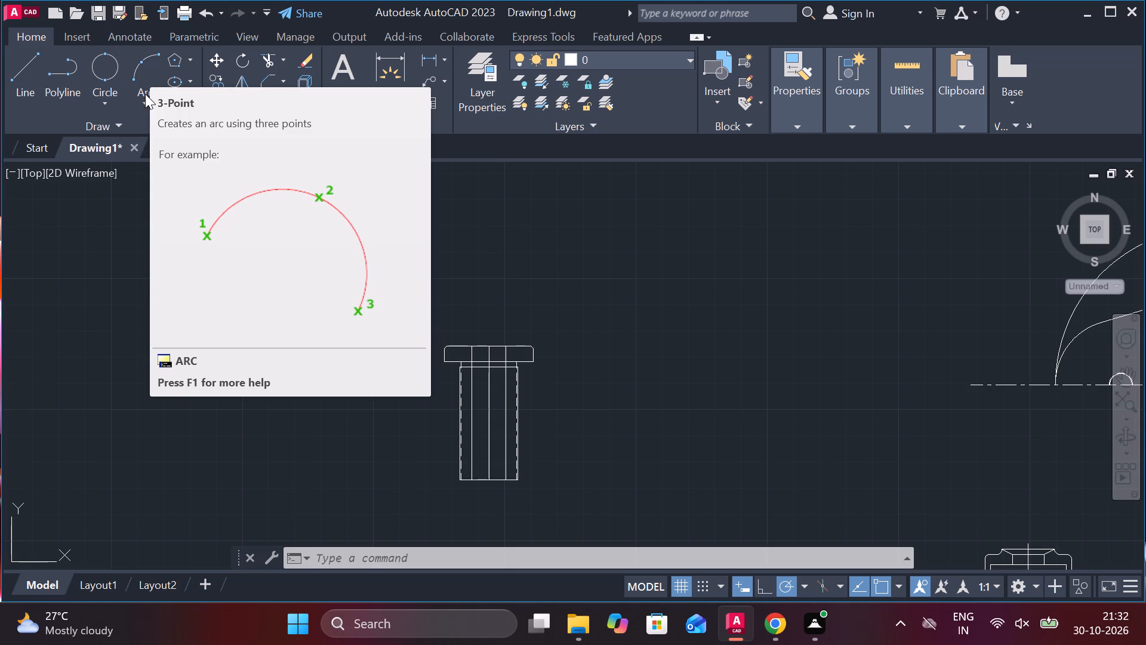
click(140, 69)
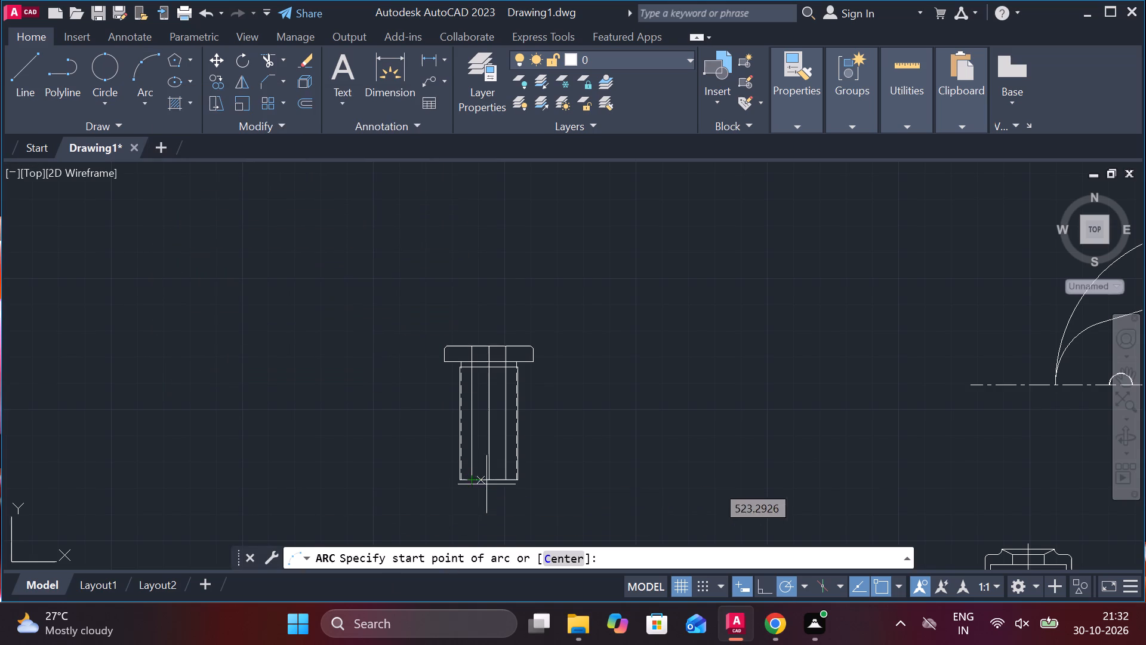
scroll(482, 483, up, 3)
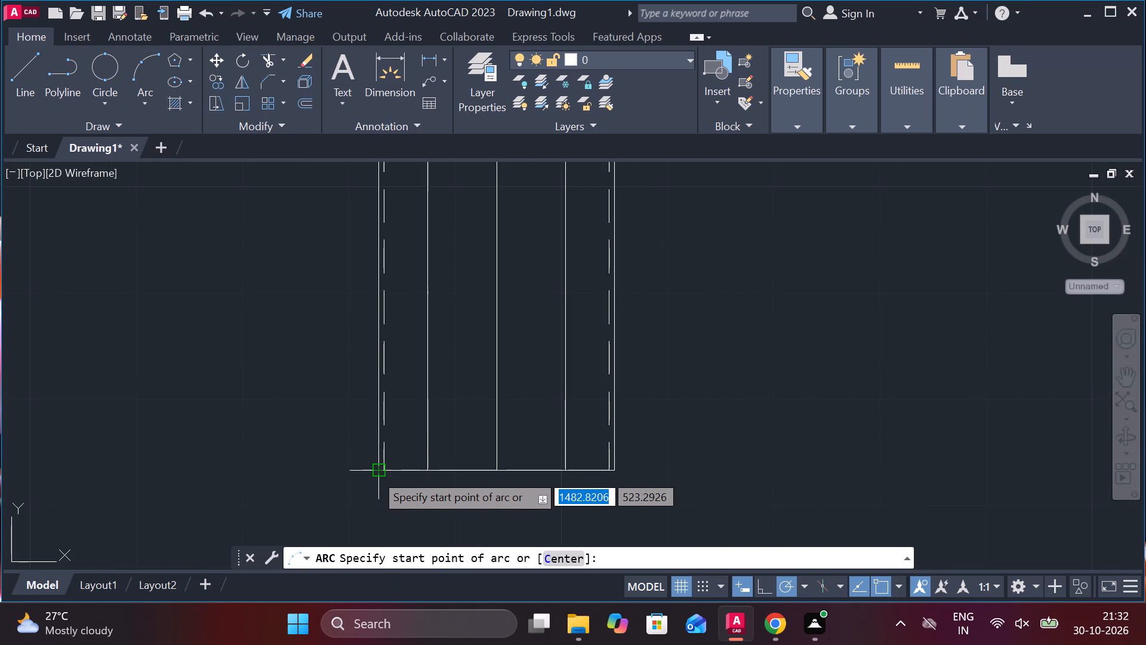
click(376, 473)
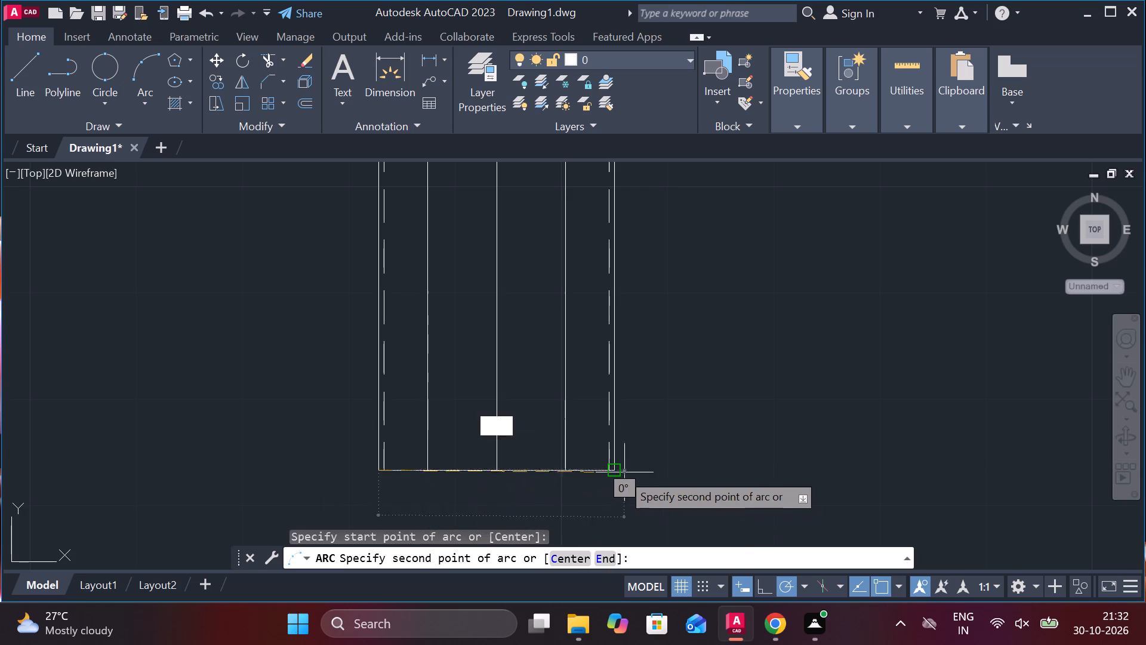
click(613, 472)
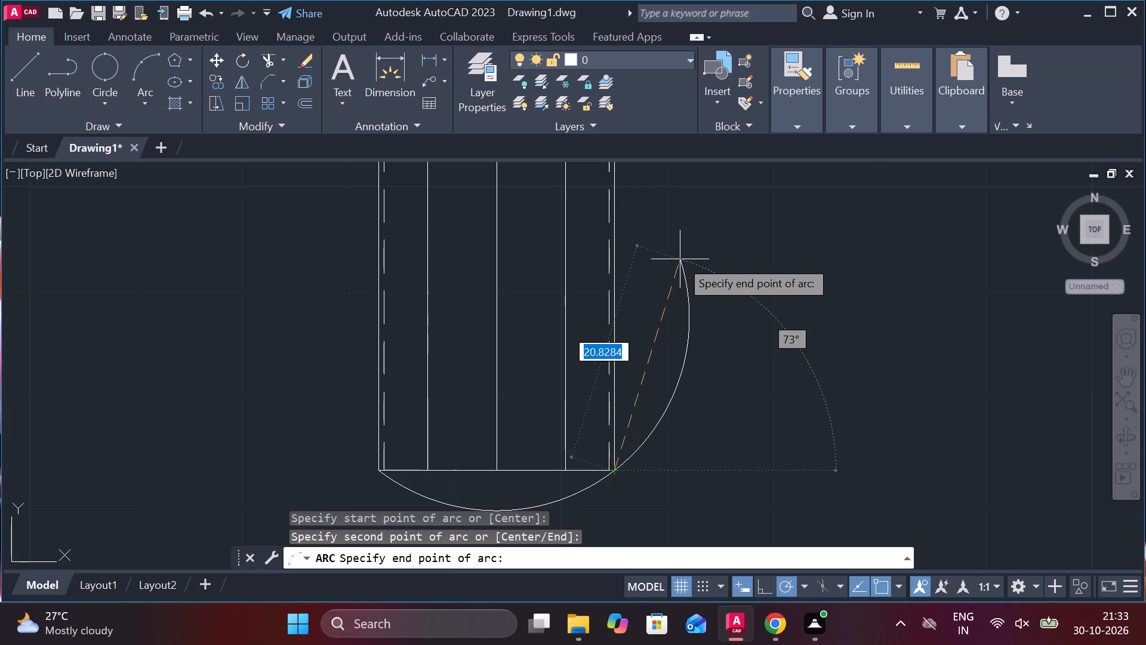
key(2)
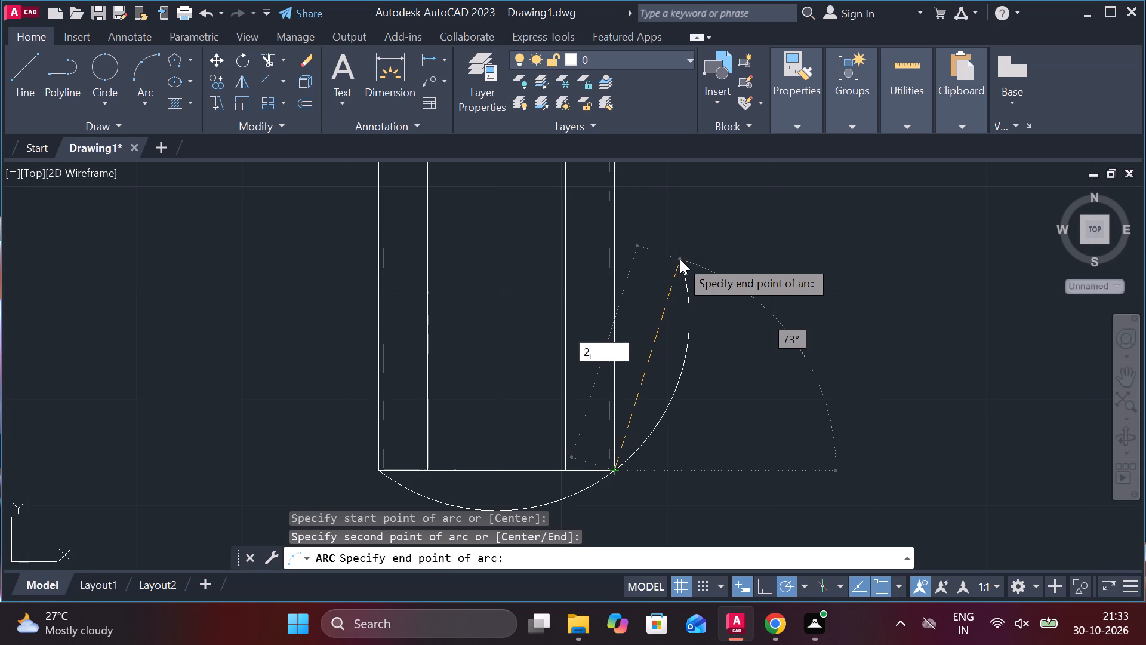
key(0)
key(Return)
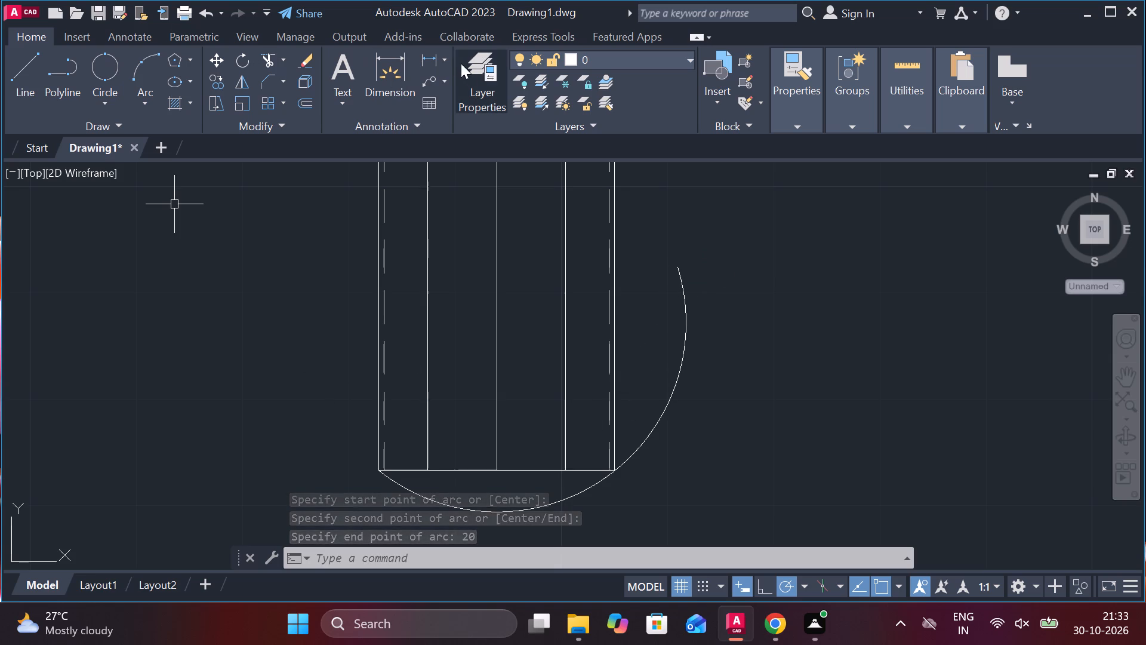
Check the radius of the new arc with a radius dimension, without placing it.
click(442, 57)
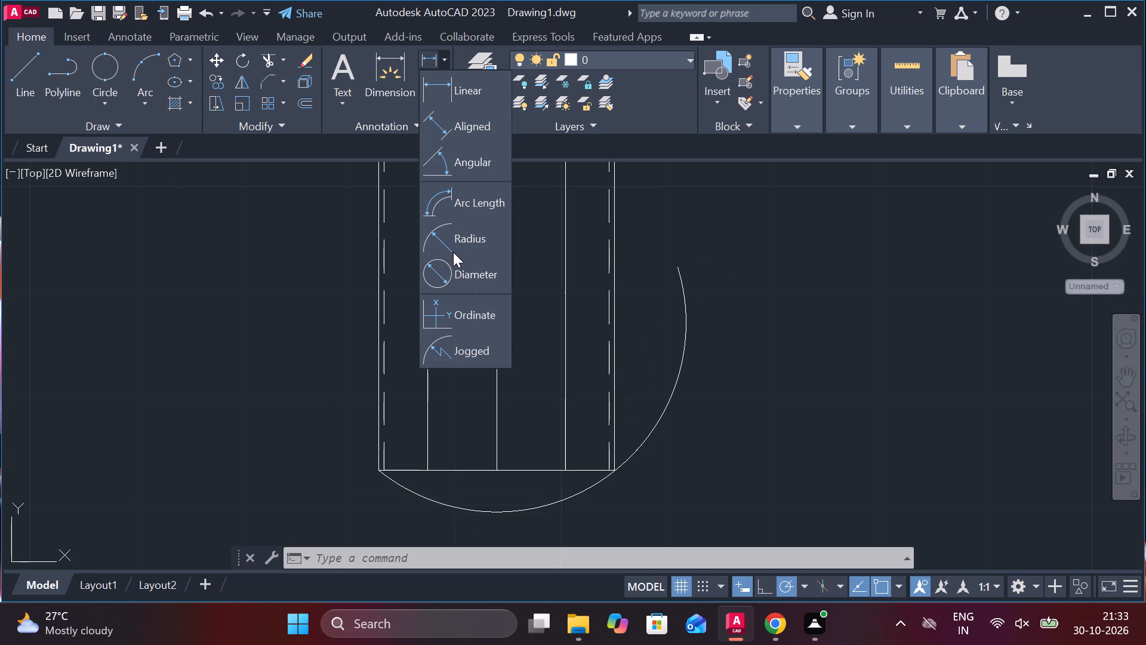
click(453, 252)
click(465, 514)
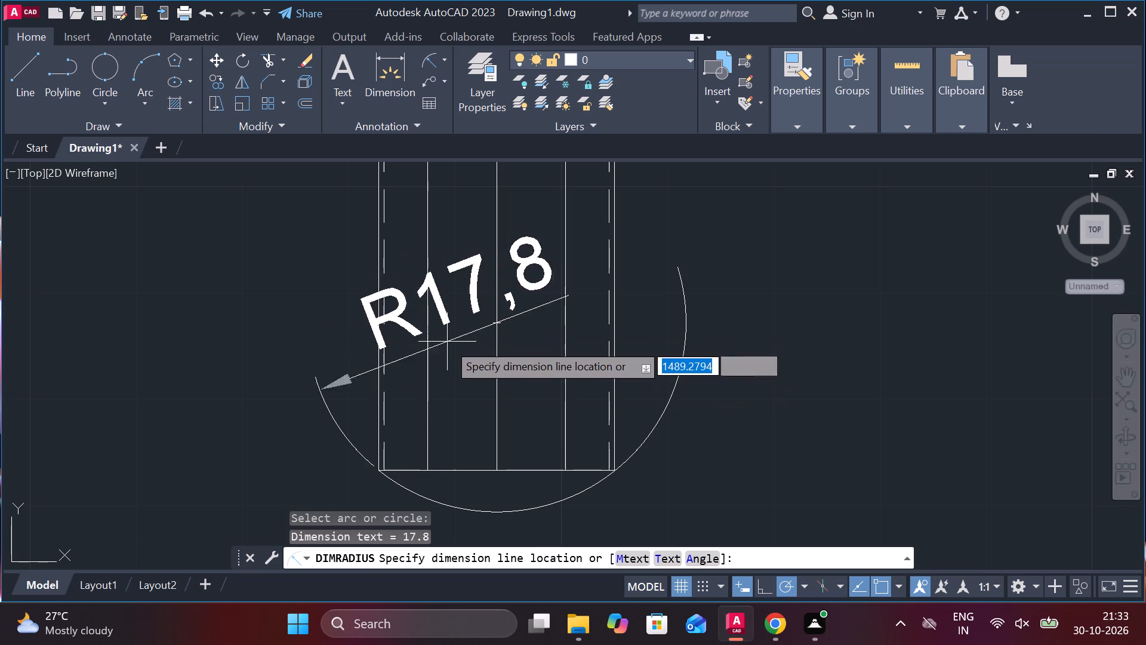
key(Escape)
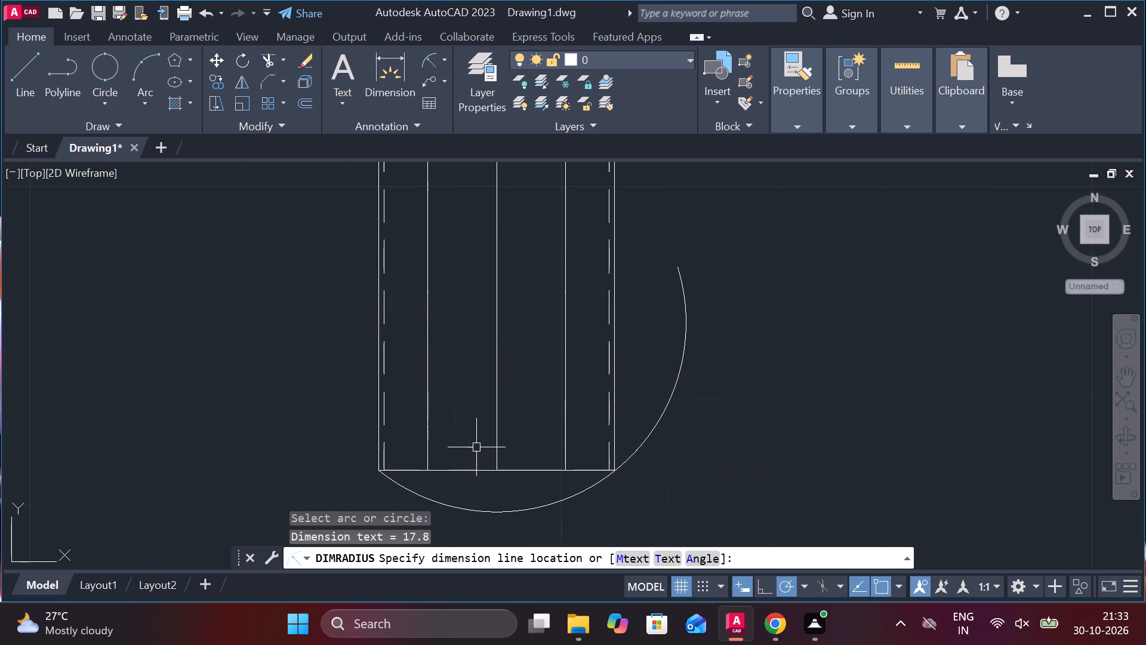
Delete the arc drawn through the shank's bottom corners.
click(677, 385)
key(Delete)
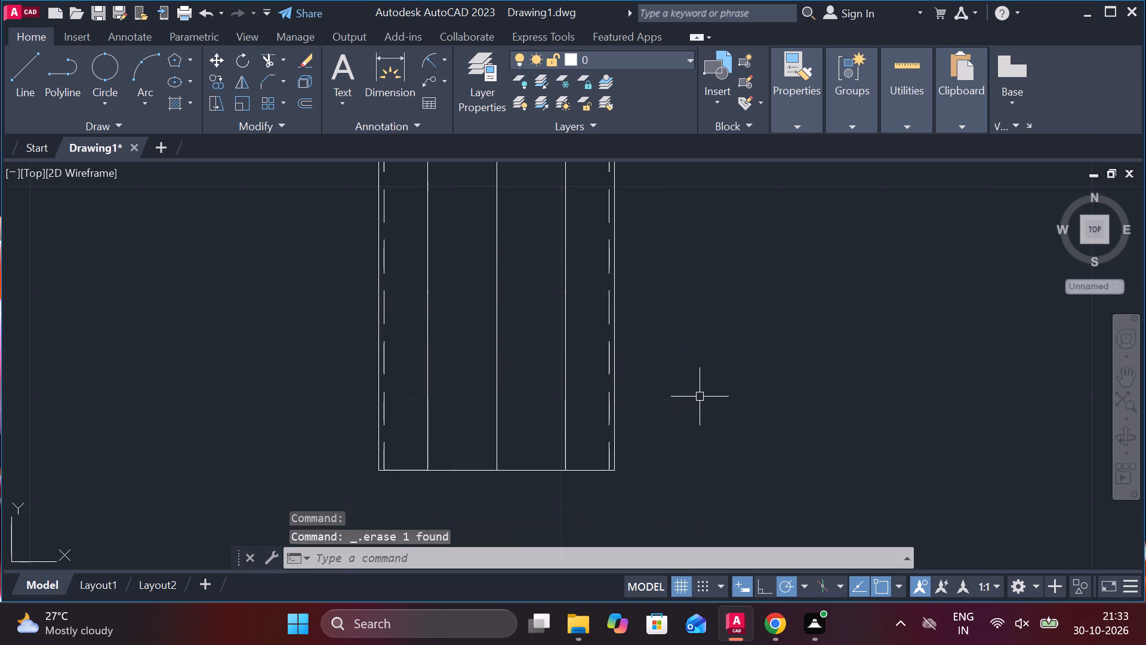
Draw a three-point arc through the shank's bottom-left and bottom-right corners, with its end point 20 from the second point.
click(145, 70)
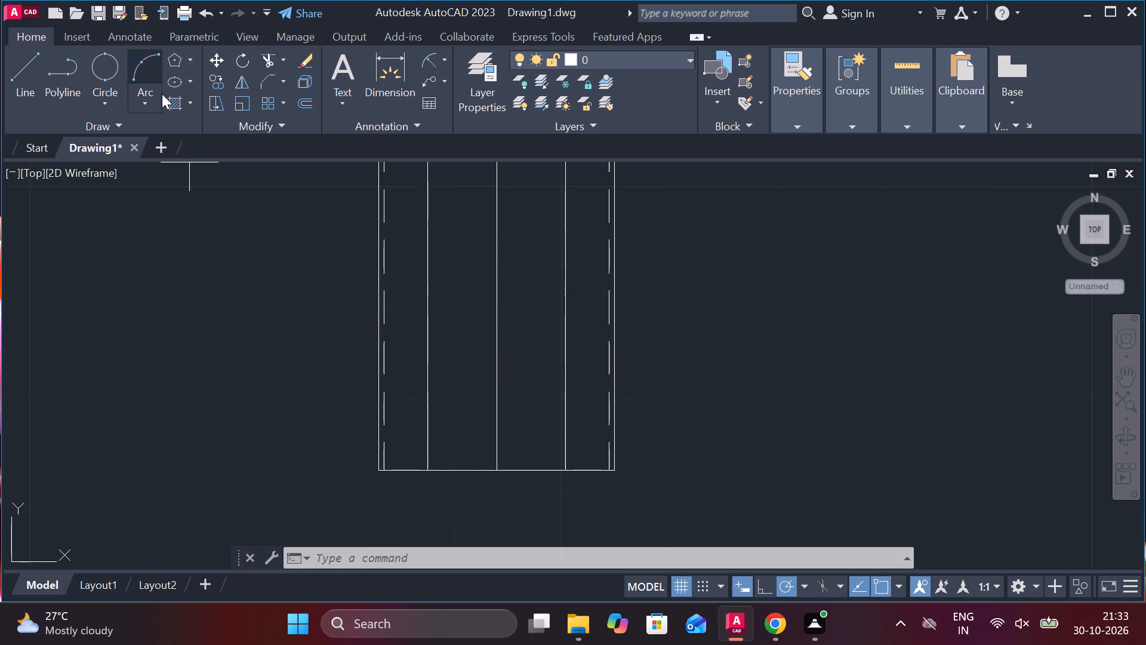
scroll(359, 467, up, 2)
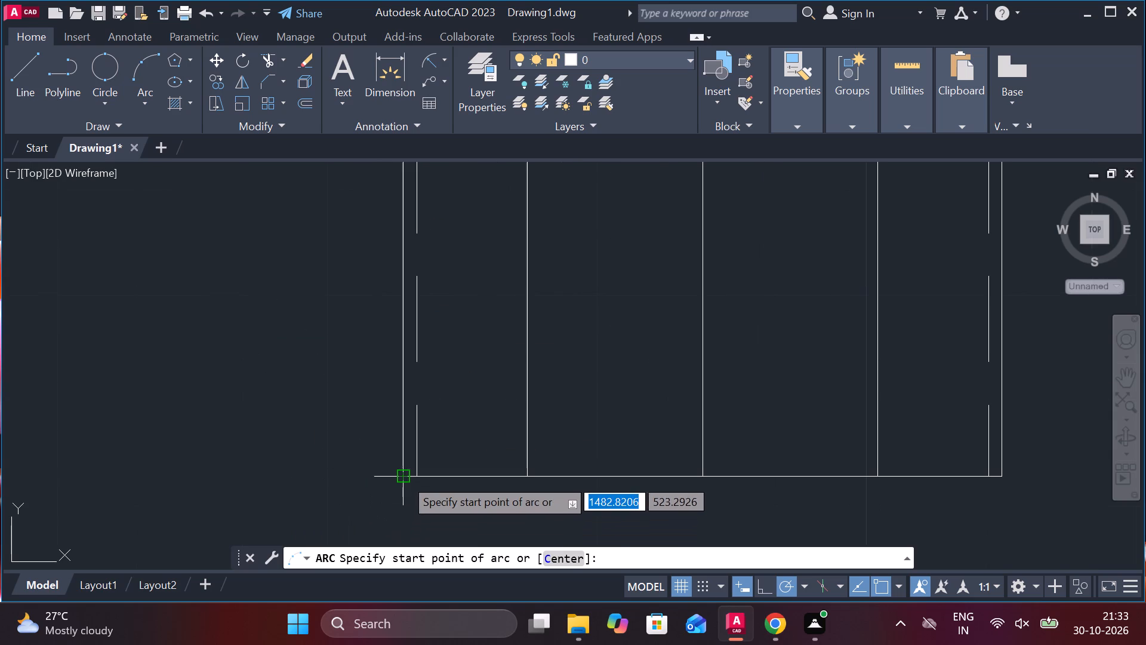
click(404, 478)
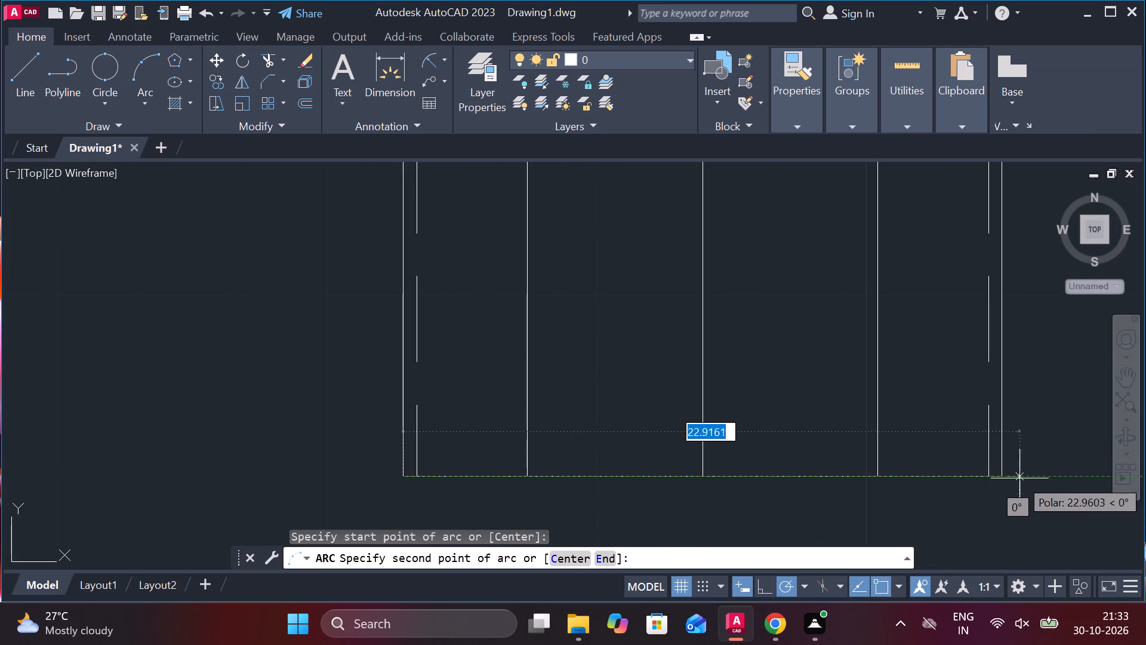
click(1009, 477)
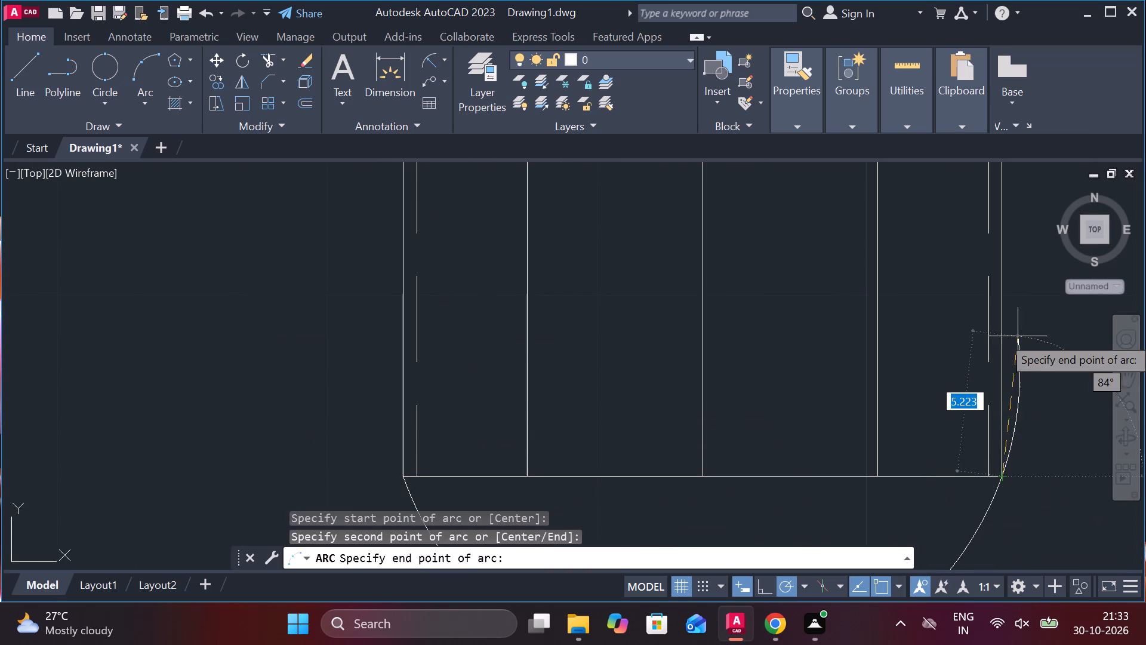
scroll(1002, 327, down, 2)
scroll(677, 379, down, 2)
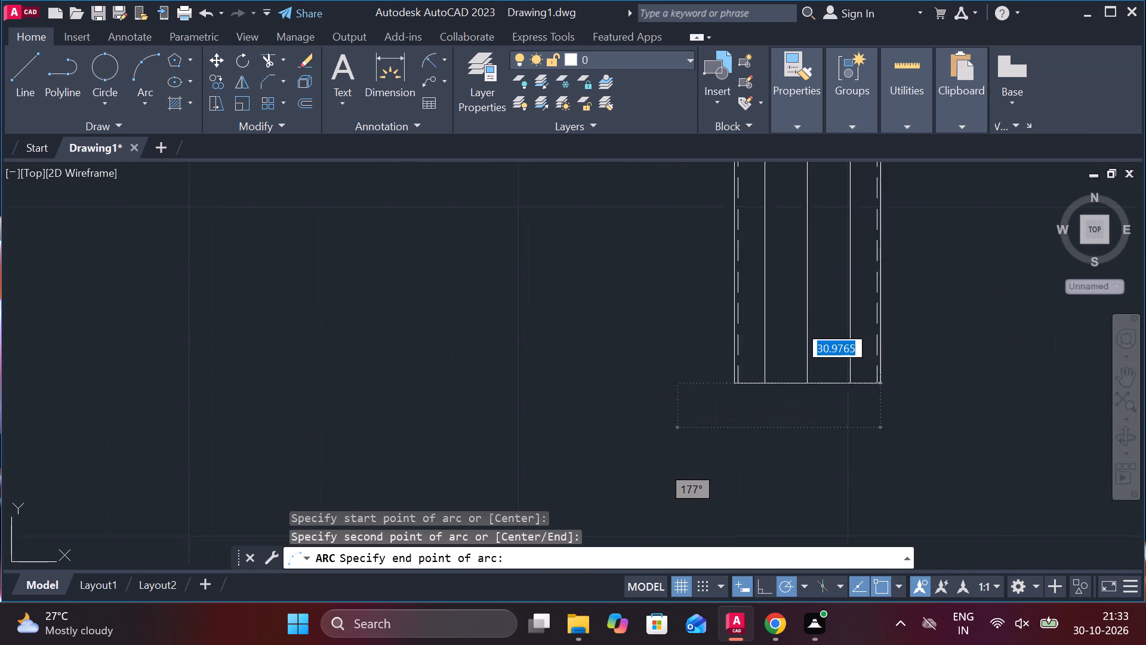
scroll(677, 379, down, 1)
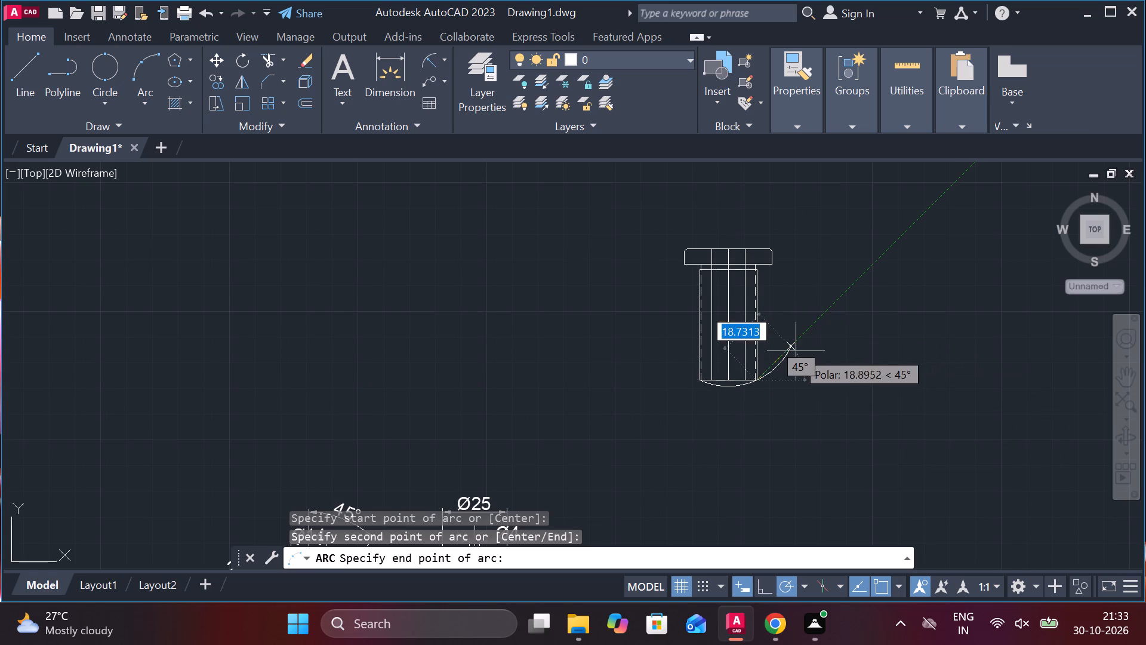
scroll(796, 351, up, 2)
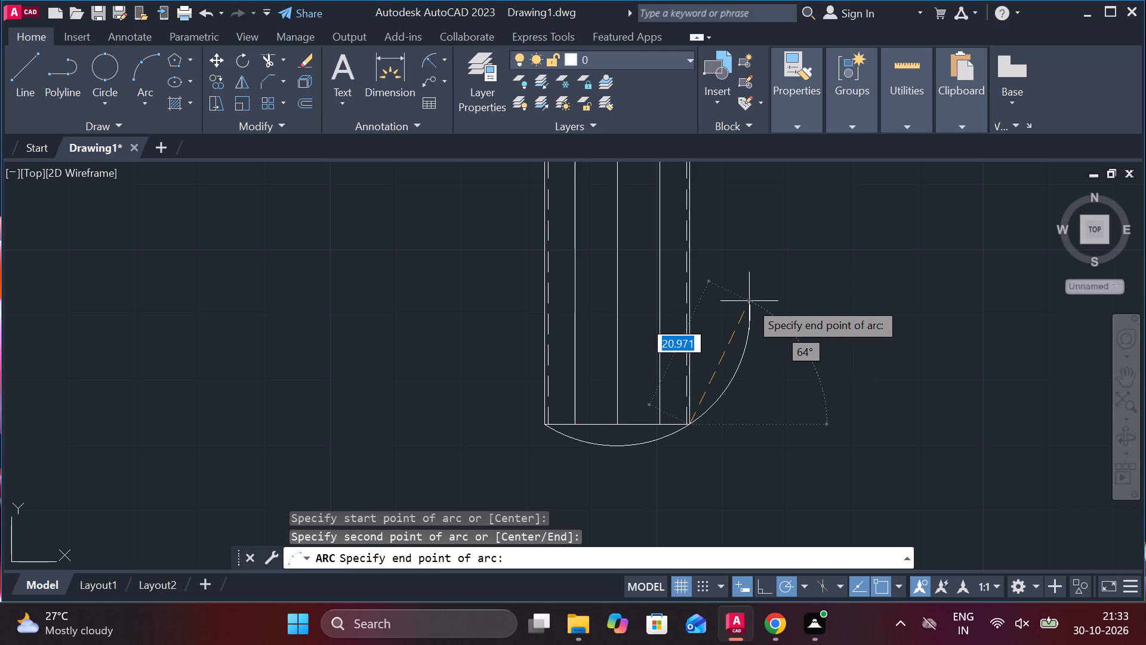
key(2)
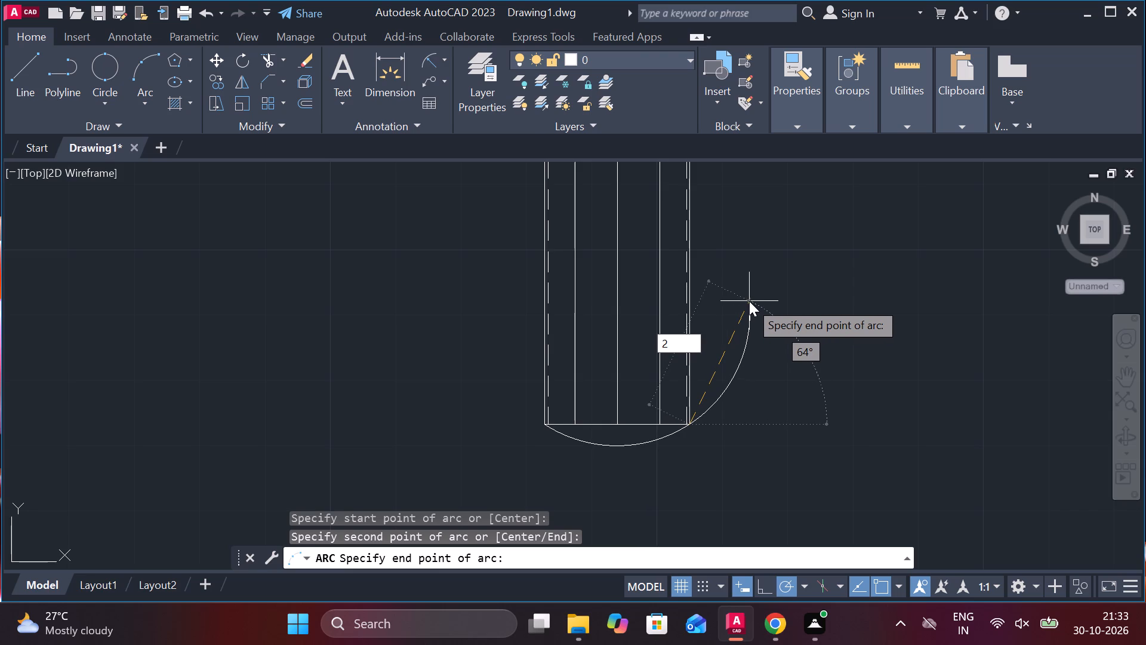
key(0)
key(Return)
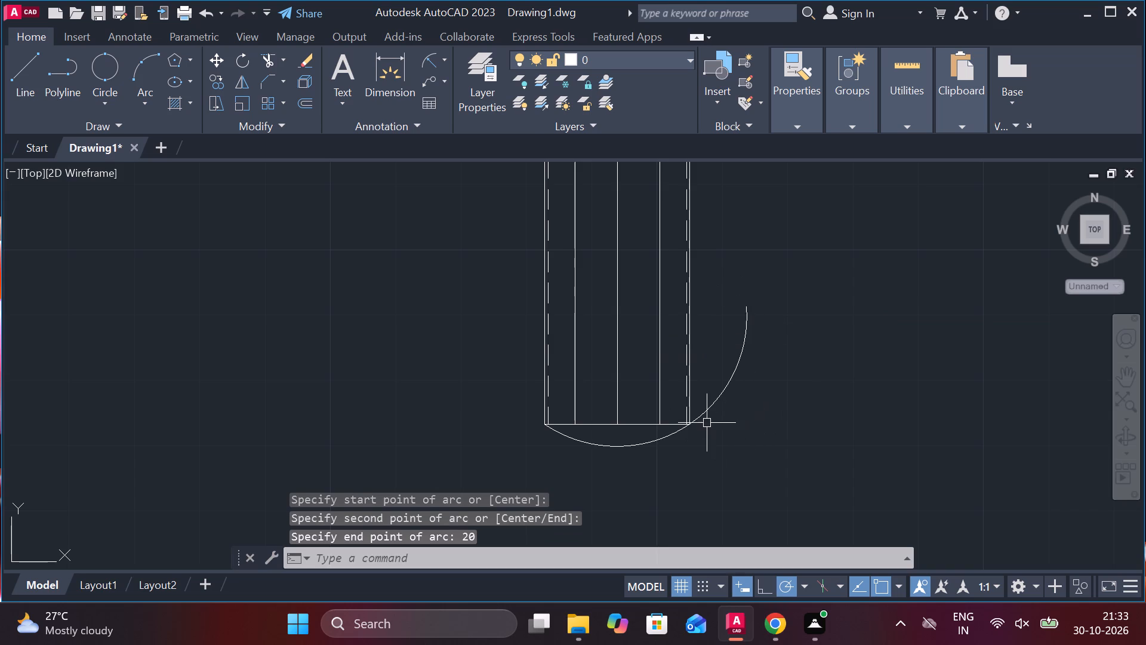
Check the radius of the redrawn bottom arc with a radius dimension, without placing it.
scroll(714, 407, up, 2)
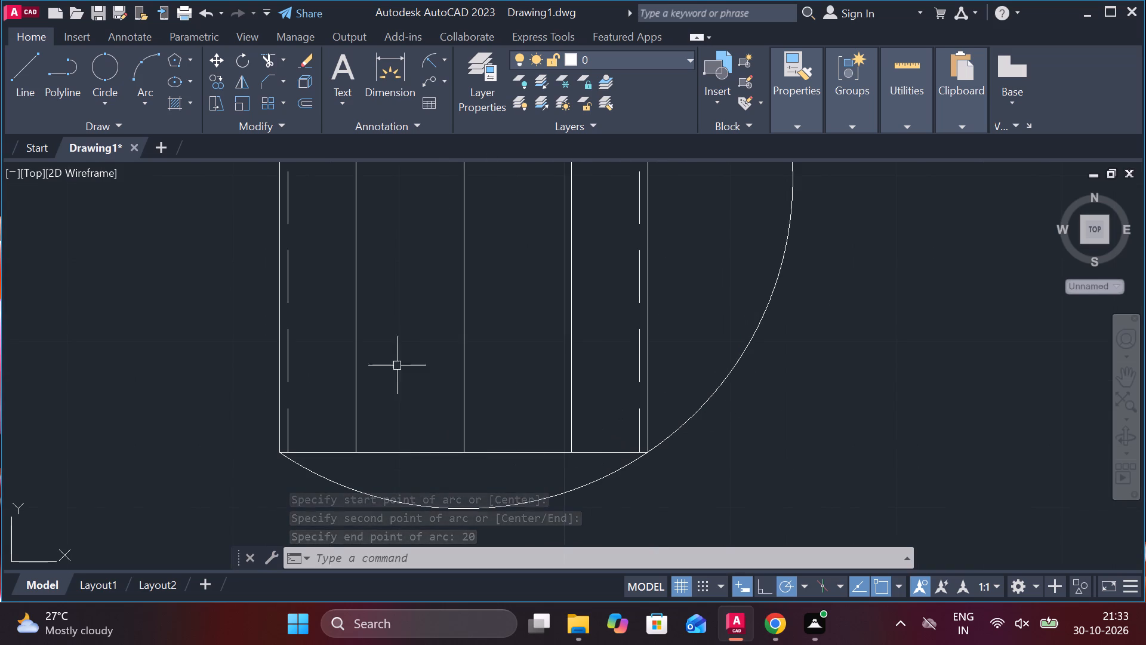
click(423, 57)
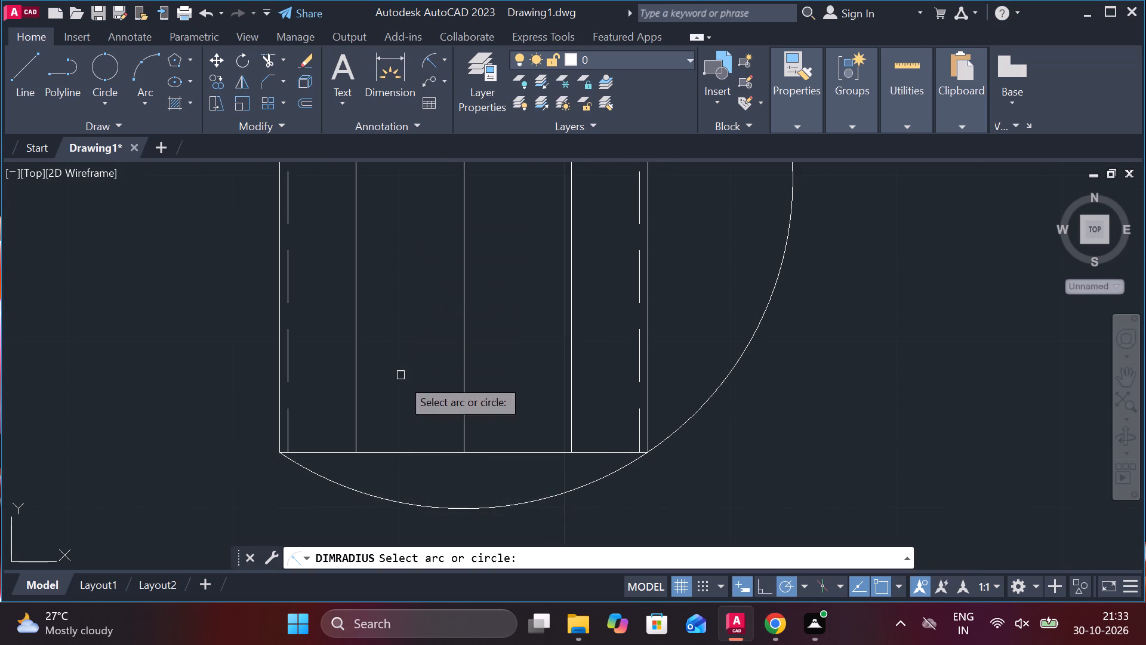
click(435, 510)
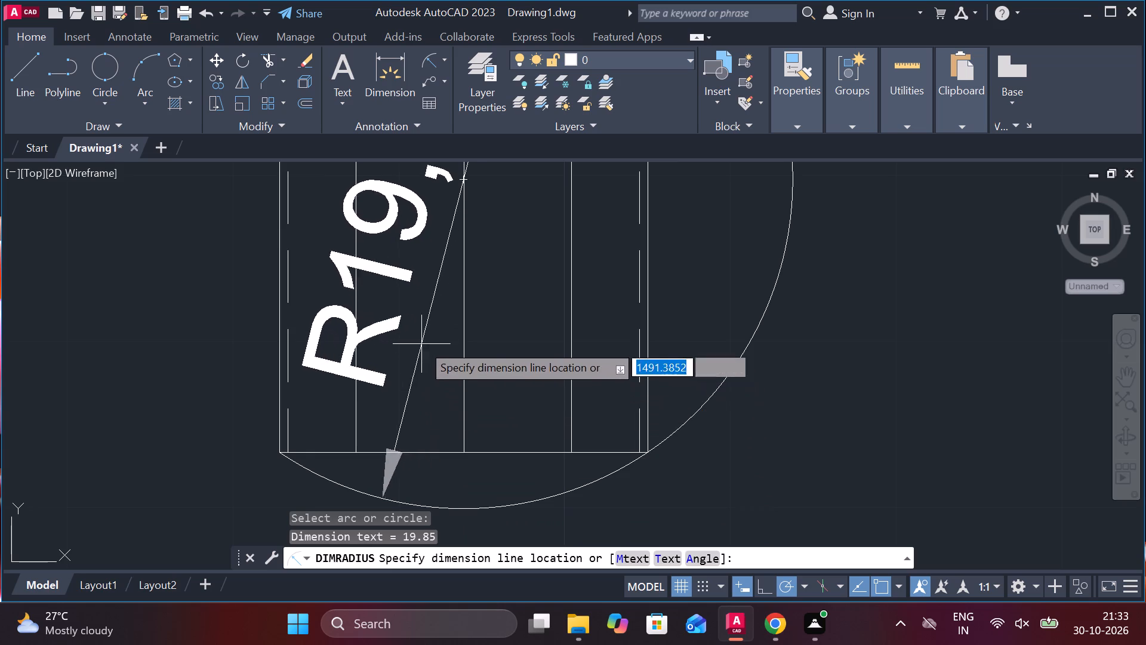
scroll(345, 268, down, 2)
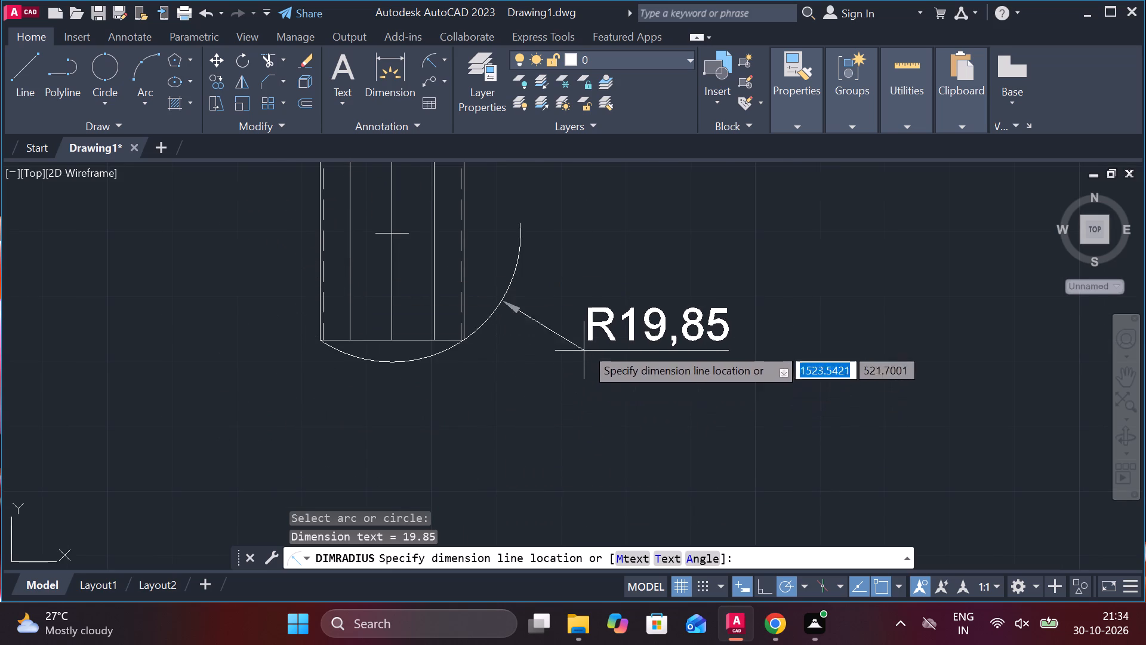
key(Escape)
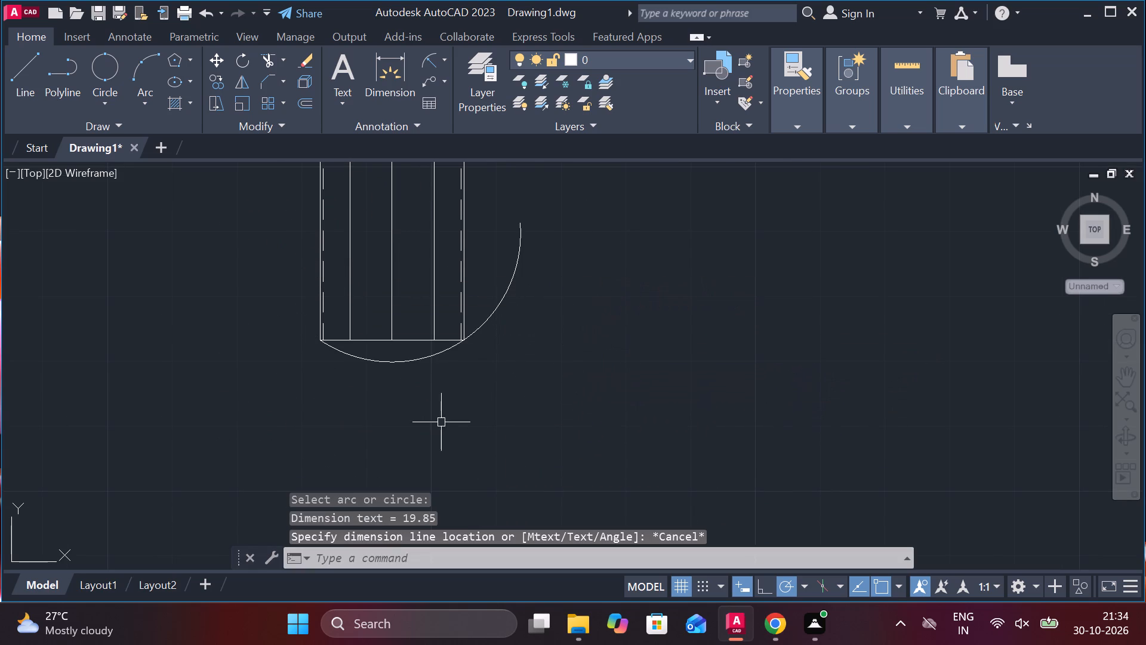
Trim off the part of the arc that extends beyond the shank's bottom-right corner.
click(272, 62)
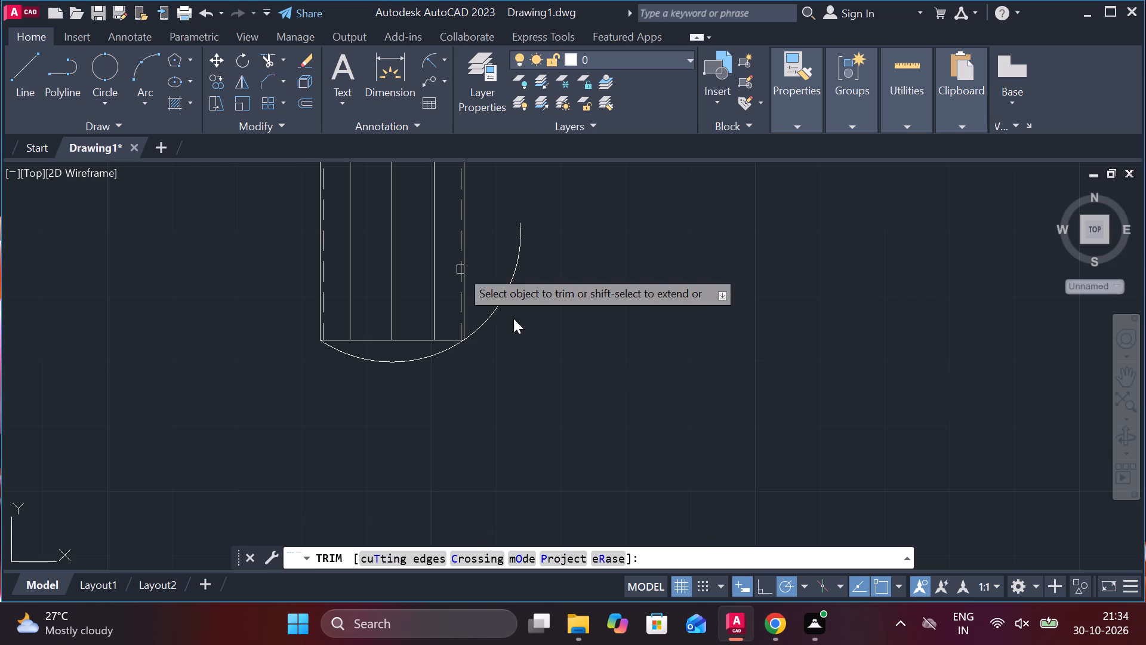
click(521, 260)
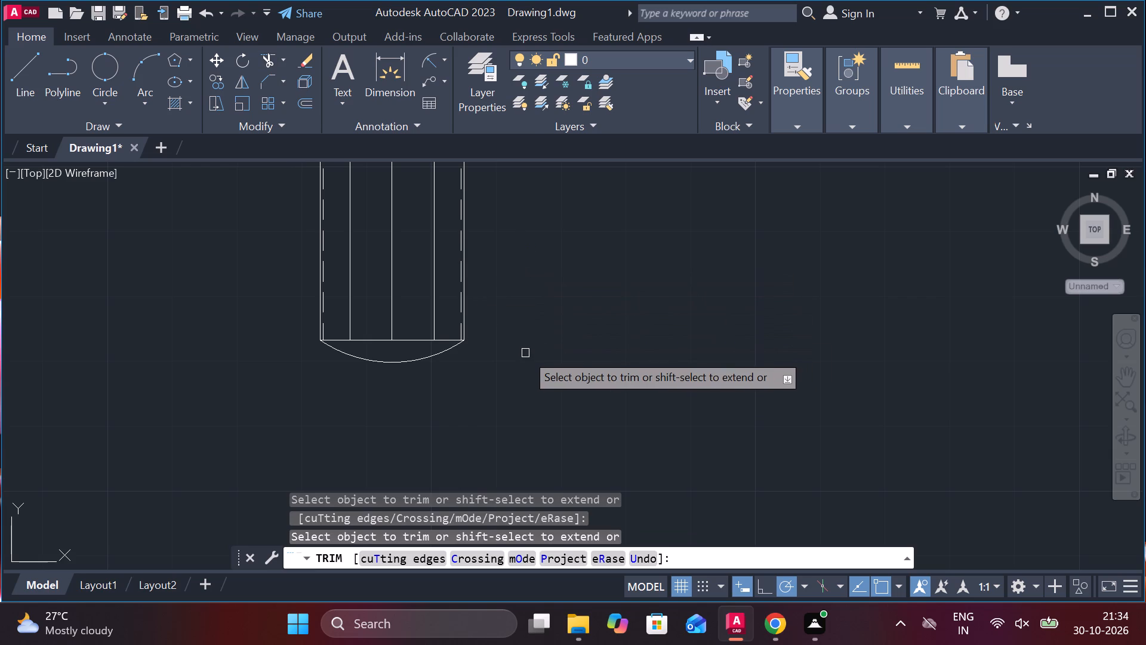
scroll(525, 353, down, 3)
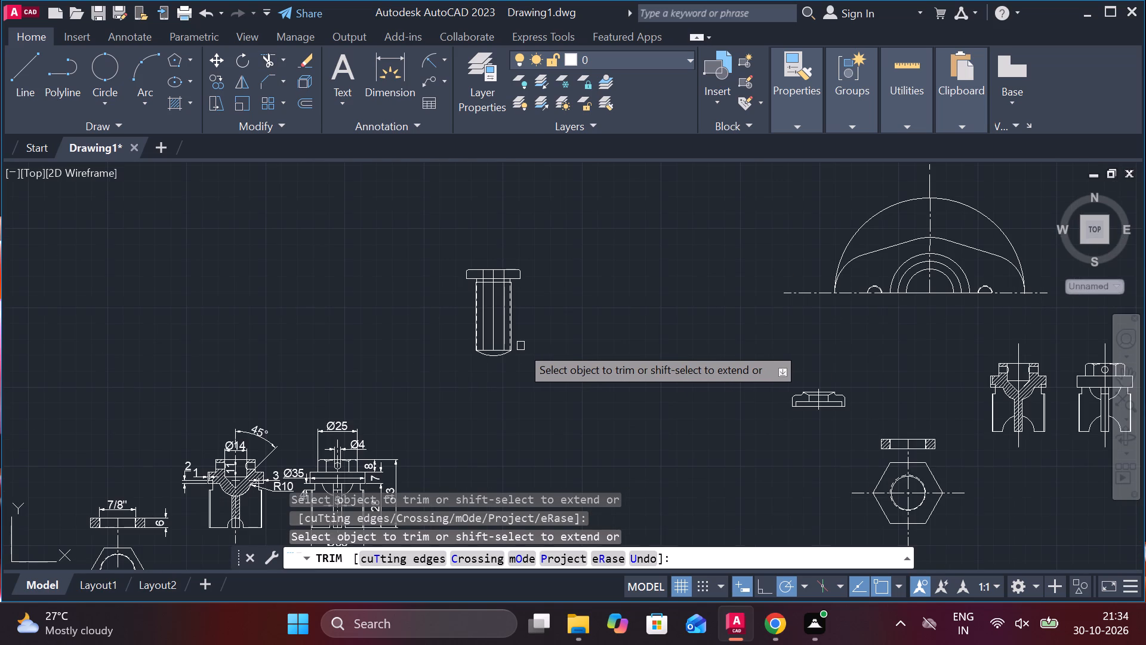
click(281, 122)
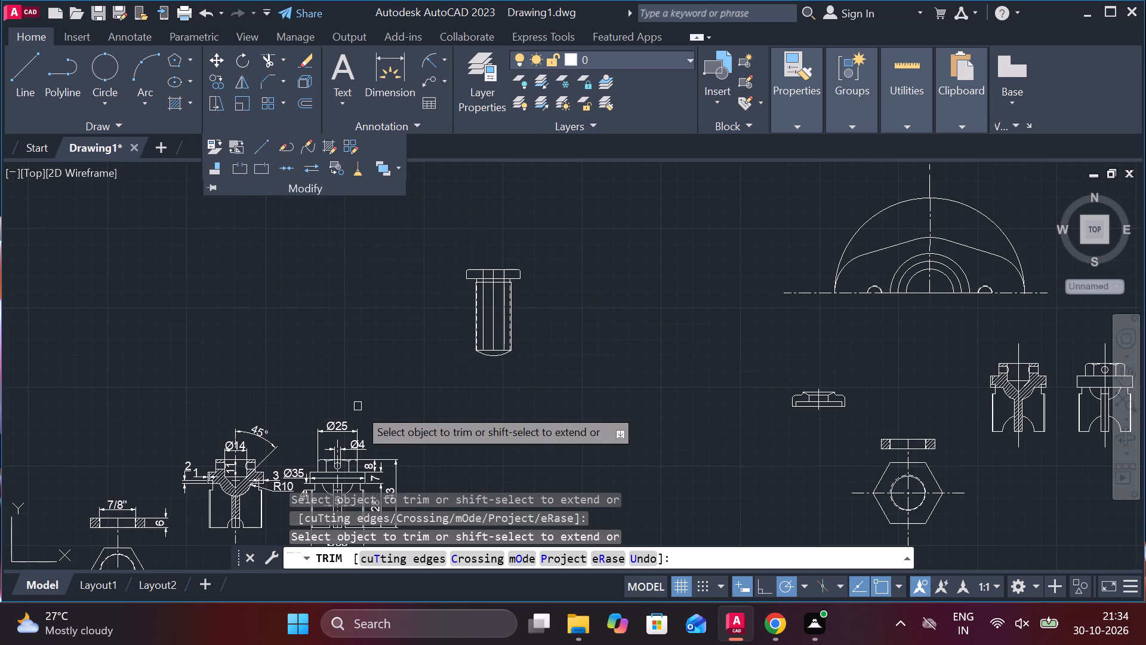
key(Escape)
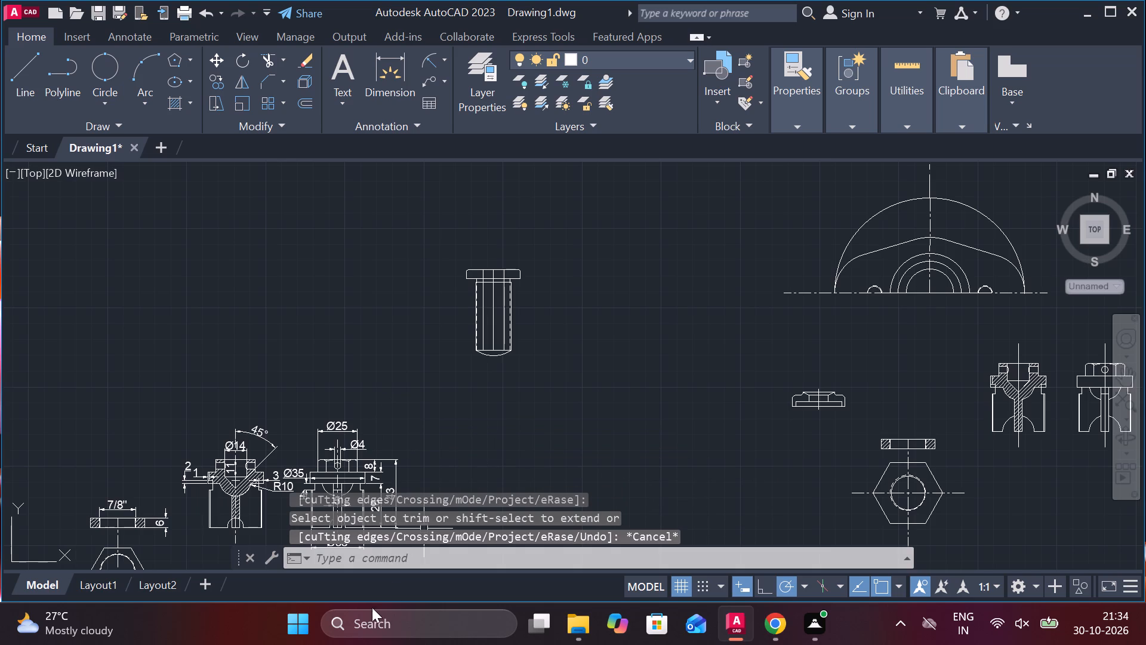
Draw a wavy fit-point spline as a break line across the upper shank, from its left outer edge to its right outer edge.
click(418, 555)
key(s)
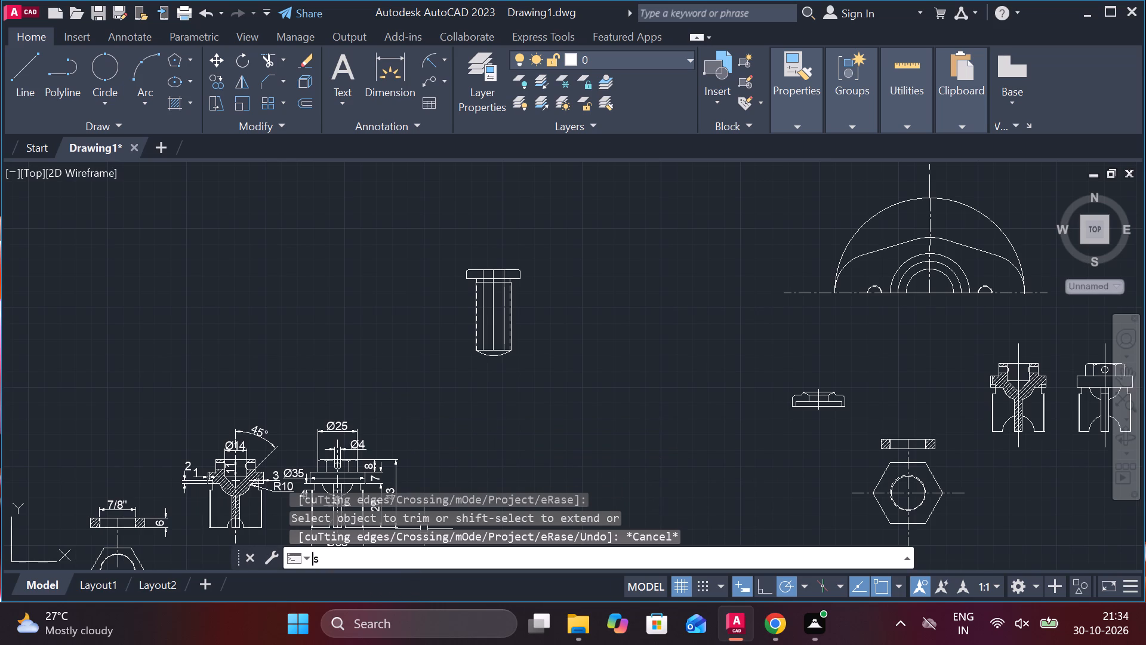
key(p)
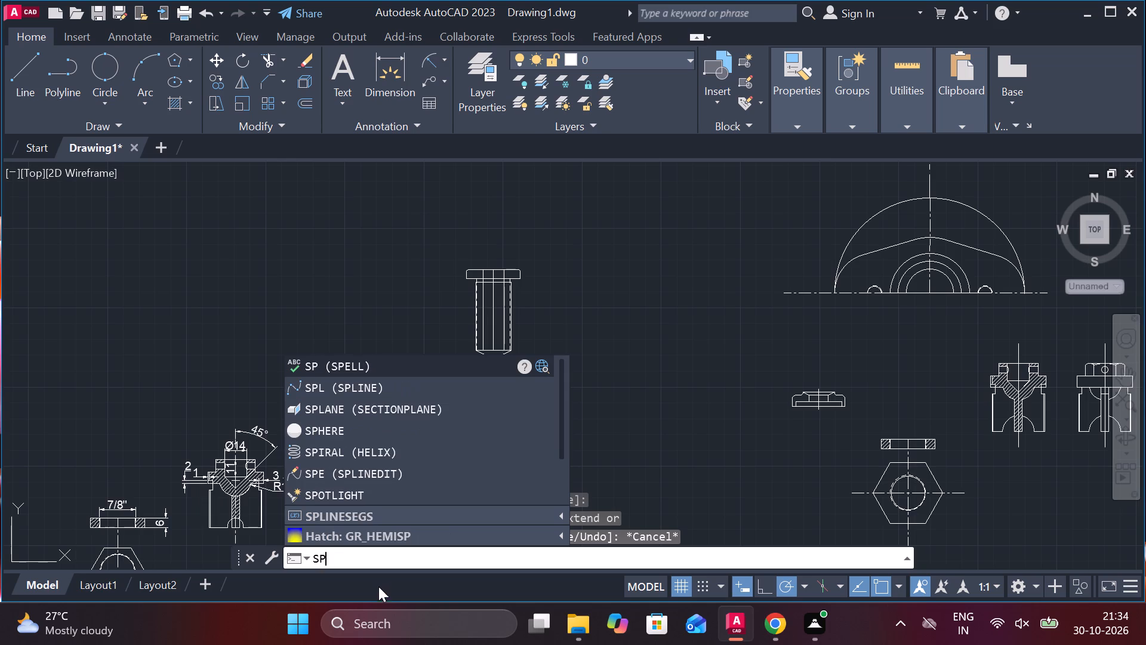
click(328, 386)
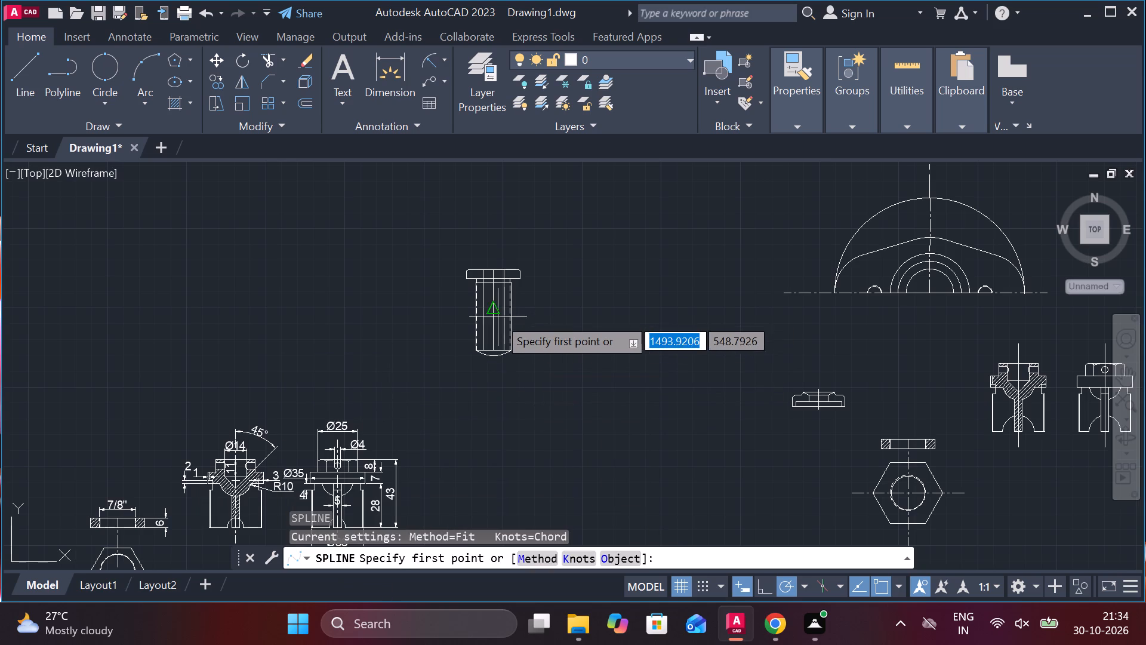
scroll(498, 317, up, 4)
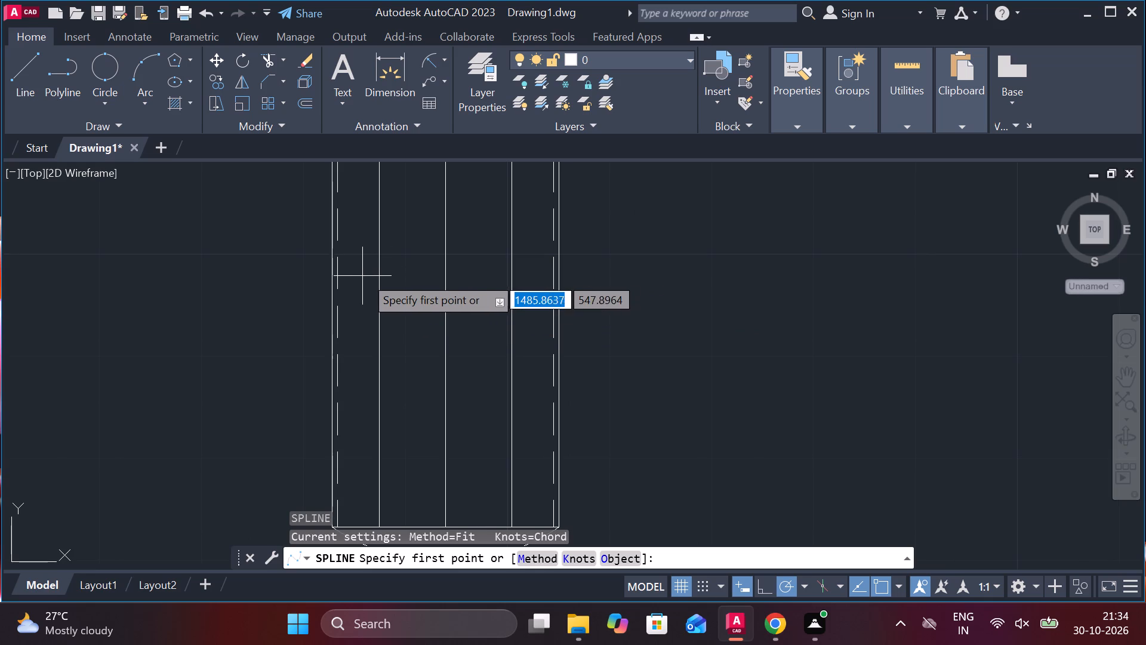
scroll(361, 256, down, 2)
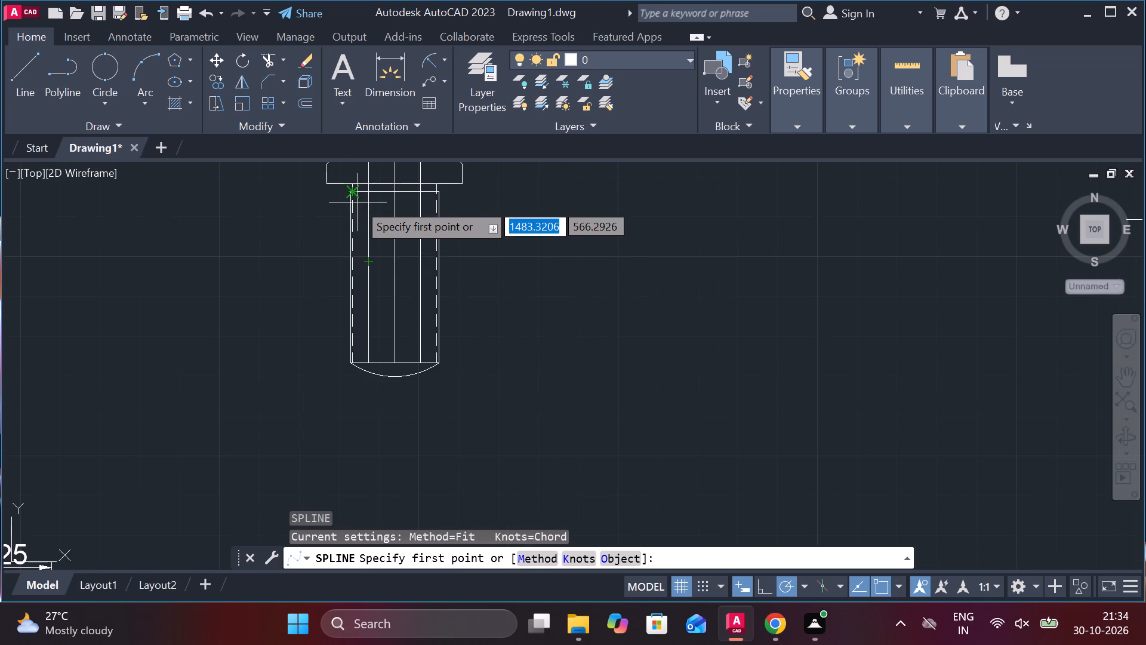
scroll(358, 202, up, 3)
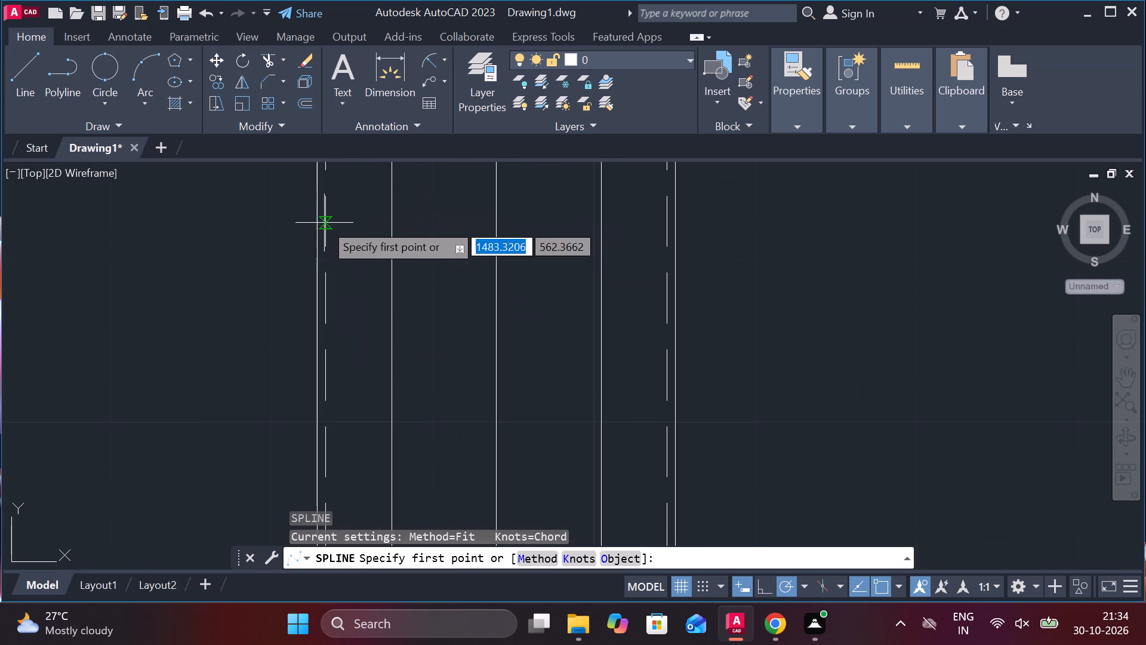
scroll(323, 223, down, 1)
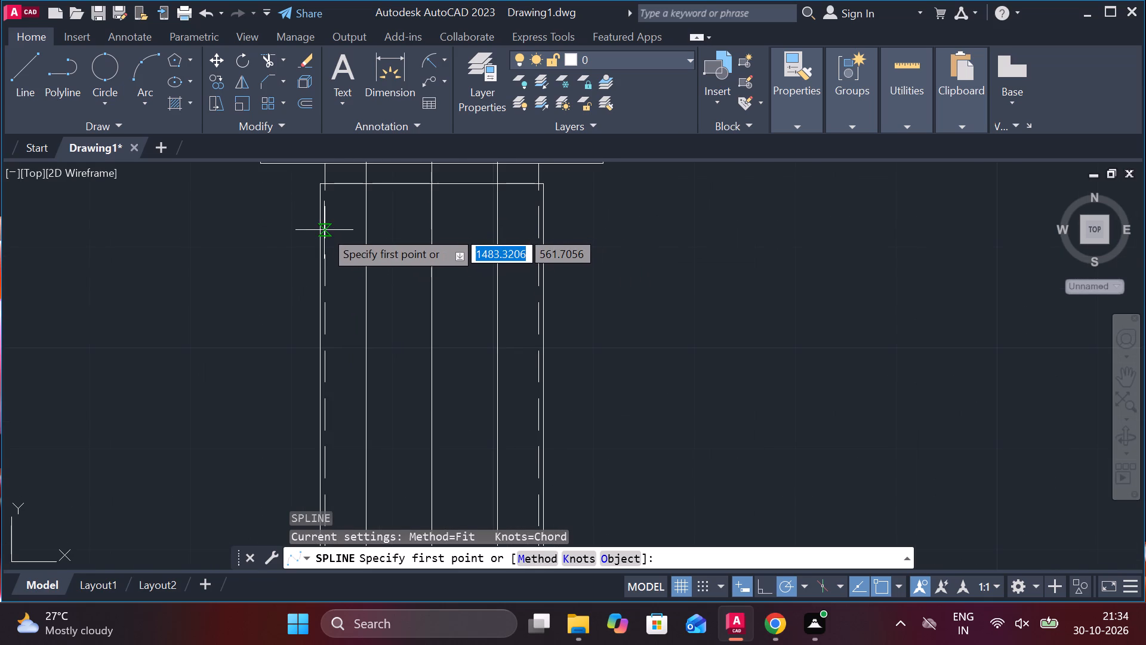
scroll(319, 221, up, 2)
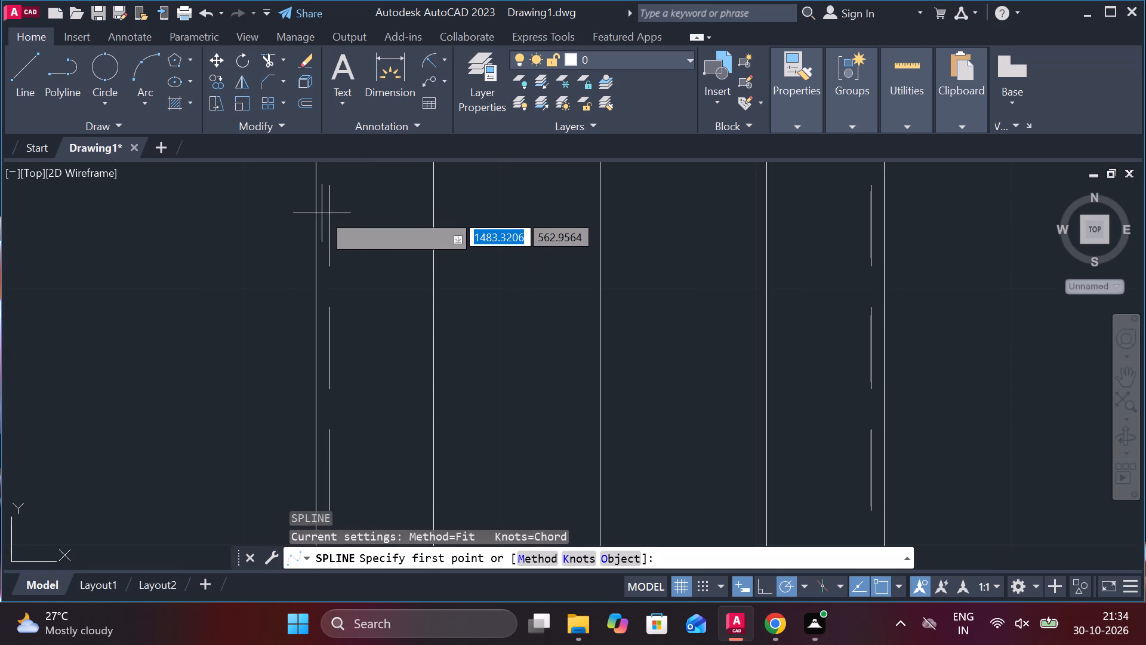
click(317, 213)
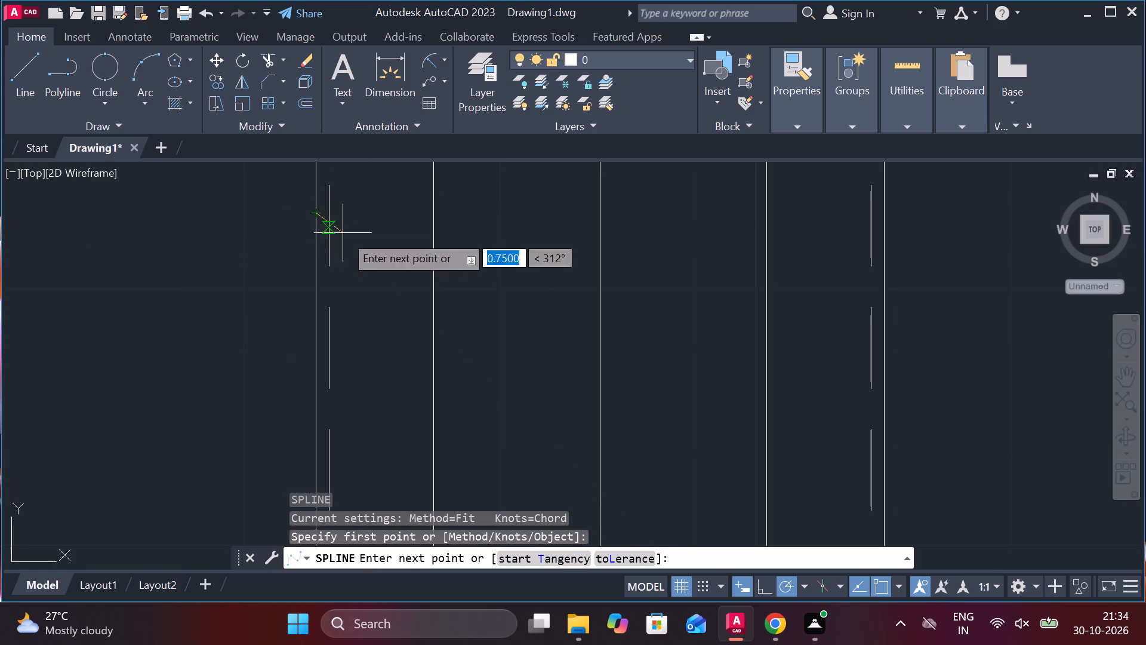
click(358, 223)
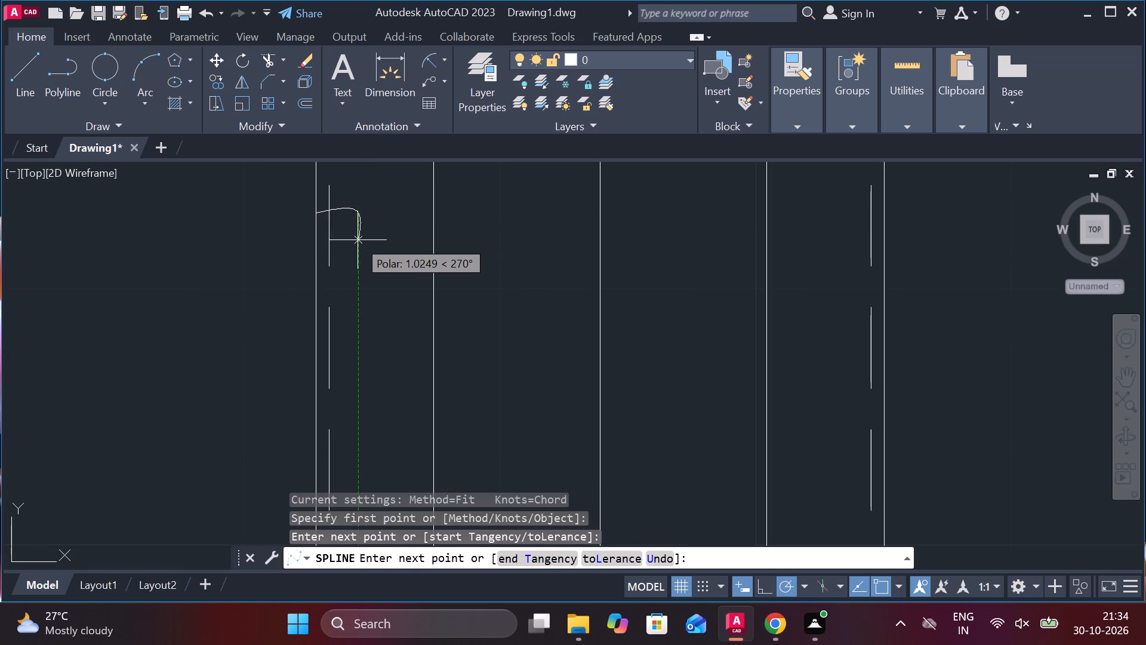
click(396, 247)
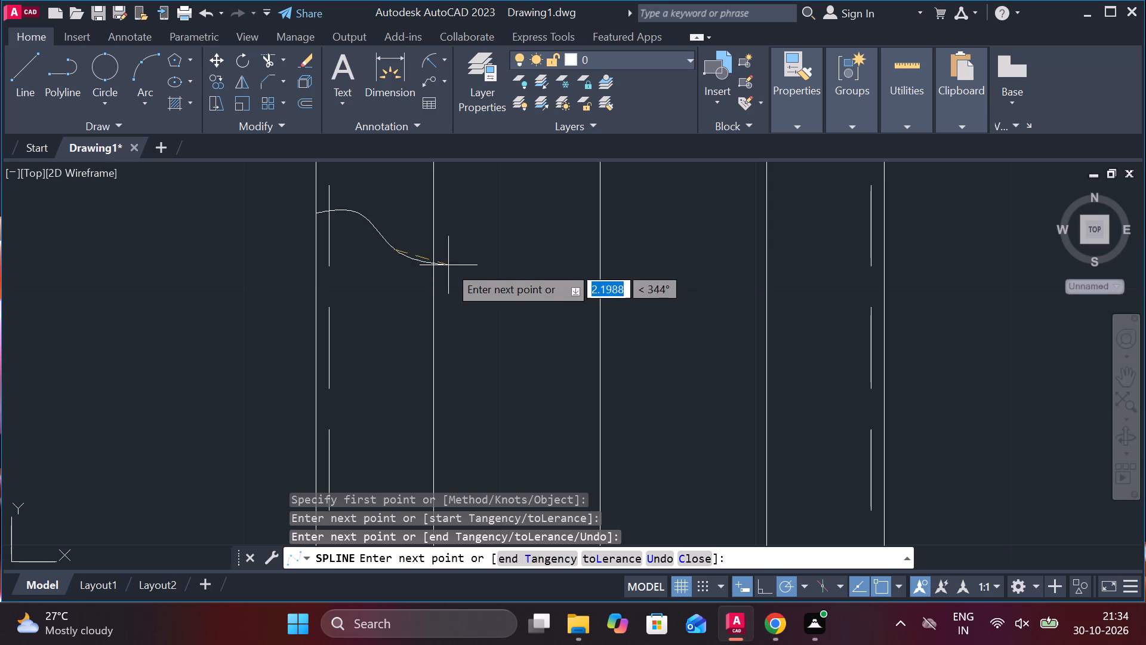
click(469, 247)
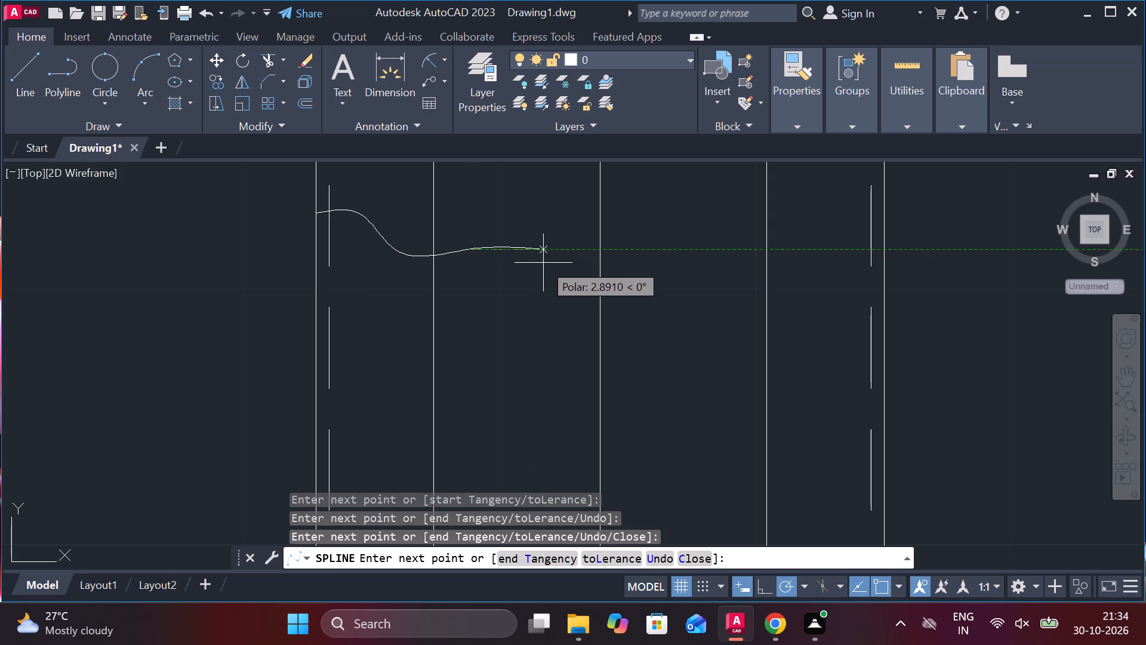
click(546, 272)
click(683, 271)
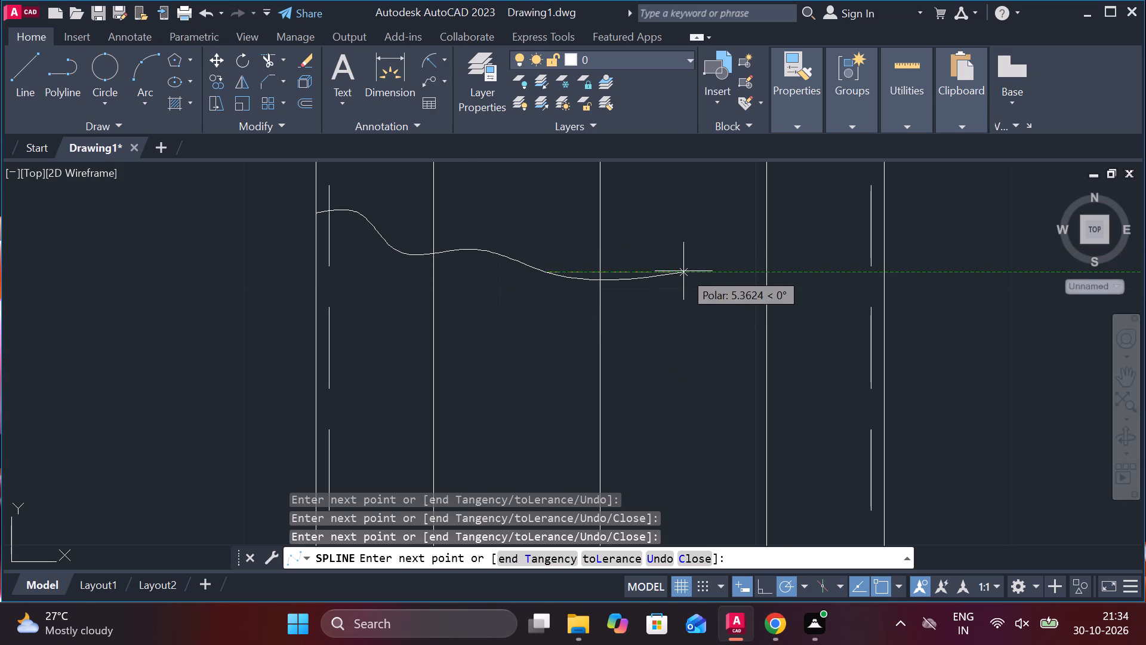
click(749, 326)
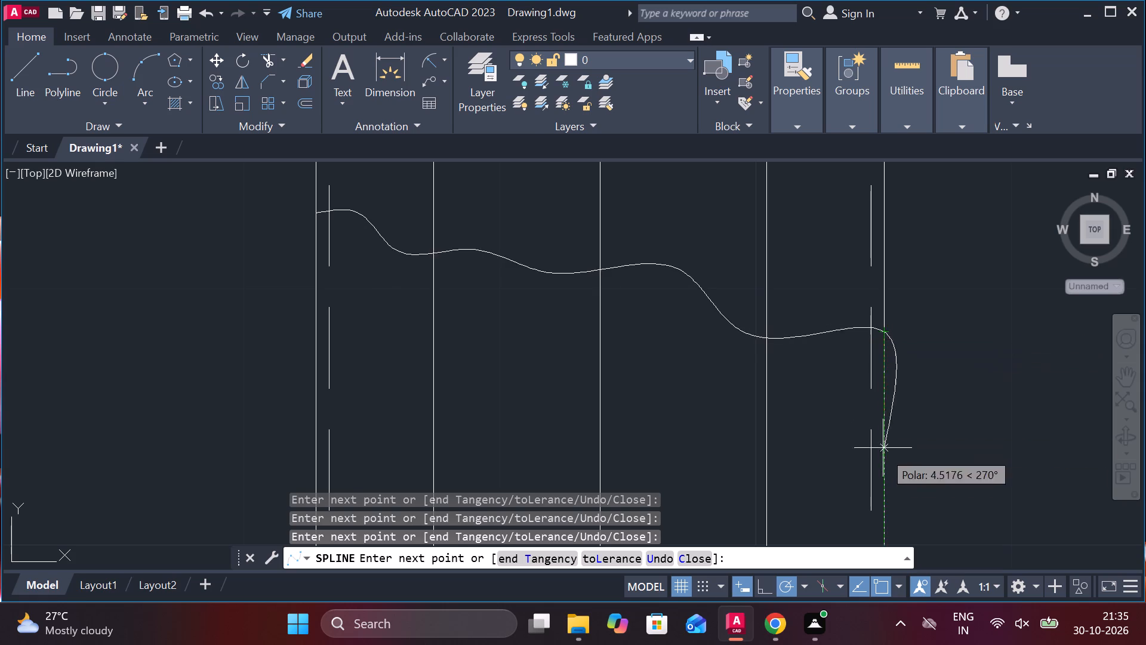
key(Return)
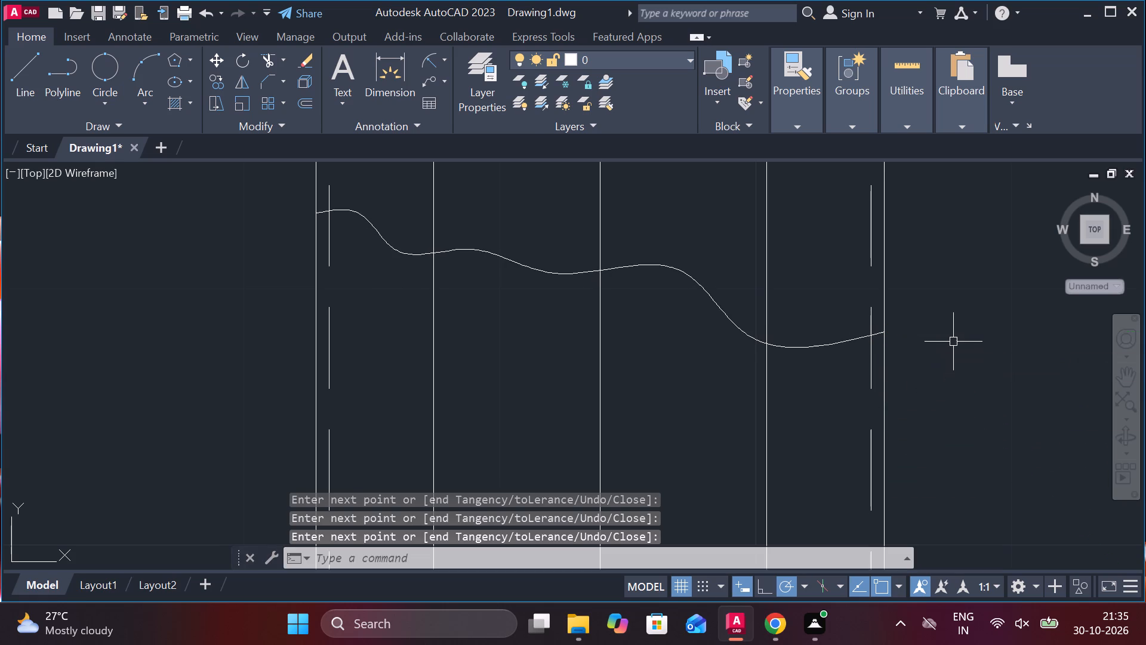
scroll(683, 277, down, 2)
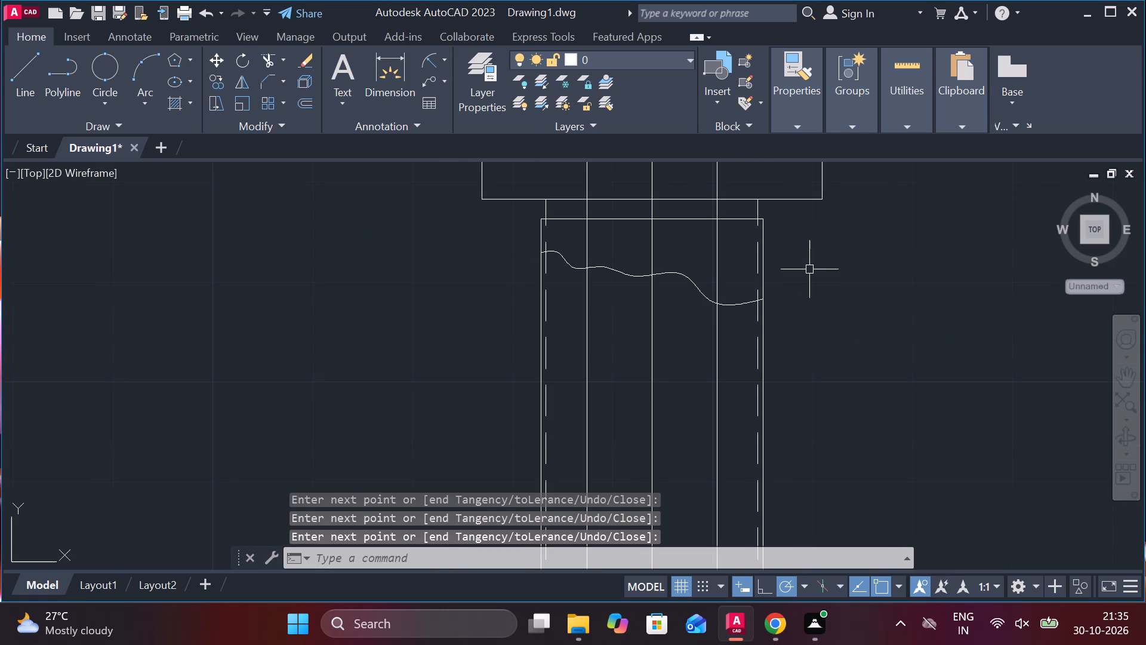
Shorten the shank's two inner vertical lines so their upper ends sit on the wavy break line.
scroll(650, 314, down, 2)
scroll(656, 309, up, 2)
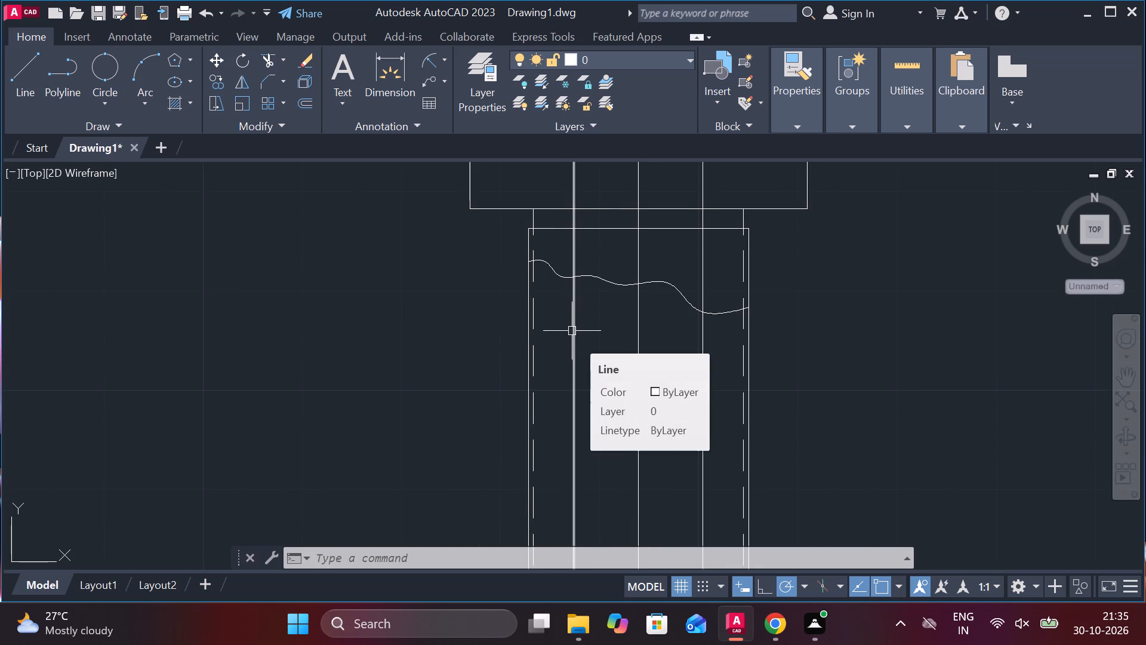
click(572, 331)
scroll(626, 355, down, 1)
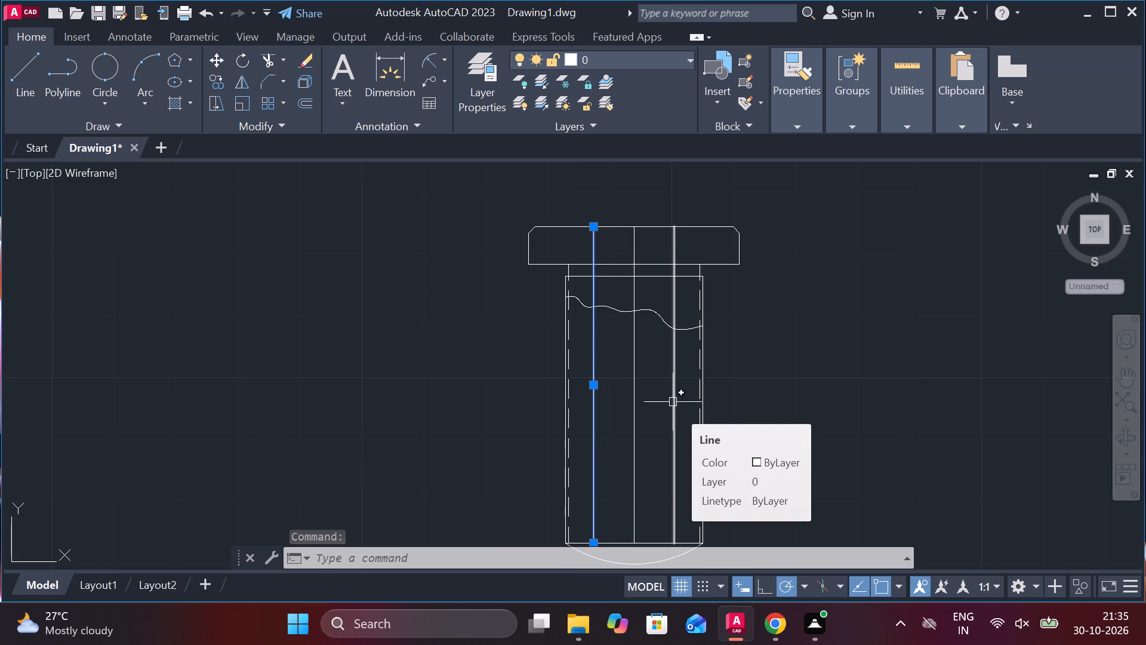
click(673, 402)
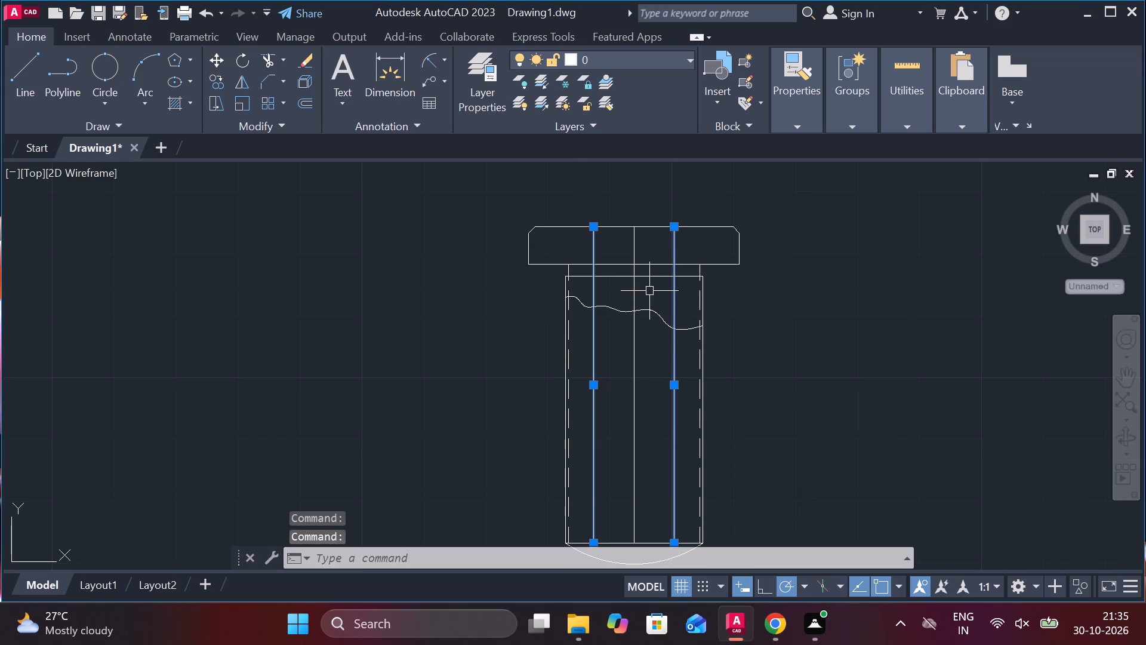
click(592, 229)
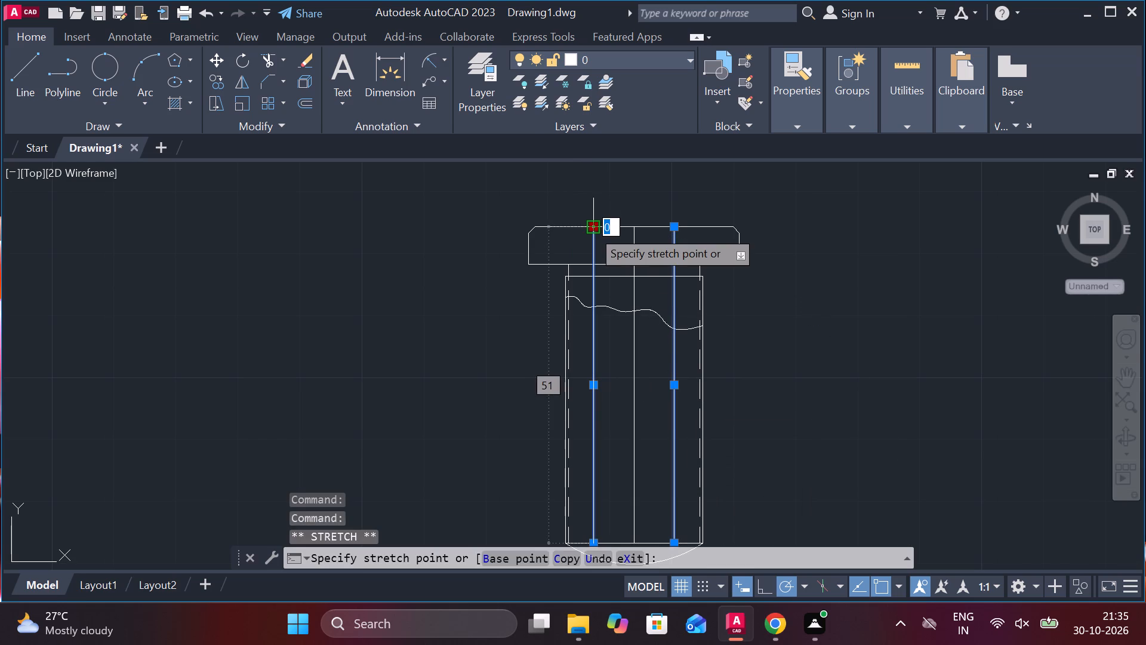
click(595, 309)
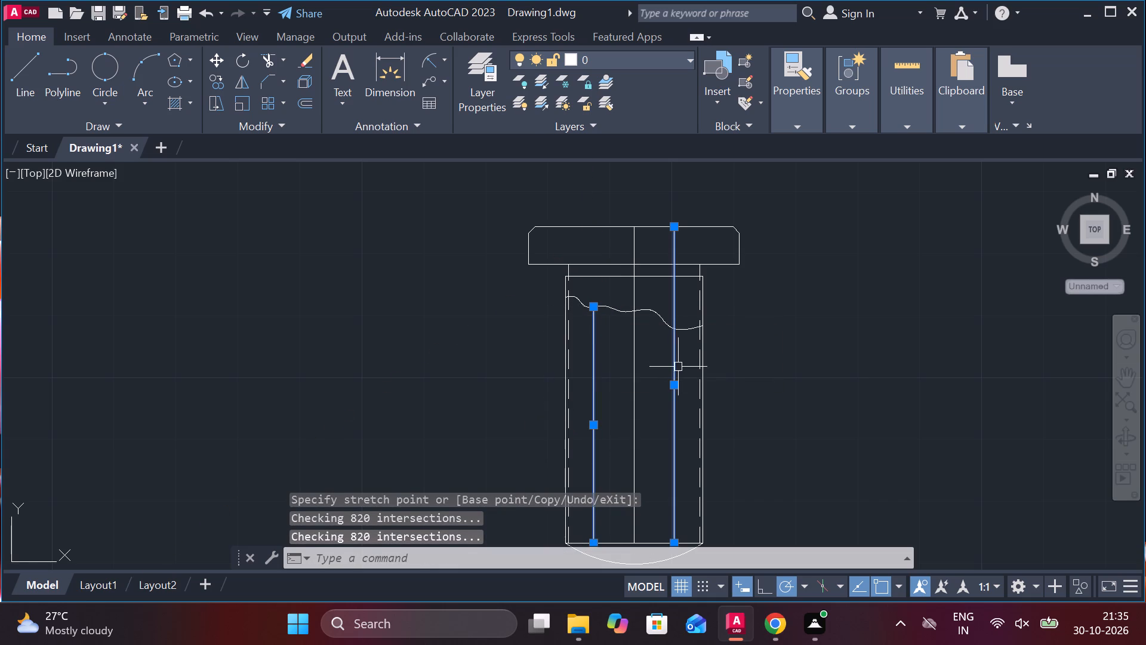
click(675, 229)
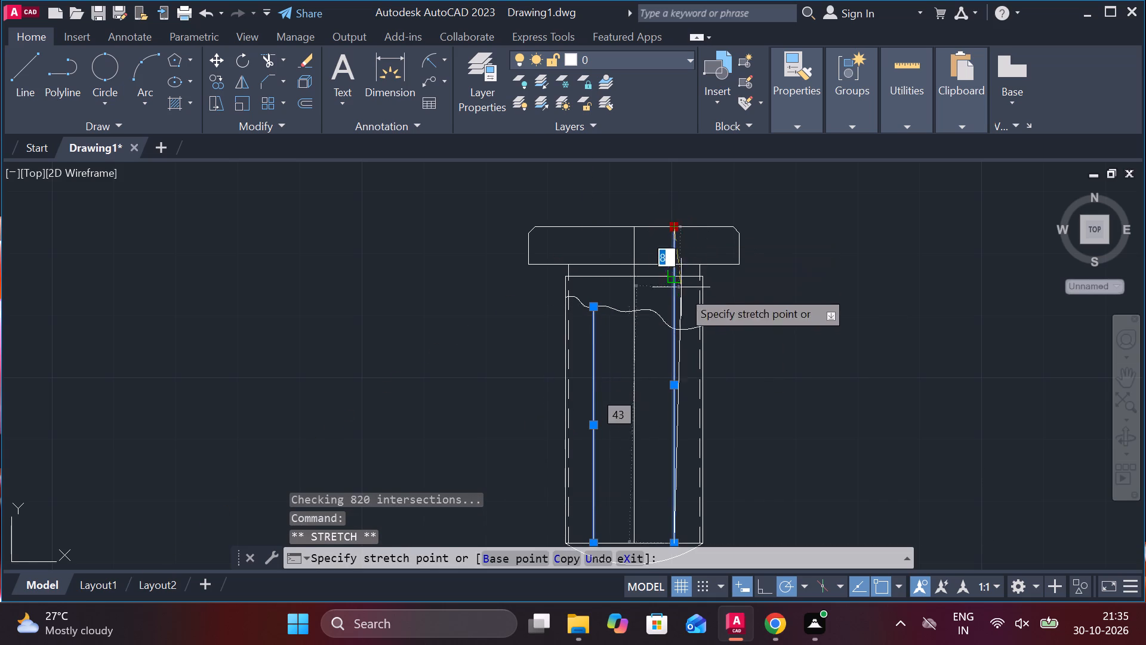
click(677, 324)
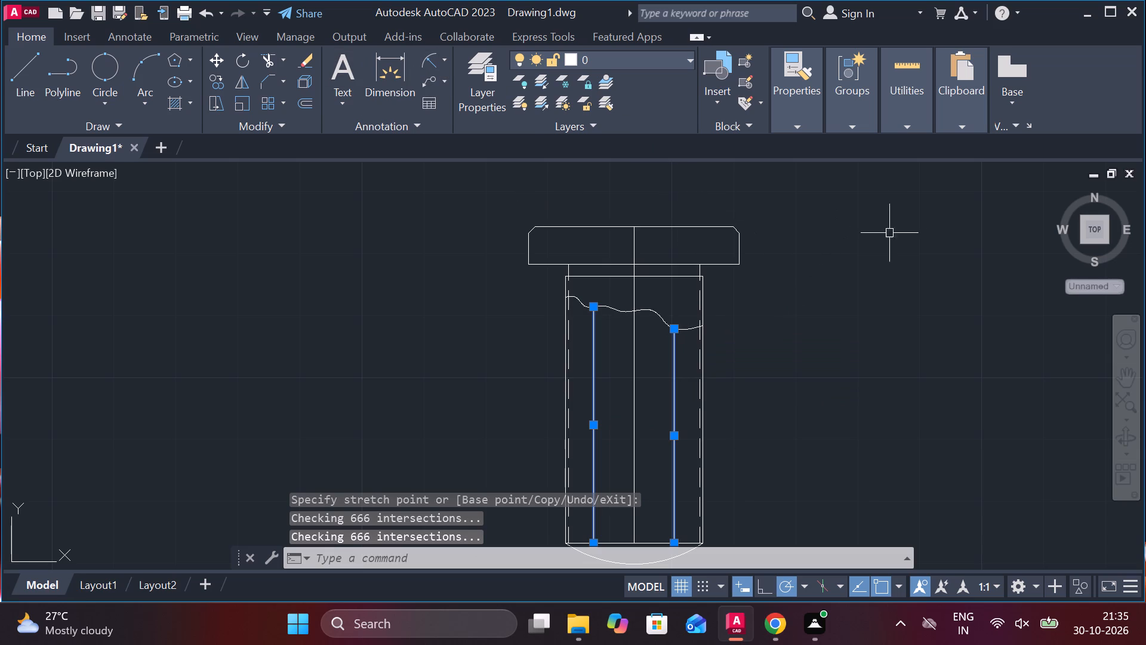
Change the linetype of the two shortened inner lines to dashed.
click(800, 127)
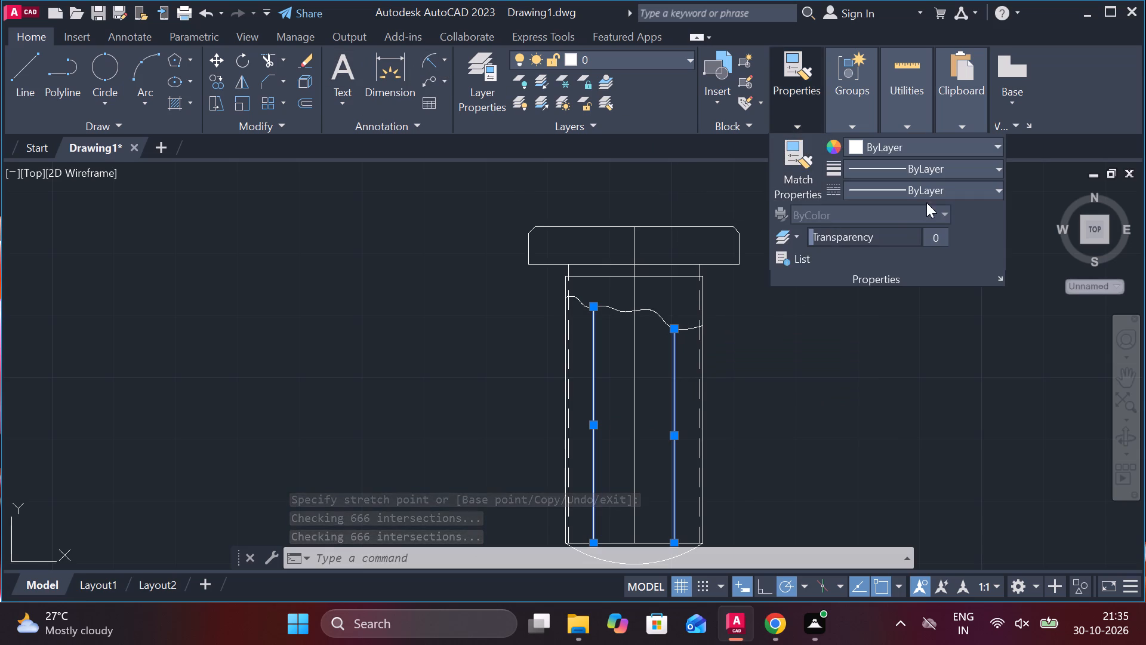
click(930, 188)
click(902, 291)
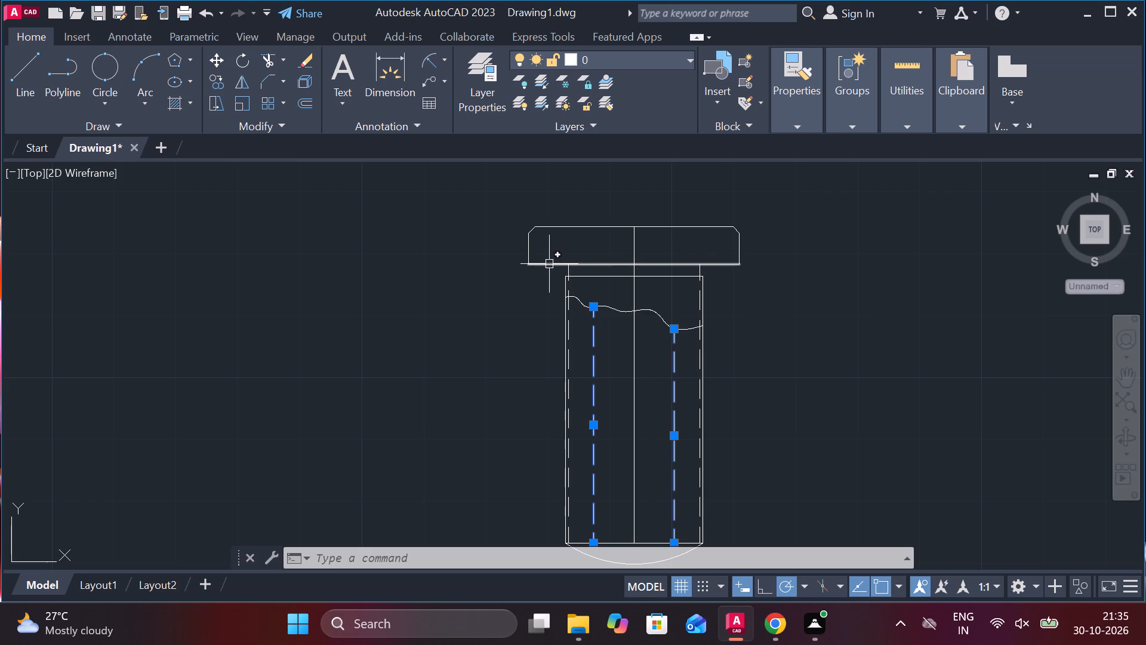
key(Escape)
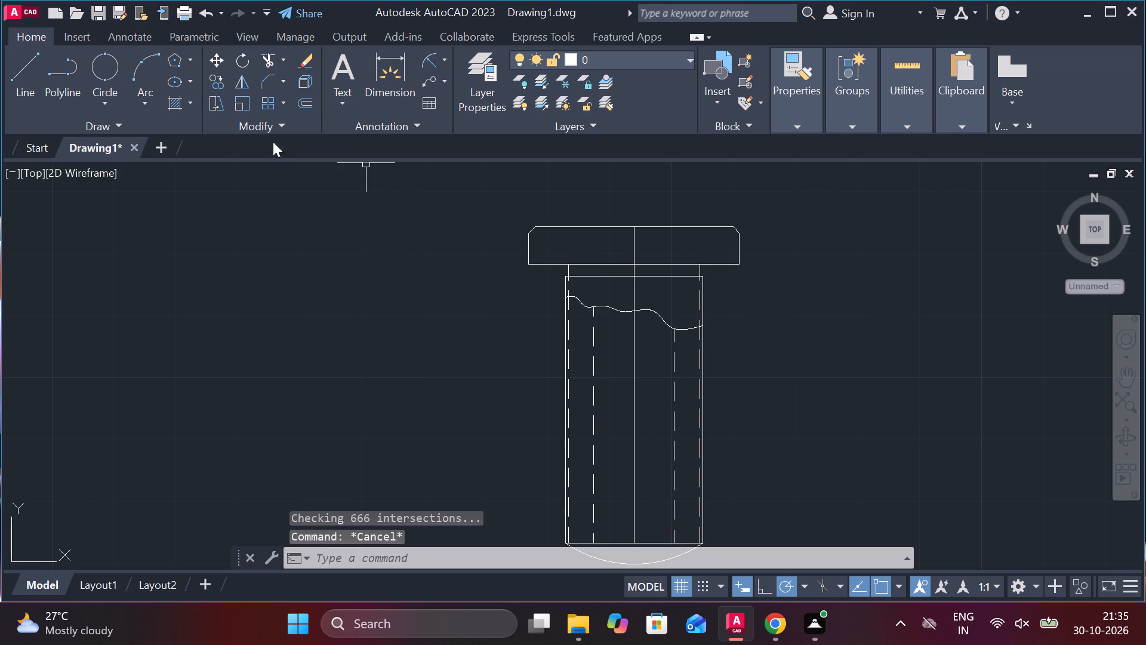
Draw continuous vertical lines from the tops of both dashed inner lines at the break line up to the head's top edge.
click(25, 65)
click(590, 304)
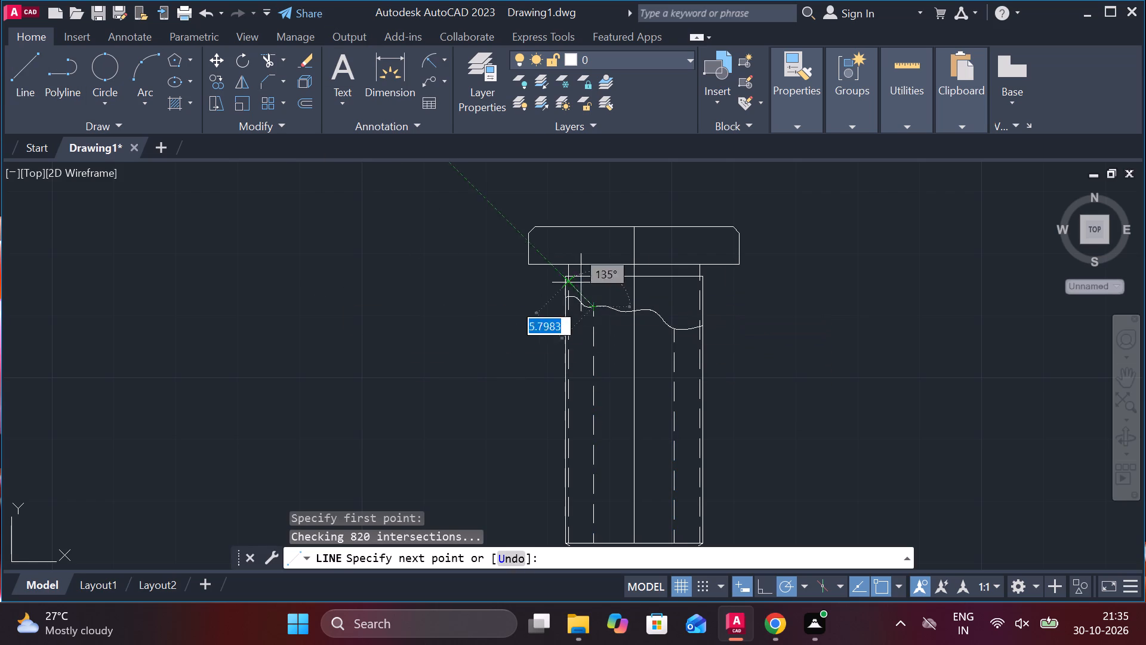
click(589, 222)
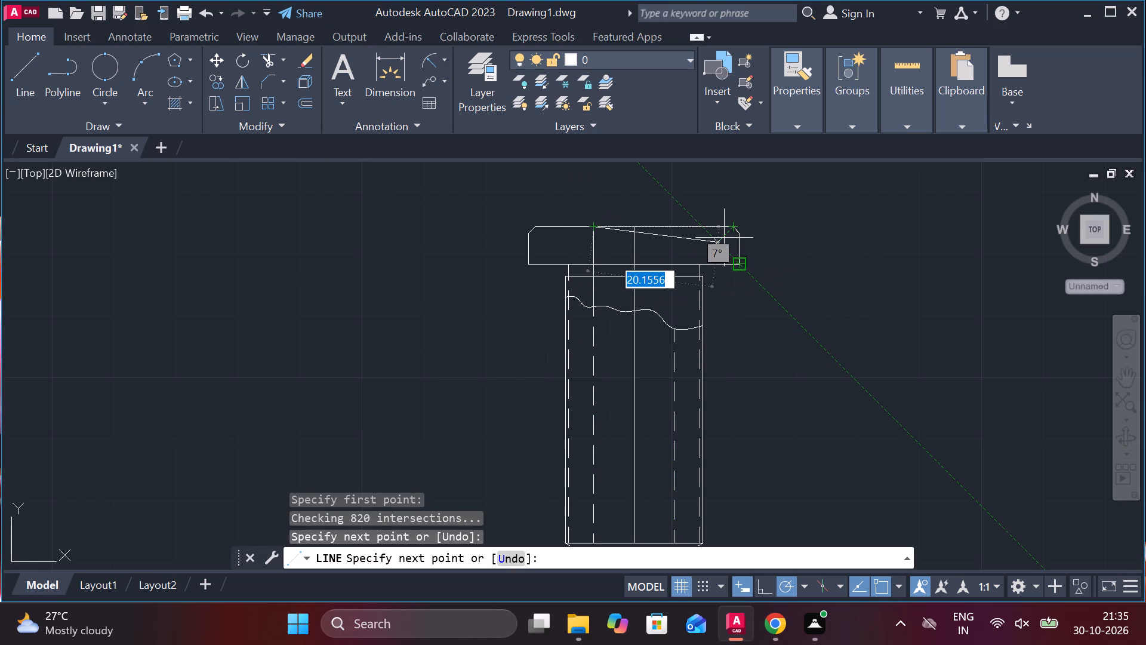
key(Escape)
click(22, 90)
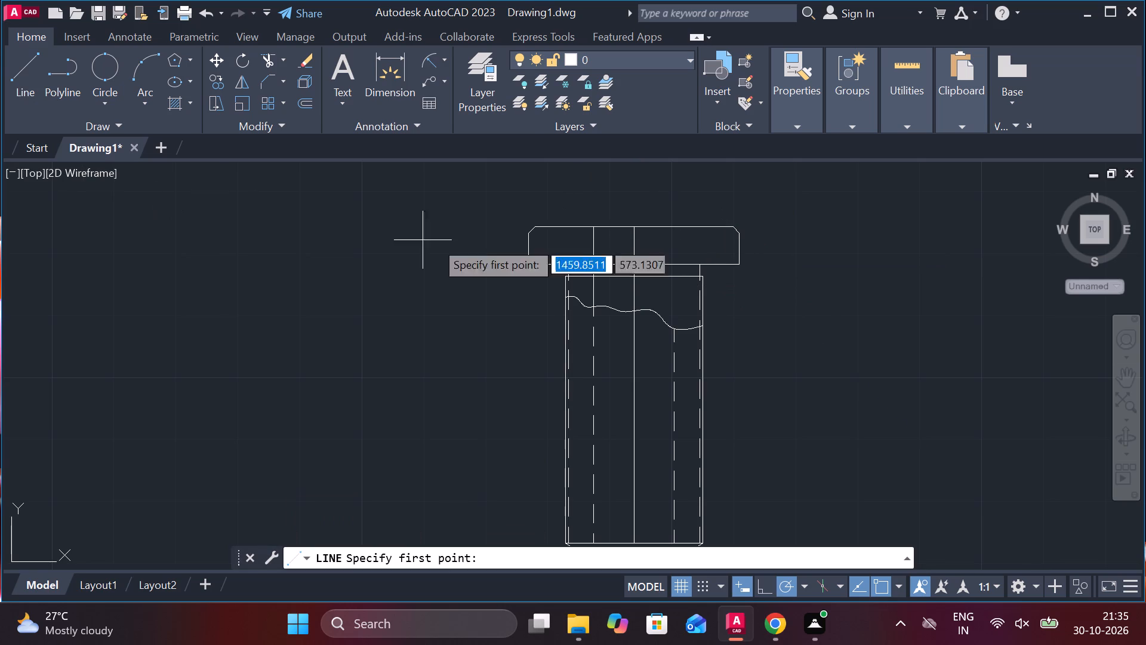
click(671, 330)
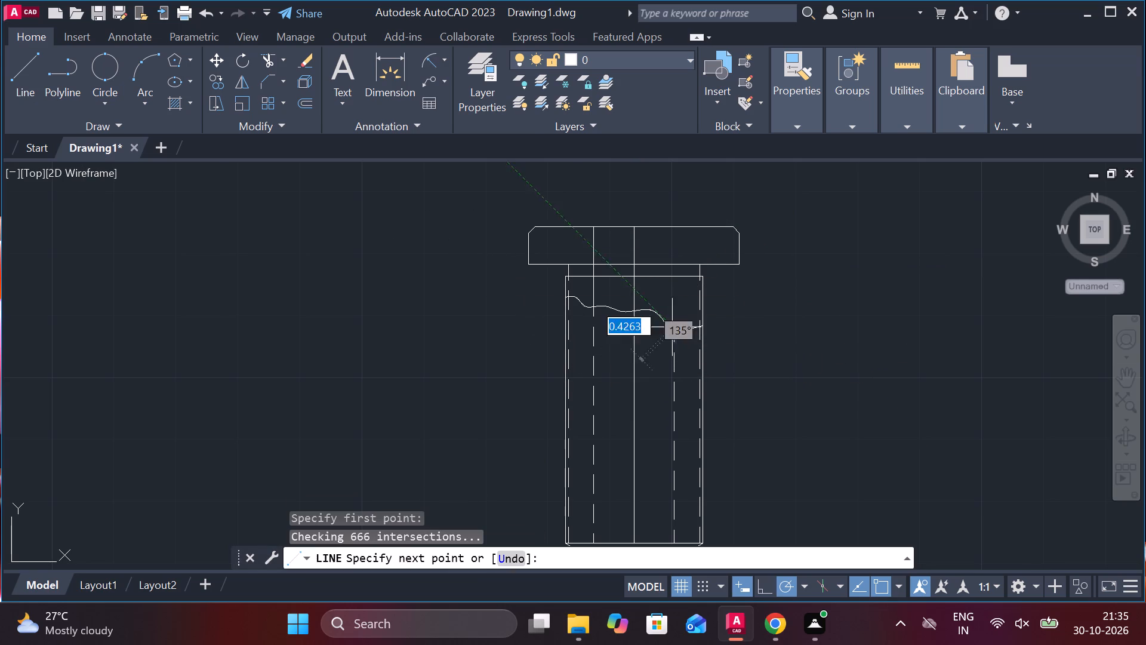
click(679, 226)
key(Escape)
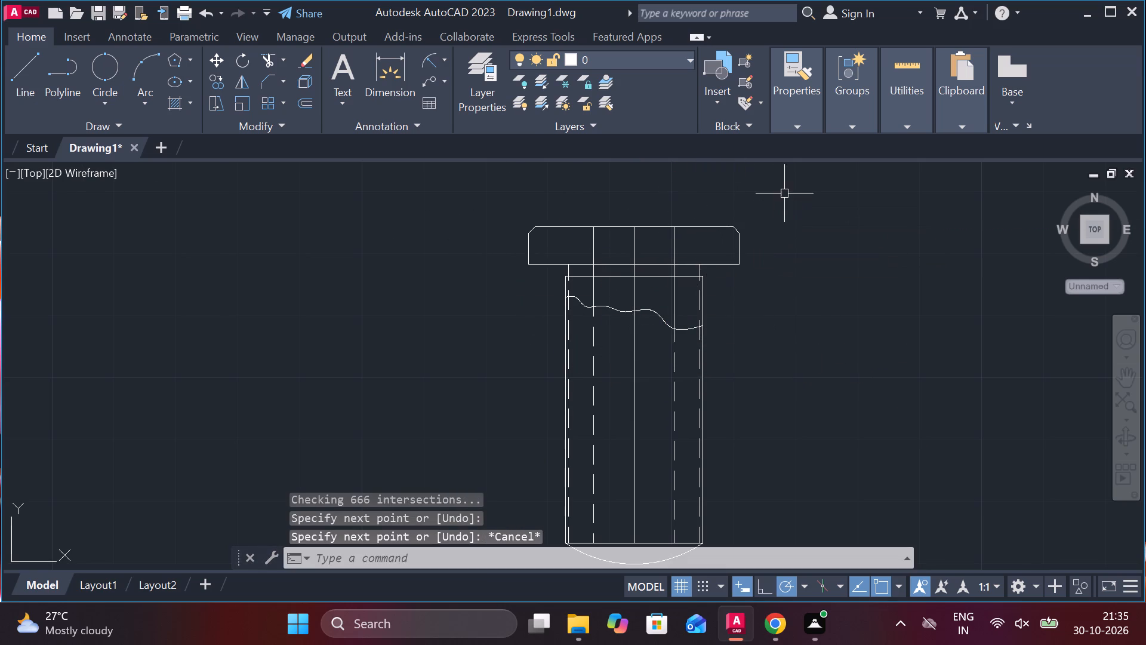
Stretch the vertical centre line well below the shank, and shift it up so it also projects above the head.
scroll(746, 262, down, 1)
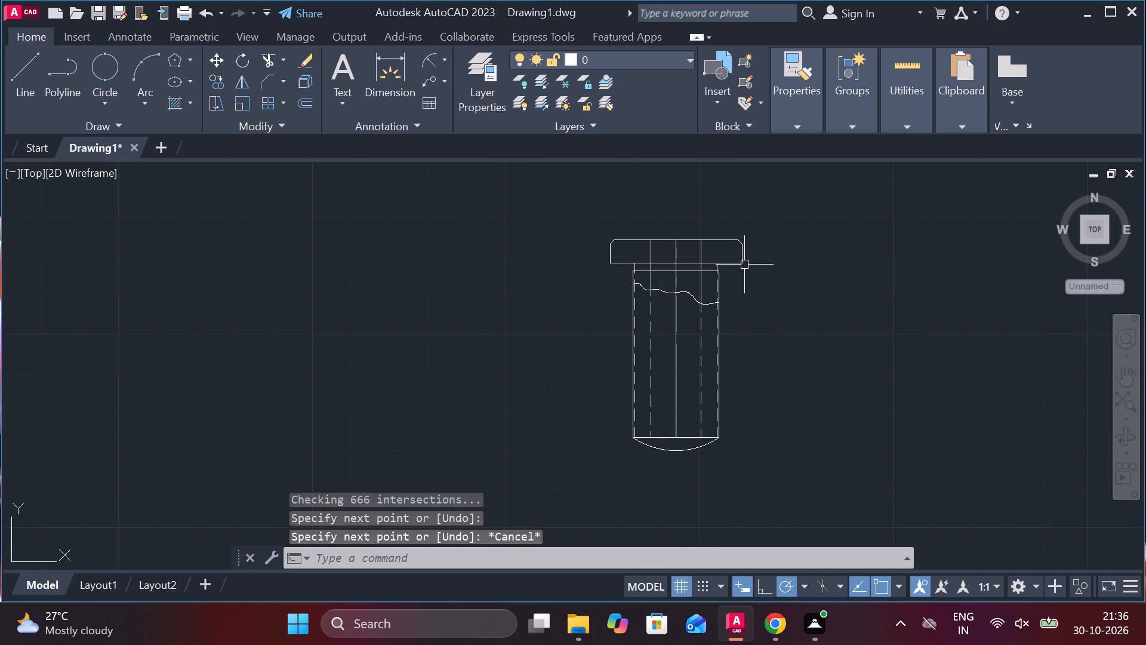
scroll(732, 318, down, 1)
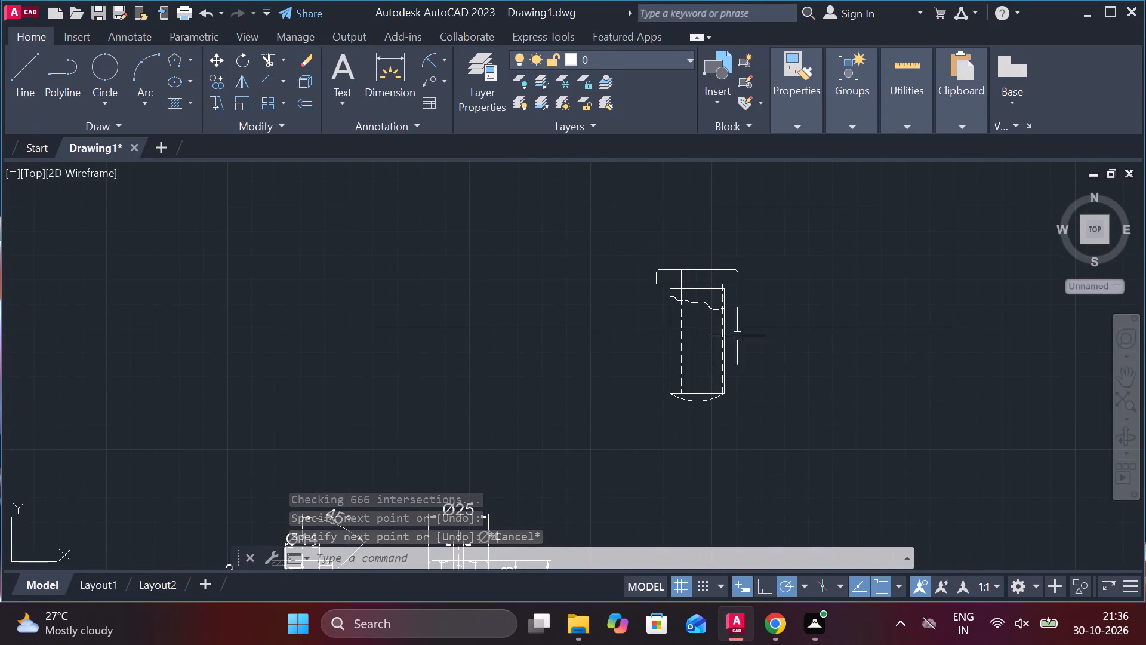
scroll(749, 395, down, 1)
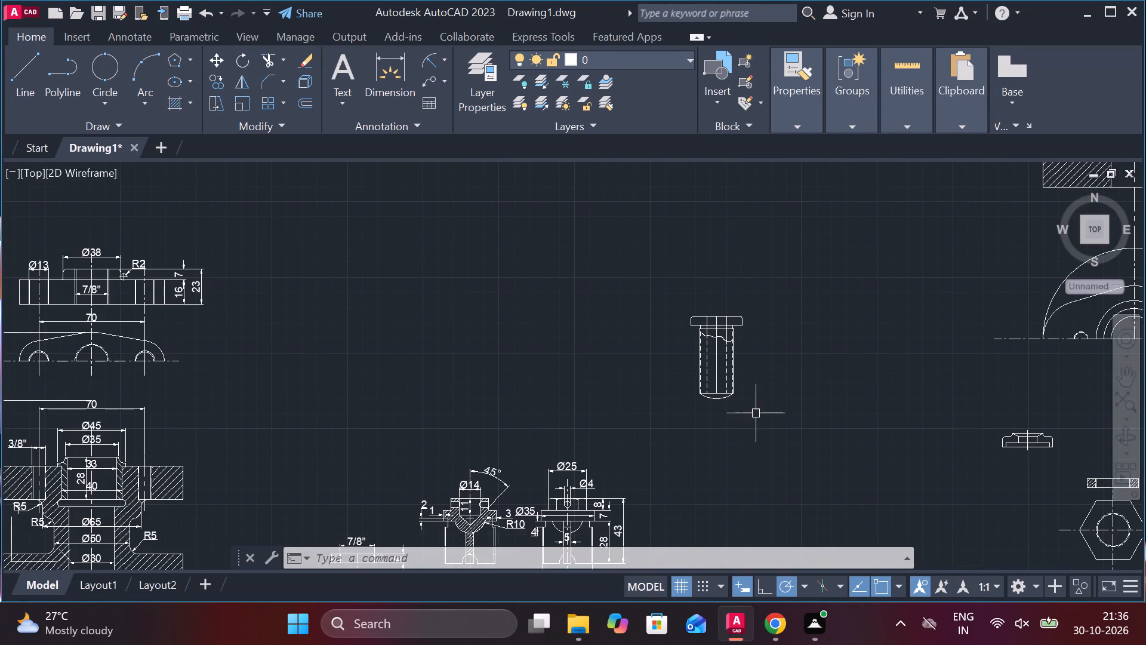
scroll(708, 352, up, 3)
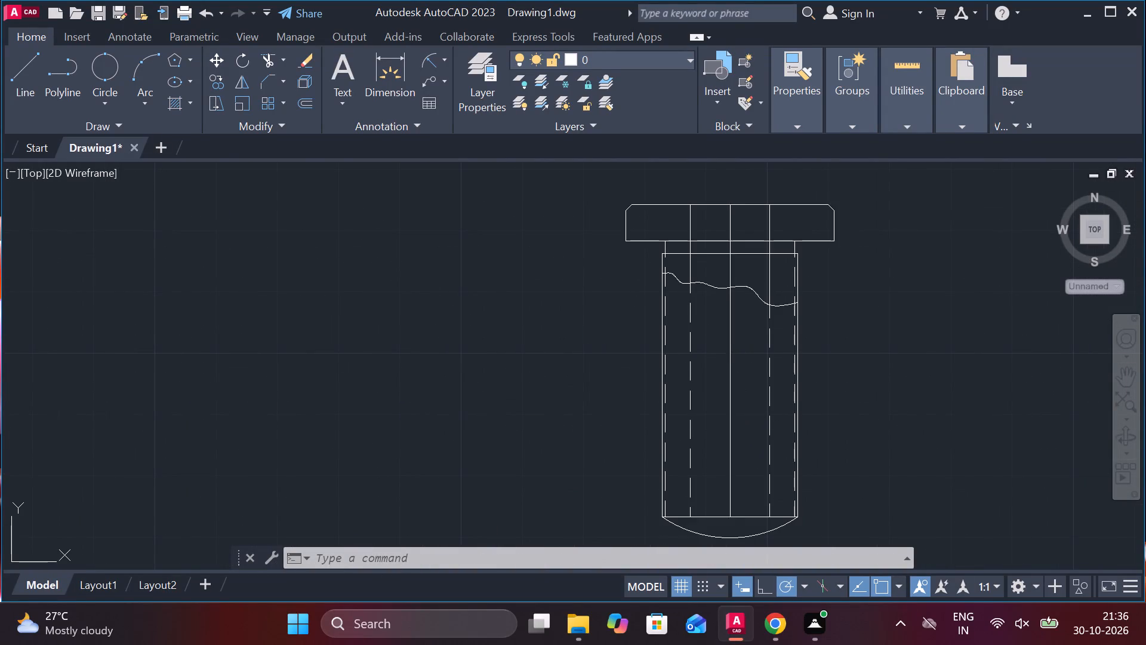
click(728, 411)
scroll(772, 404, down, 3)
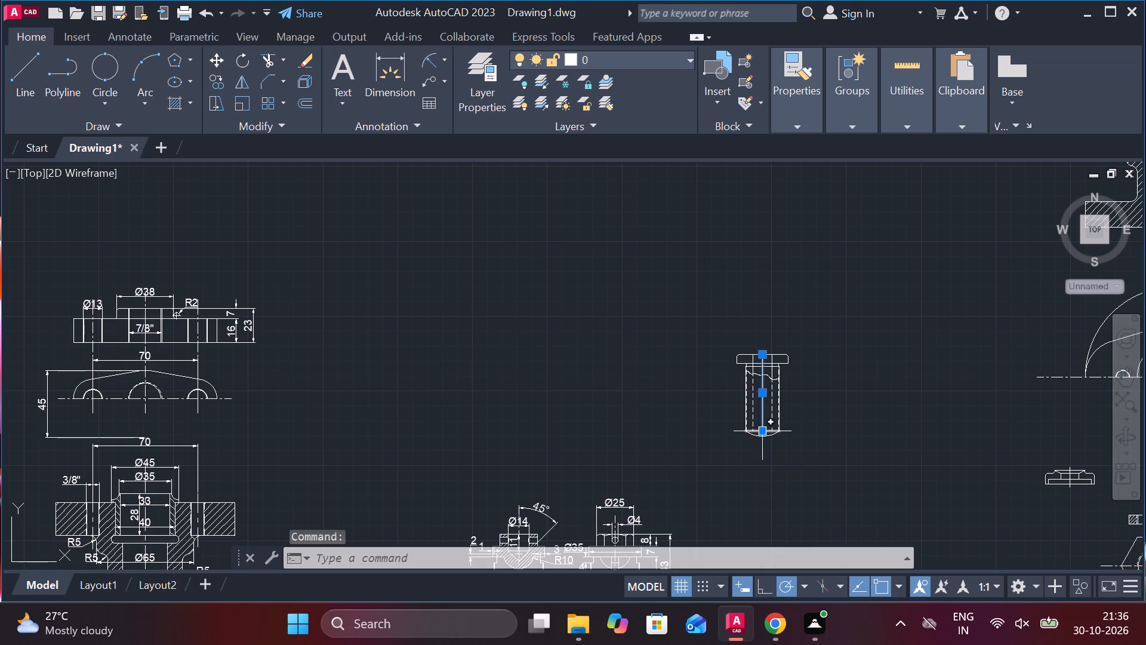
click(762, 431)
click(770, 533)
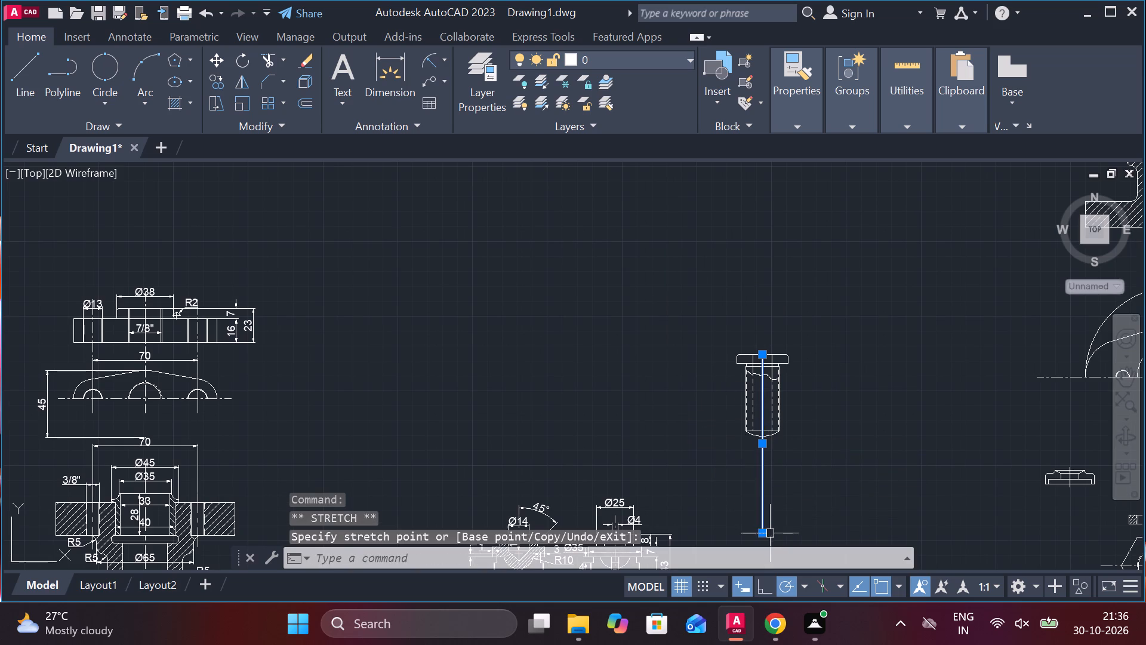
scroll(806, 453, up, 2)
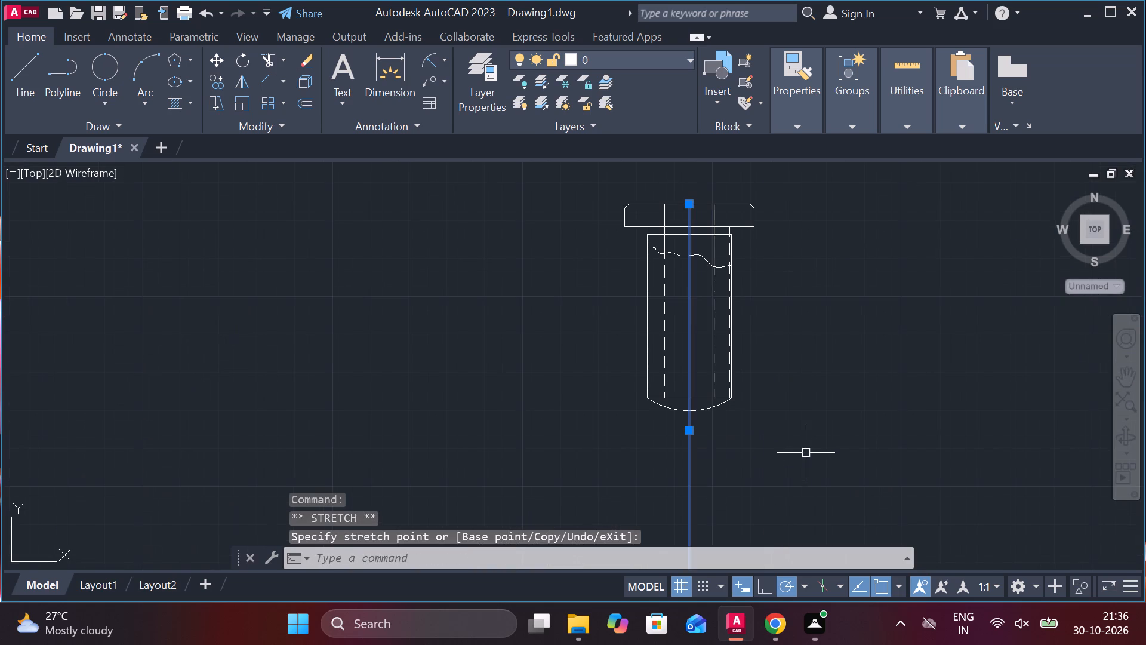
click(688, 431)
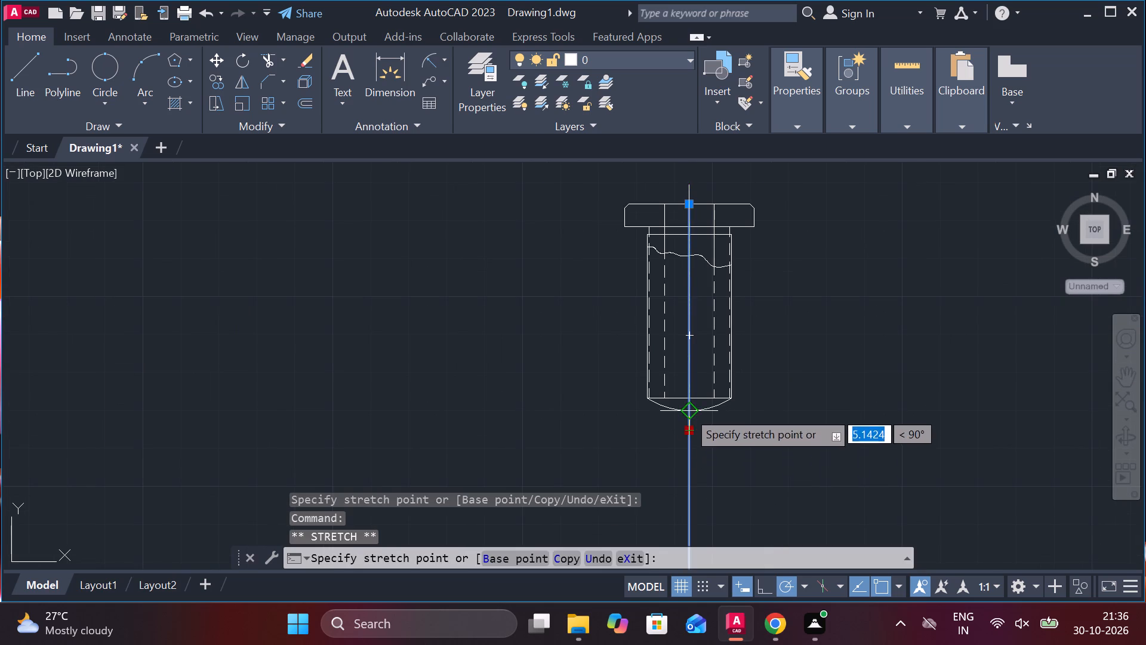
click(687, 398)
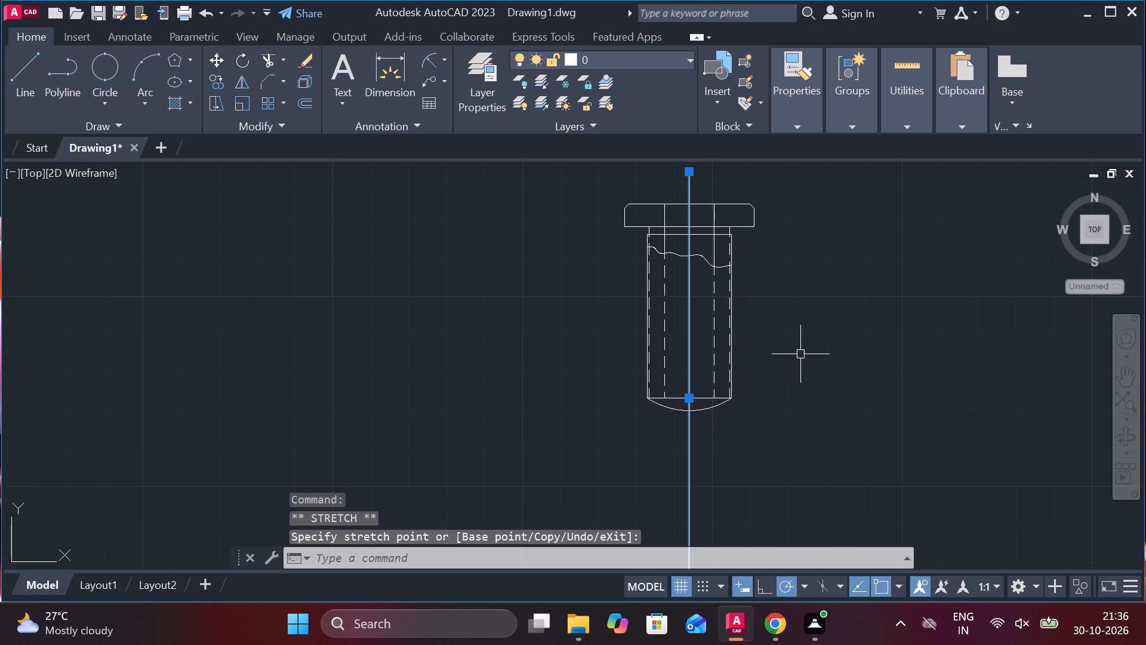
scroll(800, 353, down, 1)
key(Escape)
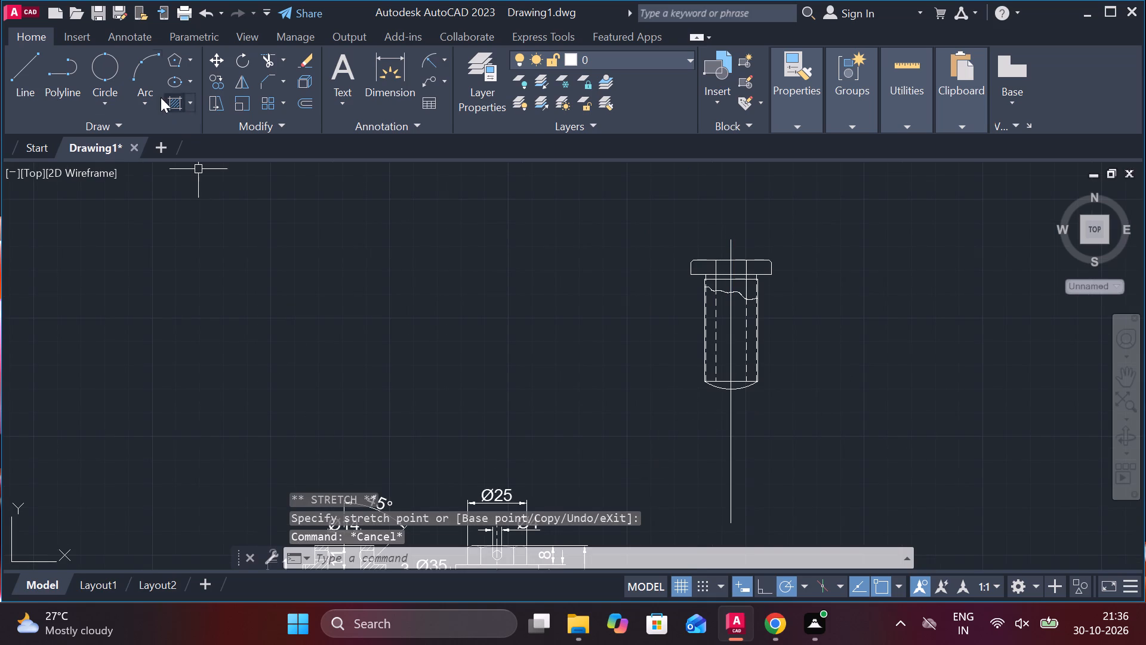
Draw a 13 diameter circle centred on the centre line below the shank's arced end.
click(115, 93)
click(137, 161)
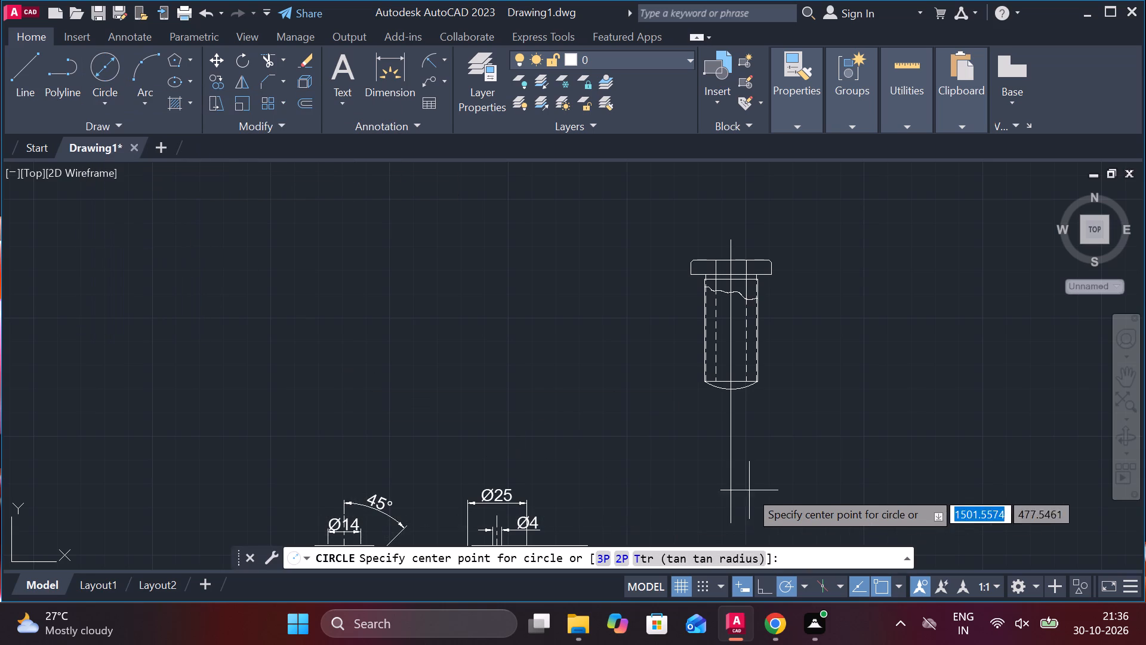
scroll(734, 451, up, 3)
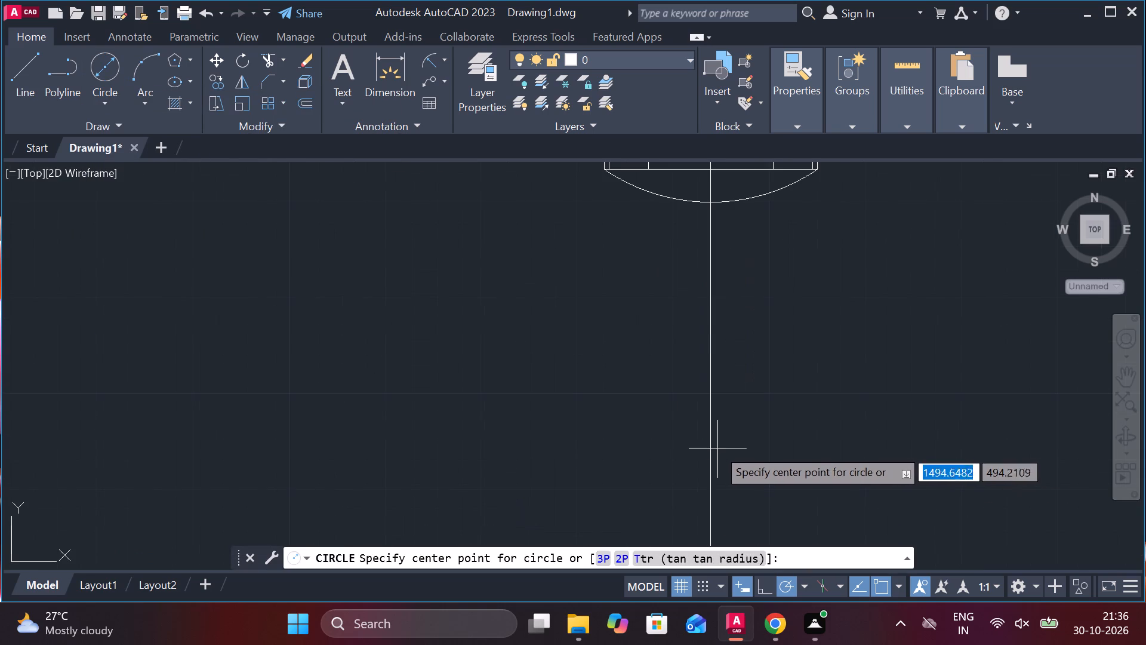
click(712, 426)
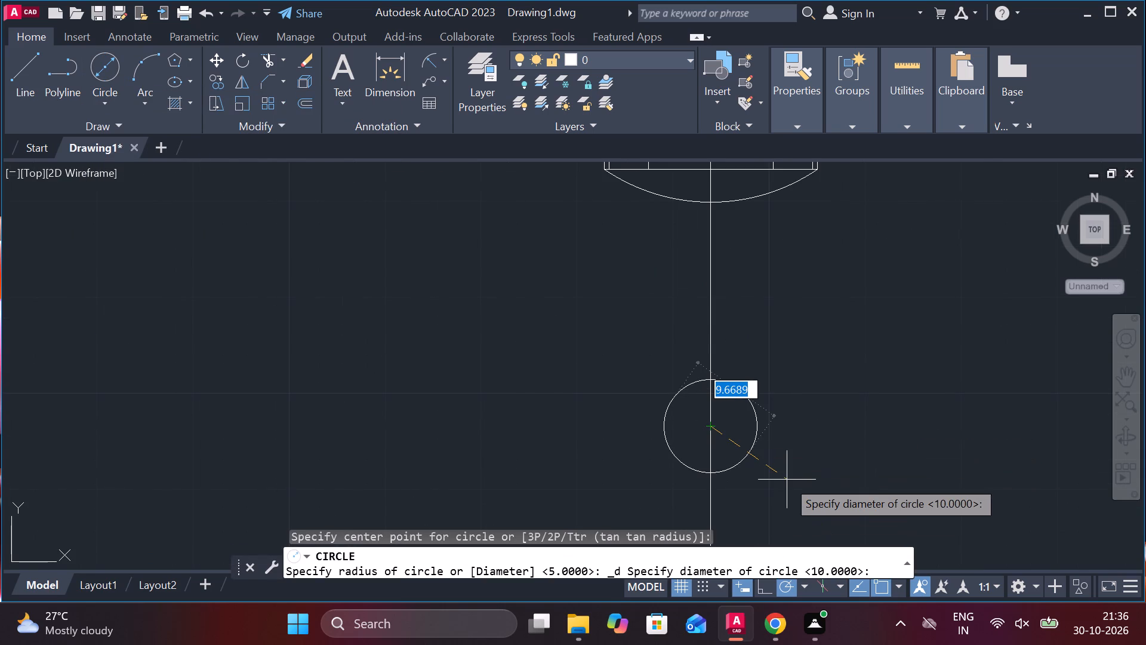
text(13)
key(Return)
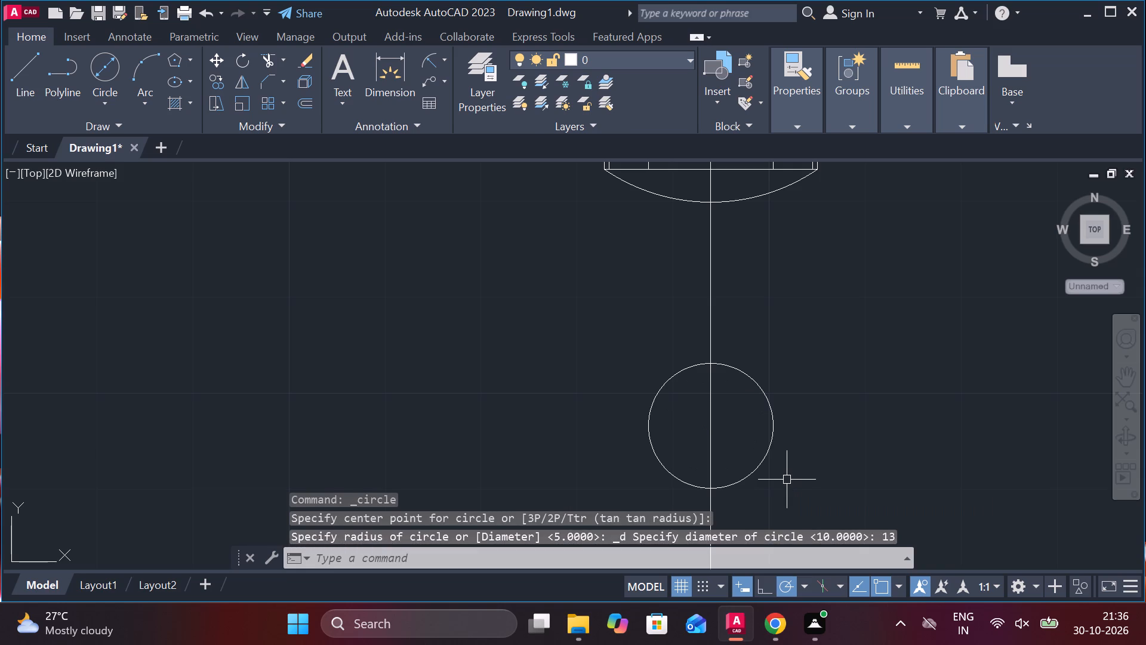
Draw a 34 diameter circle concentric with the 13 diameter circle.
scroll(777, 478, down, 2)
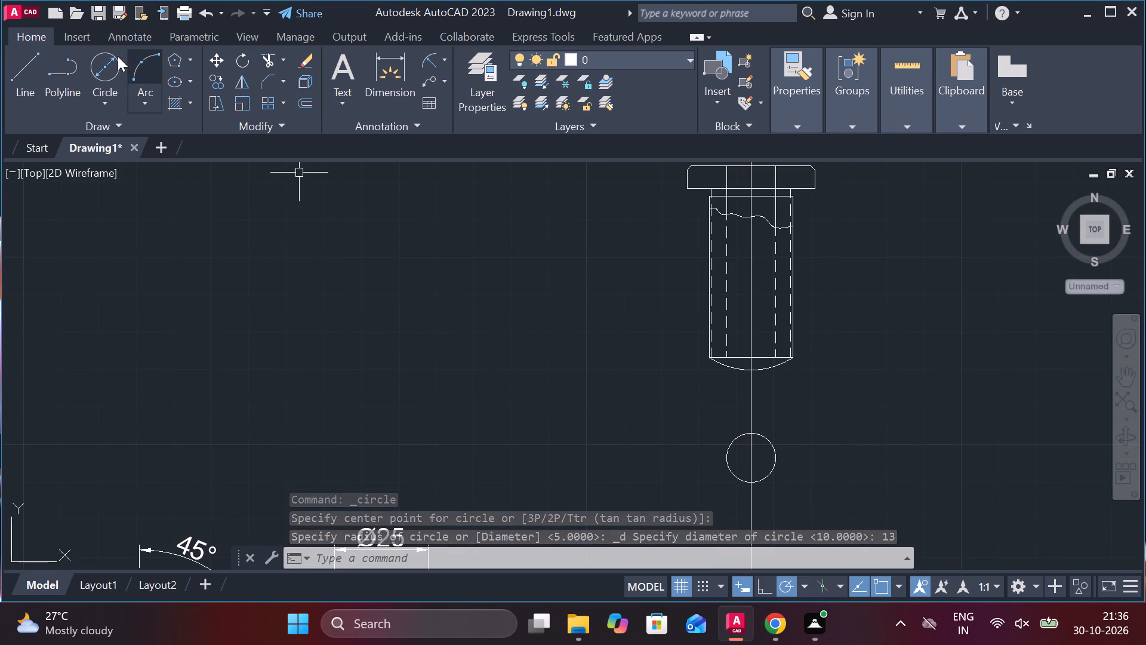
click(108, 61)
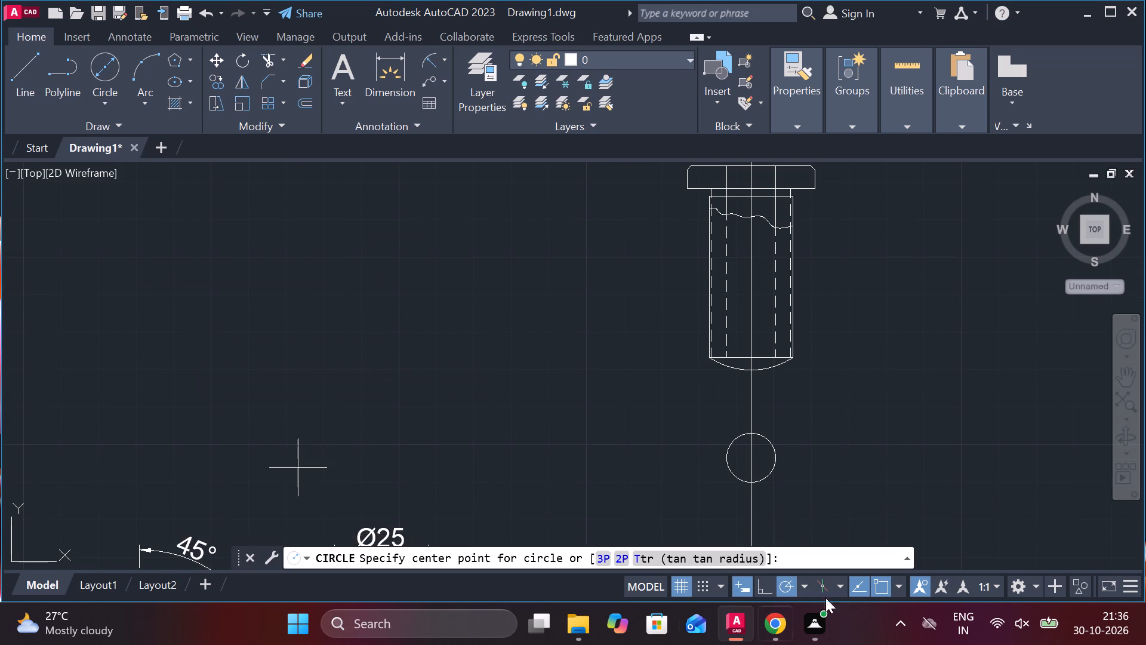
click(754, 459)
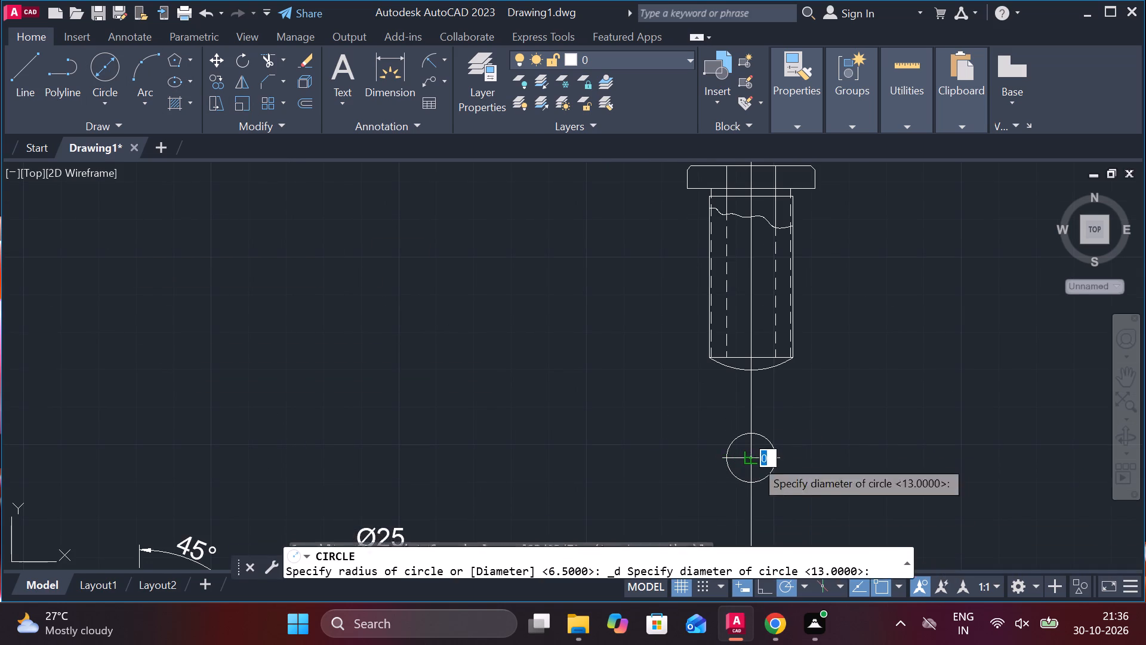
text(34)
key(Return)
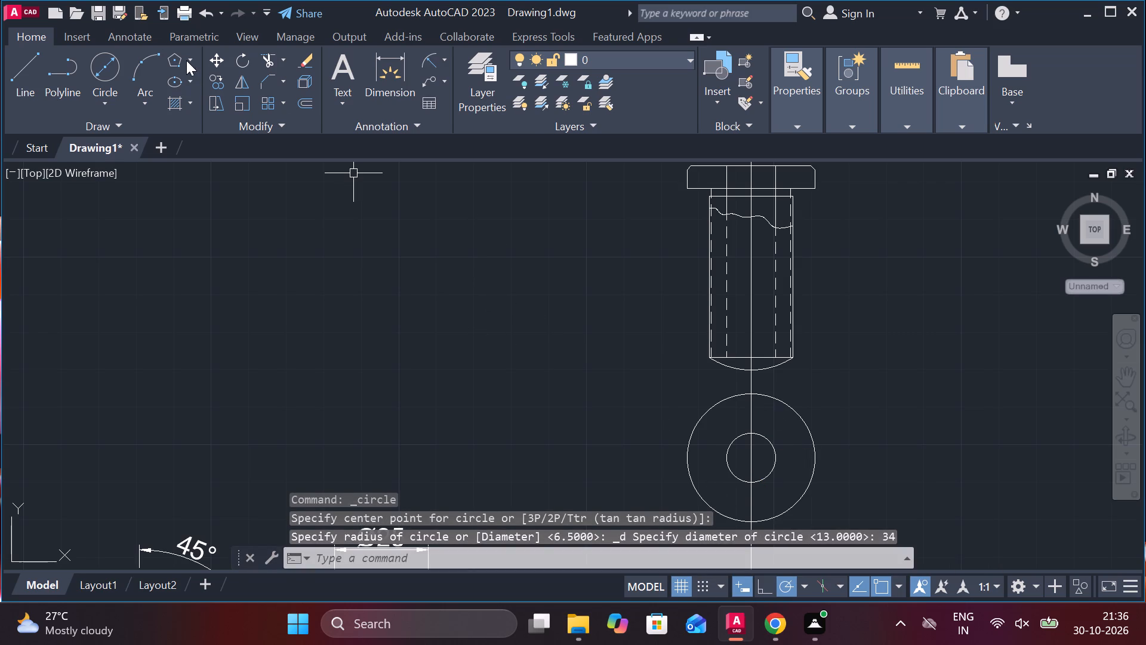
Draw a six-sided polygon centred on the concentric circles, circumscribed about the 34 diameter circle.
click(168, 57)
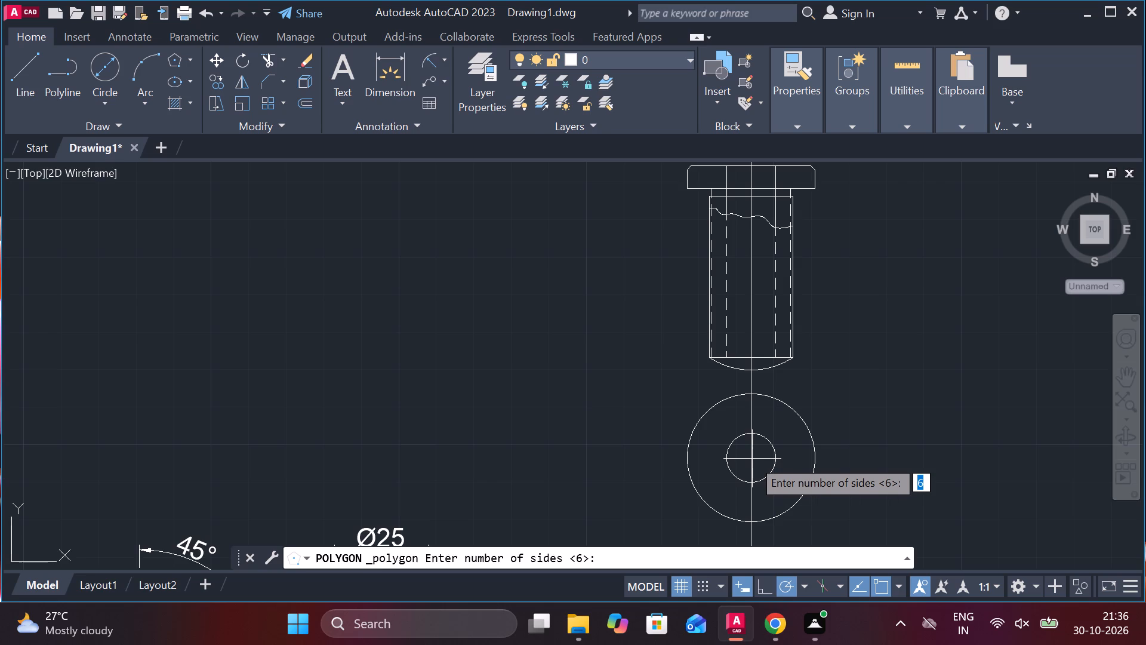
key(Return)
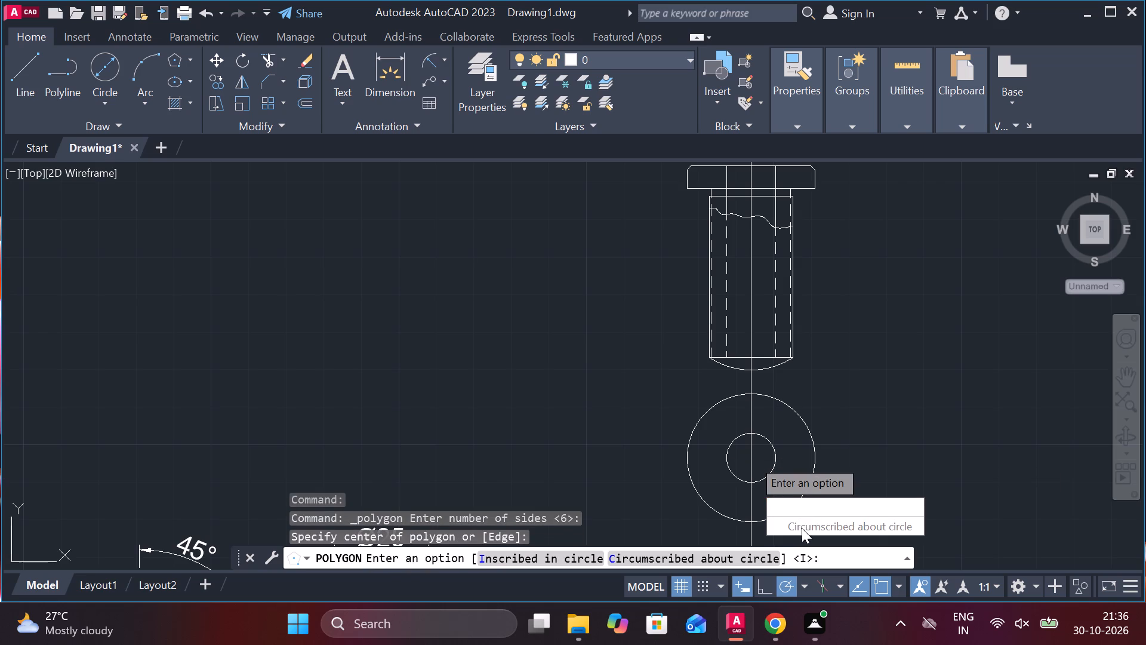
drag(803, 529, 752, 459)
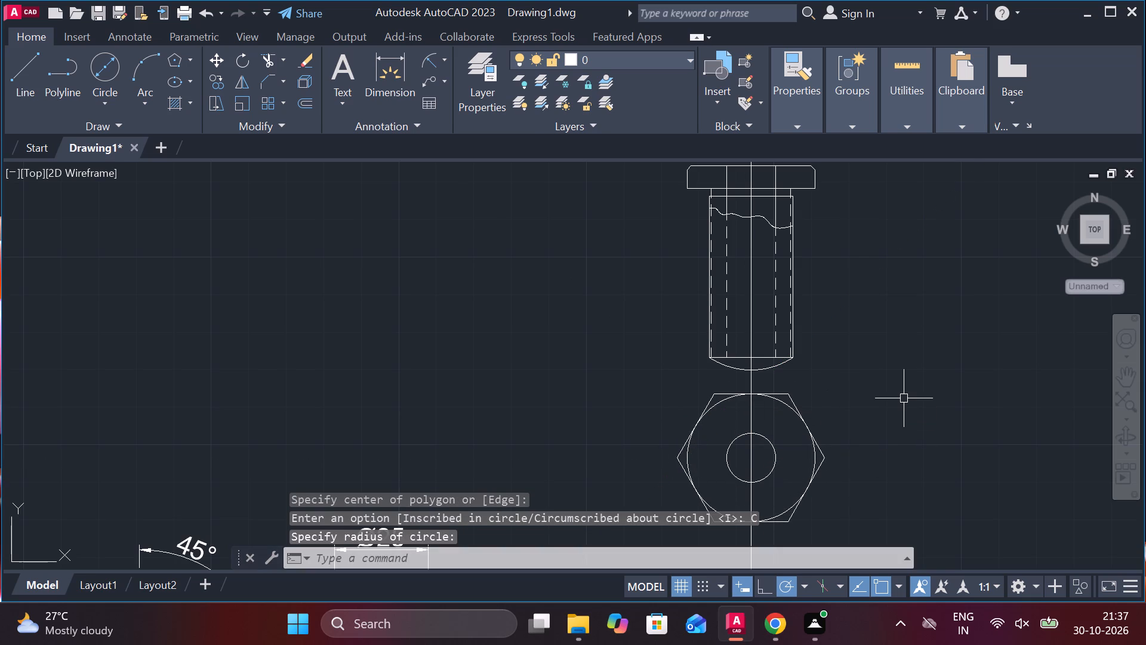
key(Escape)
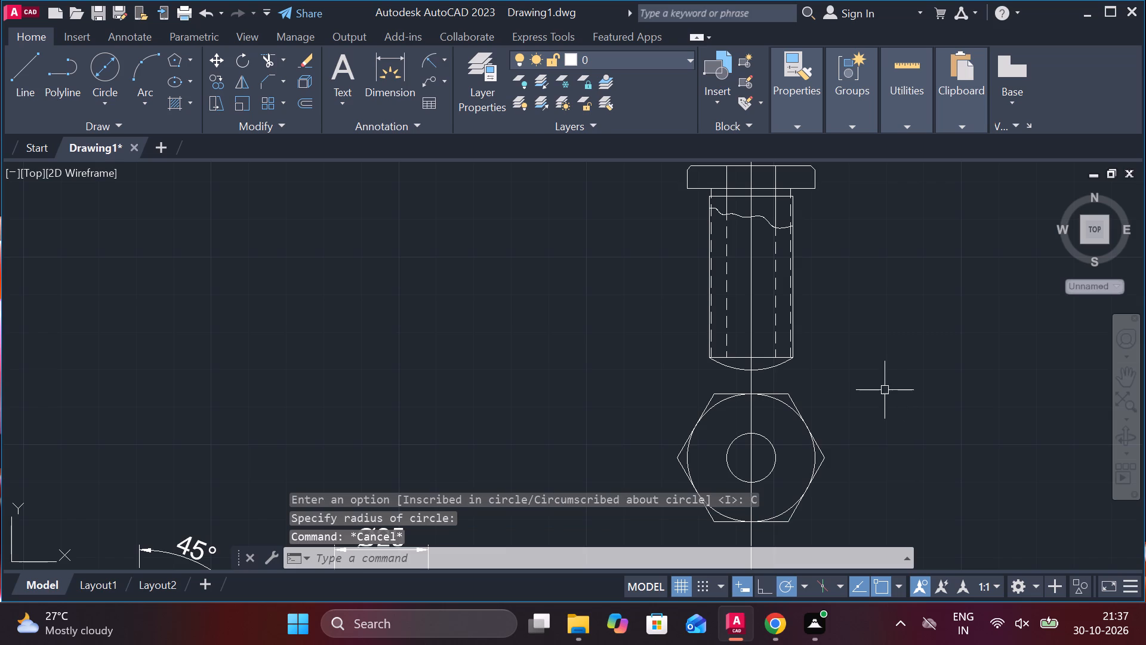
Shorten the lower end of the vertical centre line so it ends just below the hexagon.
scroll(844, 460, down, 2)
scroll(833, 493, up, 2)
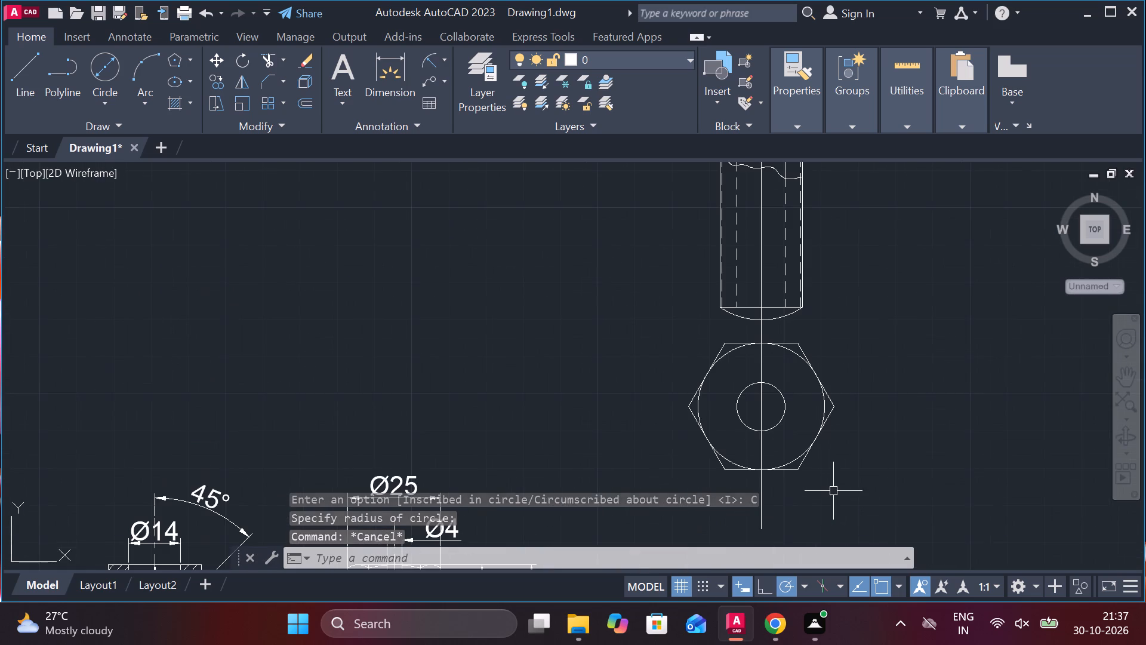
click(762, 507)
click(760, 532)
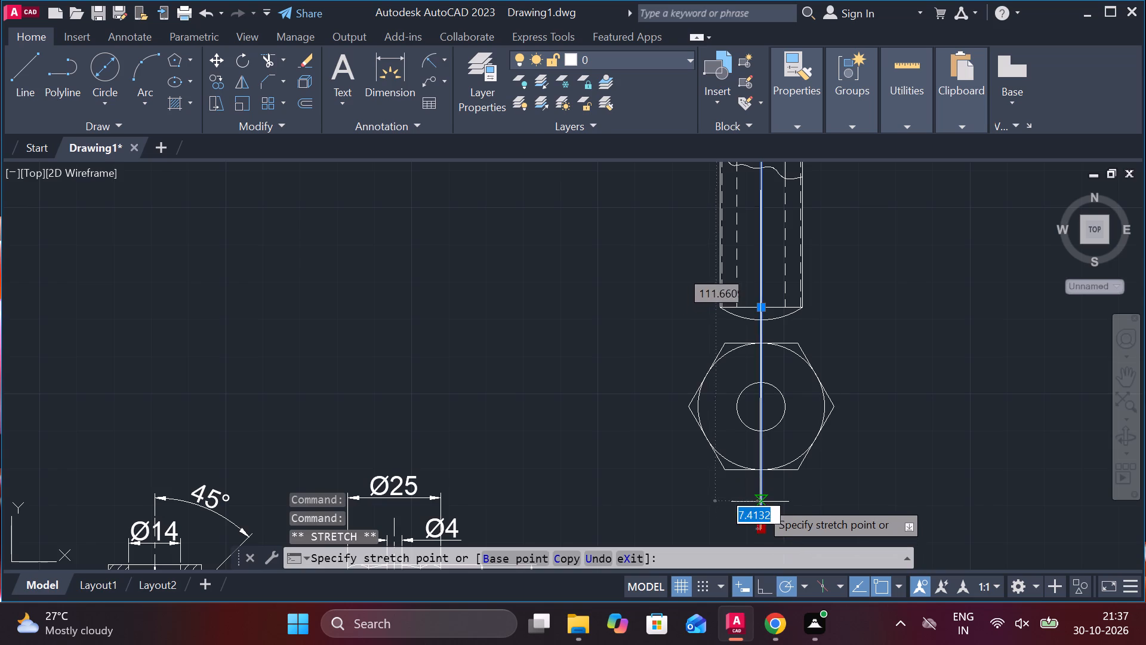
click(760, 494)
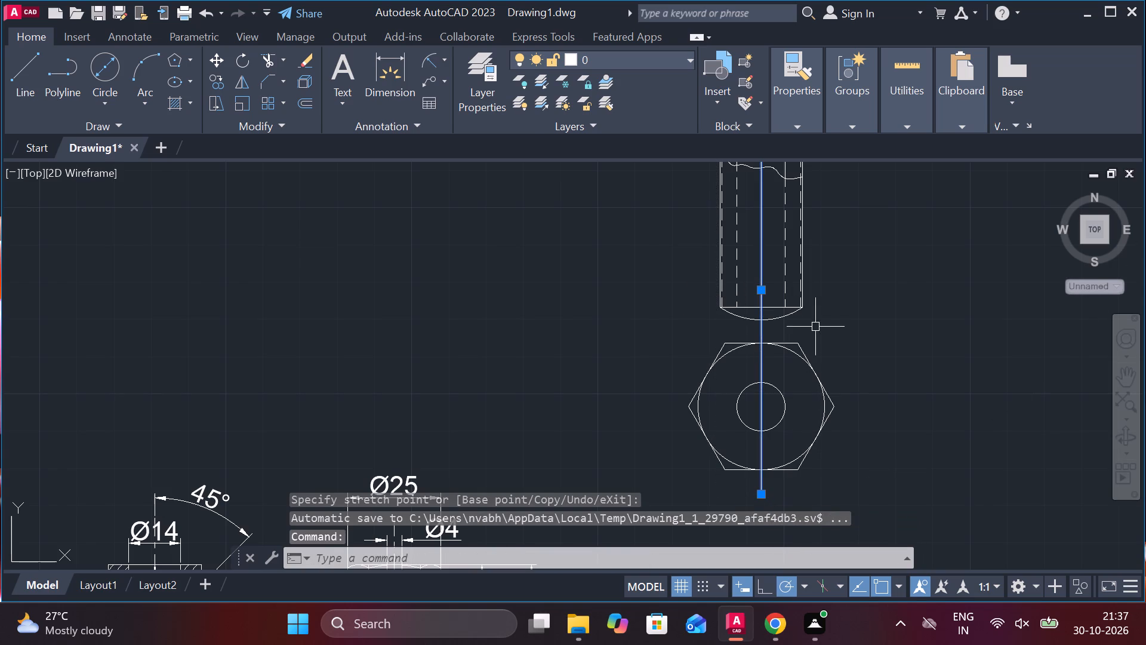
scroll(817, 318, down, 1)
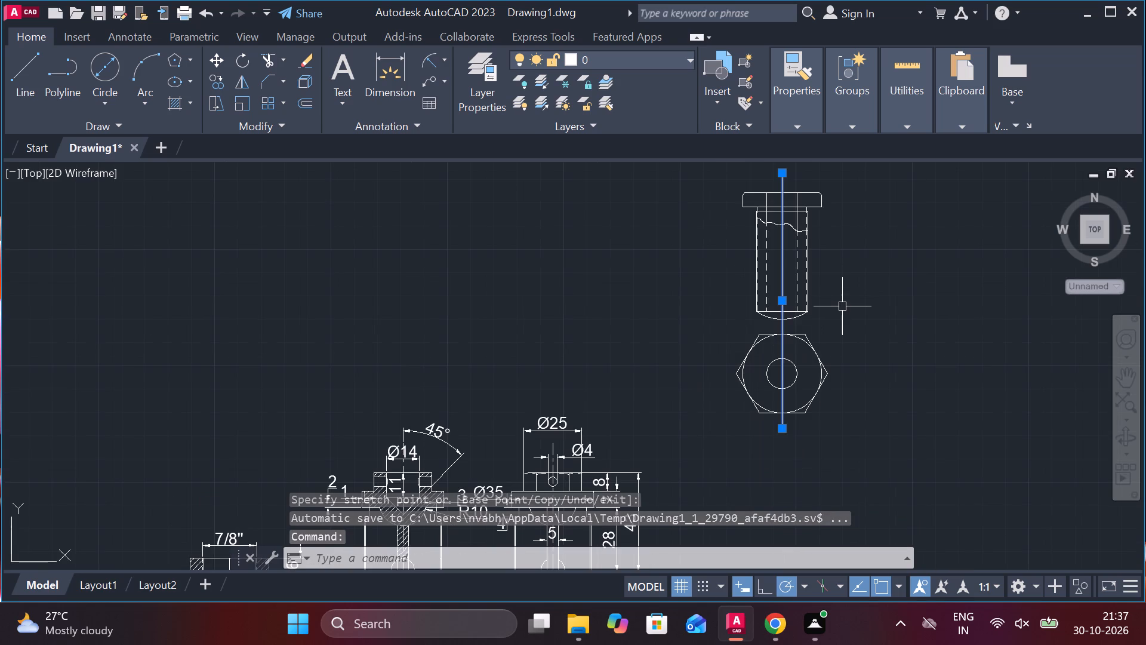
key(Escape)
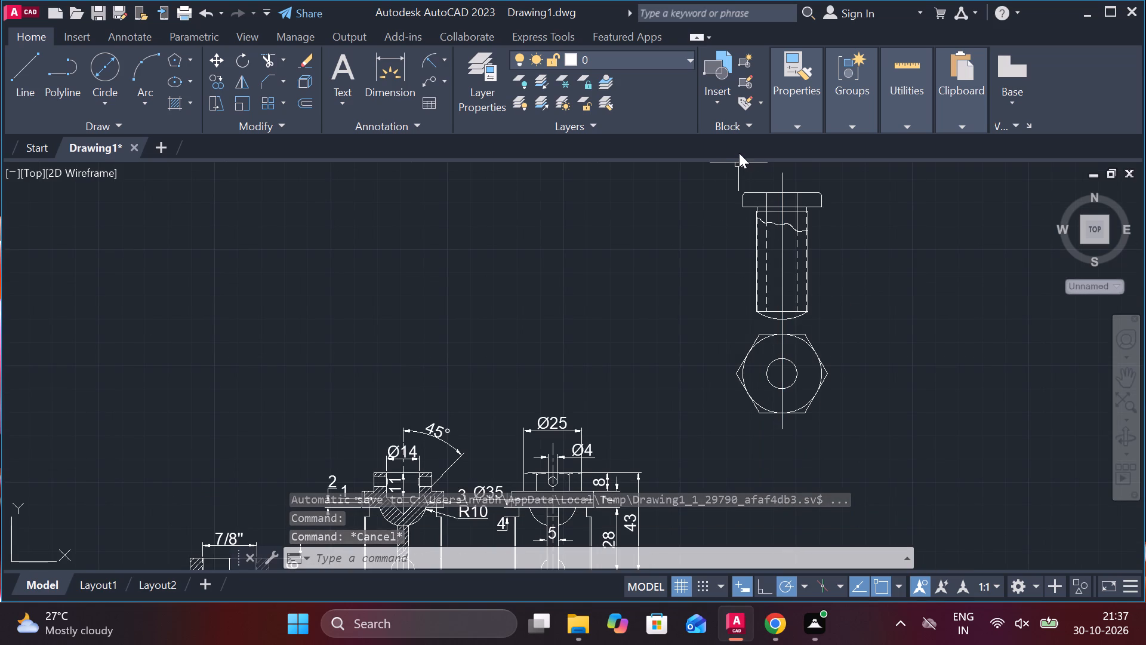
Copy the headed-shank part's front view and hexagon view to the free space below the undimensioned nut copy.
scroll(739, 153, down, 3)
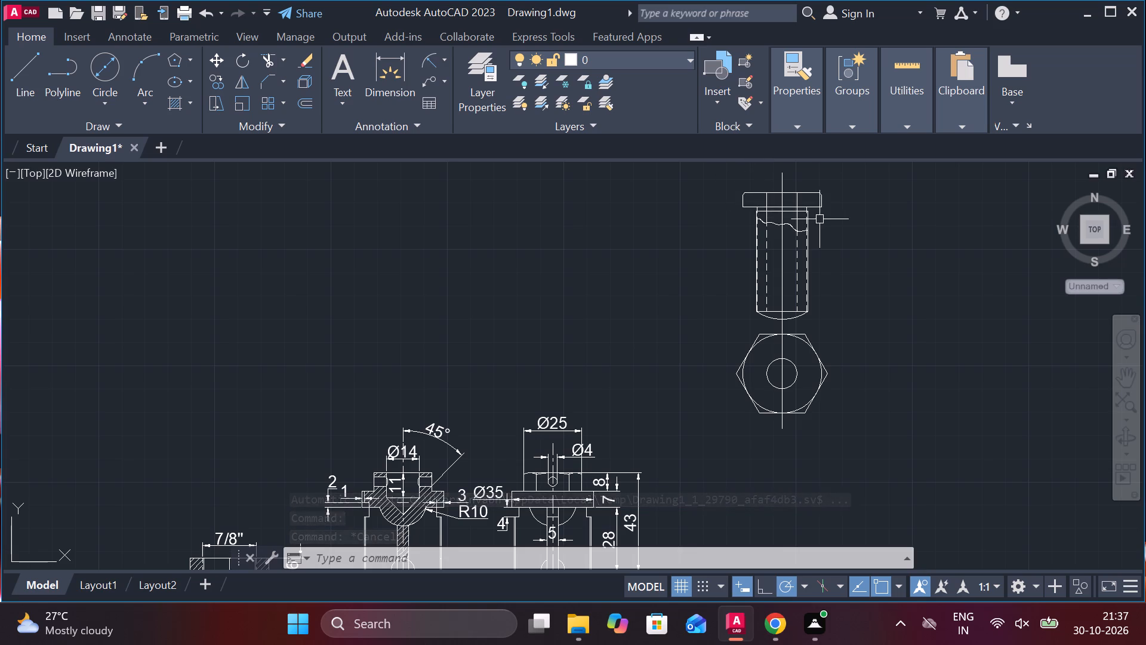
scroll(820, 219, down, 2)
click(775, 188)
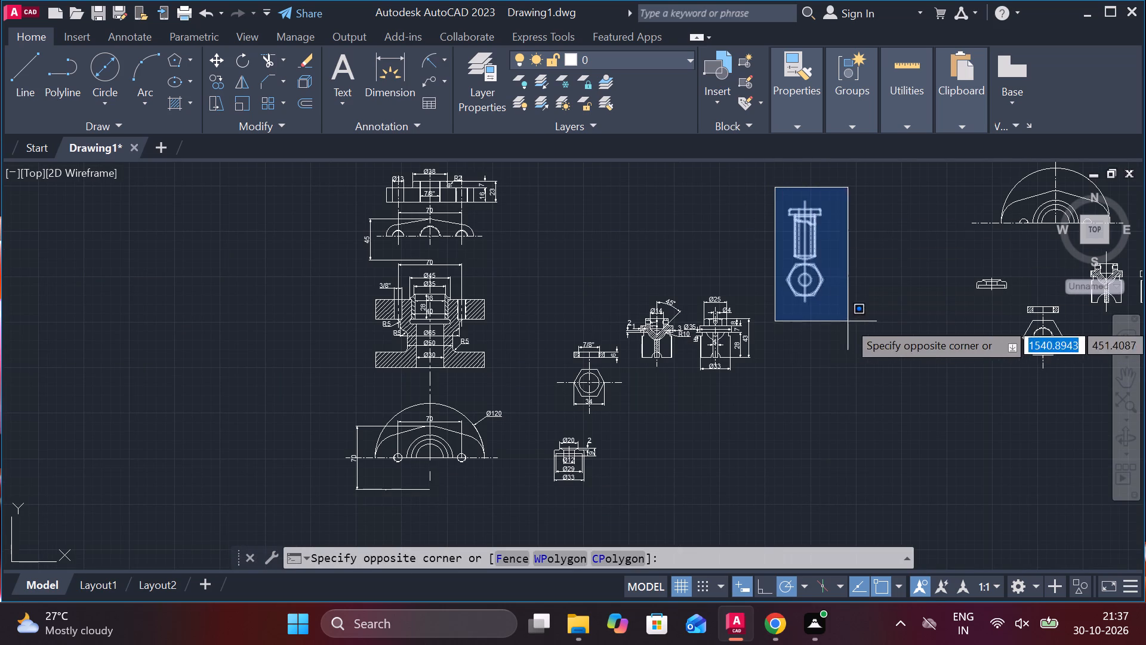
click(848, 321)
text(co)
key(Return)
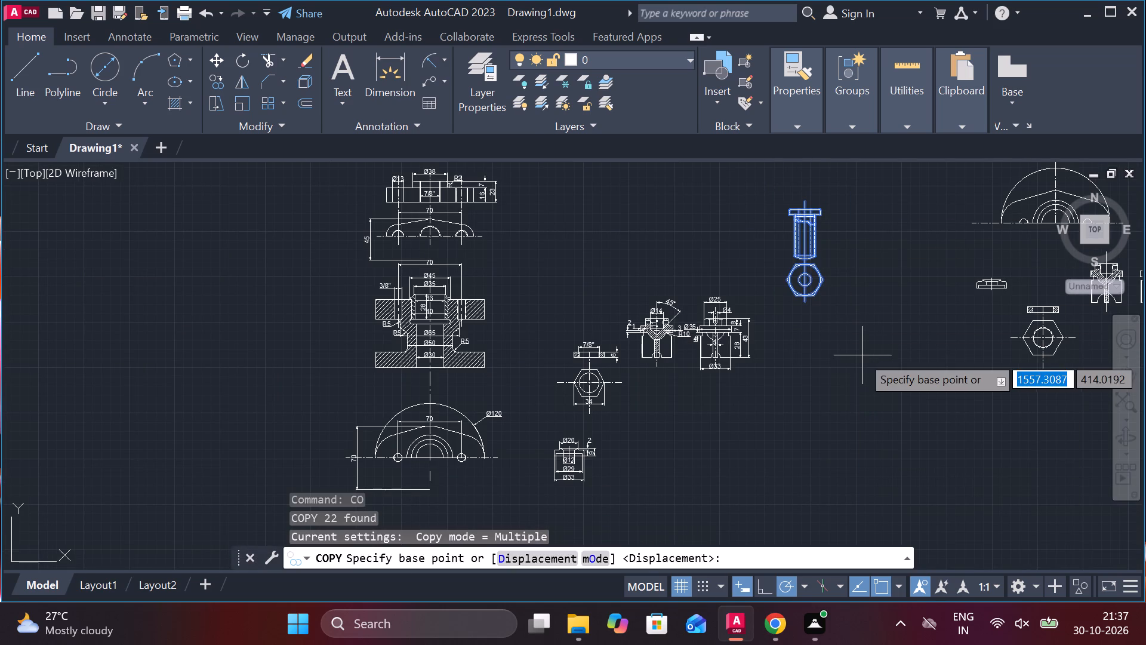
click(804, 236)
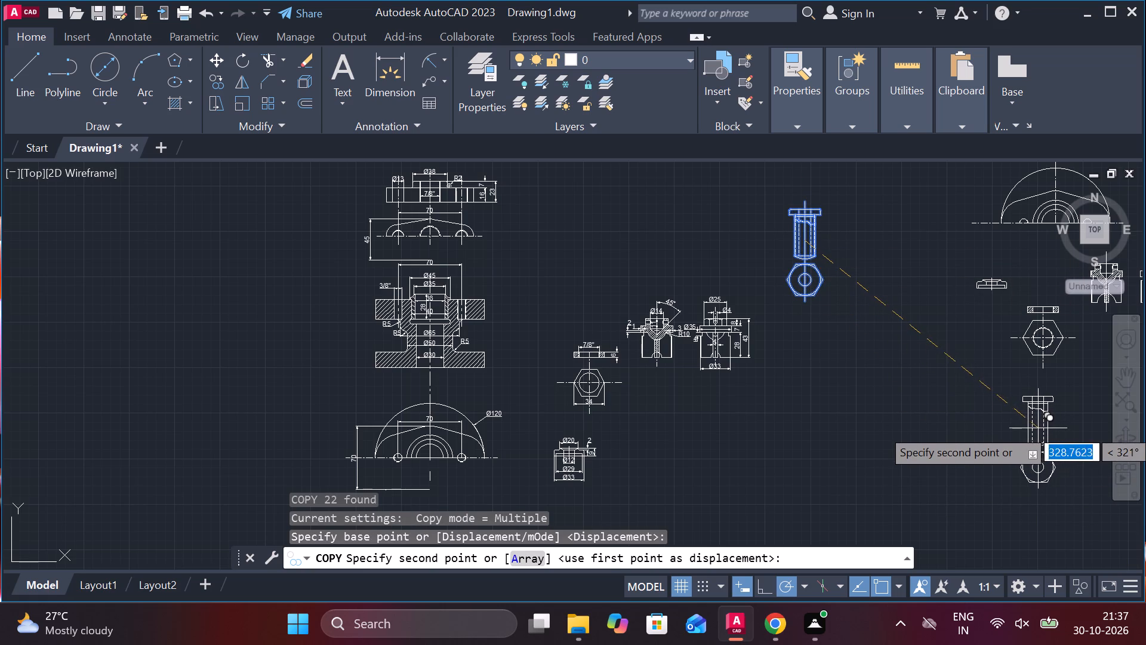
click(1038, 428)
key(Escape)
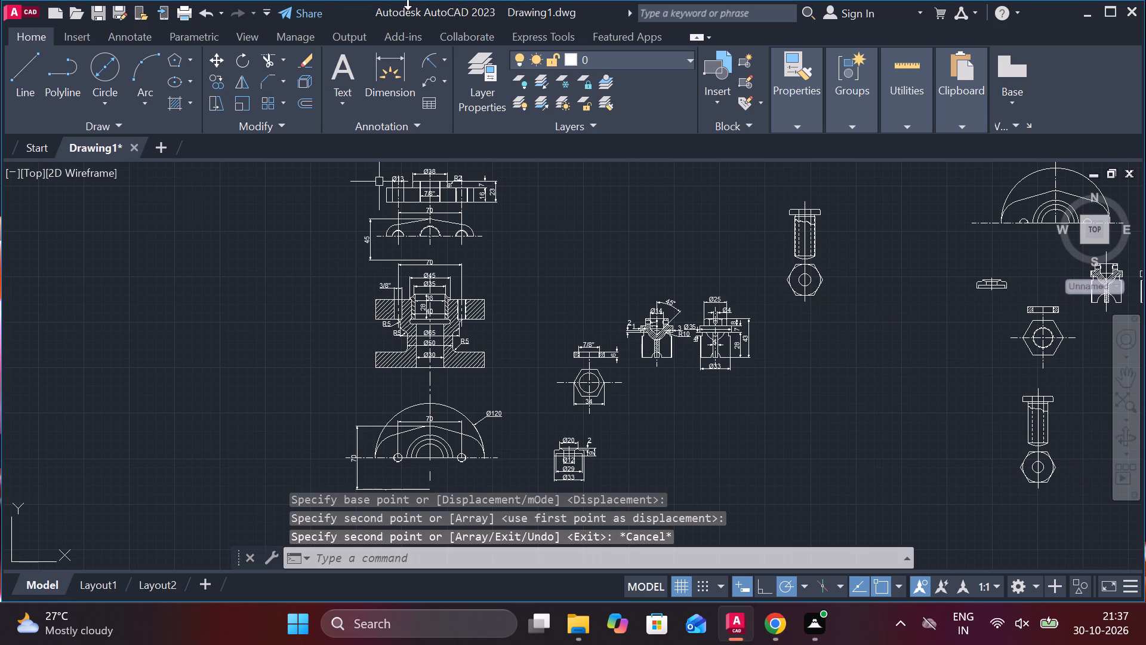
Check the original hexagon's corner-to-corner width with a linear dimension, without placing it.
click(443, 56)
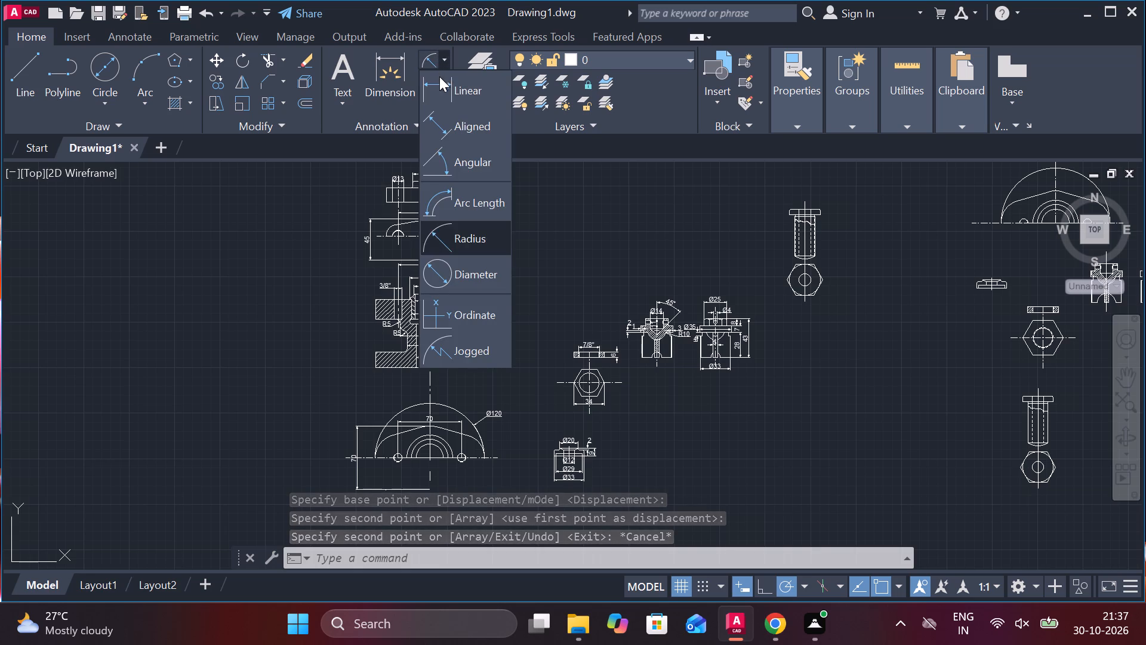
click(439, 81)
scroll(827, 278, up, 2)
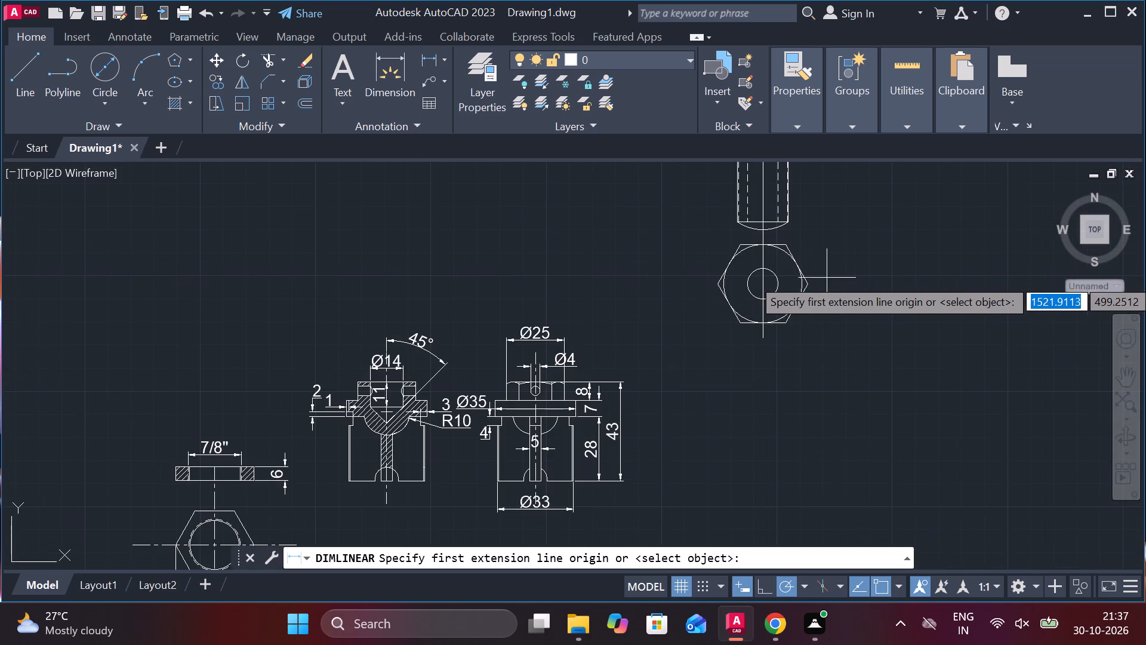
scroll(717, 286, up, 1)
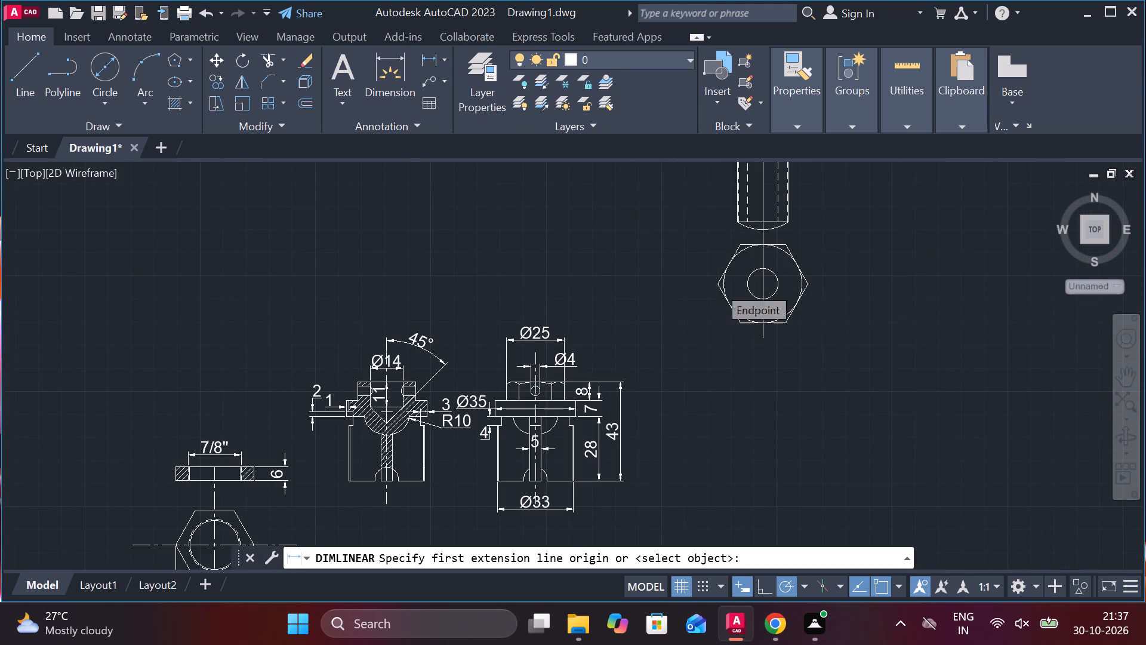
scroll(717, 286, up, 2)
click(704, 282)
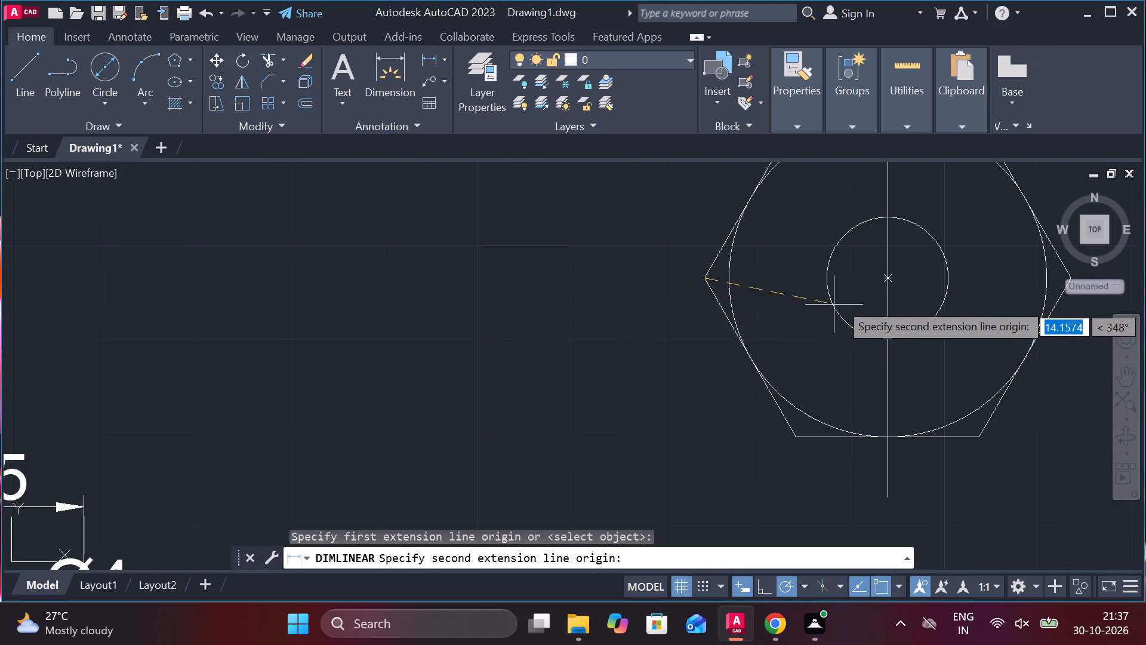
scroll(842, 300, down, 3)
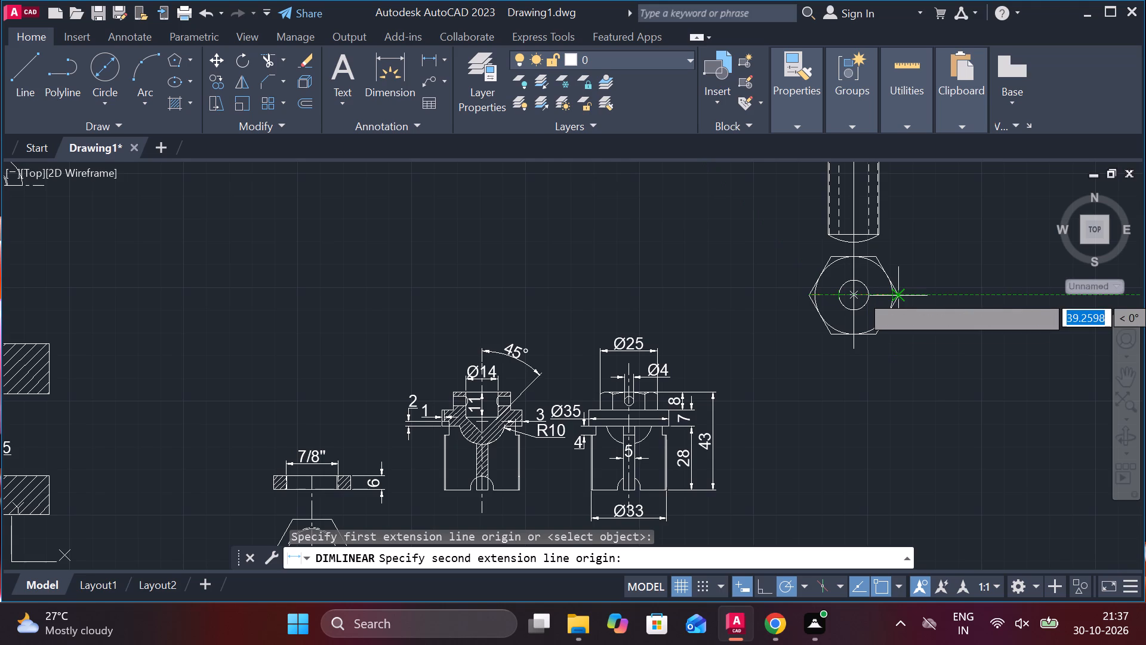
scroll(901, 294, up, 3)
click(871, 295)
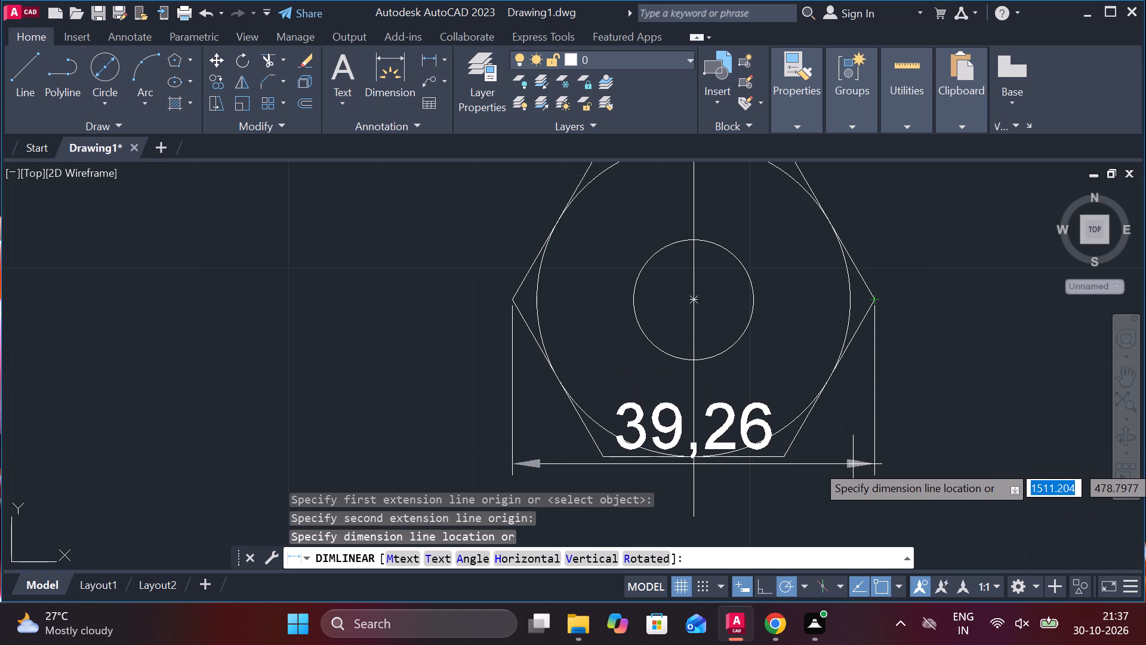
scroll(854, 464, down, 2)
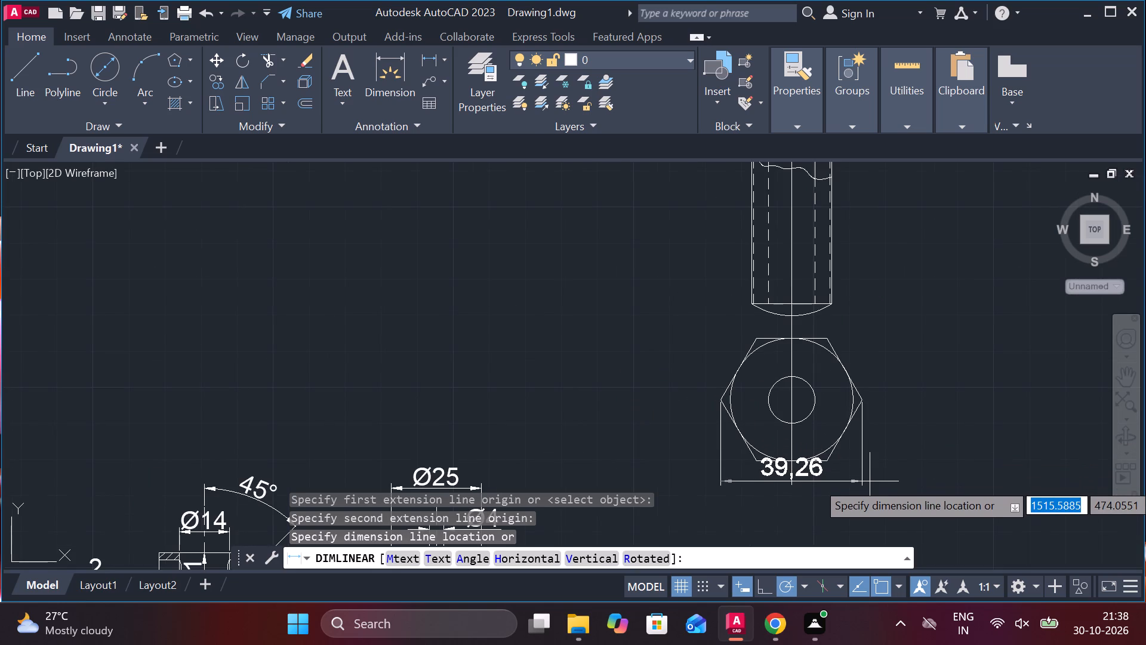
key(Escape)
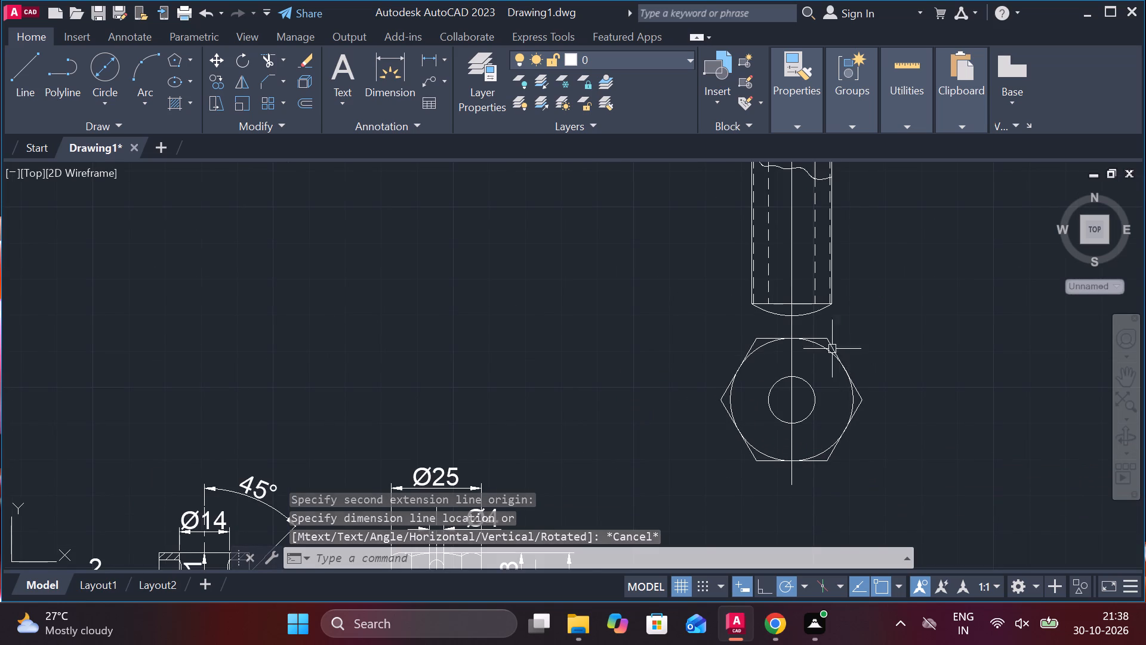
Check the outer circle's width between its side quadrants with a linear dimension, without placing it.
scroll(825, 345, up, 2)
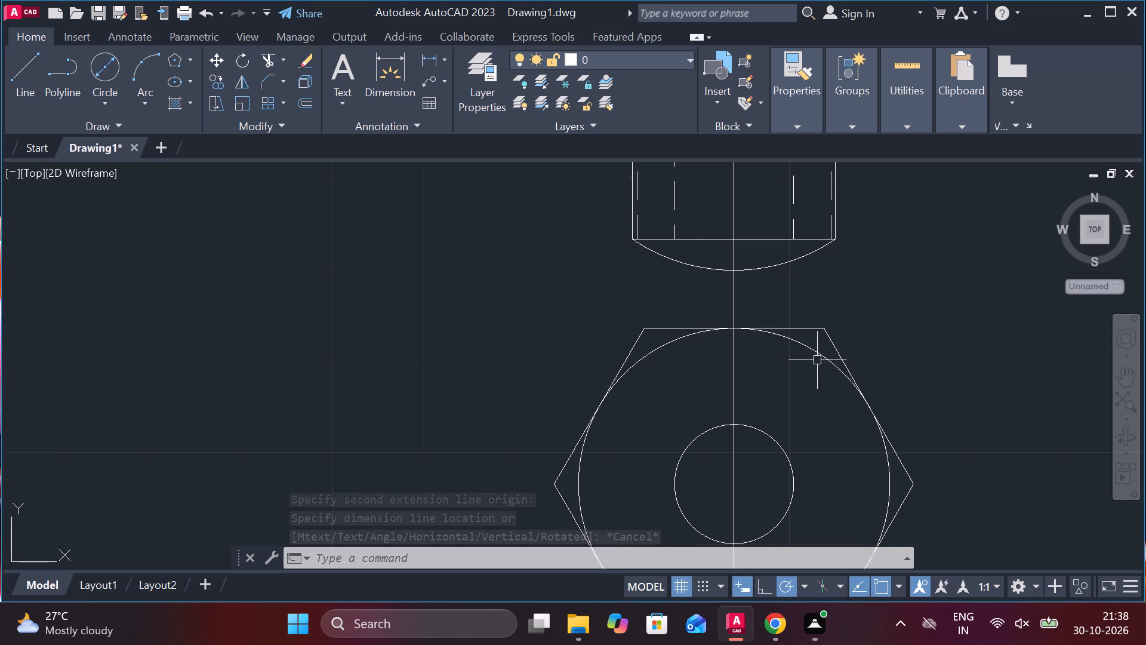
click(821, 355)
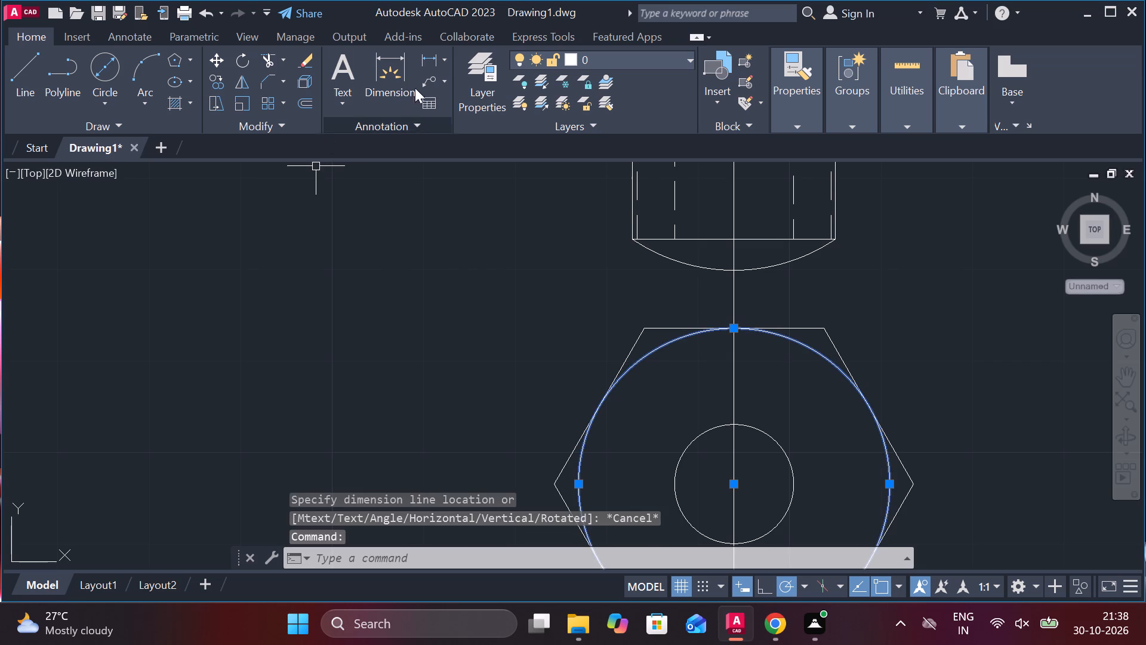
click(429, 57)
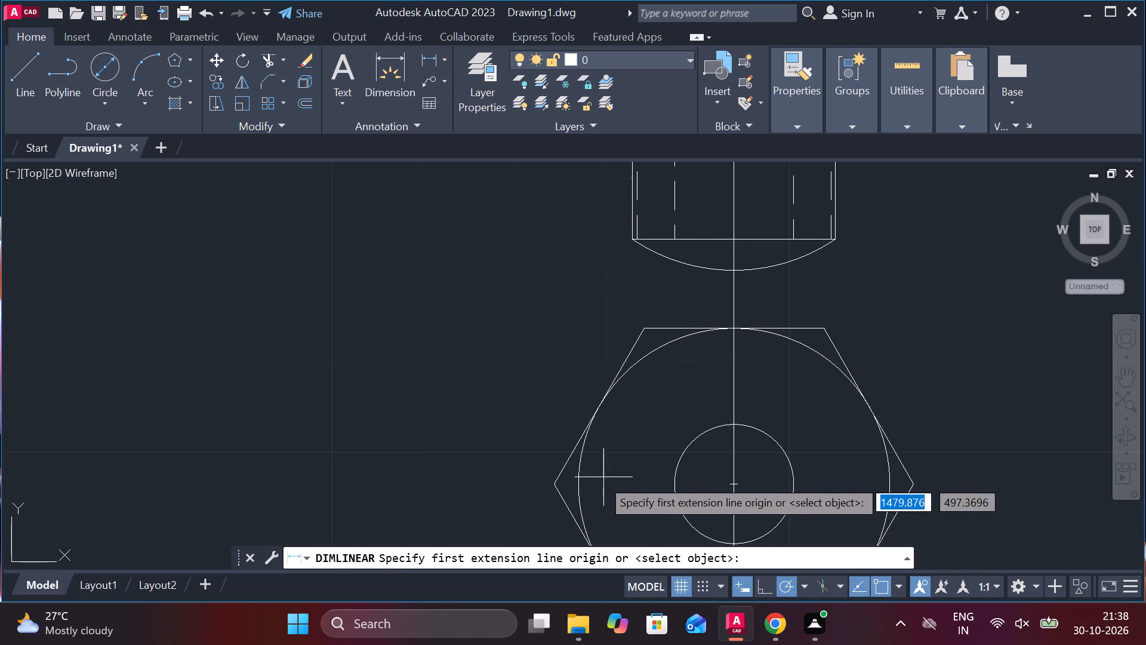
click(577, 483)
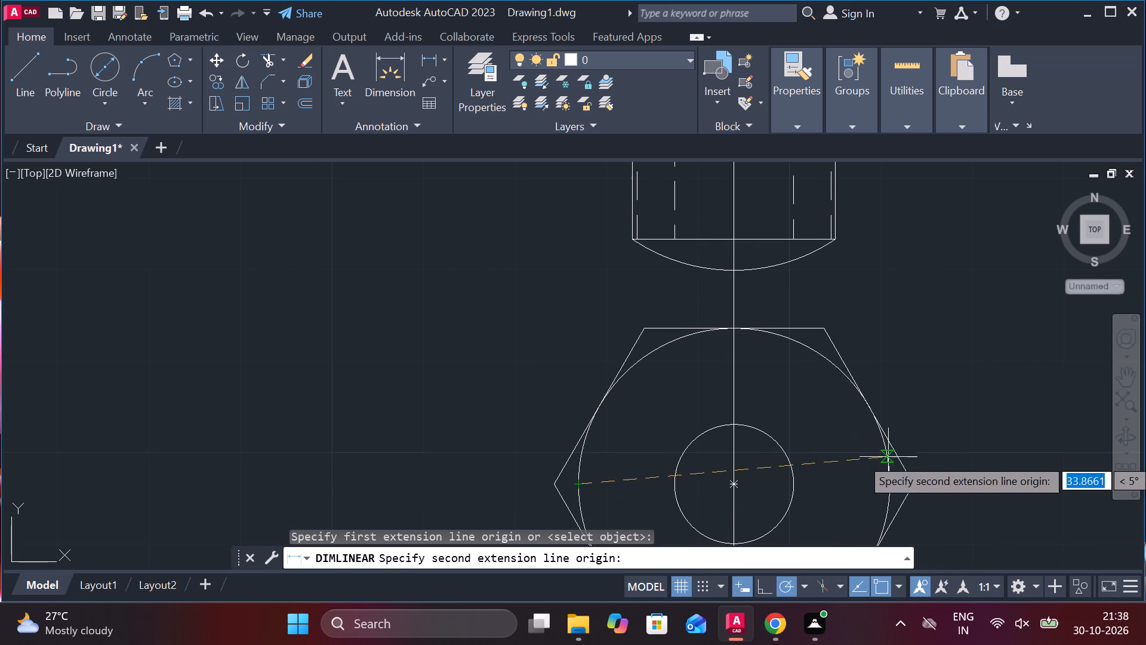
click(886, 487)
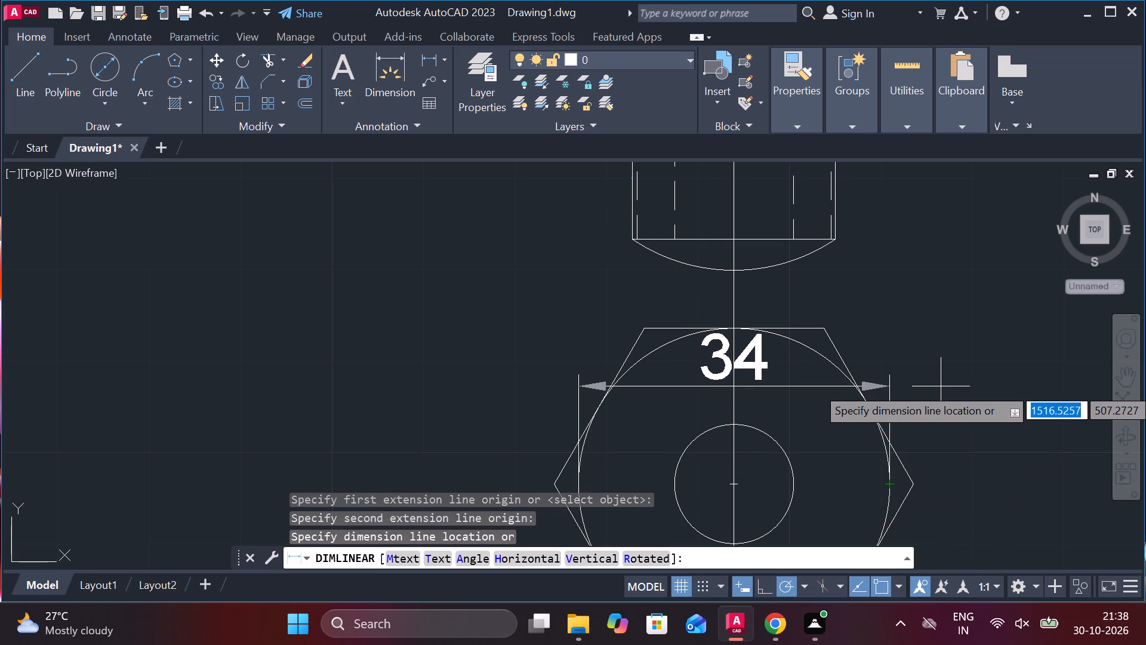
key(Escape)
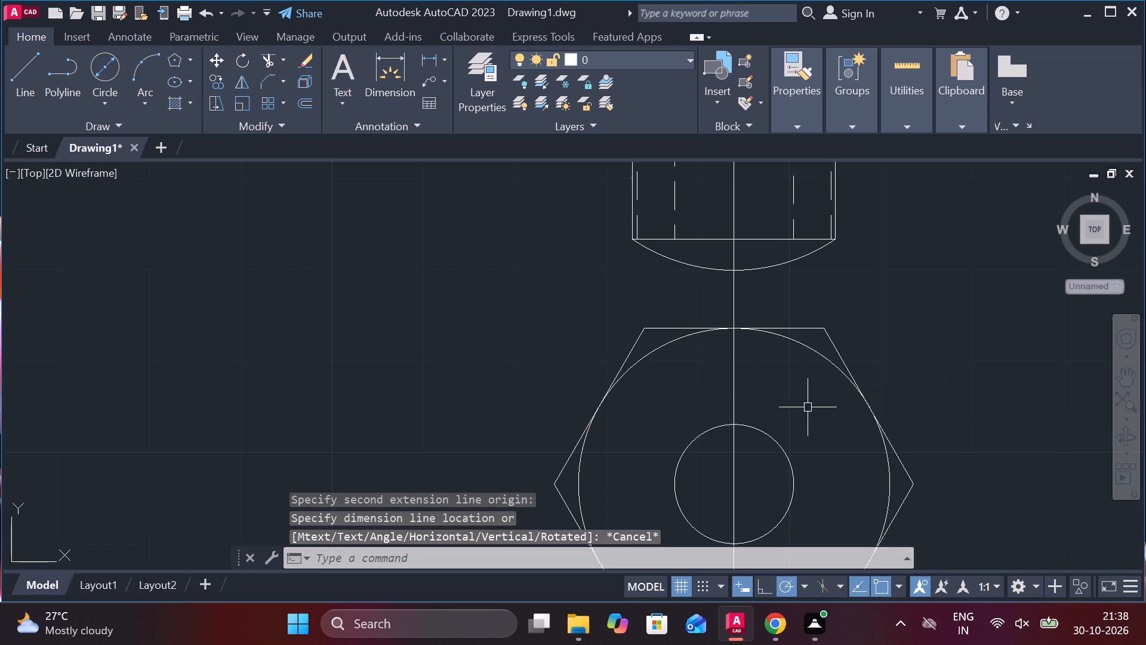
Delete the hexagon around the outer circle in the original circular view.
click(830, 342)
key(Delete)
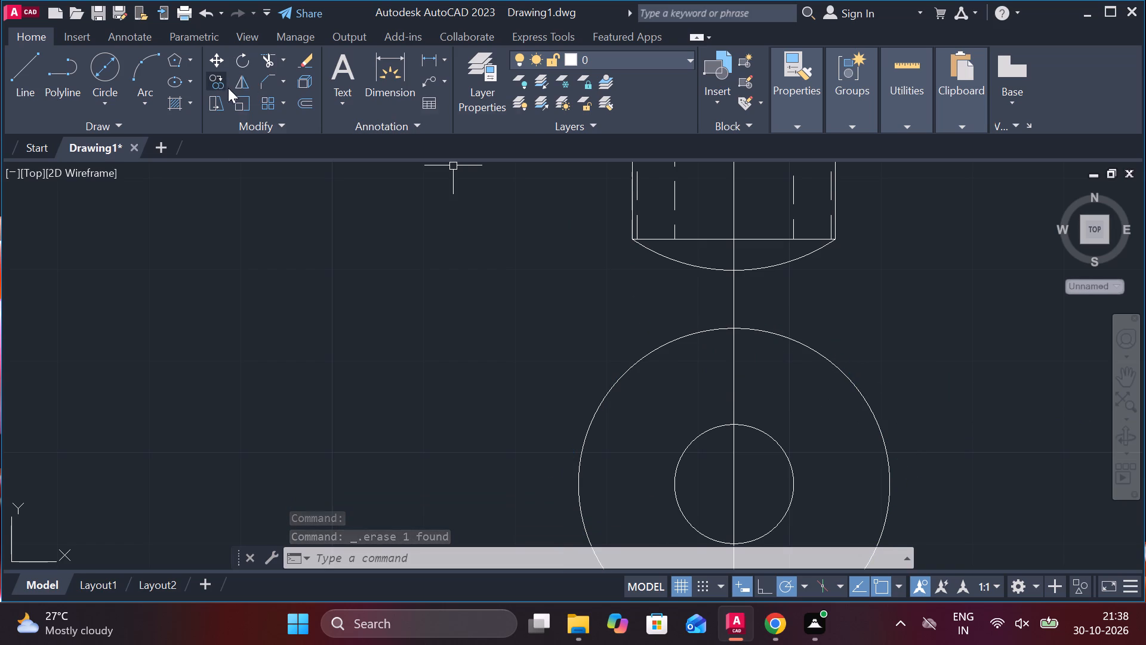
Draw a six-sided polygon inscribed in the outer circle of the headed-shank part's original circular view, with corners on the side quadrants.
click(177, 59)
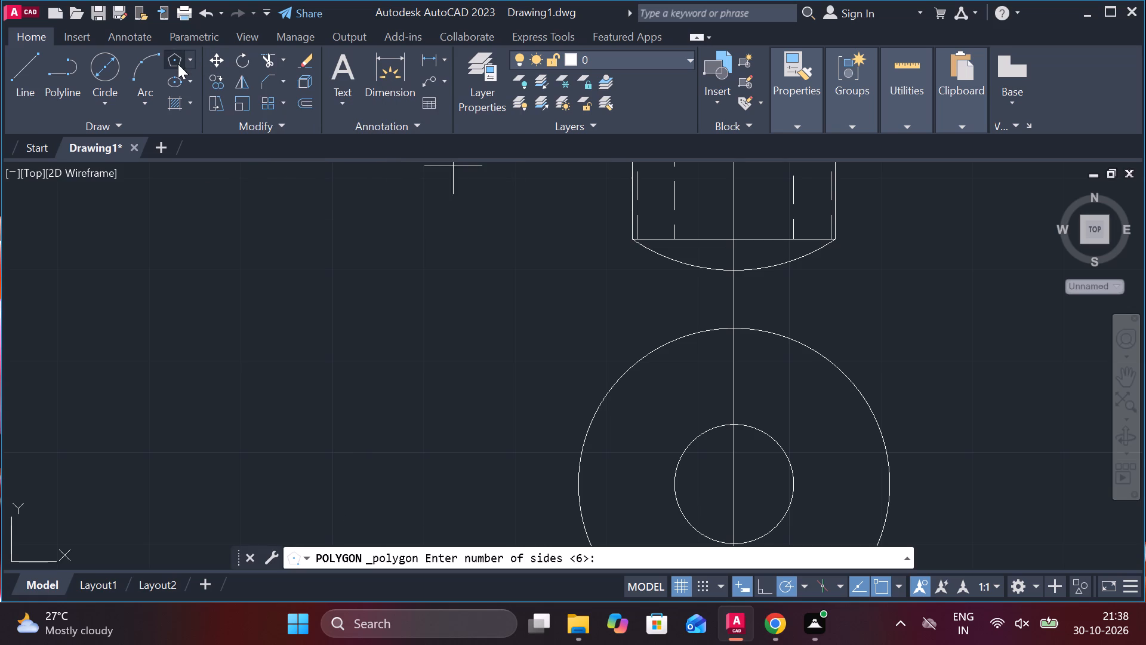
scroll(680, 455, up, 2)
scroll(680, 457, down, 2)
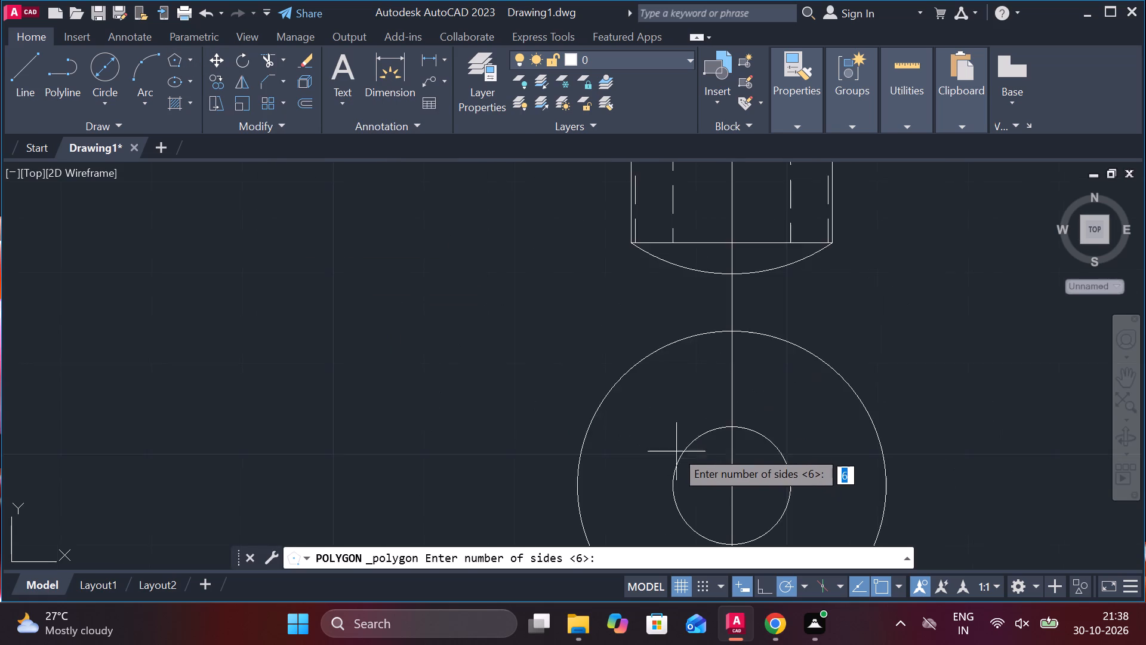
scroll(663, 421, down, 3)
key(Return)
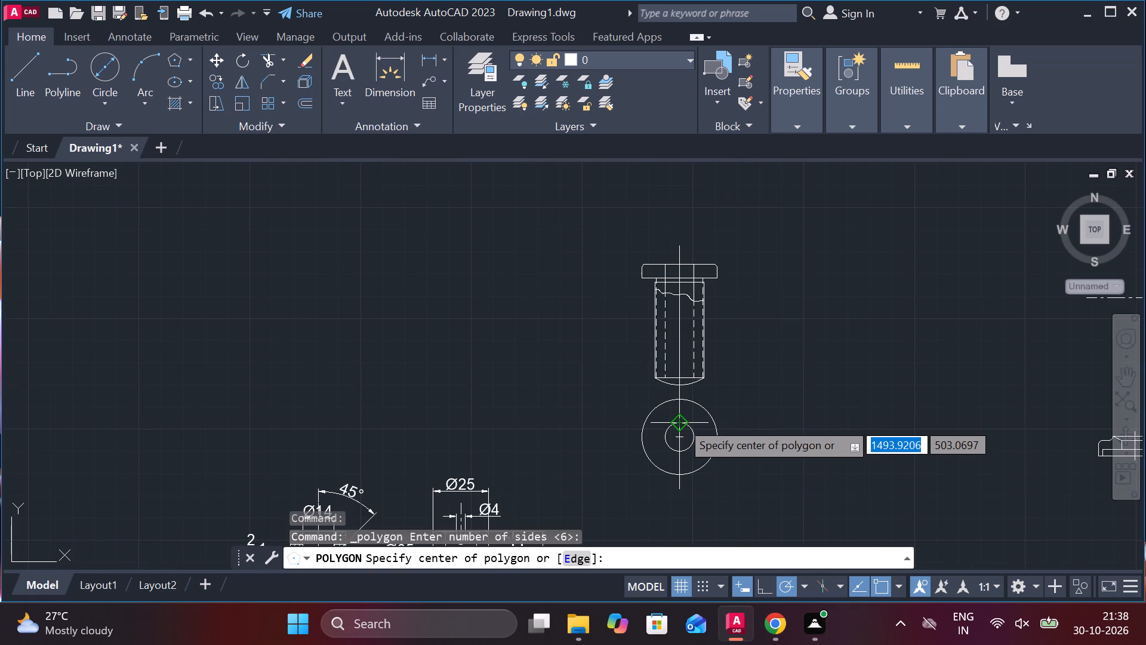
scroll(677, 434, up, 3)
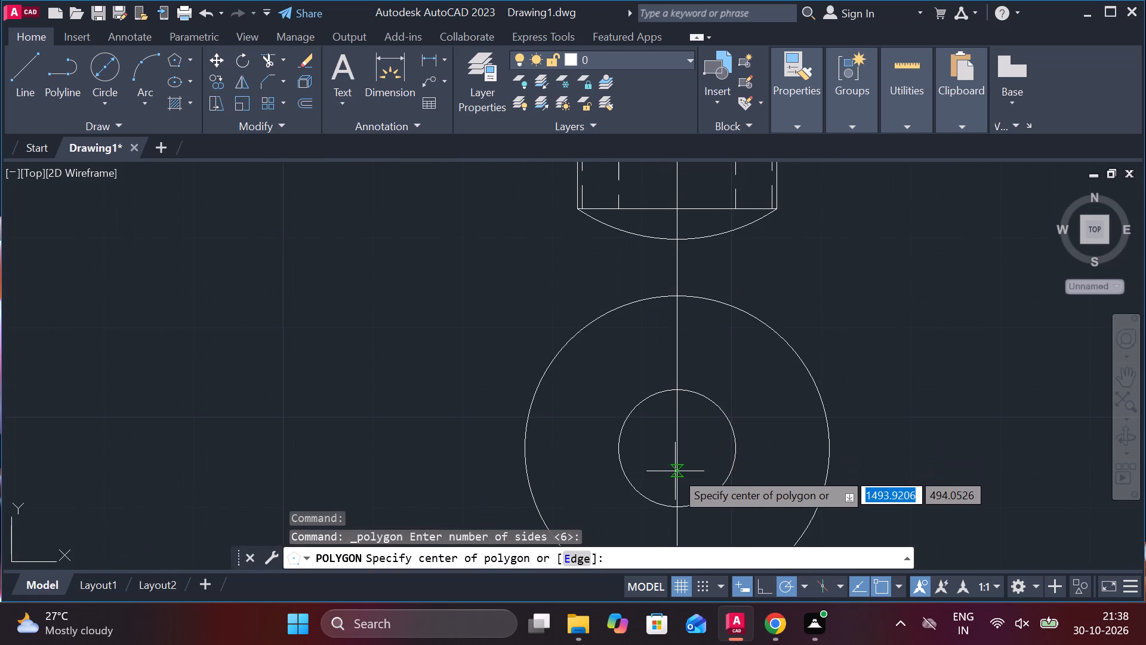
click(680, 446)
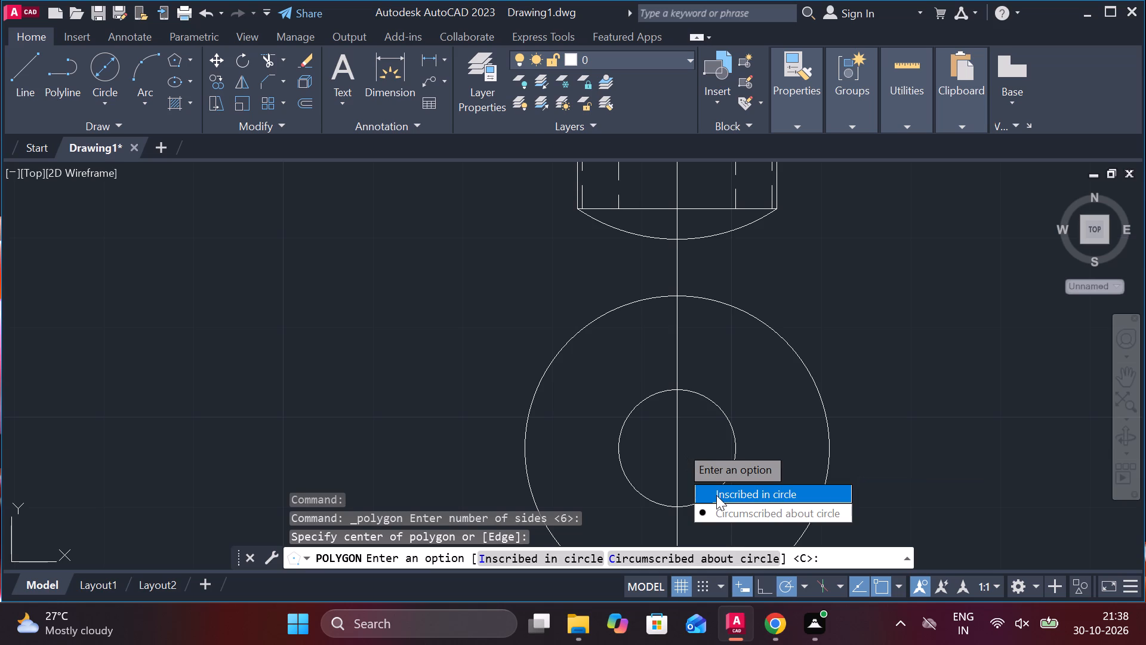
drag(716, 495, 680, 446)
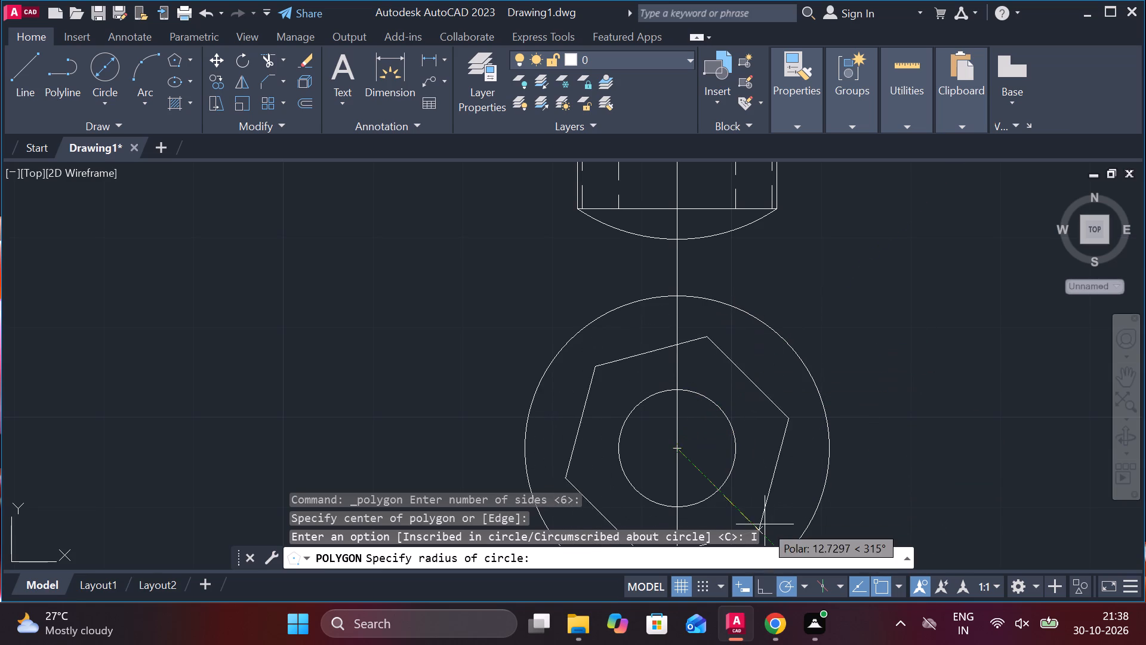
scroll(753, 432, up, 1)
scroll(753, 432, down, 1)
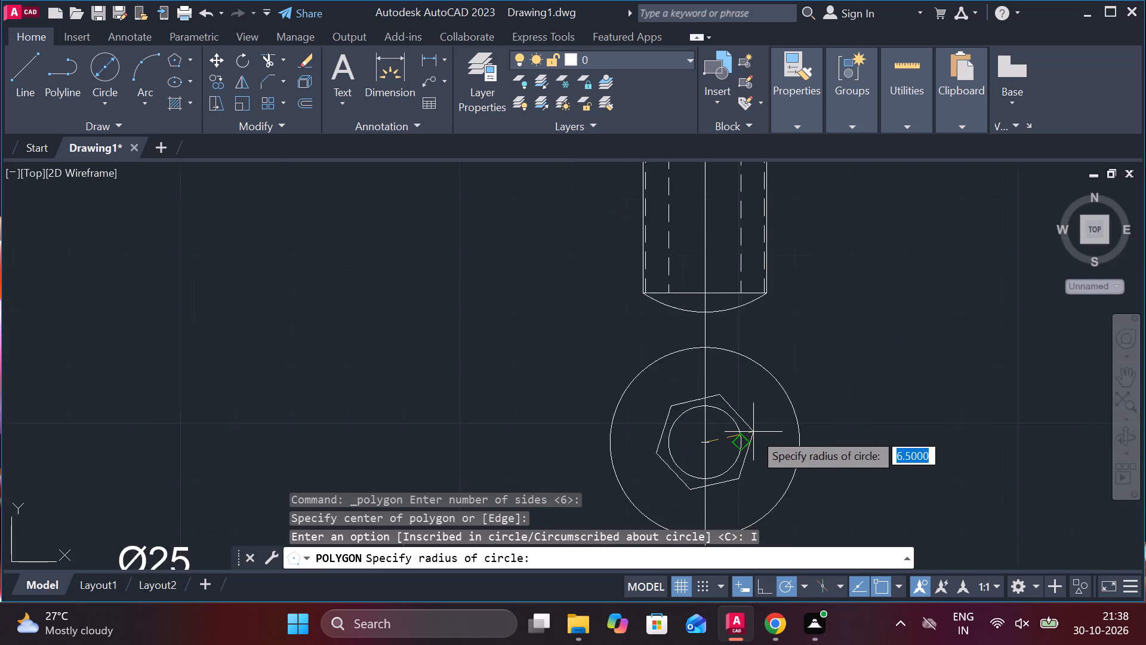
scroll(753, 432, down, 2)
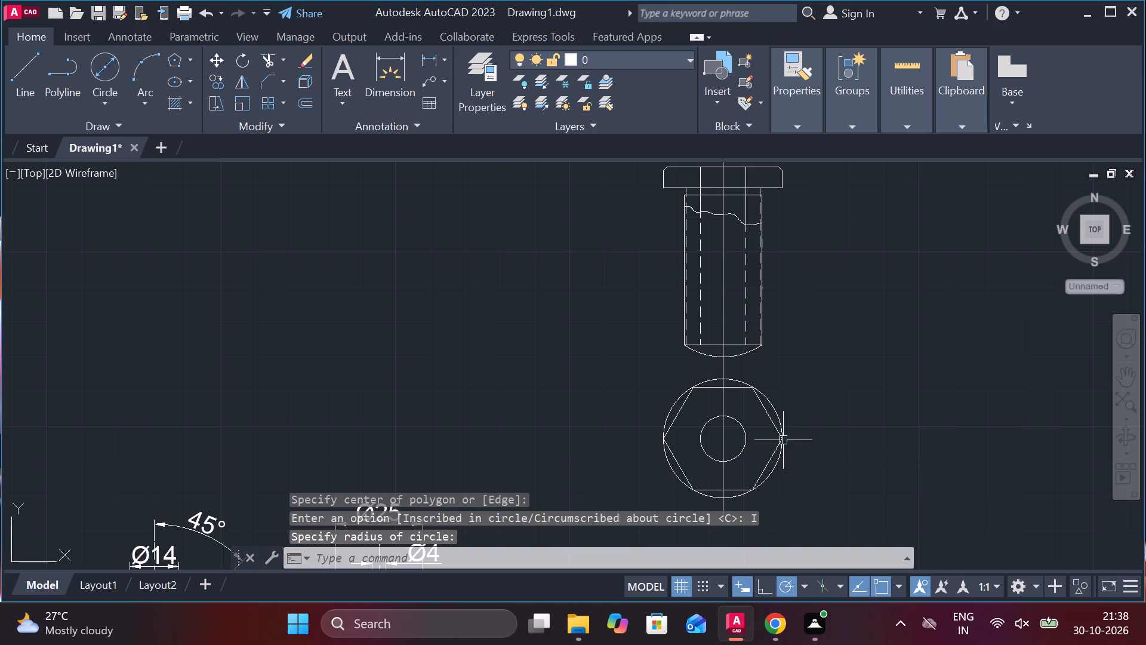
scroll(784, 378, up, 2)
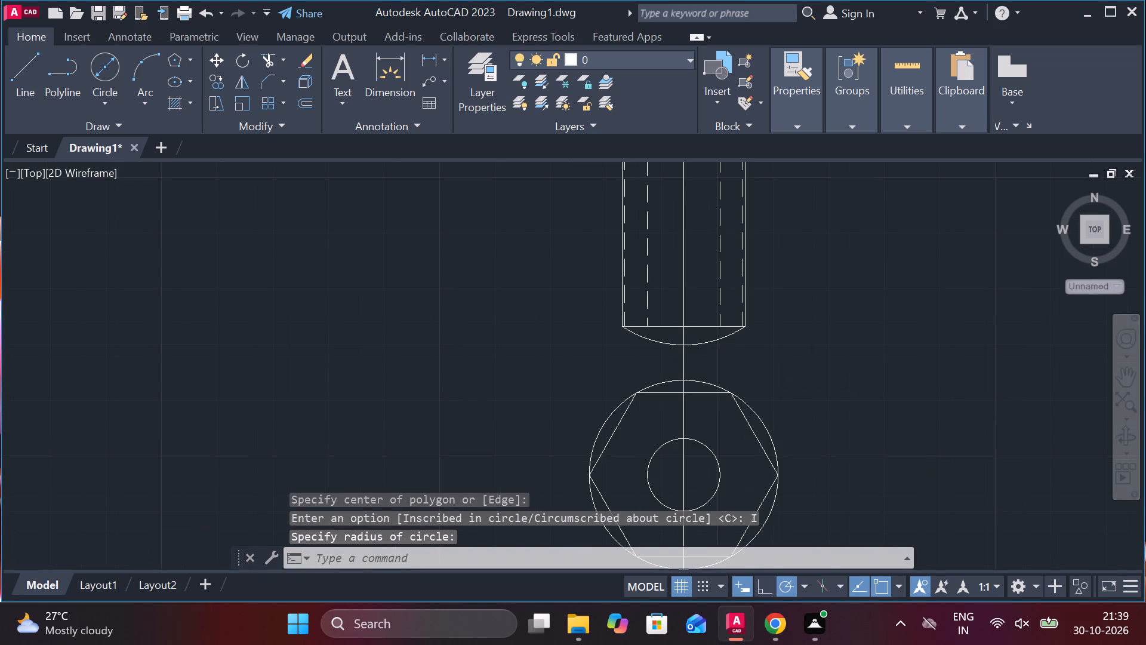
scroll(679, 383, down, 3)
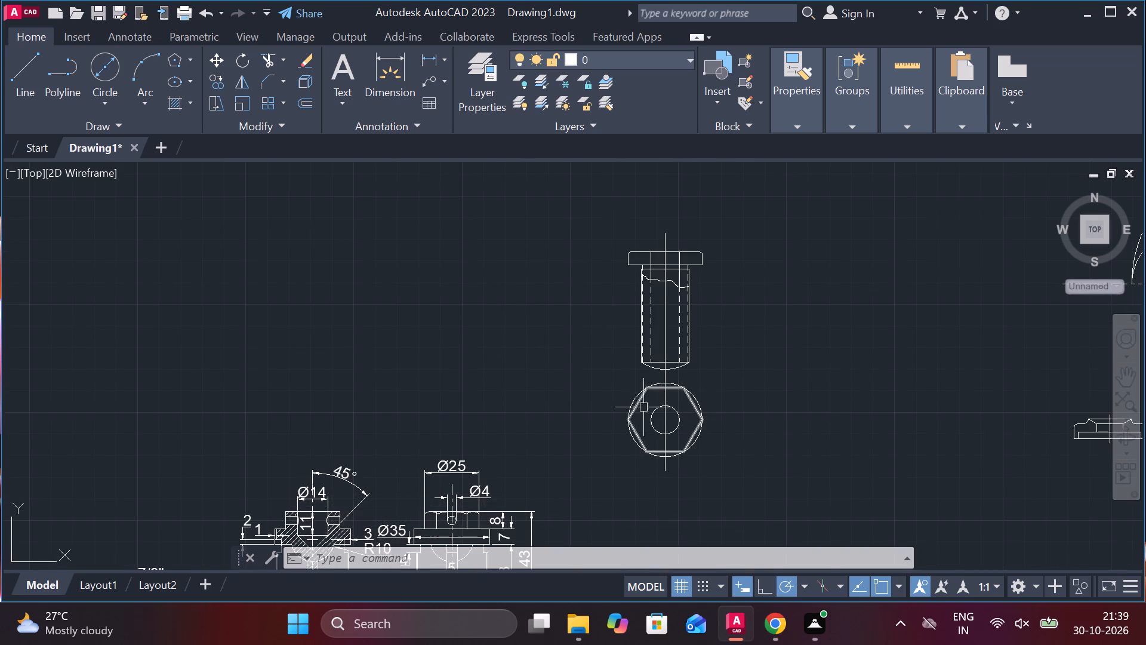
key(Escape)
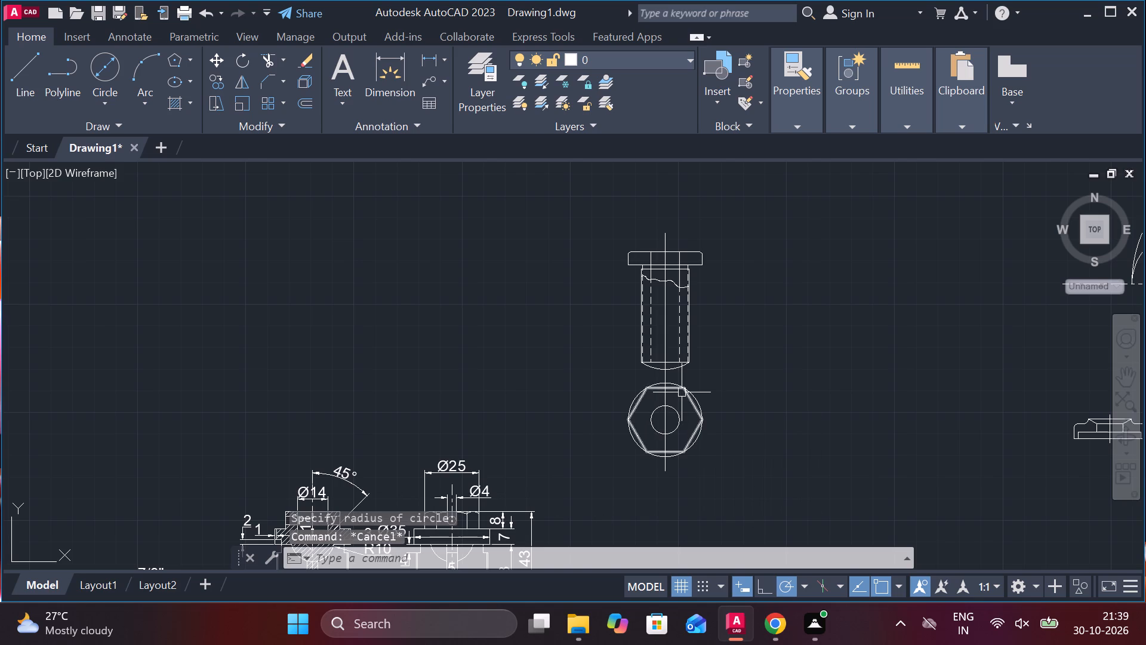
Delete the outdated hexagon and both circles from the undimensioned headed-shank copy, keeping its centre line.
scroll(743, 405, up, 3)
scroll(738, 405, down, 5)
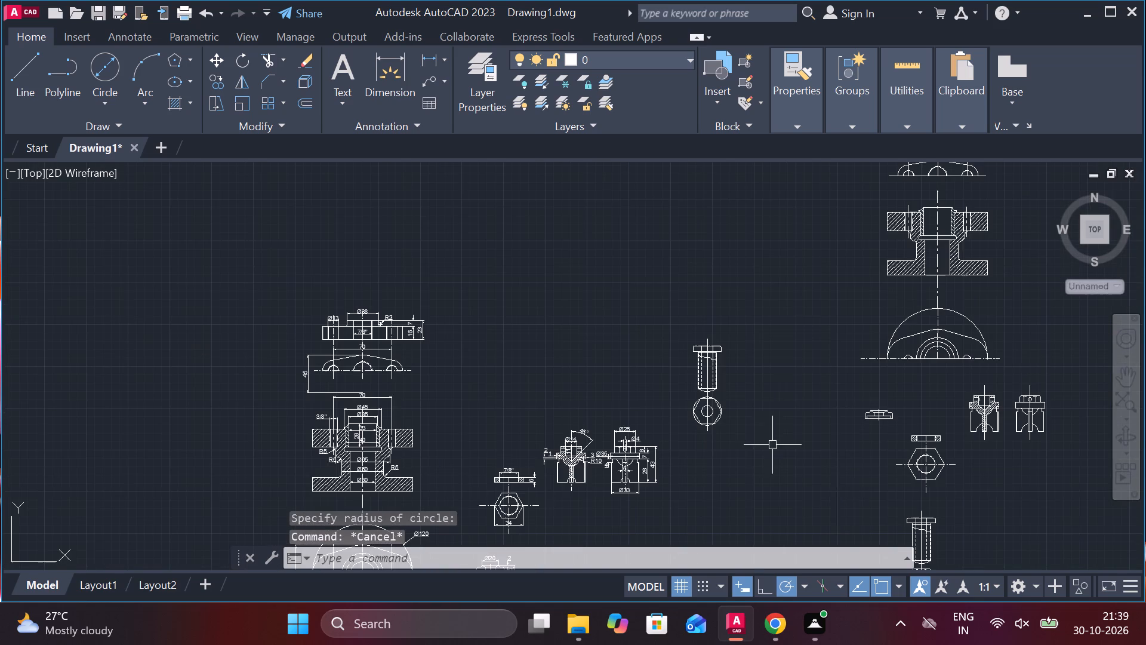
scroll(936, 497, up, 2)
scroll(936, 495, down, 4)
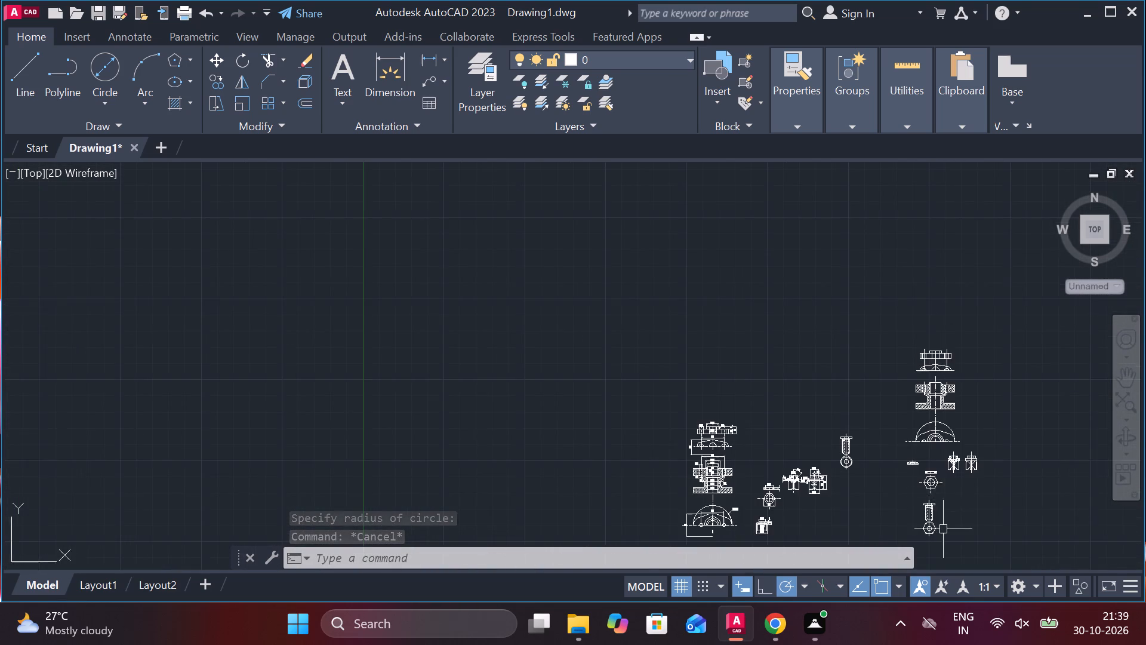
scroll(943, 529, up, 5)
scroll(911, 508, down, 3)
scroll(923, 539, up, 3)
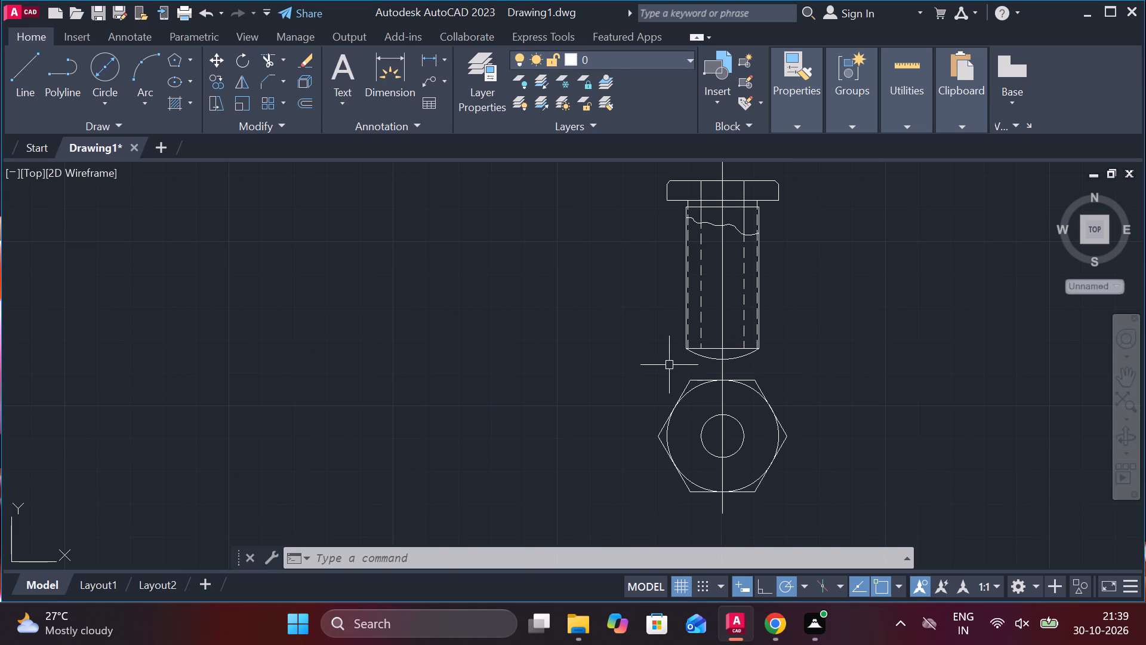
click(614, 372)
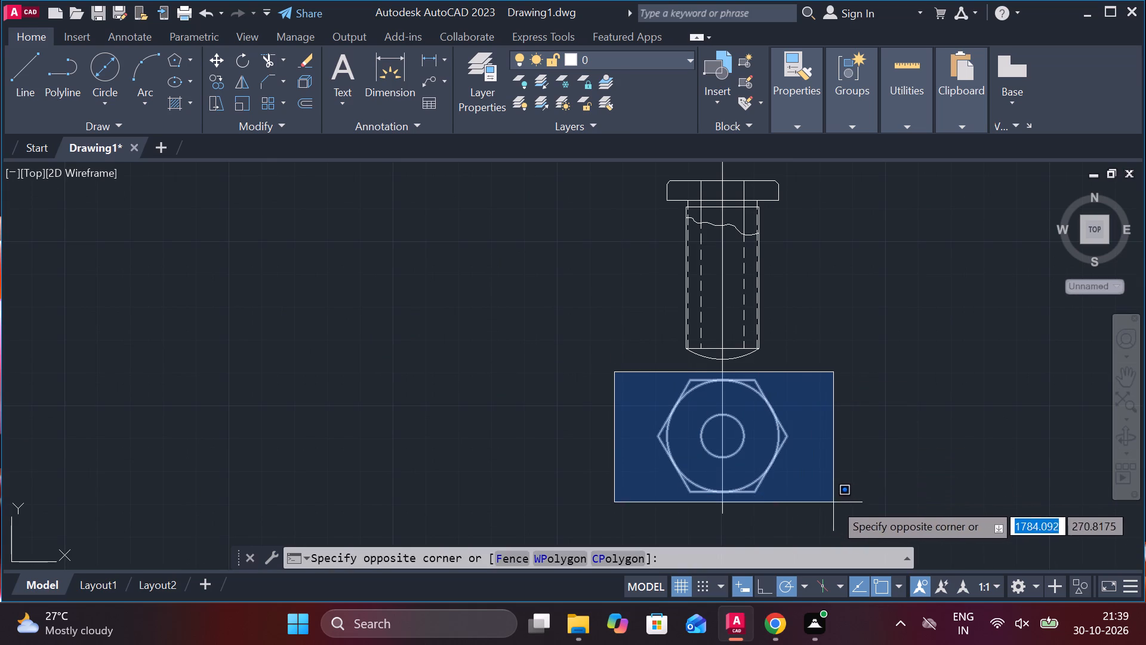
click(842, 510)
key(Delete)
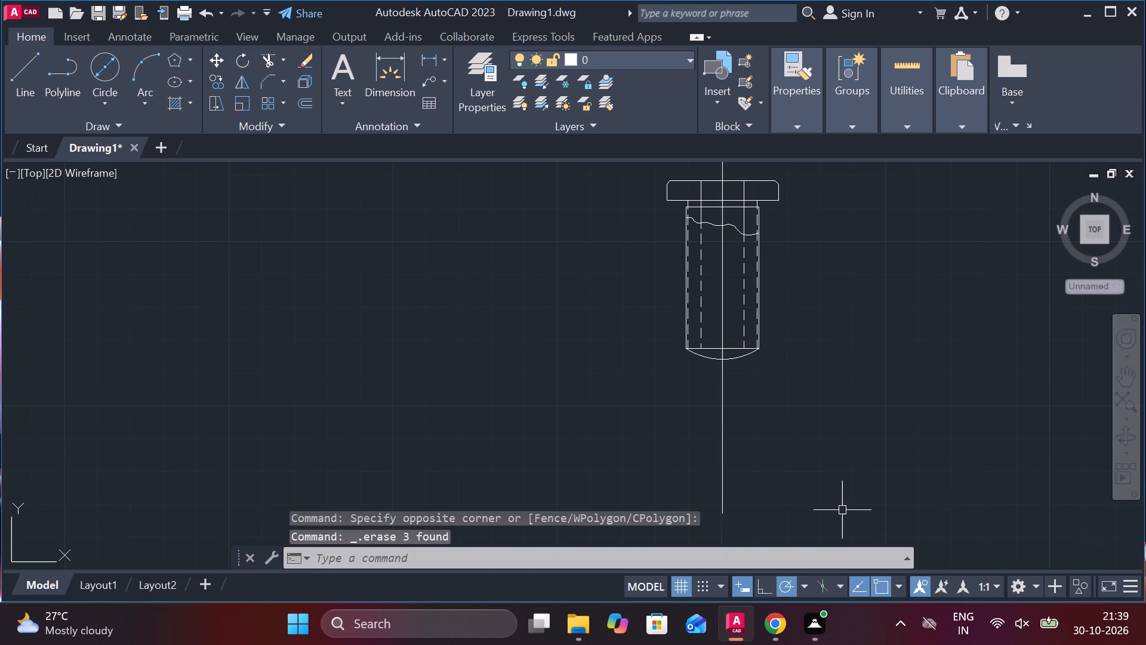
Copy the corrected hexagon and both circles from the original view onto the copy's centre line, below its front view, using the outer circle's top as base point.
scroll(532, 310, down, 5)
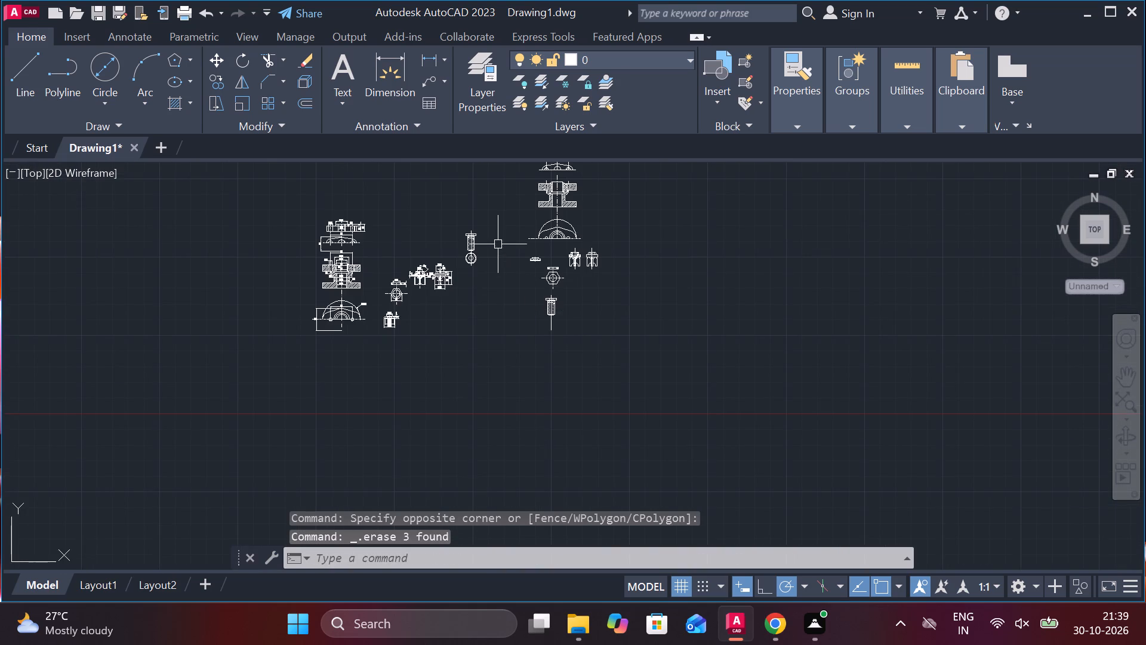
scroll(482, 250, up, 4)
click(340, 271)
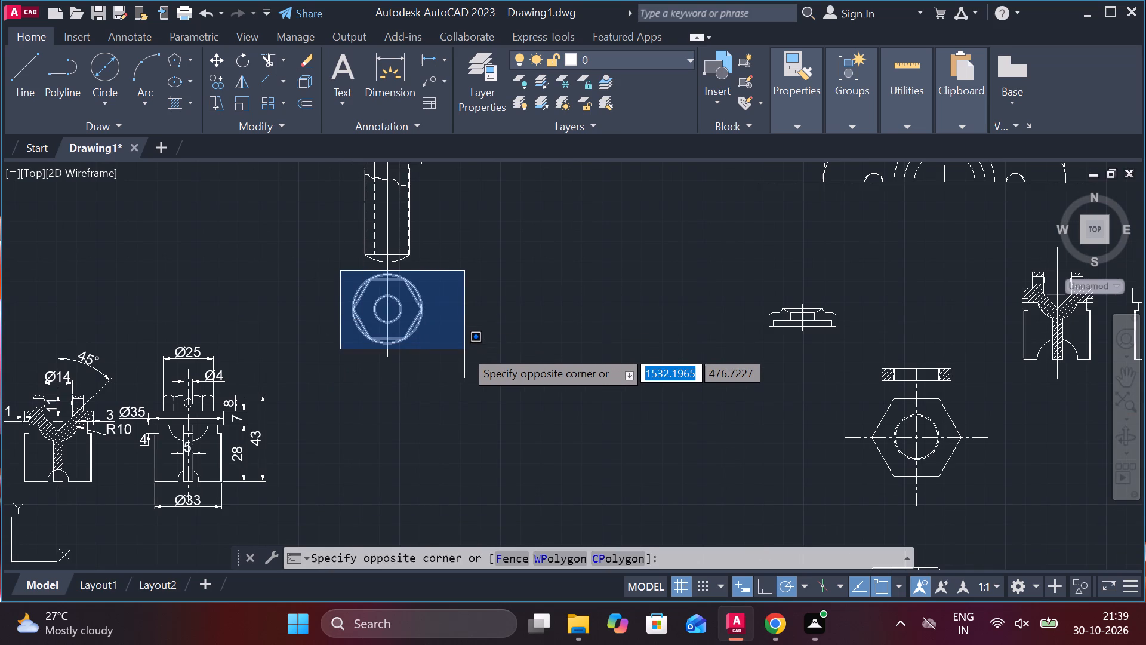
click(442, 346)
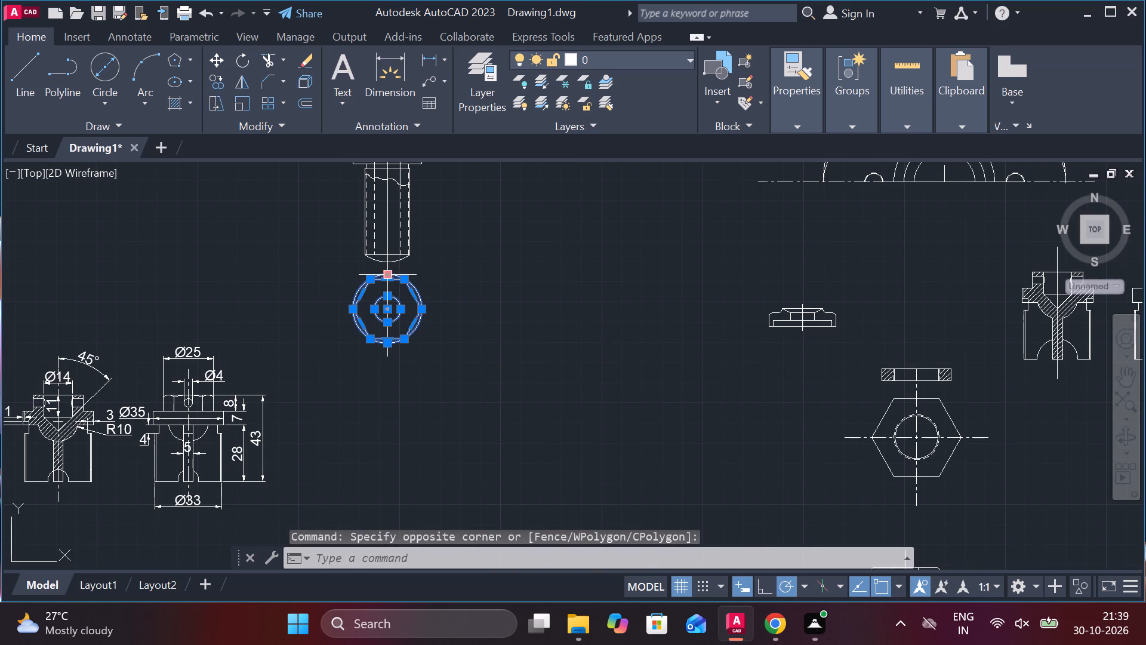
click(387, 273)
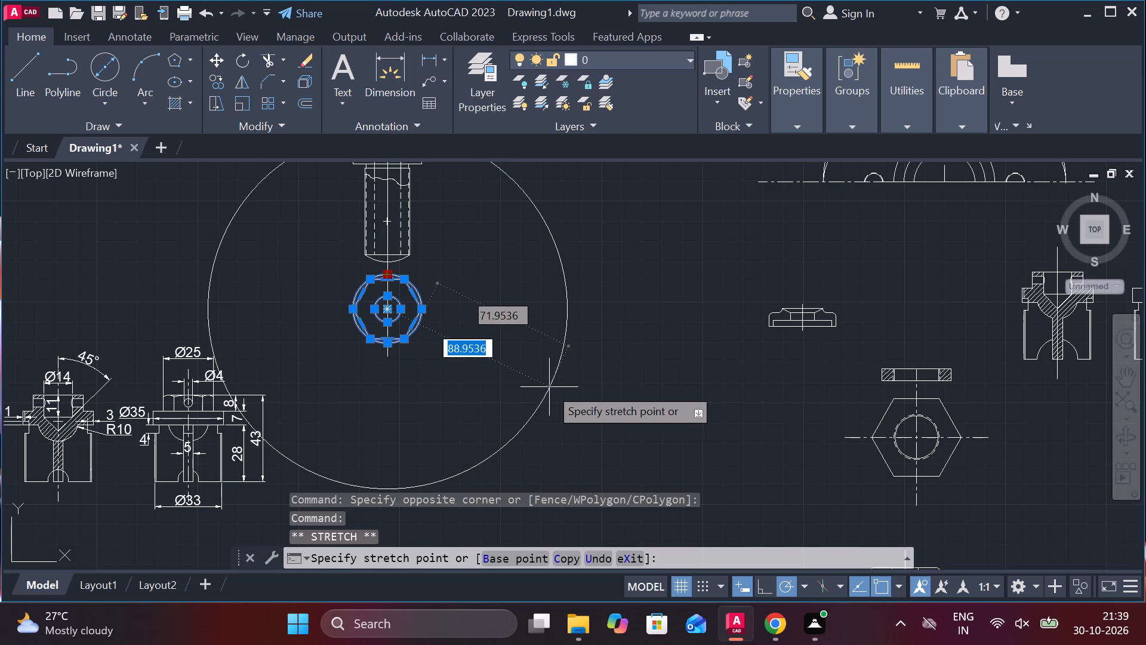
key(Escape)
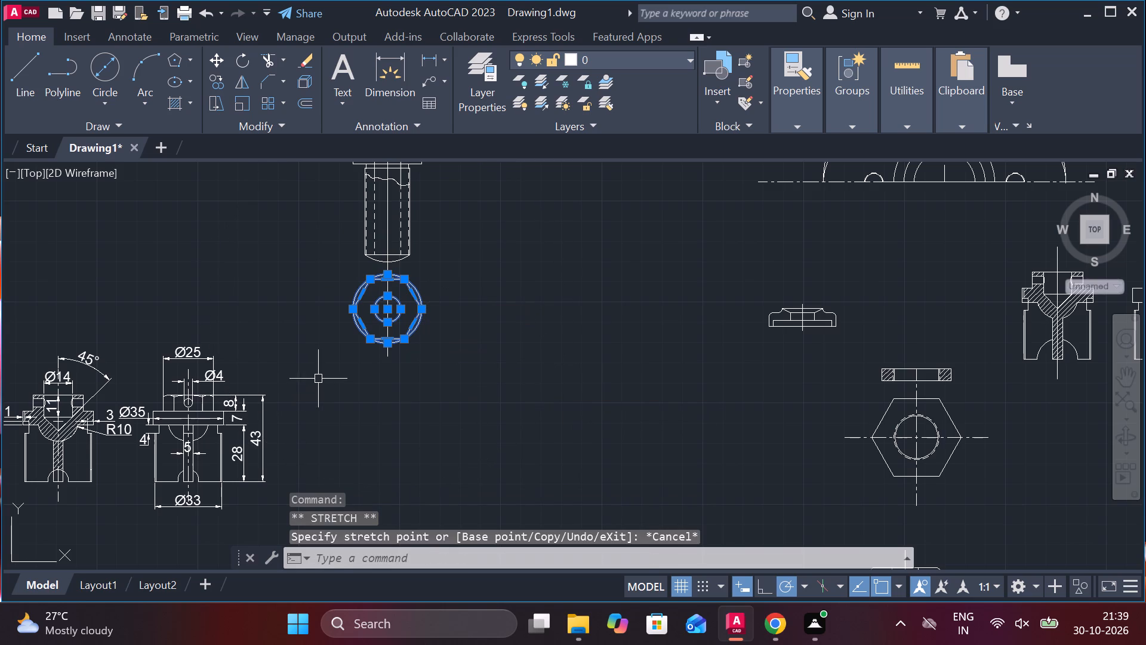
text(cp)
key(BackSpace)
key(o)
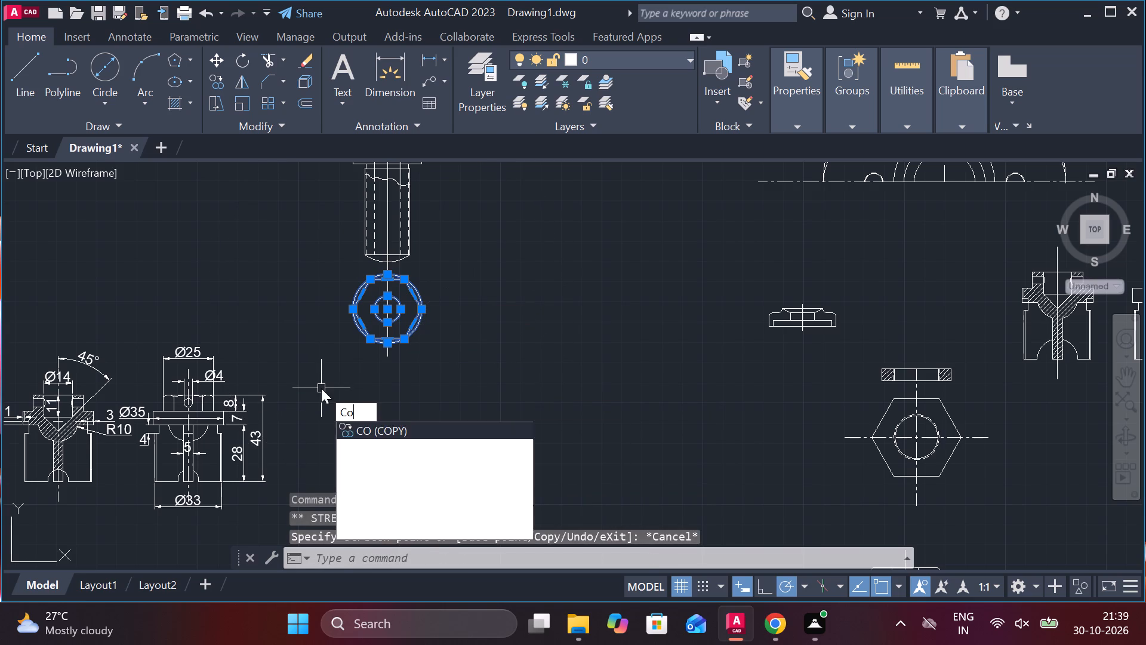
key(Return)
scroll(420, 278, up, 1)
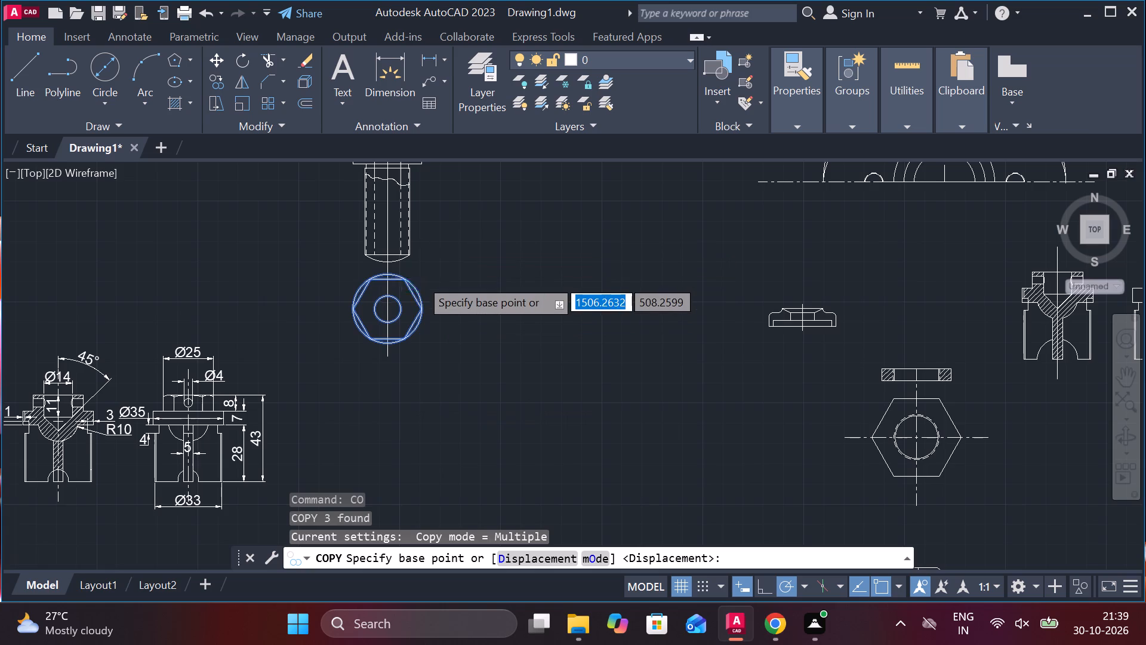
scroll(420, 278, up, 1)
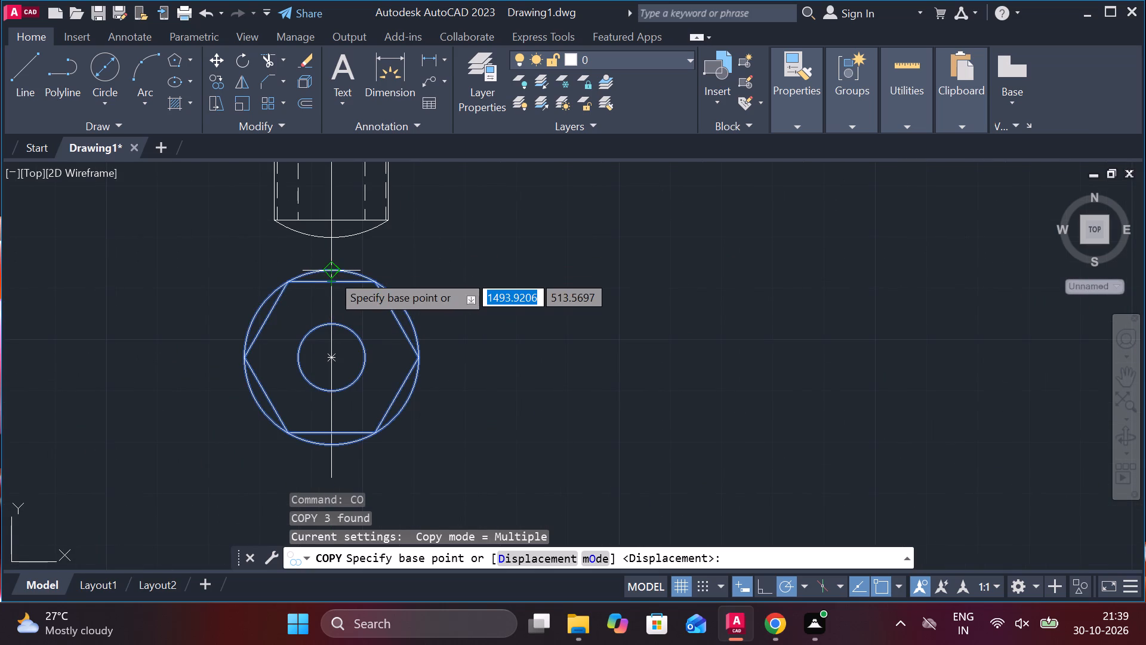
click(331, 274)
scroll(630, 317, down, 3)
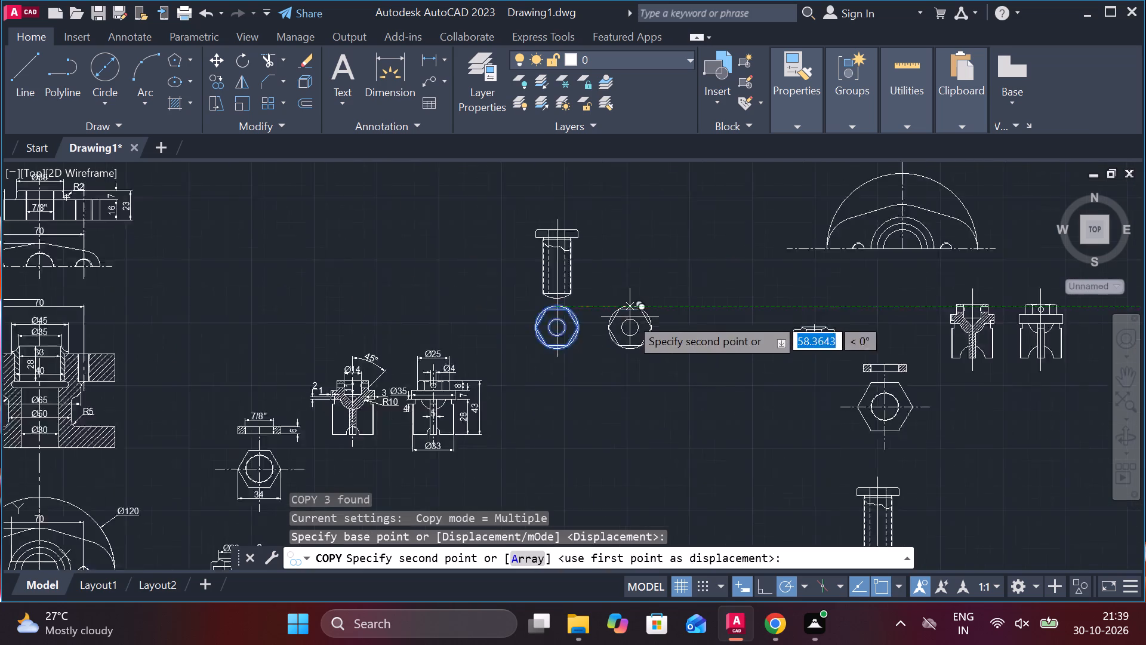
scroll(630, 317, down, 1)
scroll(786, 479, up, 5)
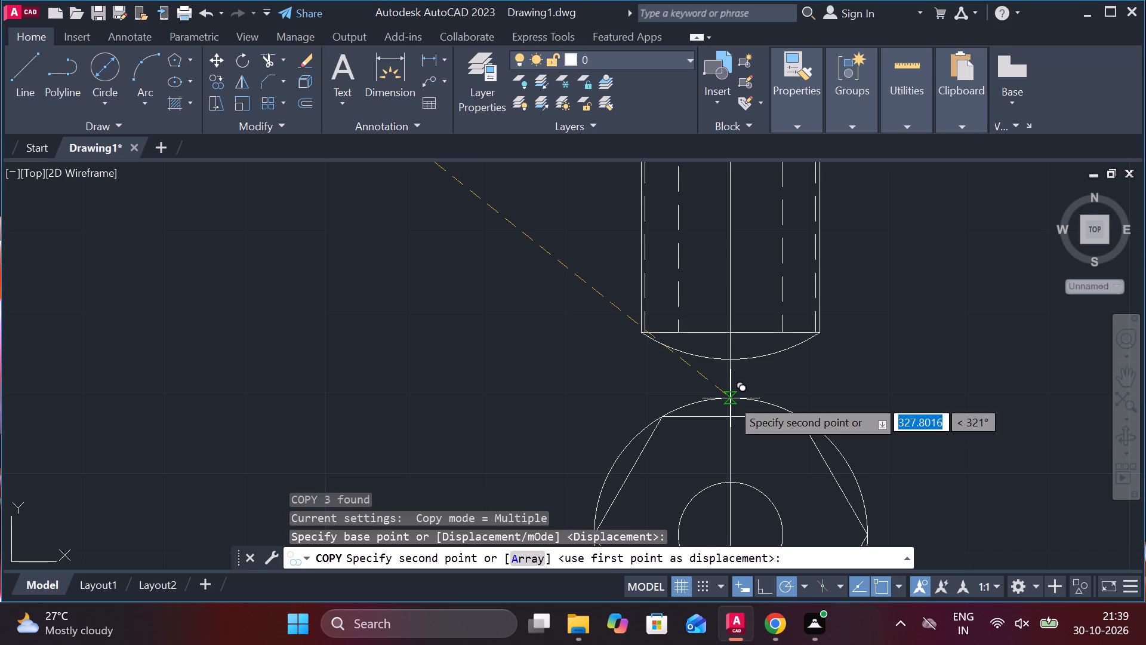
click(731, 398)
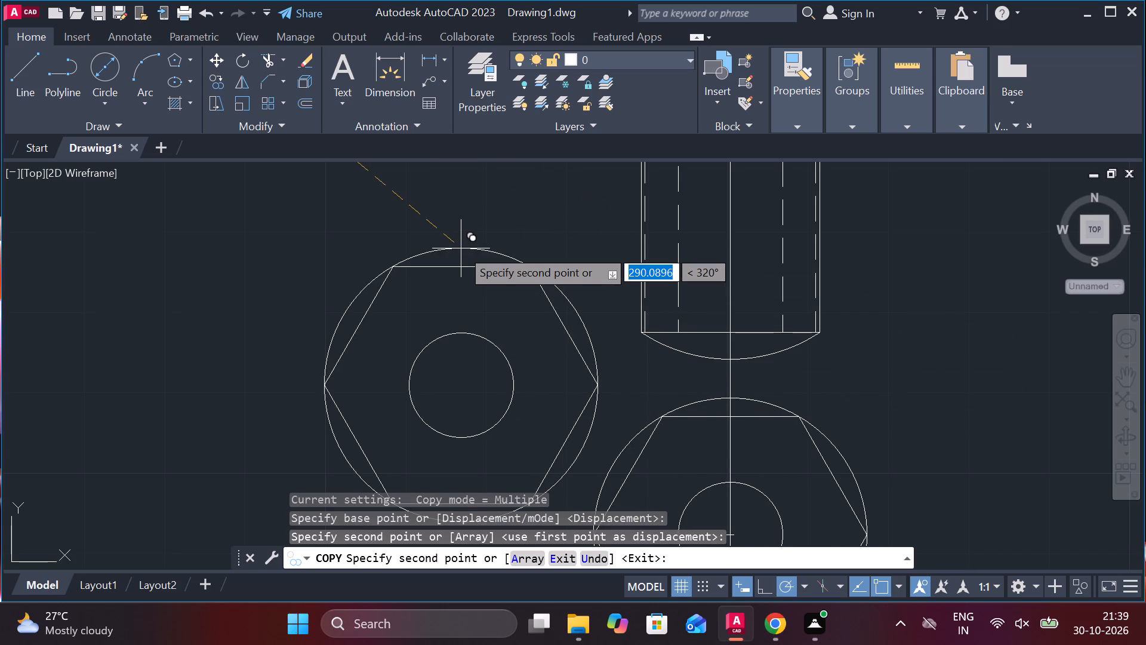
key(Escape)
Add a horizontal linear dimension between the hexagon's side corners, placed below the original headed-shank part's circular view.
scroll(183, 236, down, 4)
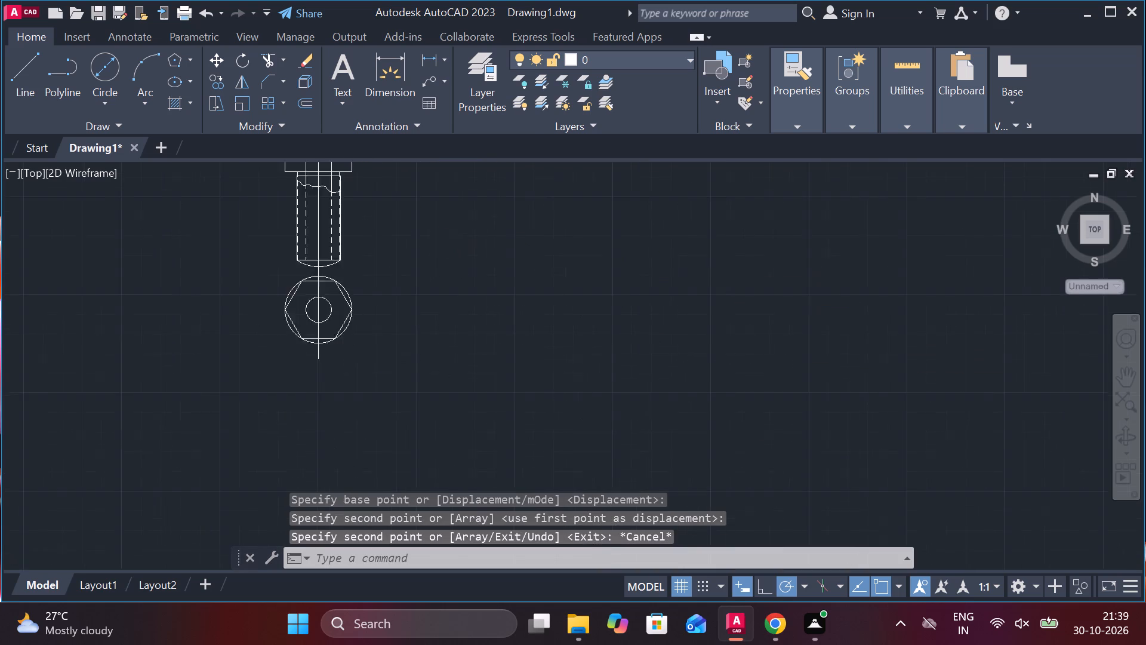
scroll(380, 315, down, 3)
scroll(257, 260, up, 4)
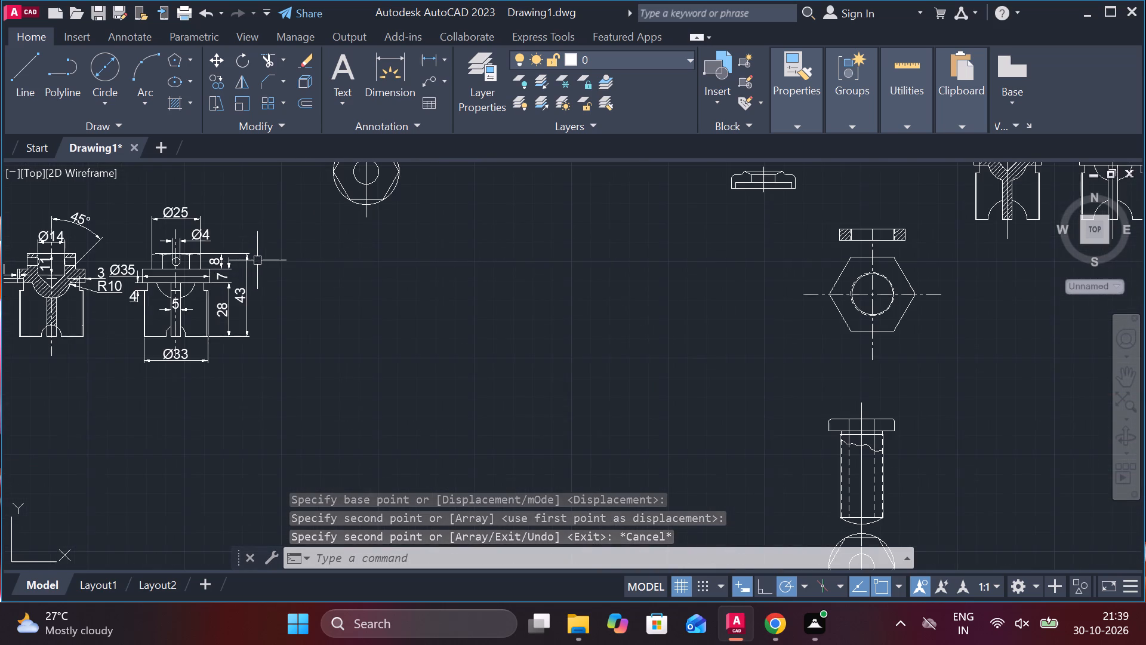
scroll(318, 196, down, 2)
scroll(334, 311, down, 4)
scroll(332, 302, up, 5)
scroll(332, 302, down, 2)
scroll(313, 250, up, 3)
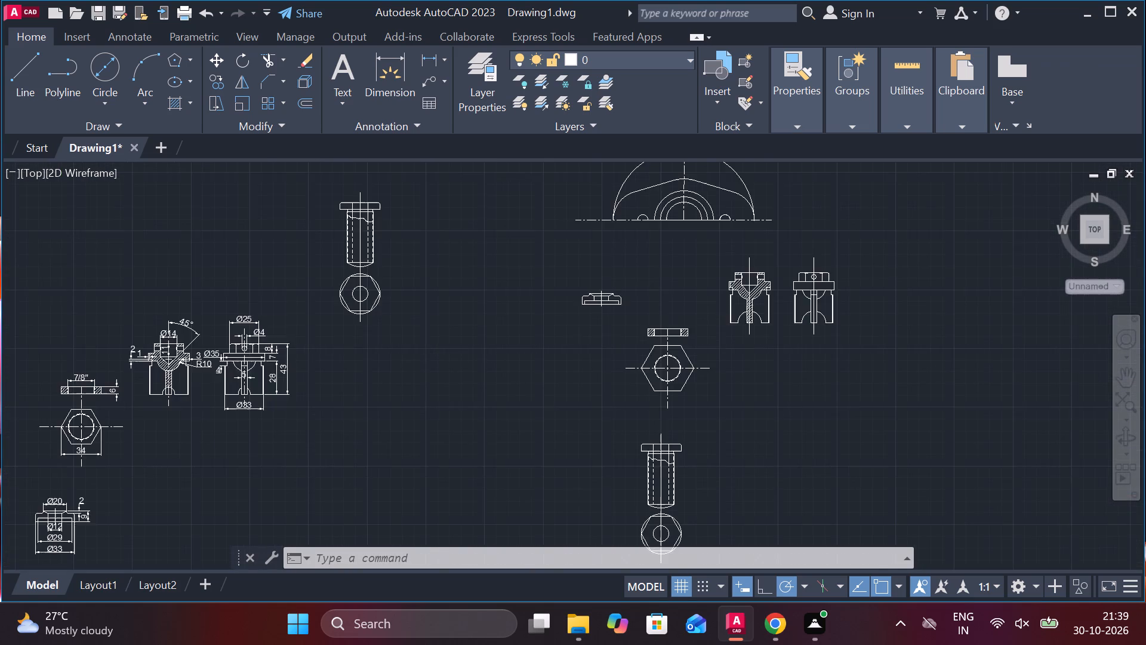
click(427, 57)
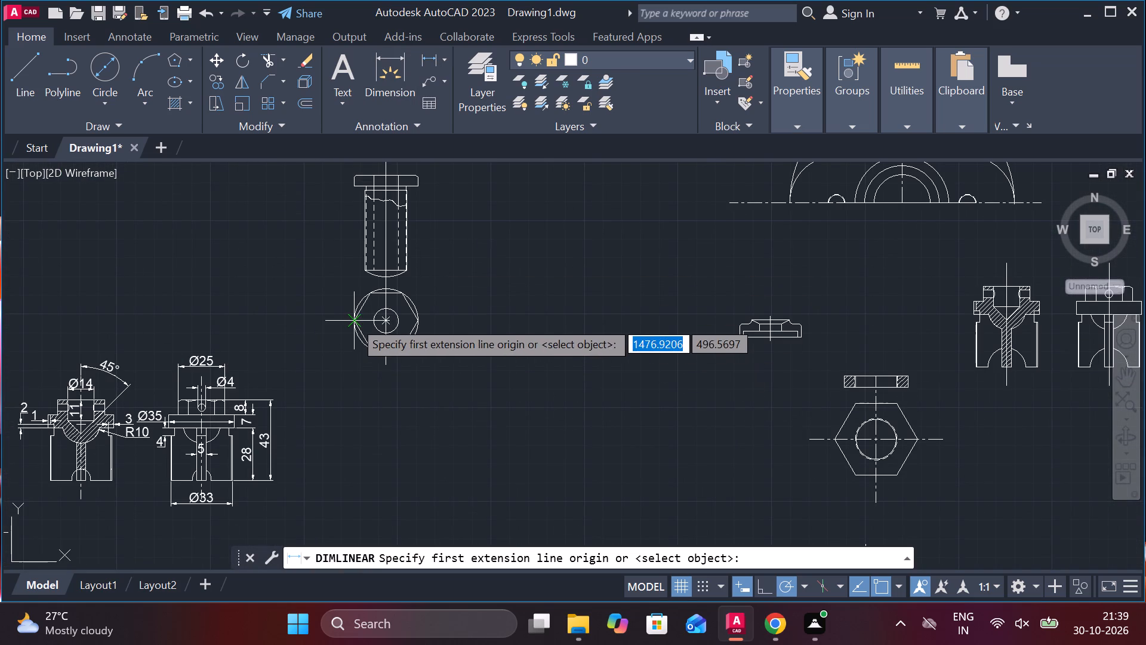
click(353, 320)
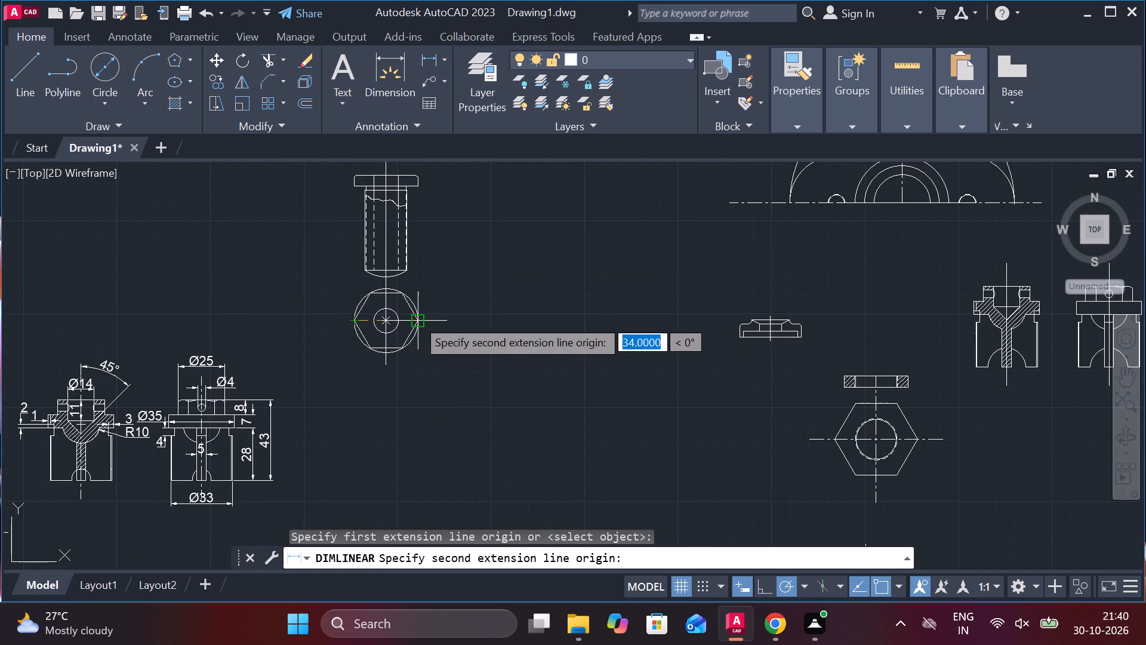
click(416, 318)
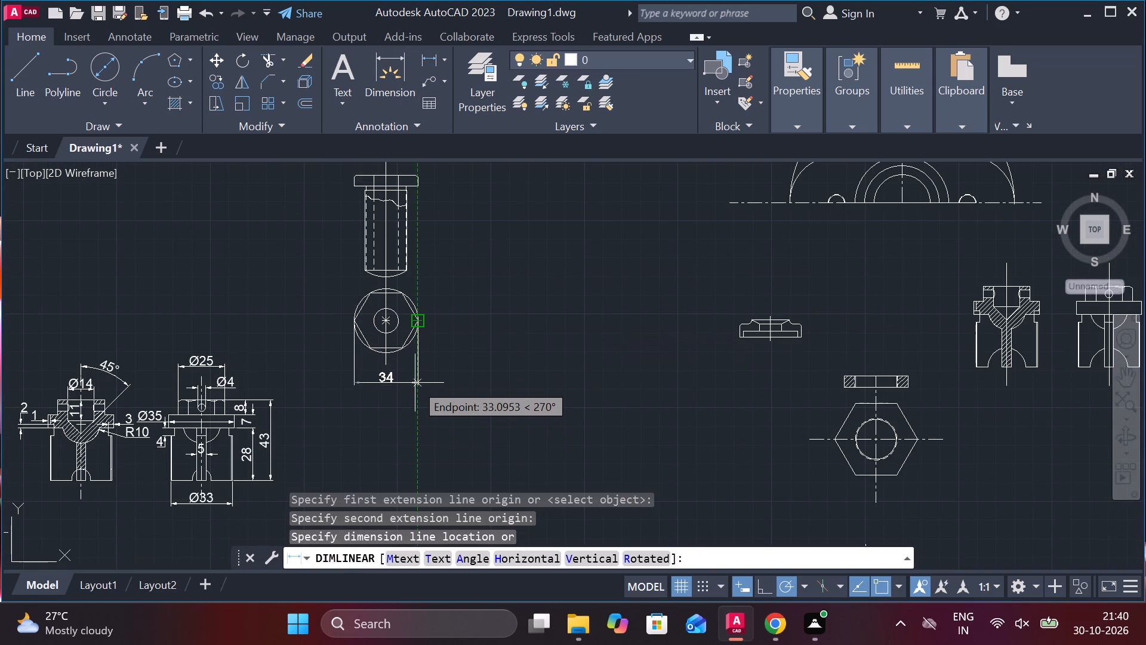
click(415, 383)
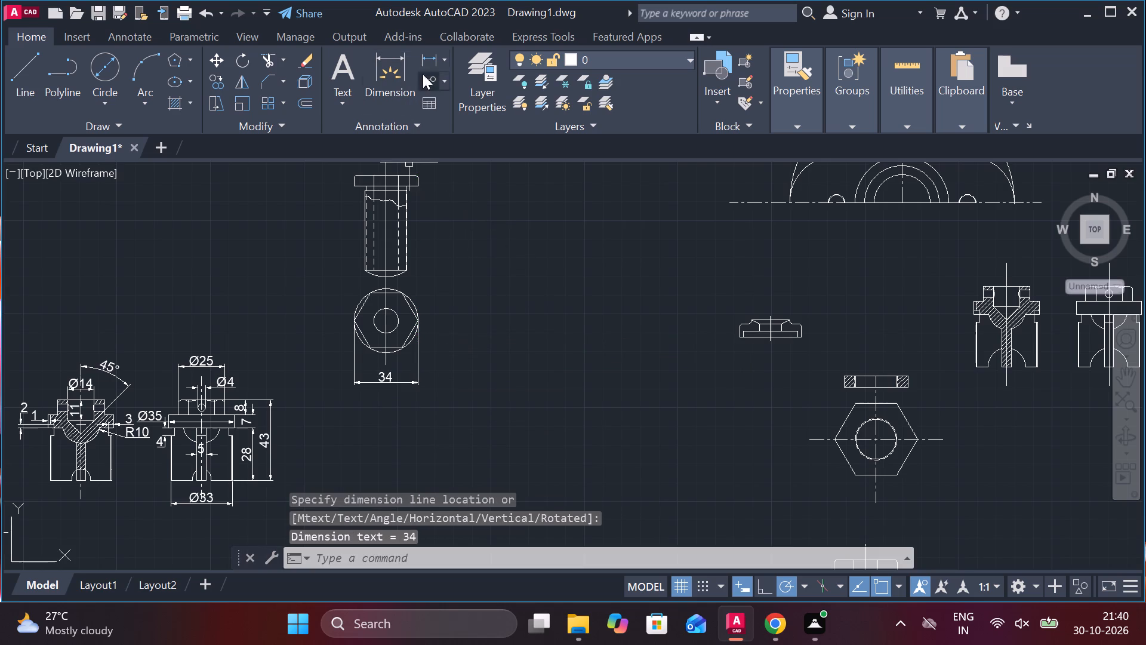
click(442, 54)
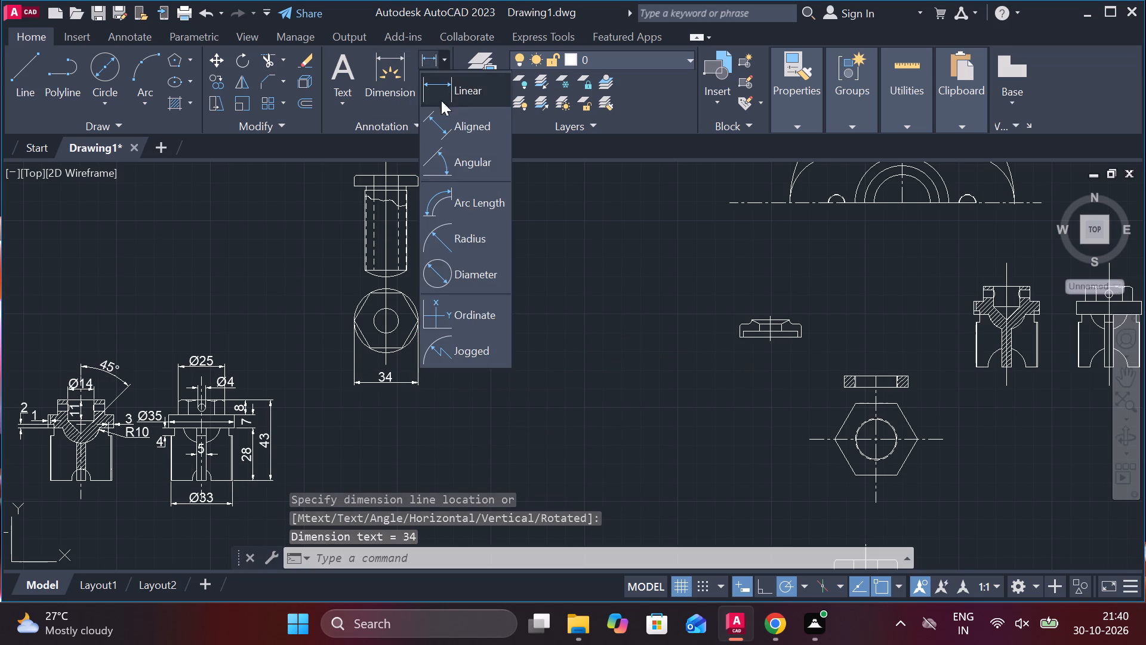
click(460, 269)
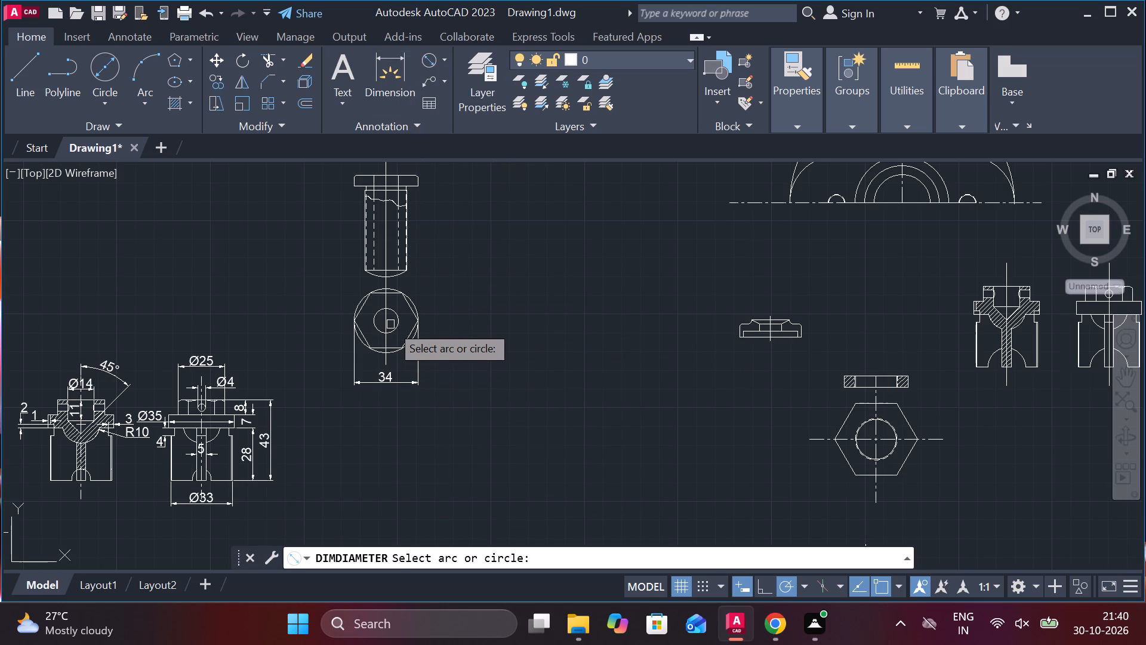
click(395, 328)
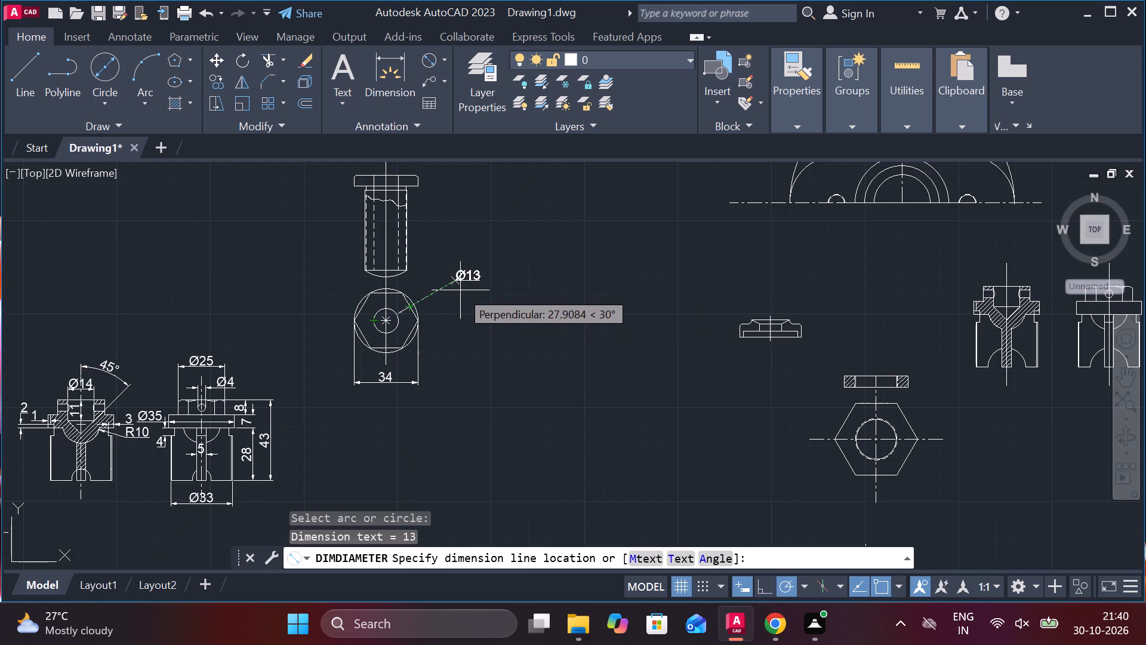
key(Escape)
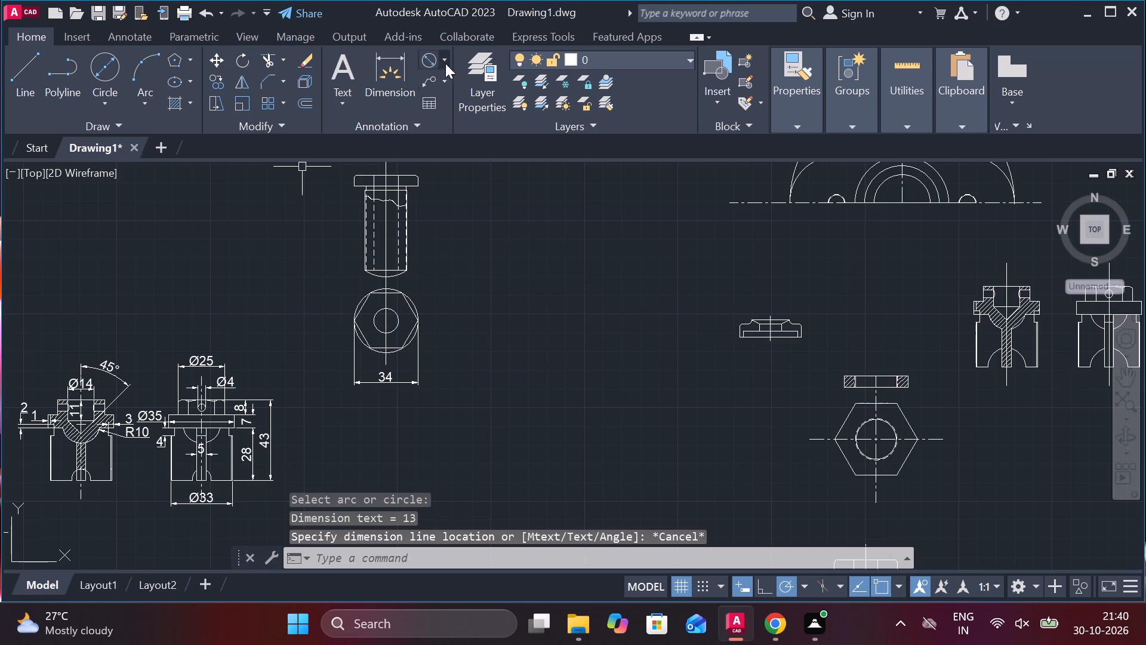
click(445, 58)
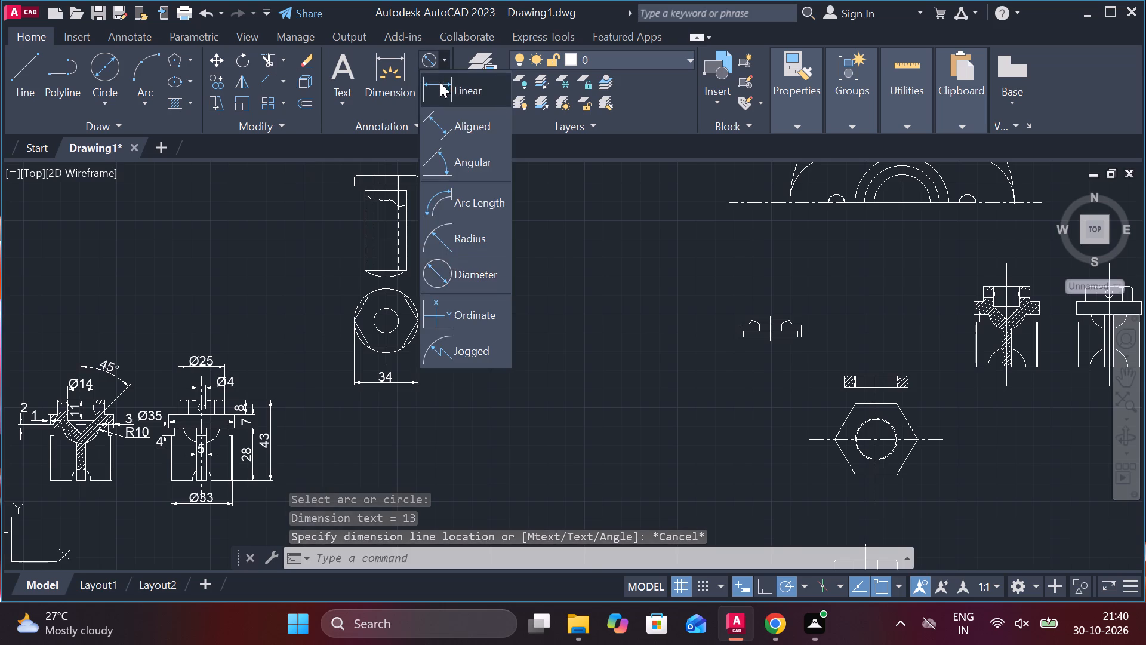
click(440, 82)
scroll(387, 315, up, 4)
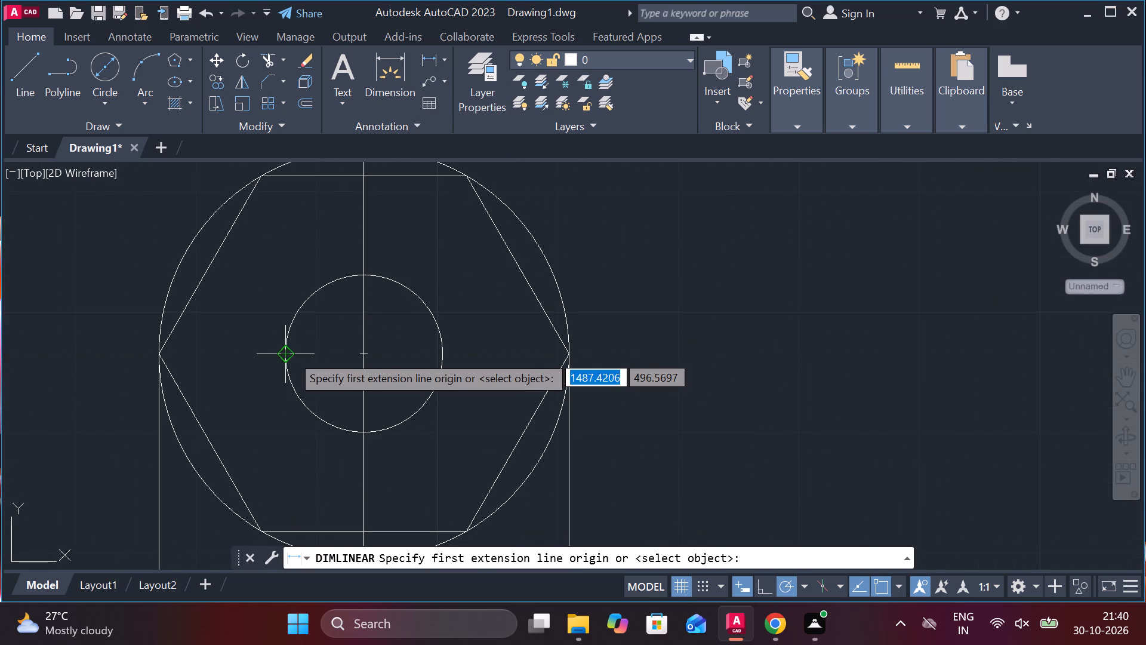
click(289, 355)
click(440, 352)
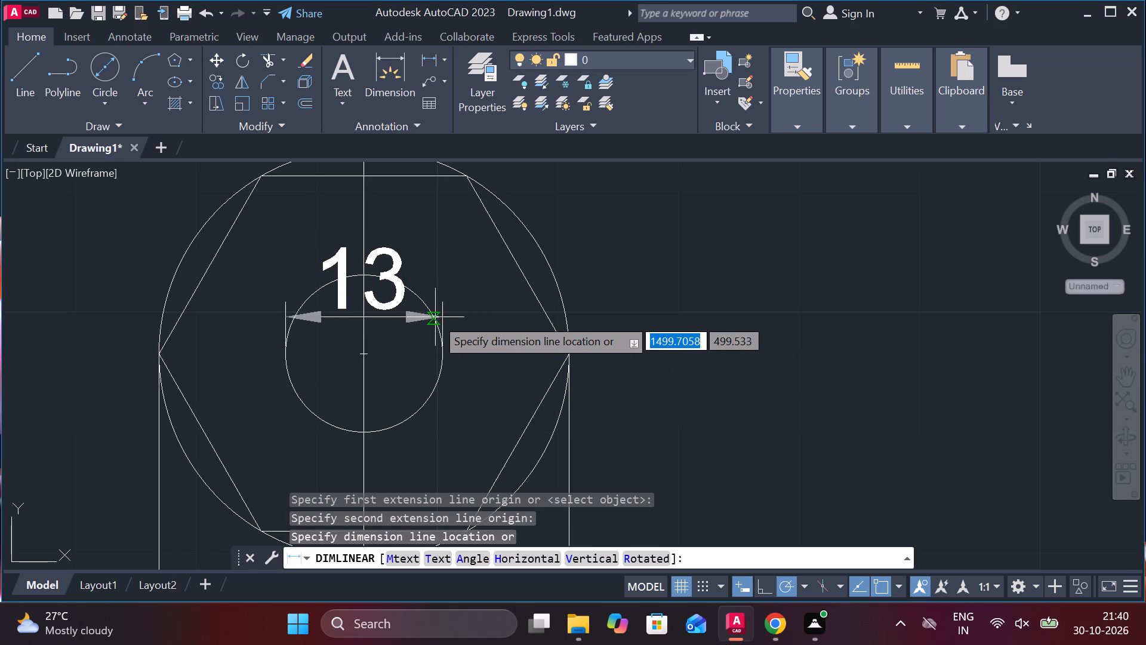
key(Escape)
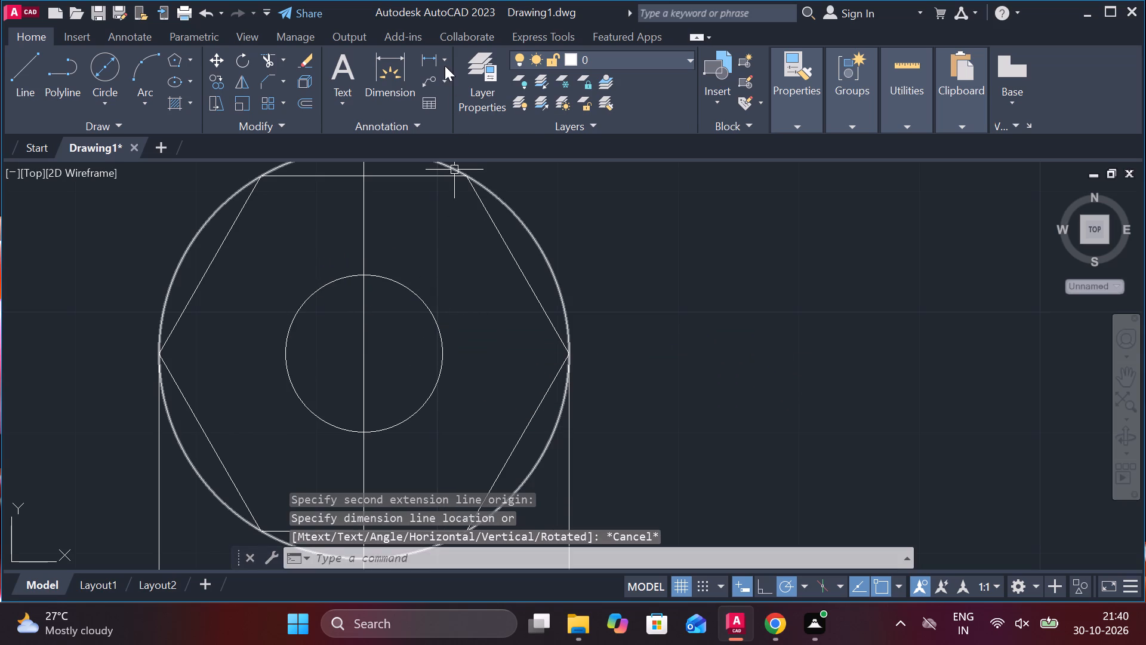
Add an aligned dimension diagonally across the inner circle of the original headed-shank part's circular view, with its dimension line inside the circle.
click(445, 66)
click(440, 122)
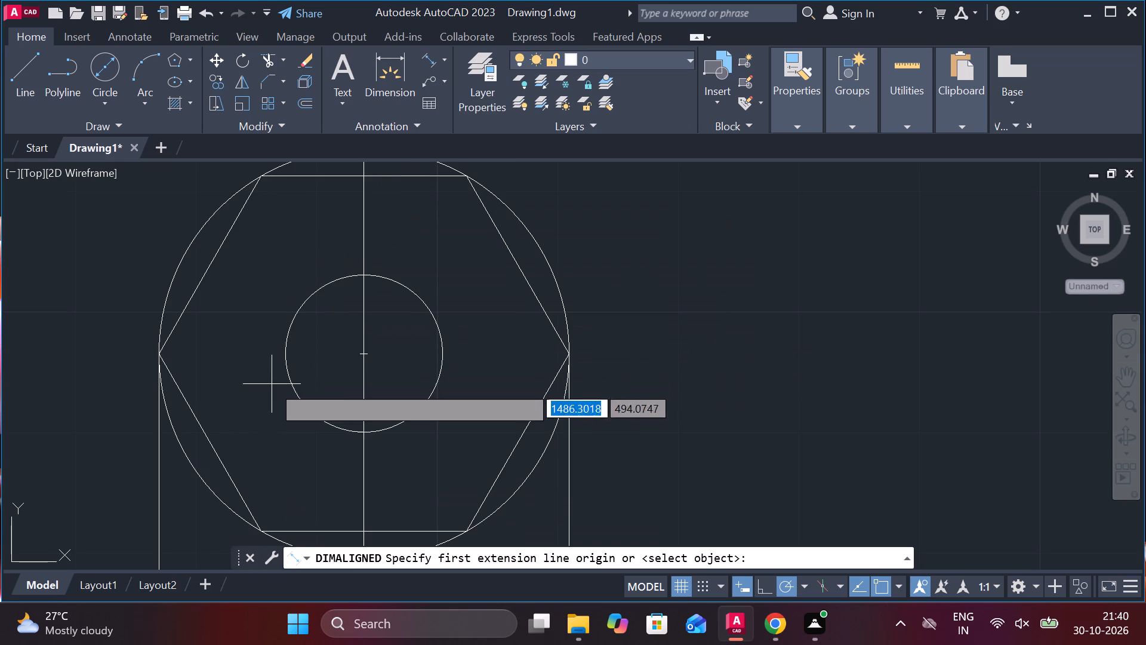
click(303, 401)
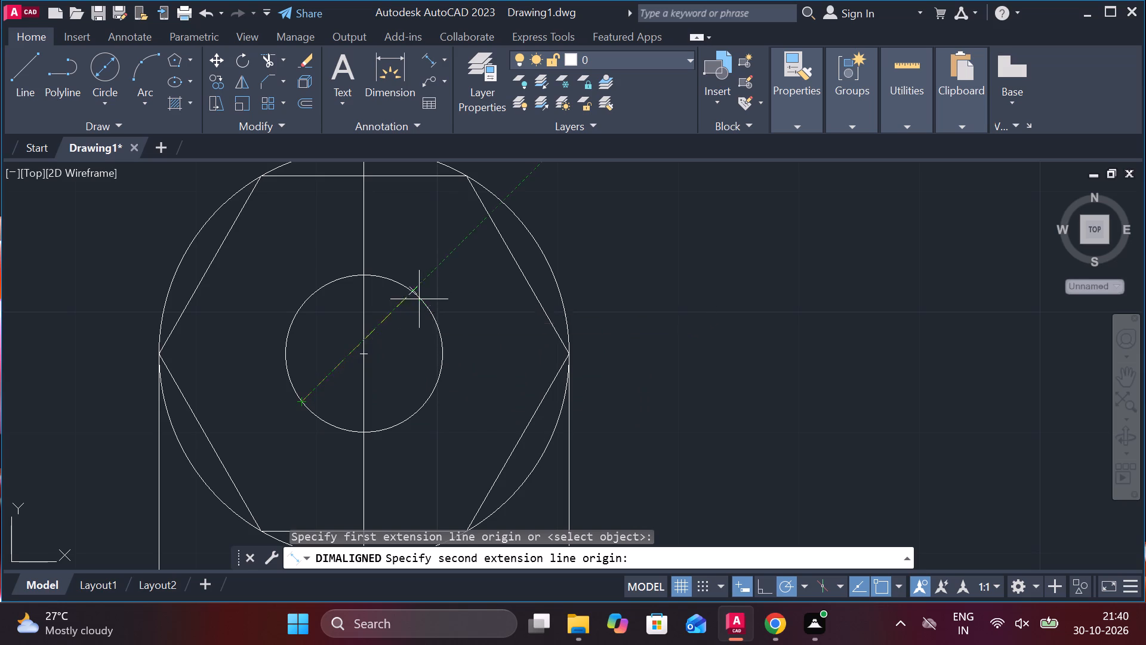
click(425, 312)
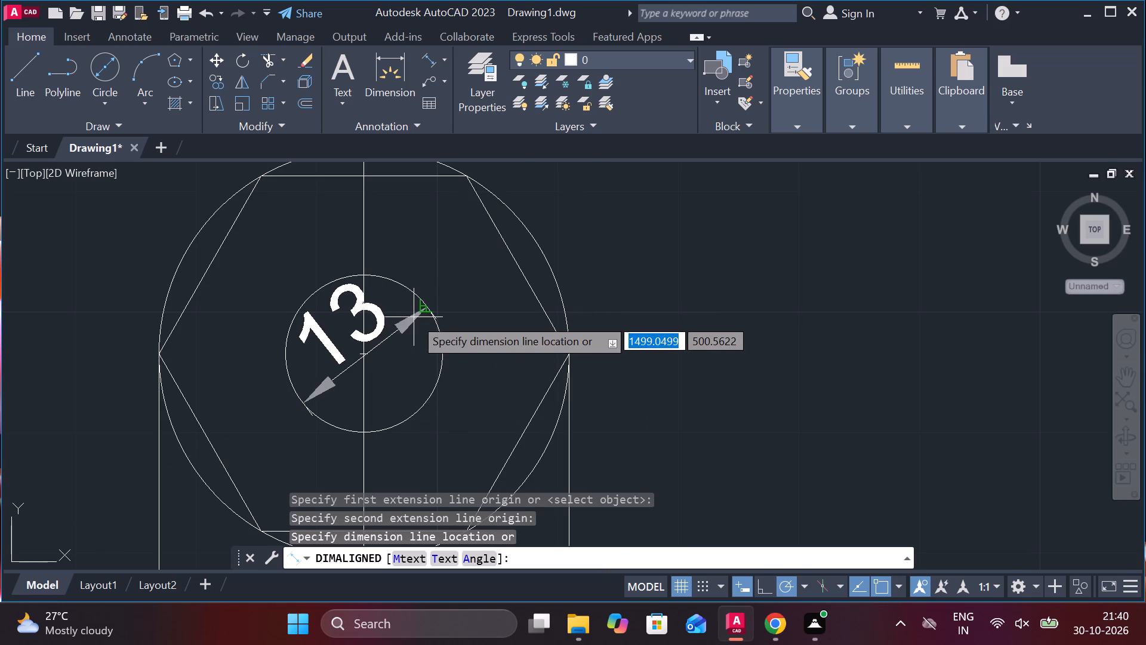
click(414, 317)
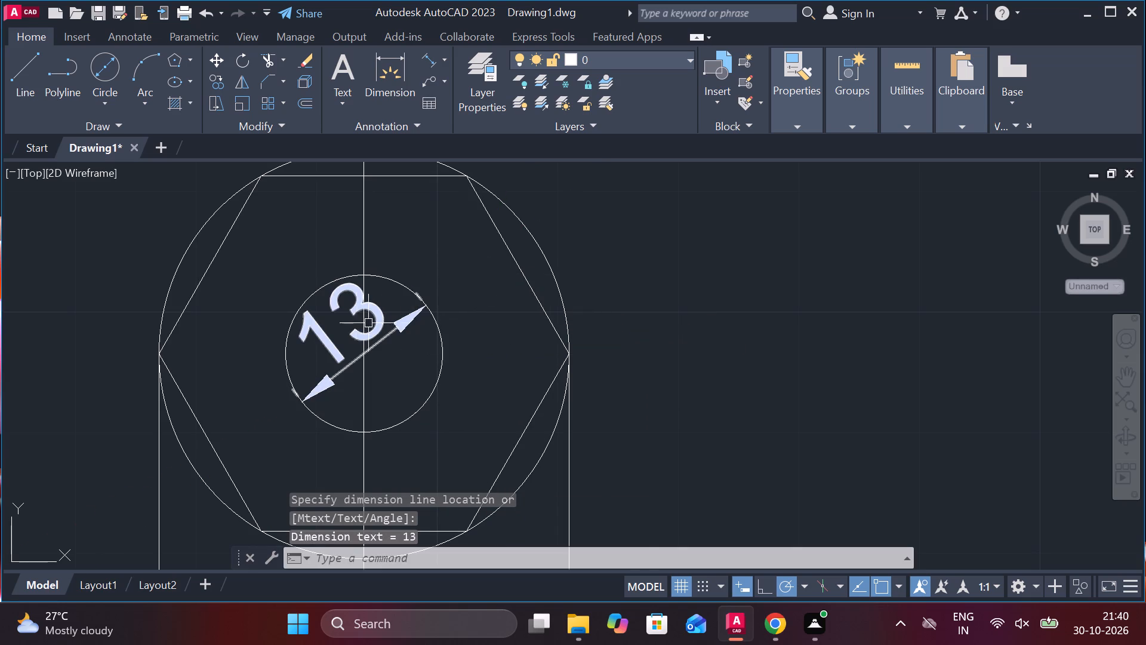
Move the inner circle's aligned dimension text outside the outer circle, to the upper right, so it sits on a leader line.
click(338, 322)
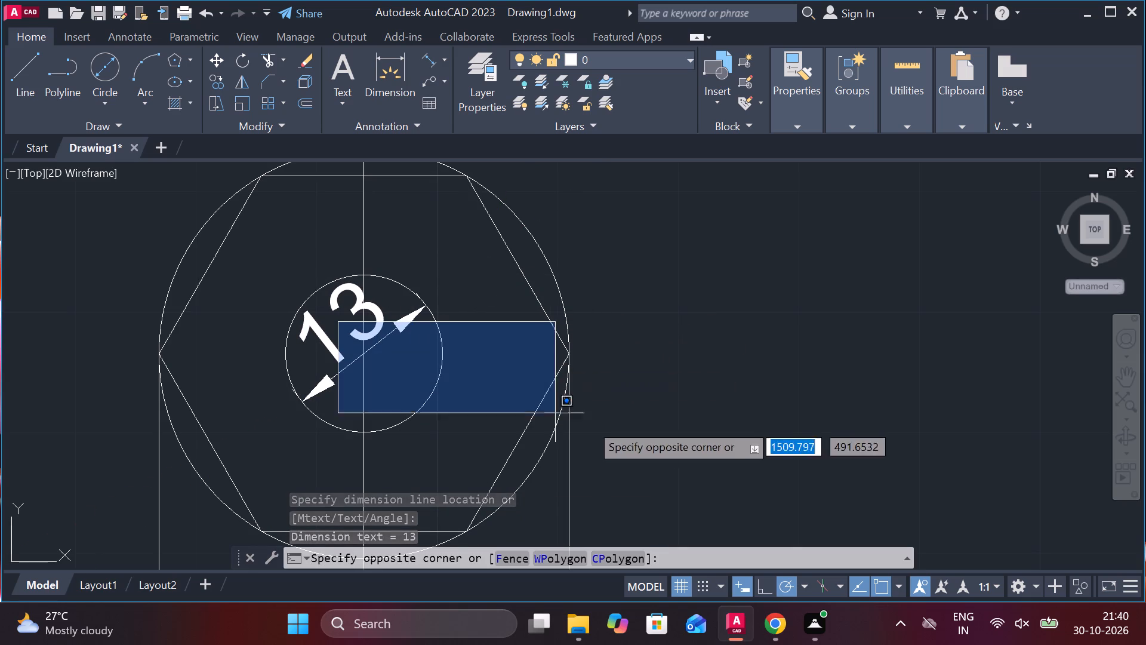
key(Escape)
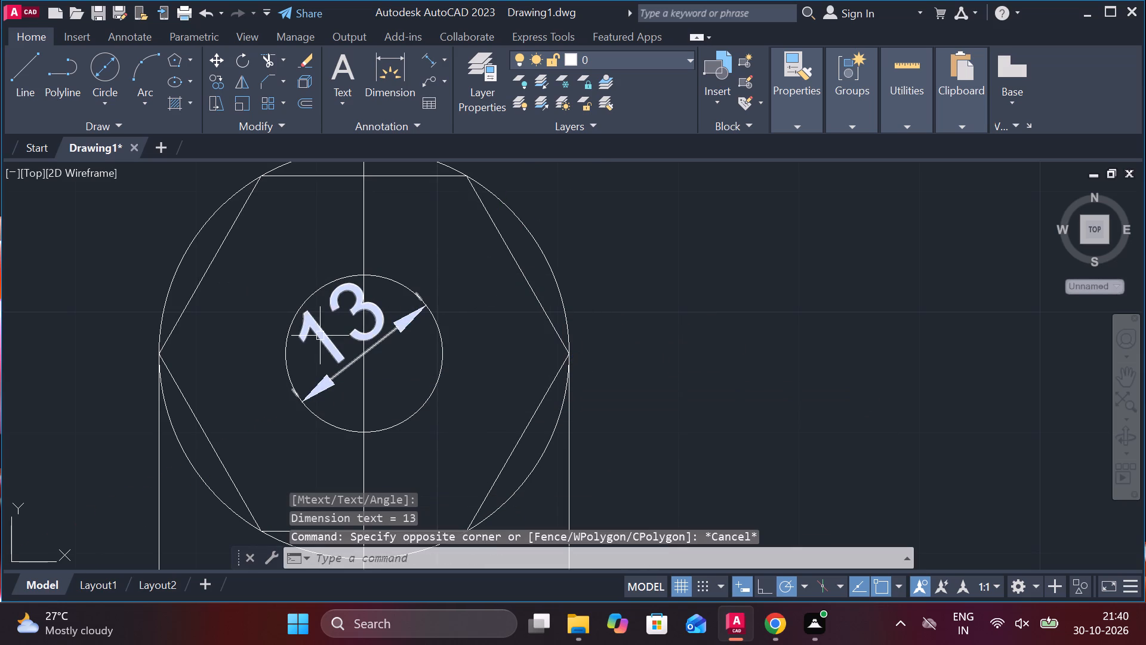
click(325, 337)
click(344, 324)
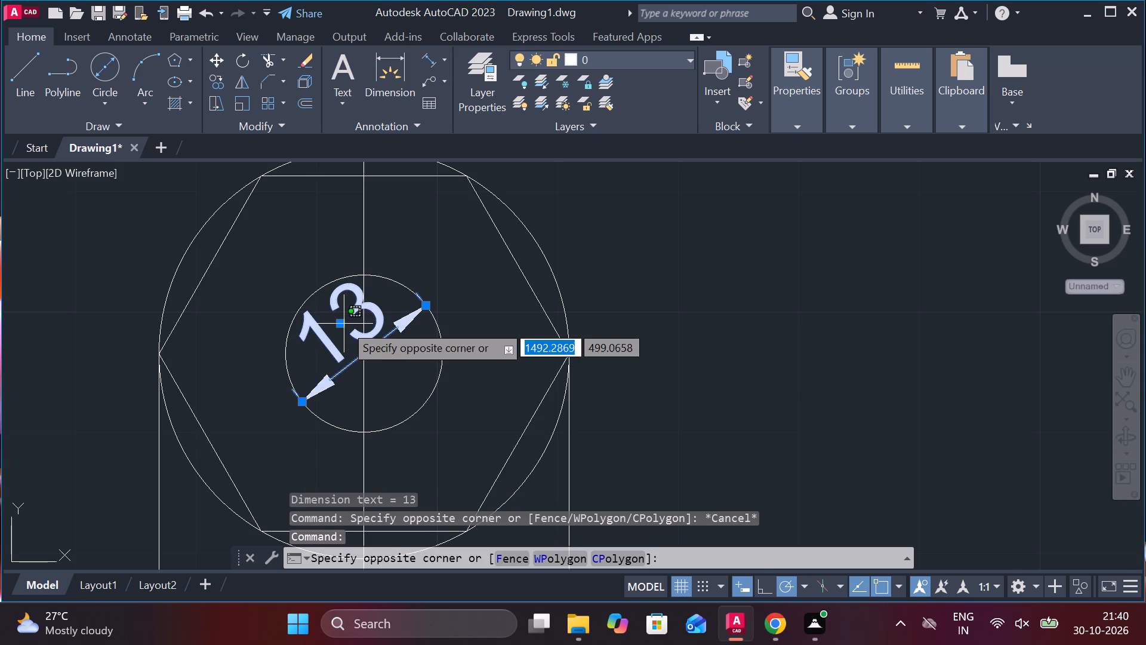
click(343, 320)
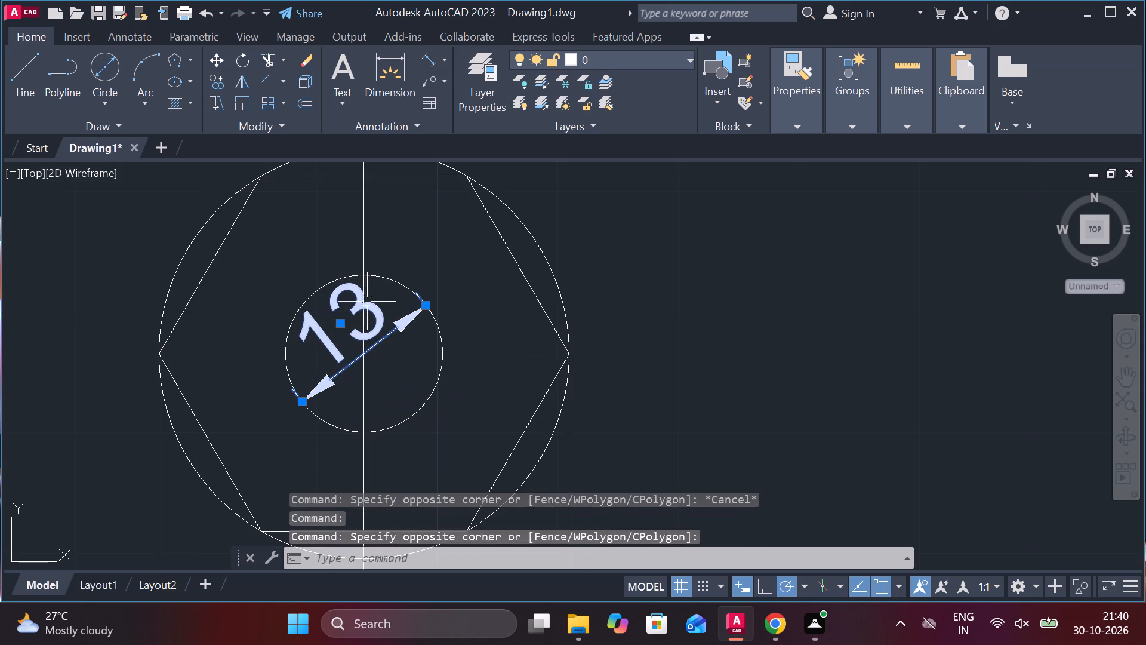
click(343, 325)
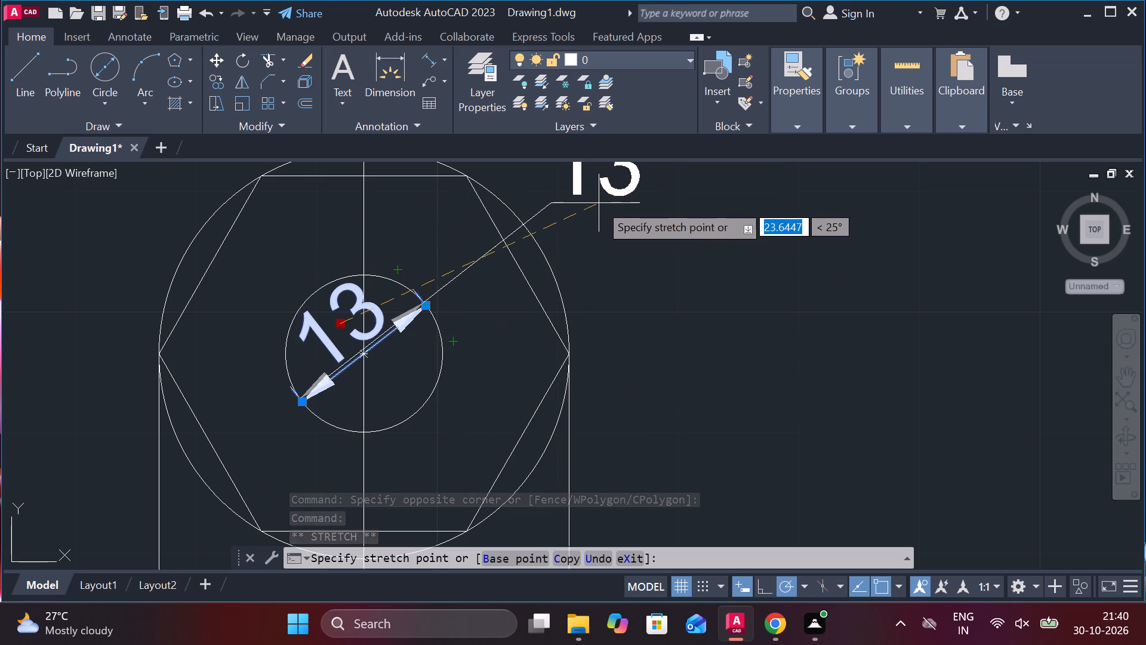
click(602, 206)
scroll(468, 327, down, 3)
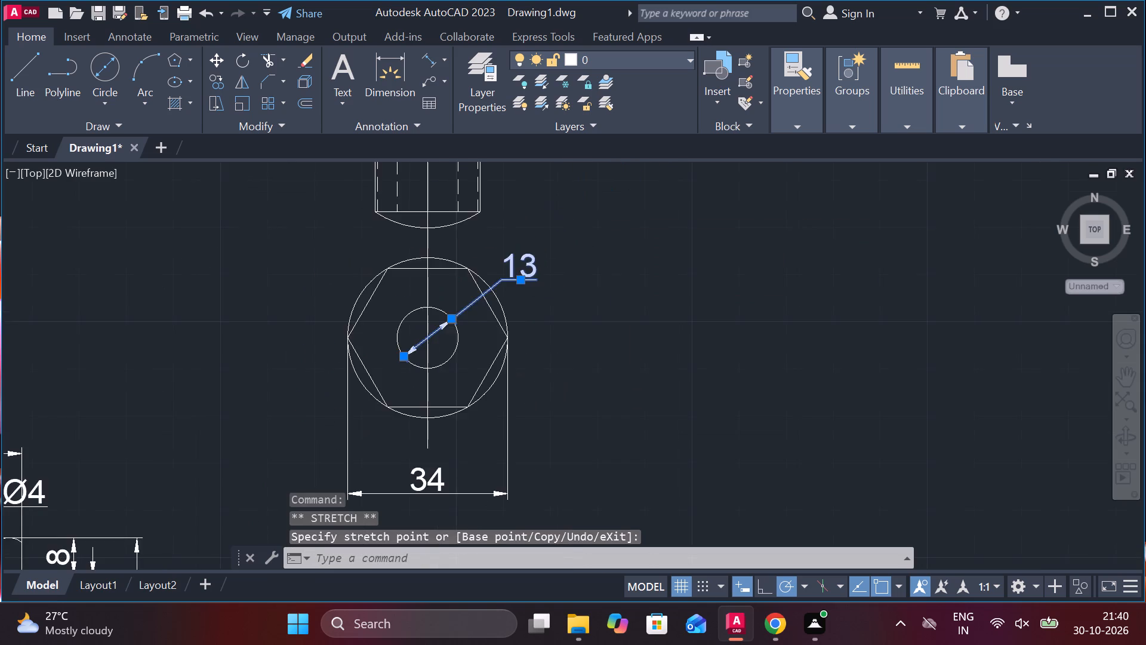
key(Escape)
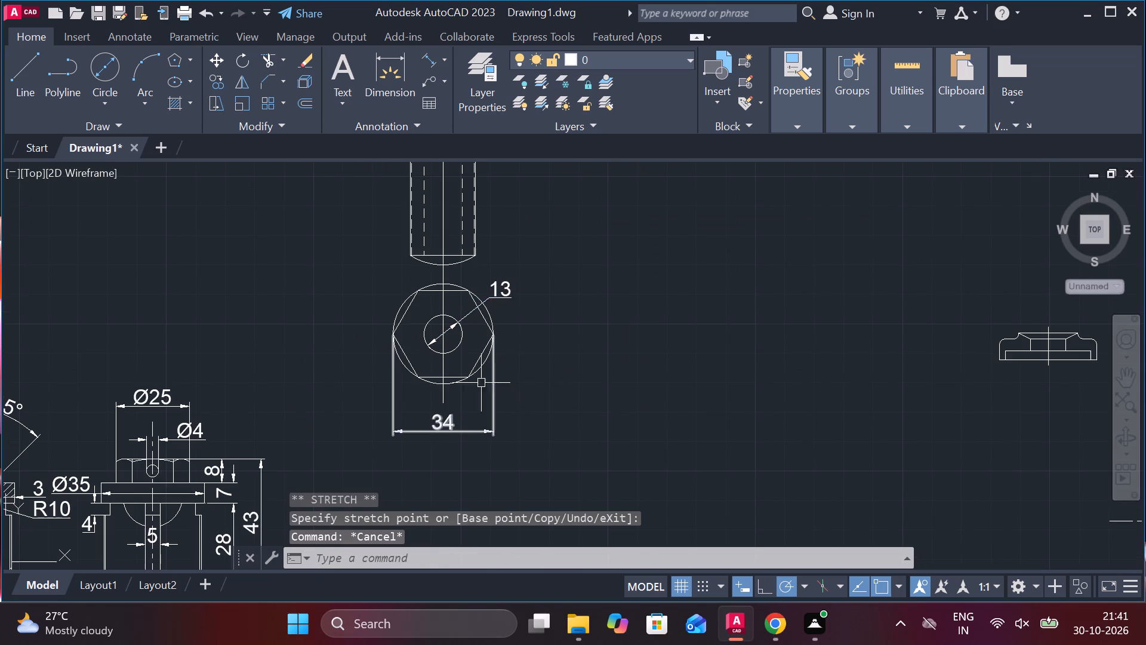
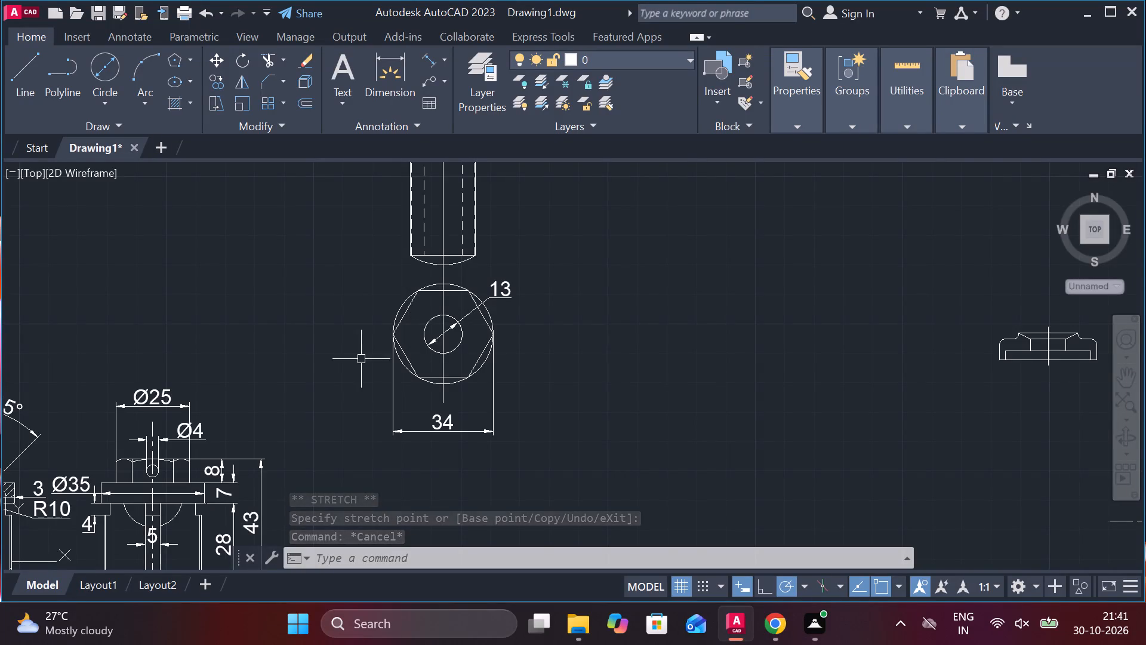
Add a vertical linear dimension for the head's height on the original headed-shank front view, placed just left of the head.
scroll(389, 272, down, 3)
scroll(392, 179, up, 3)
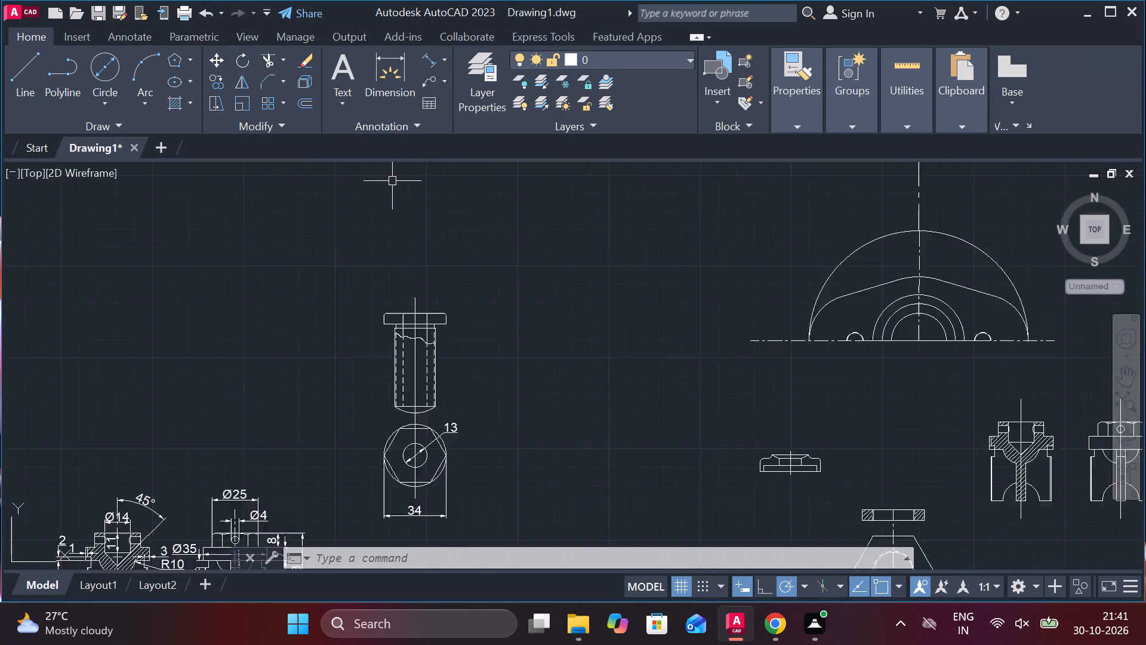
click(445, 56)
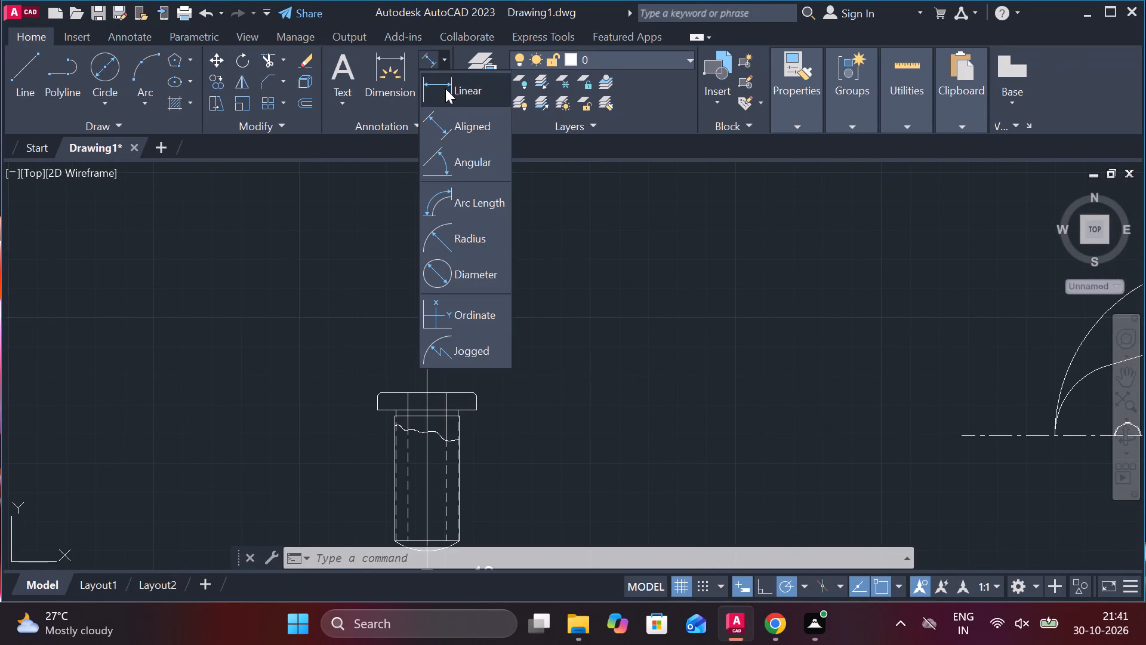
click(445, 88)
click(376, 413)
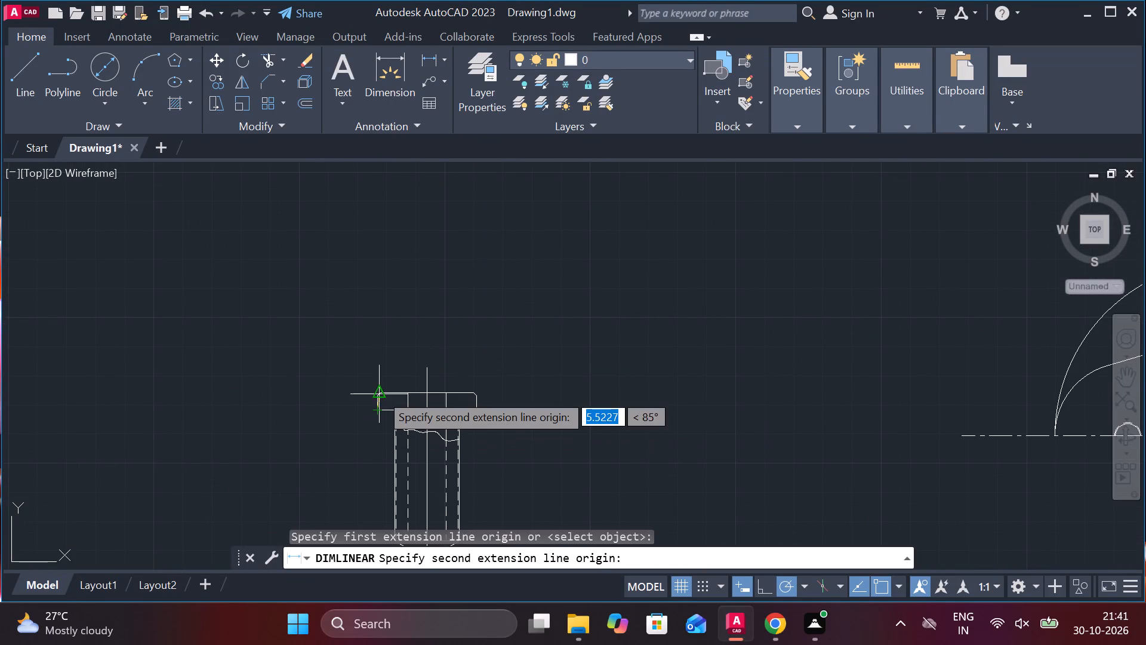
scroll(380, 393, up, 3)
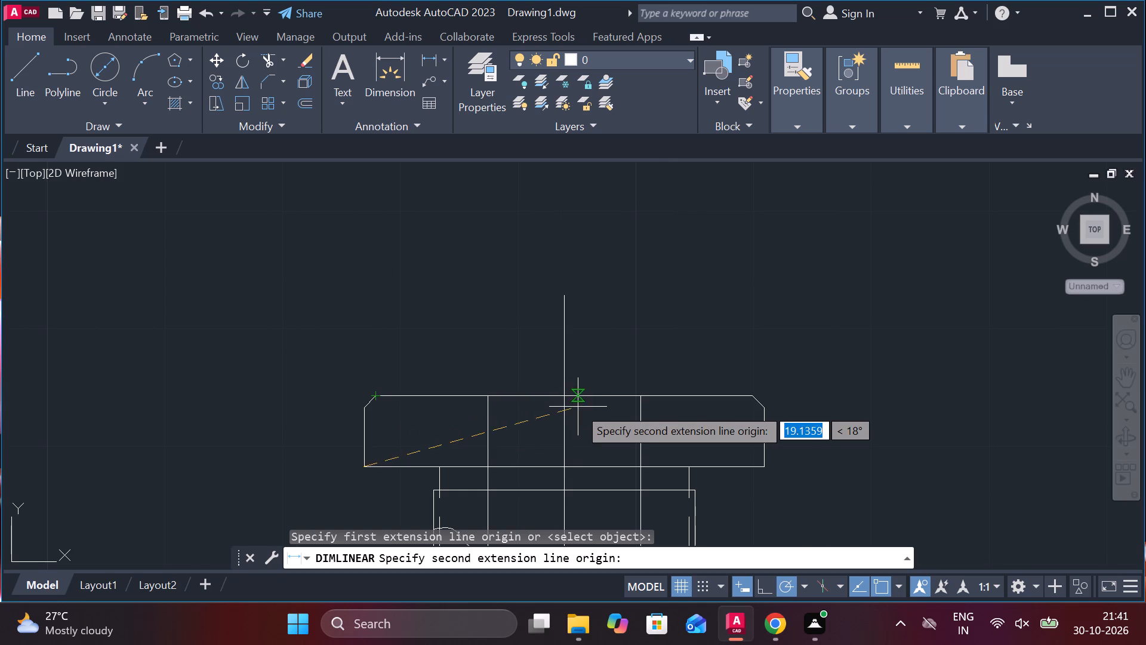
click(565, 401)
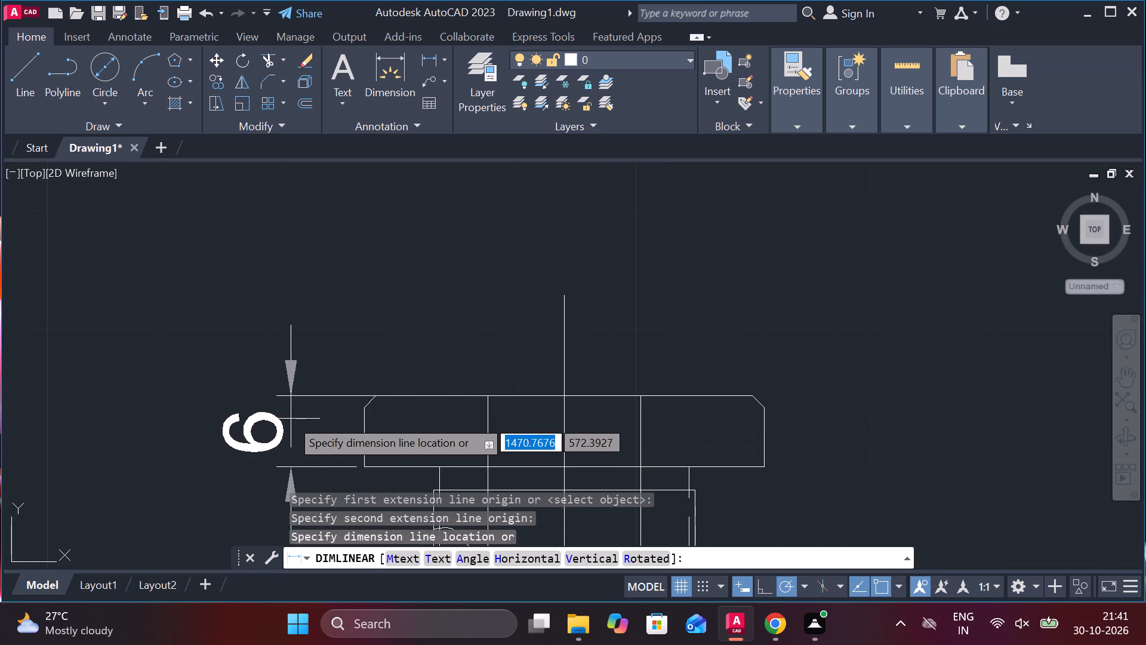
click(289, 419)
Add a vertical linear dimension from the shank's straight bottom edge to the head's top, placed left of the head-height dimension.
scroll(406, 365, down, 4)
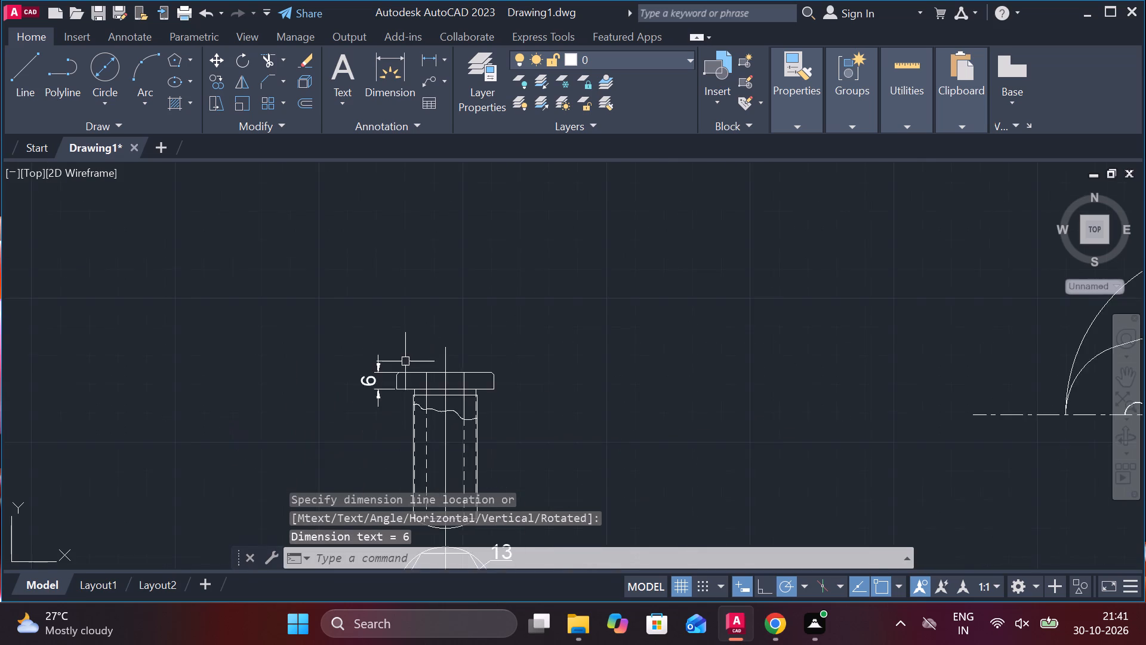
click(428, 65)
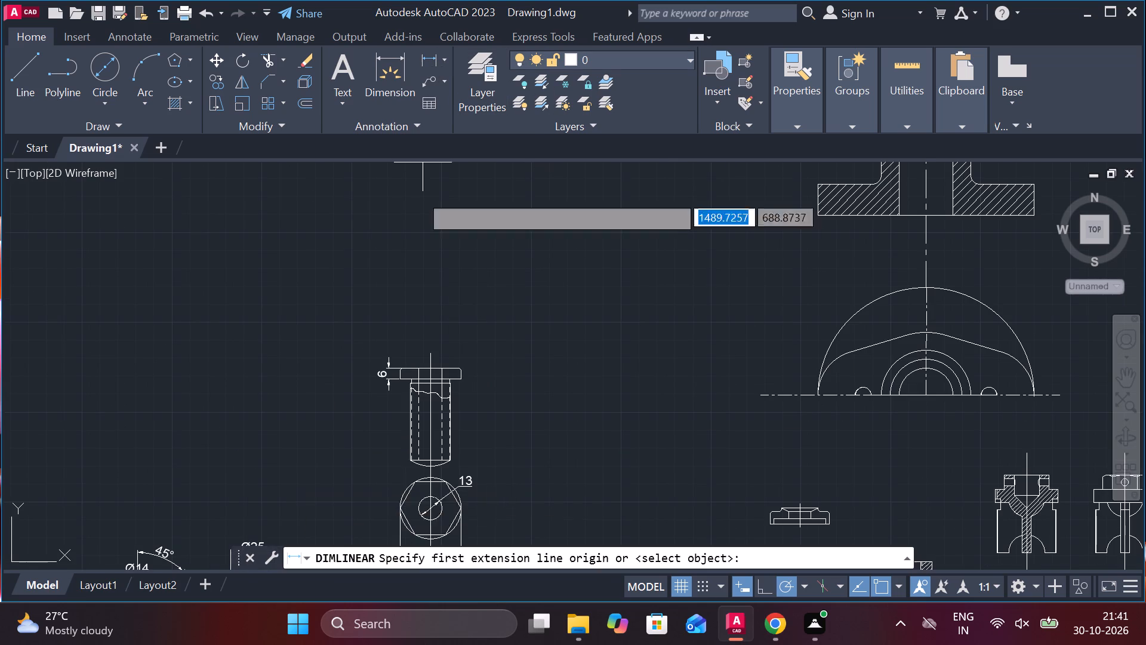
scroll(433, 463, up, 2)
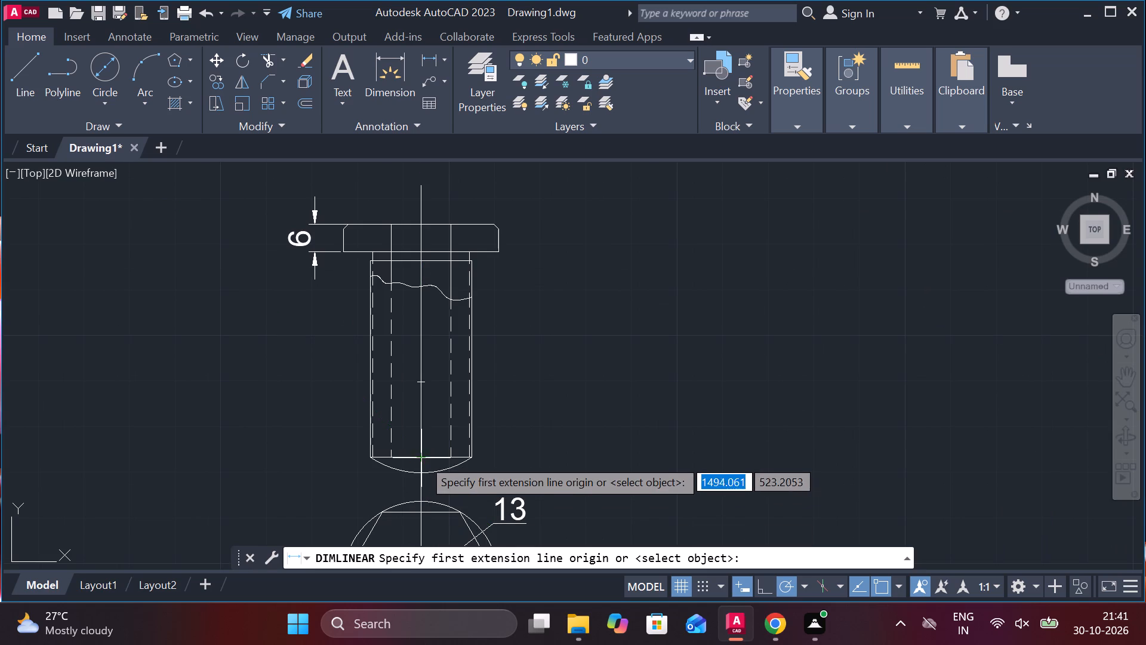
click(423, 457)
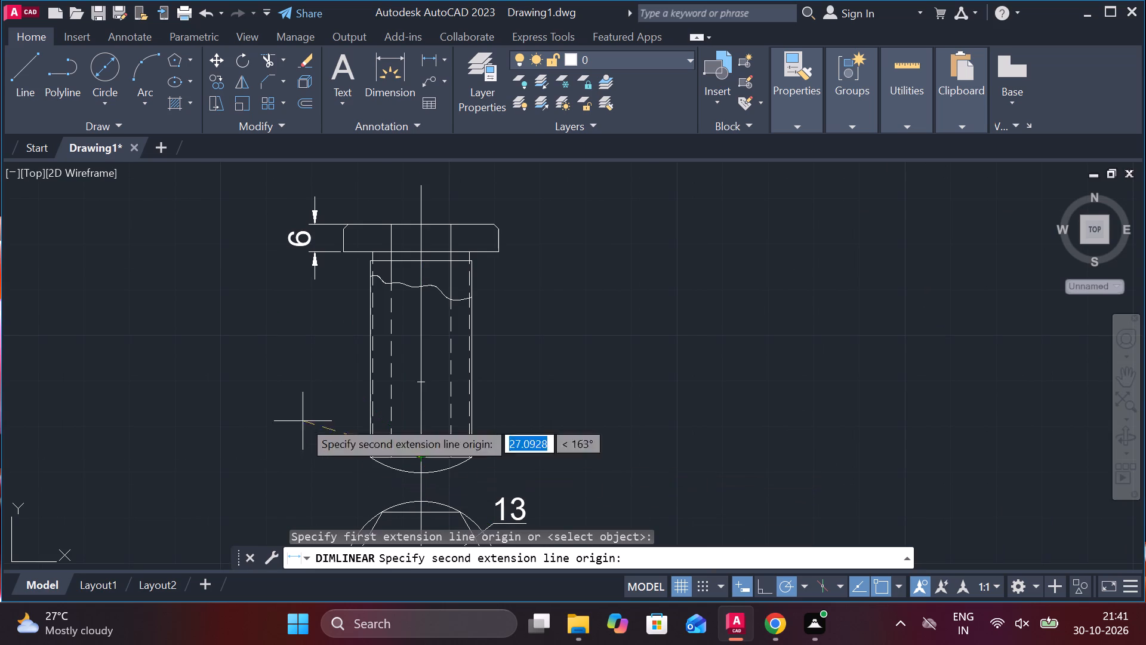
click(427, 229)
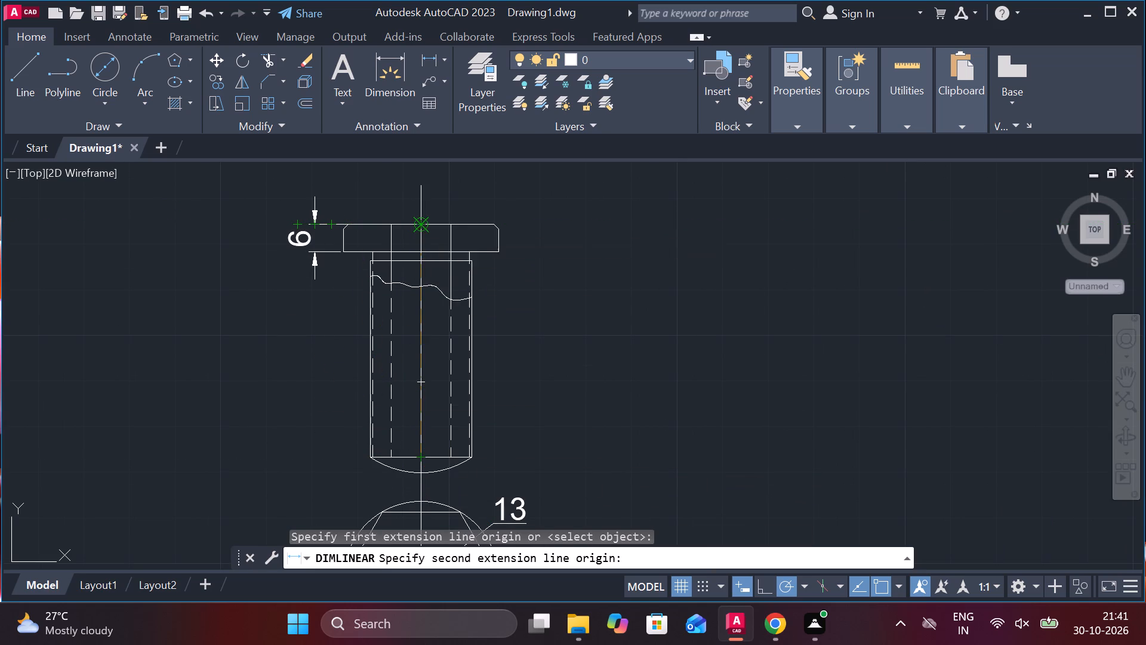
click(259, 251)
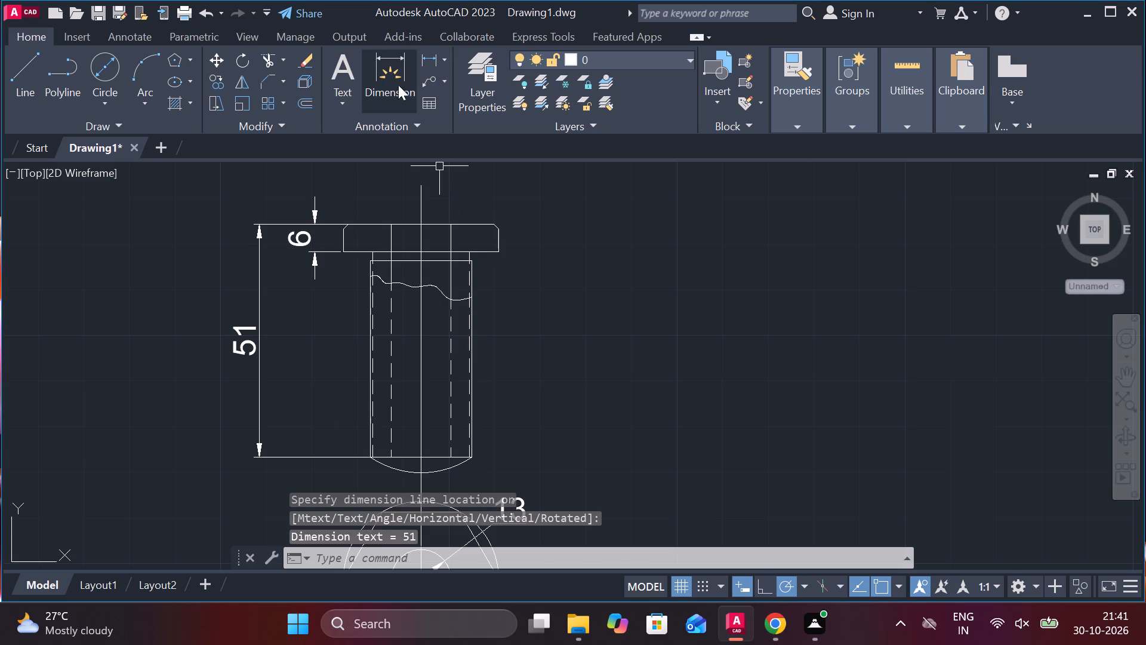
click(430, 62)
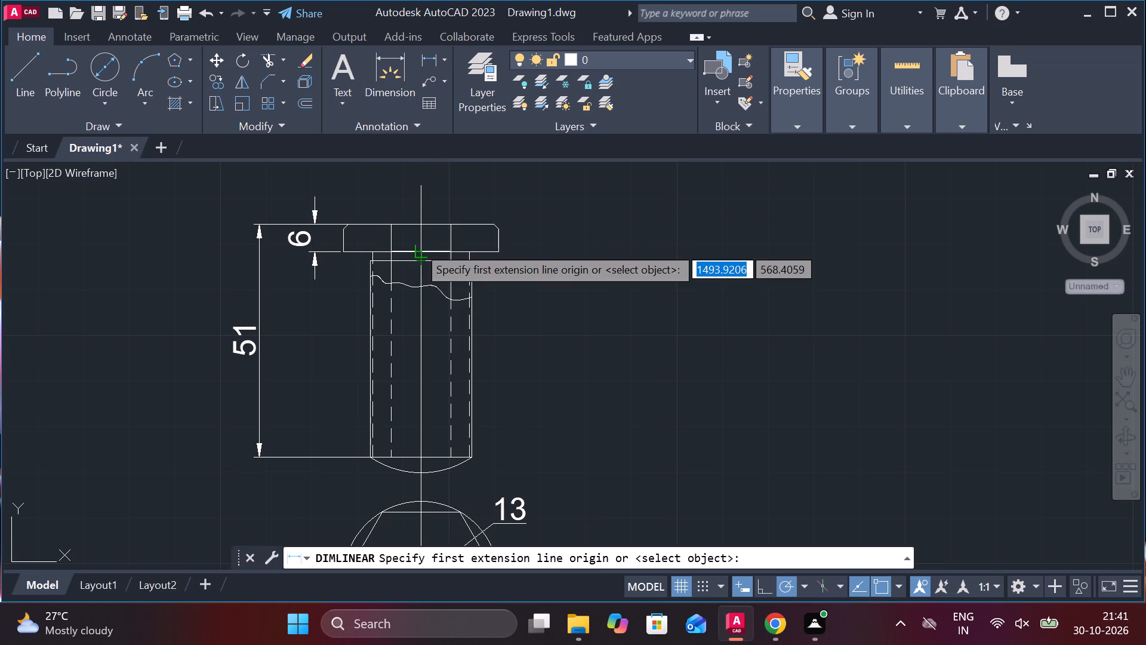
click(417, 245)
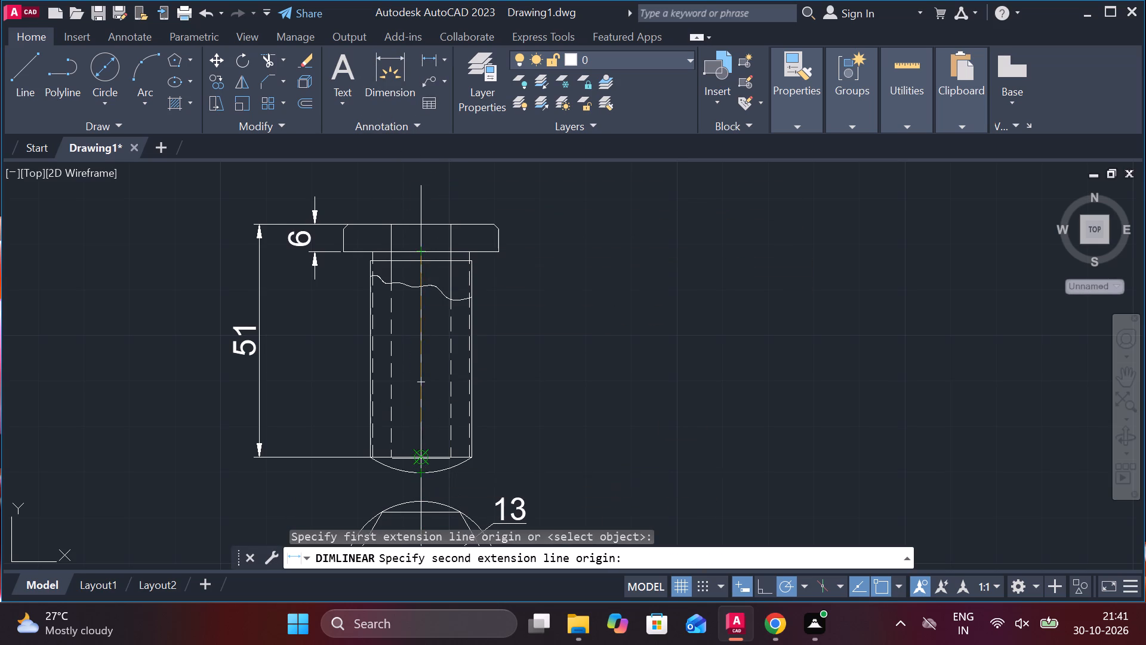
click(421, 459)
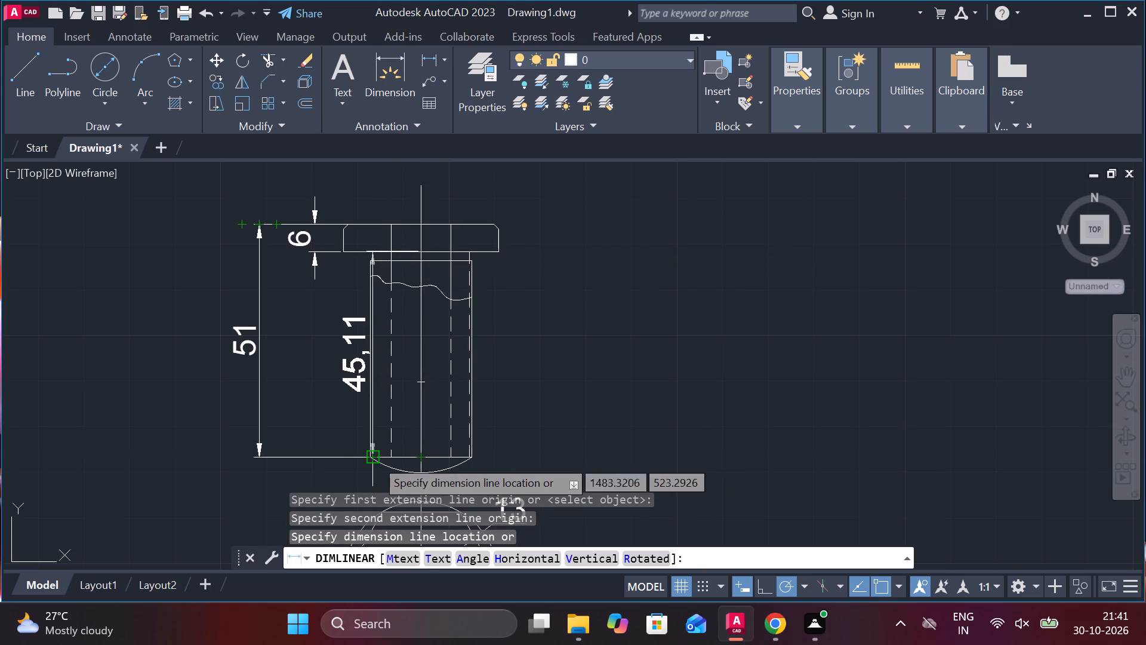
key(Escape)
Add a vertical linear dimension from the shank's straight bottom edge to the head's underside, in line with the head-height dimension.
click(421, 57)
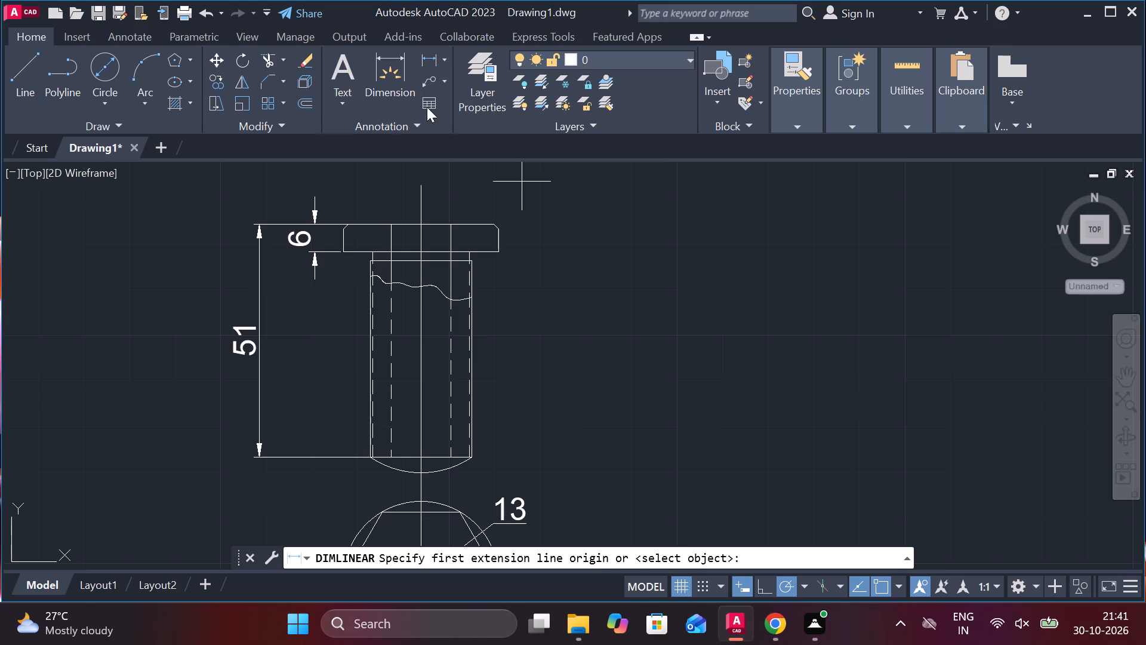
click(424, 460)
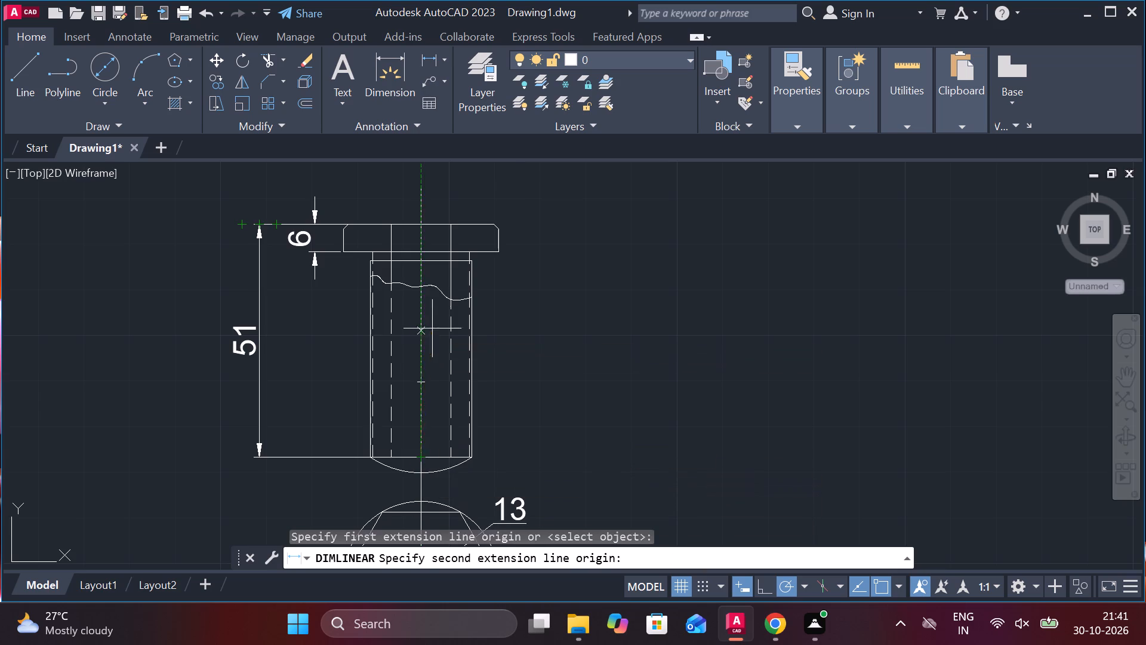
scroll(425, 283, up, 2)
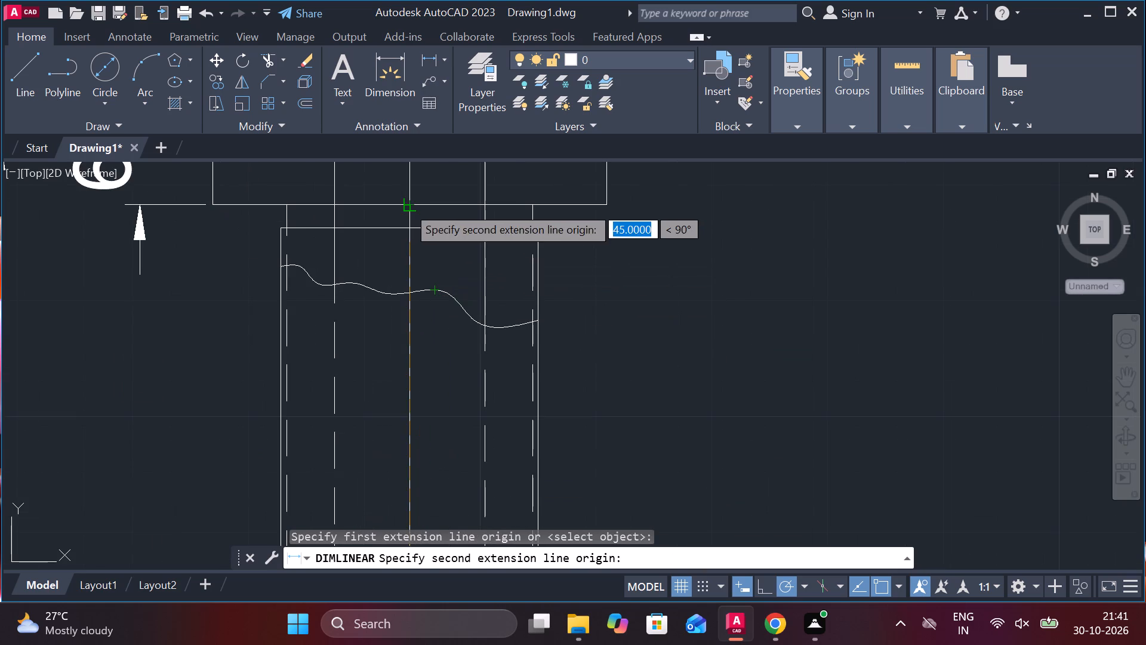
click(406, 205)
scroll(247, 284, down, 3)
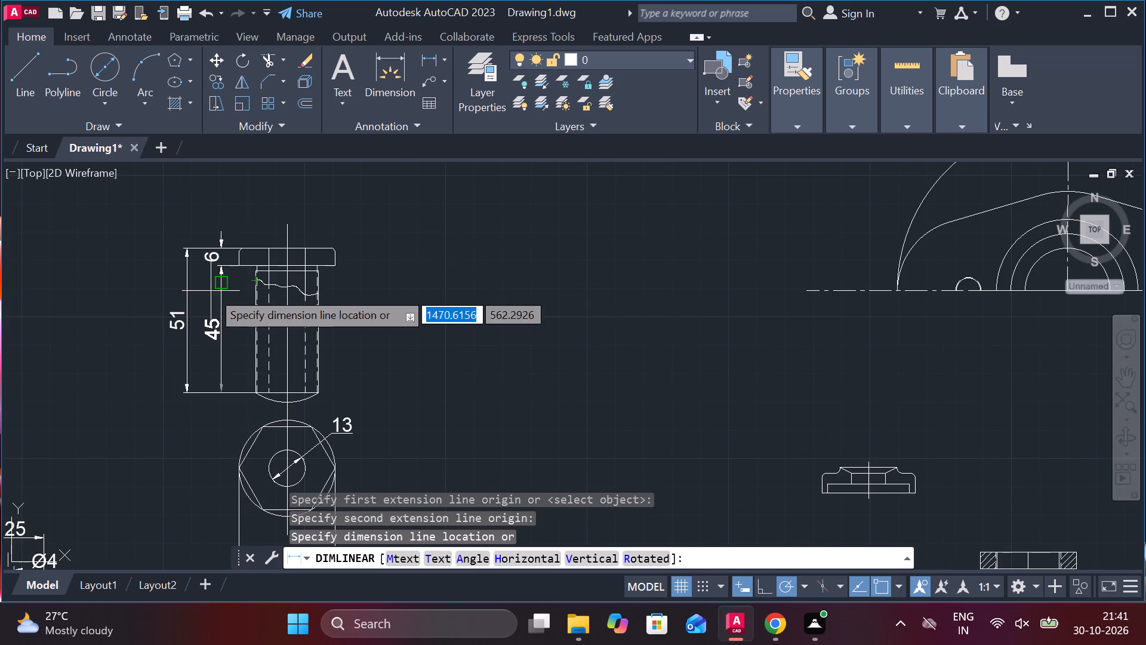
click(220, 292)
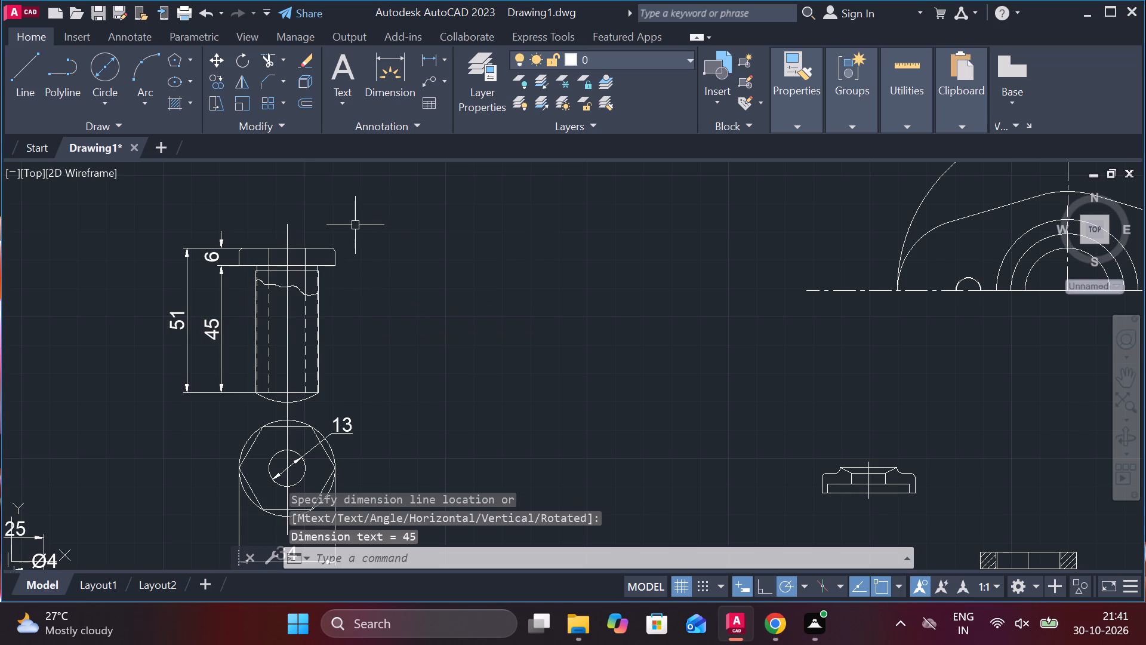
Add a radius dimension to the arc at the shank's bottom end, with its text placed below and left of the shank.
click(442, 58)
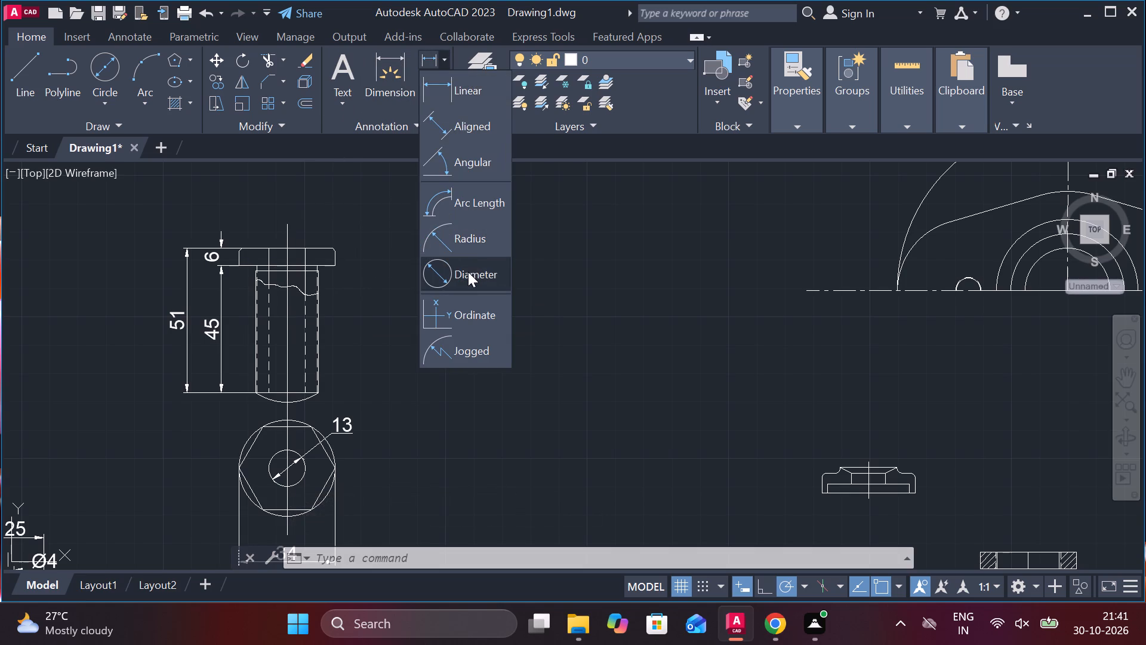
click(456, 246)
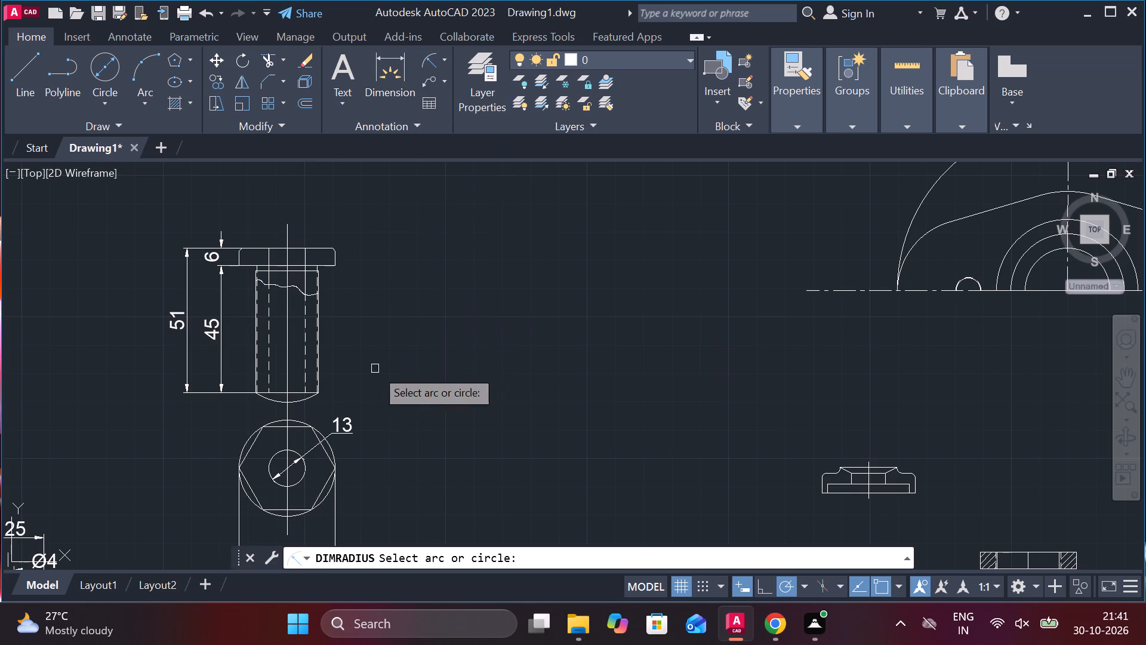
click(300, 404)
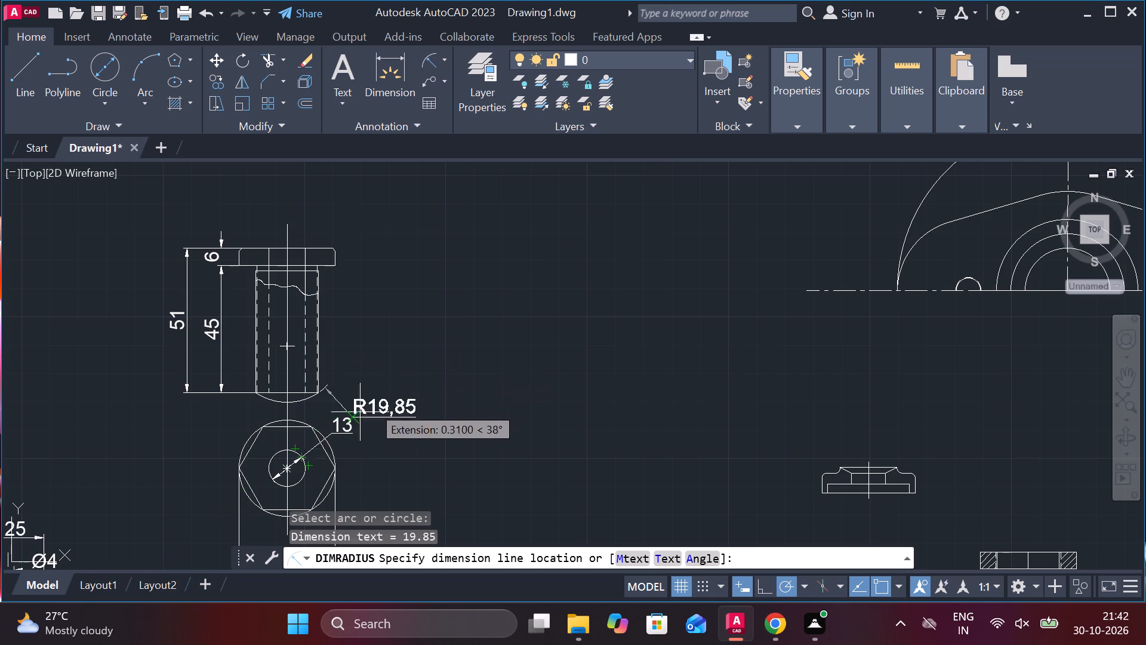
click(210, 457)
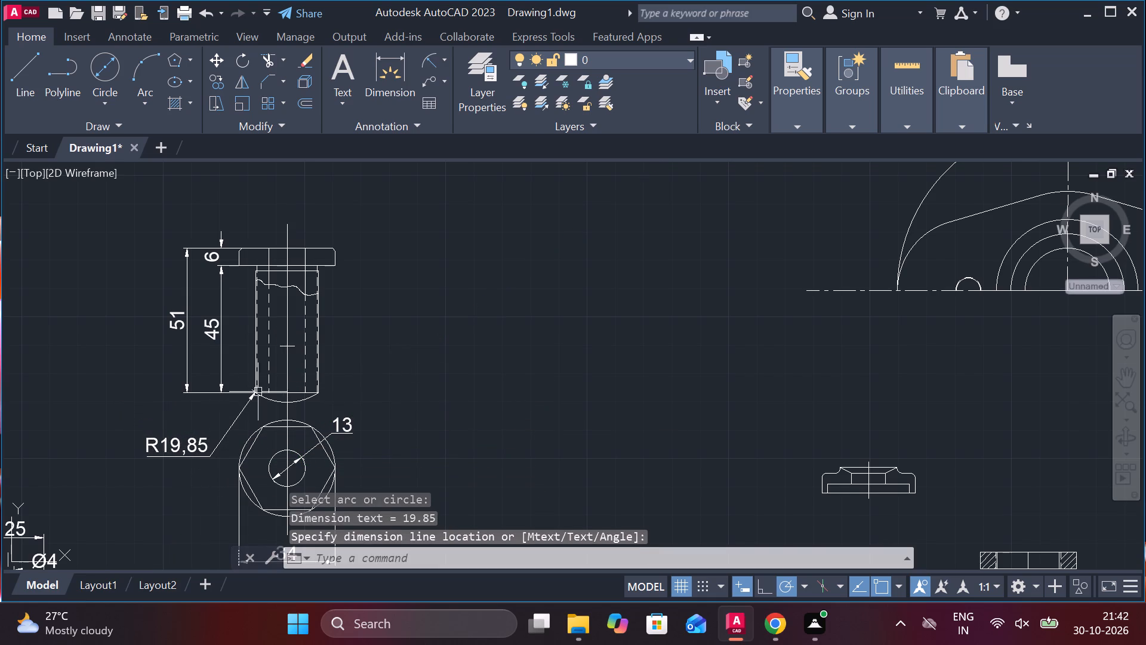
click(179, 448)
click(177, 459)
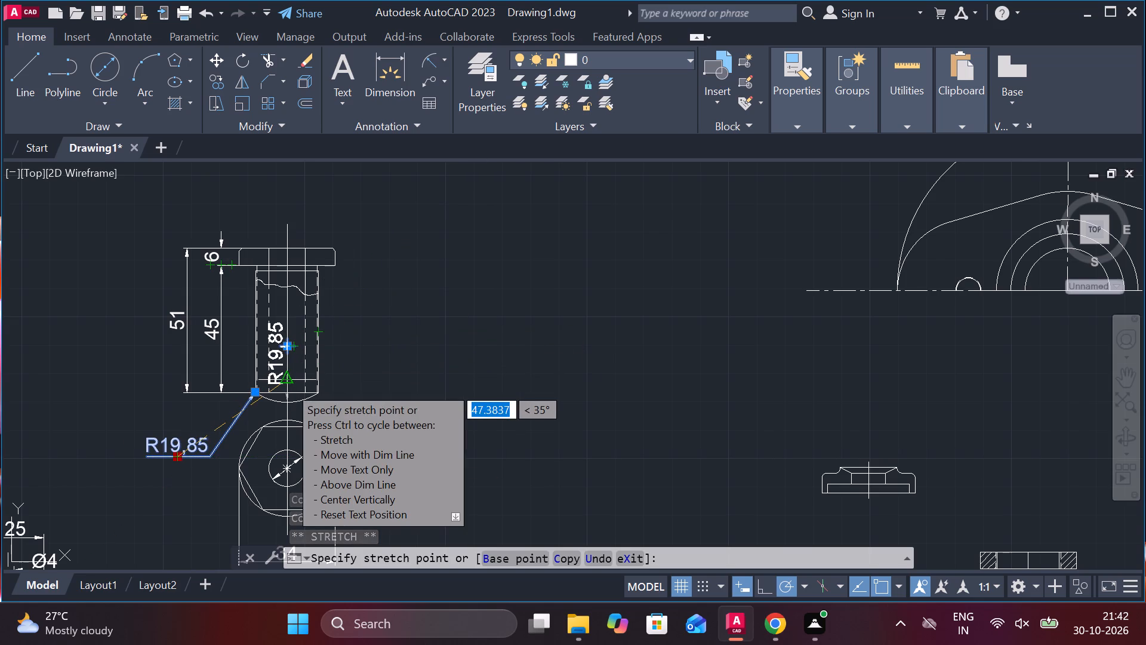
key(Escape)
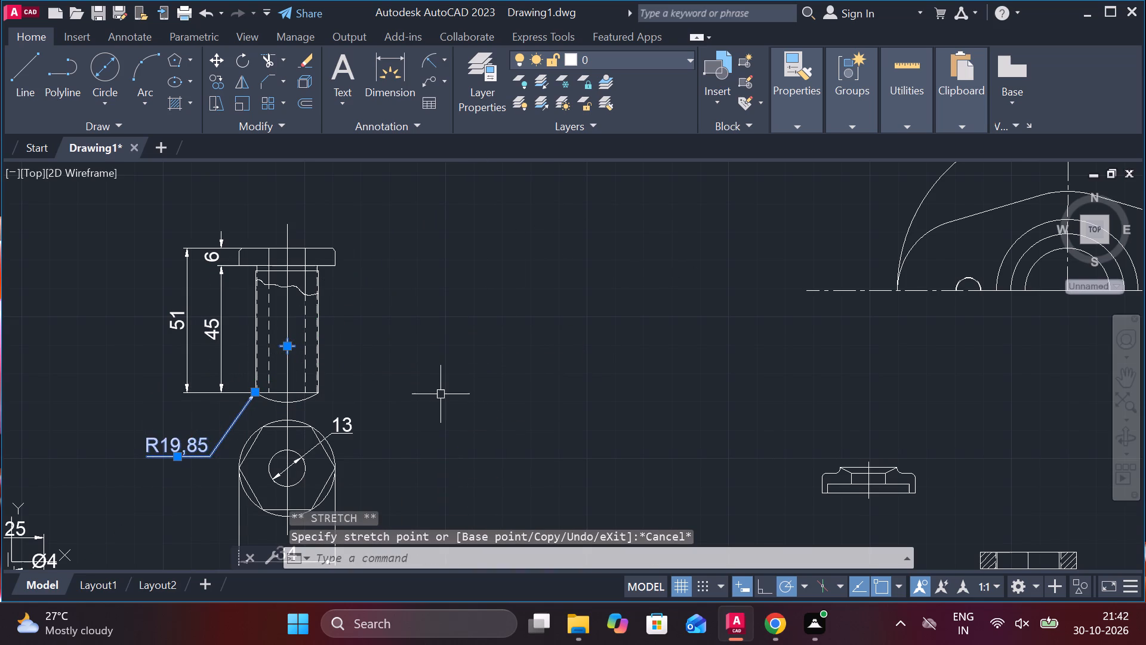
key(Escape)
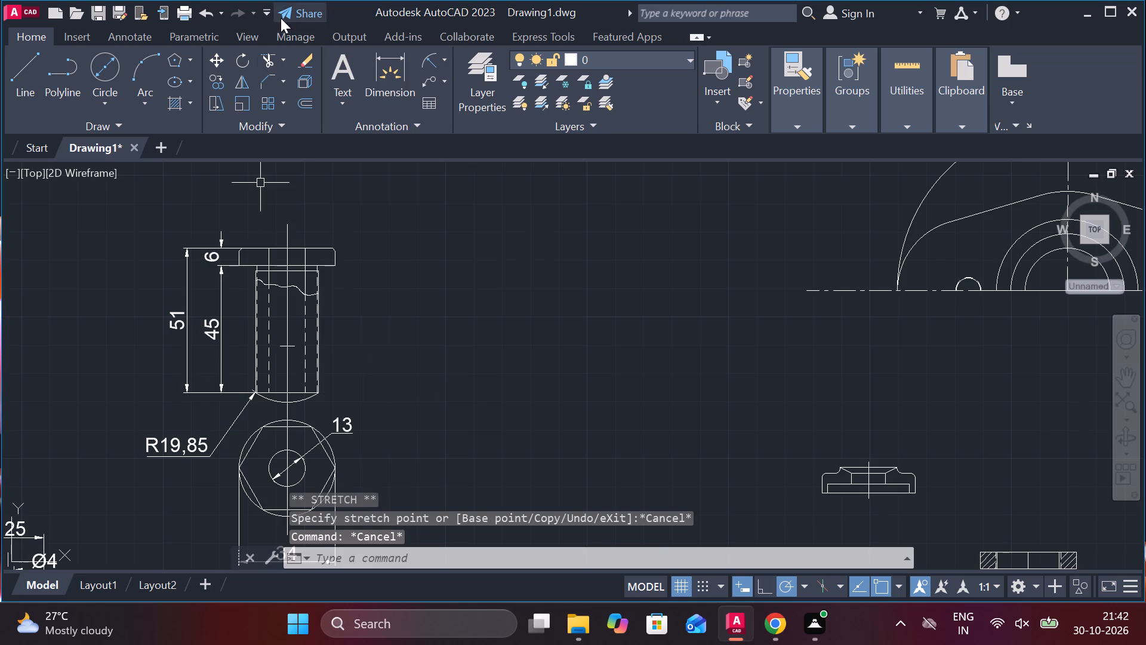
Add a horizontal linear dimension between the shank's outer side edges, with its dimension line inside the shank near mid-height.
click(444, 53)
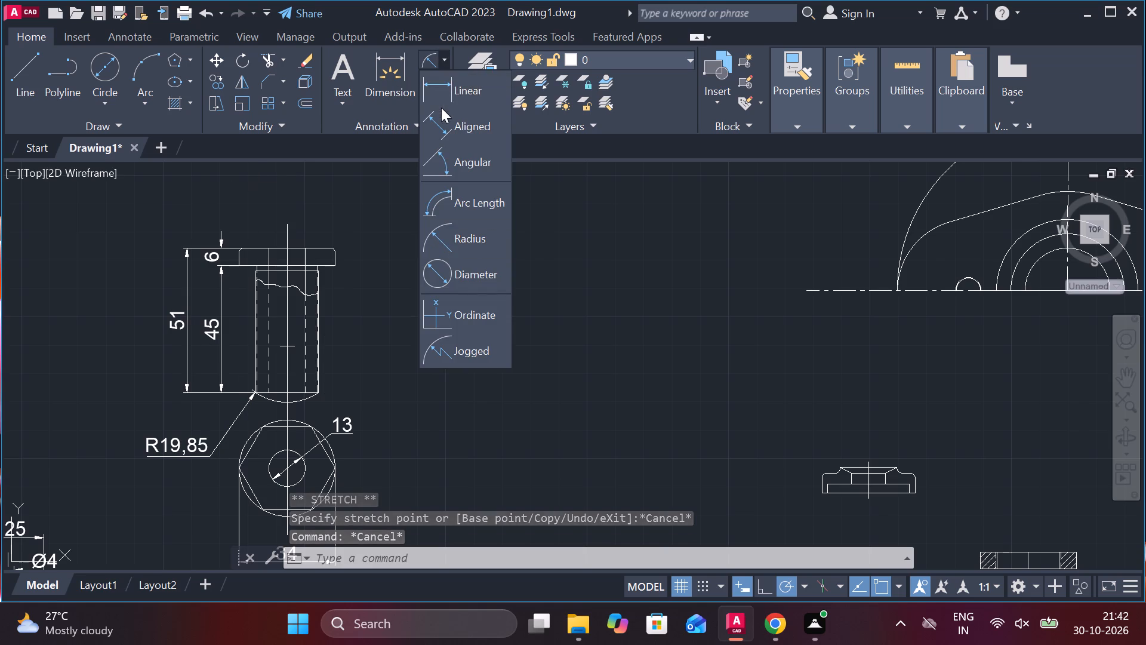
click(458, 90)
scroll(272, 333, up, 3)
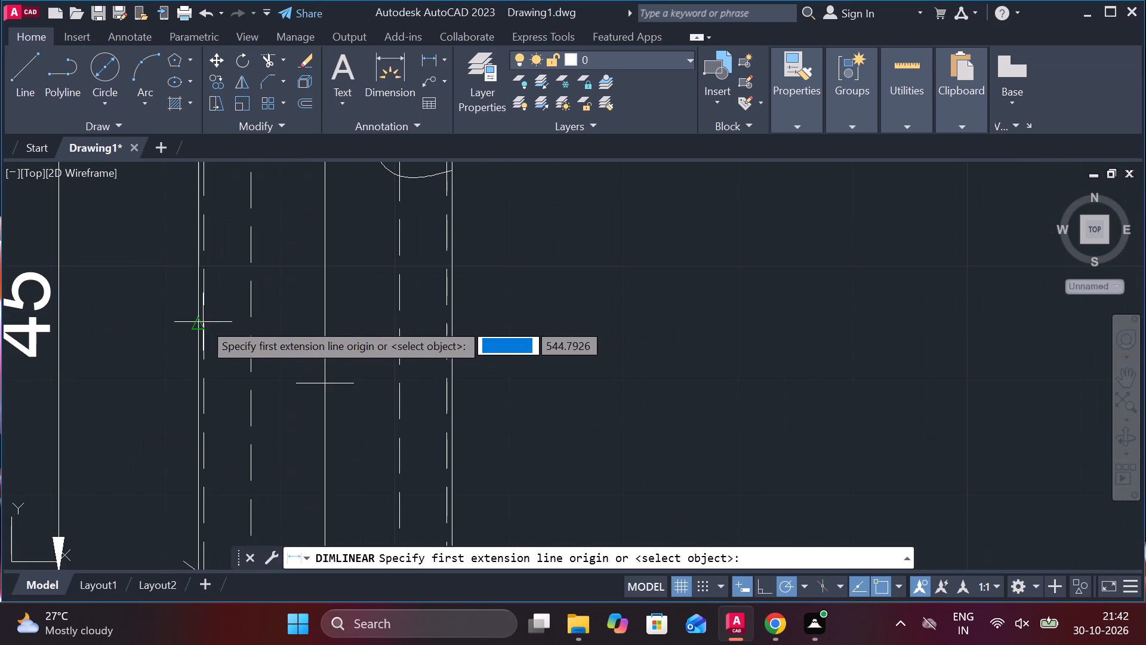
click(203, 322)
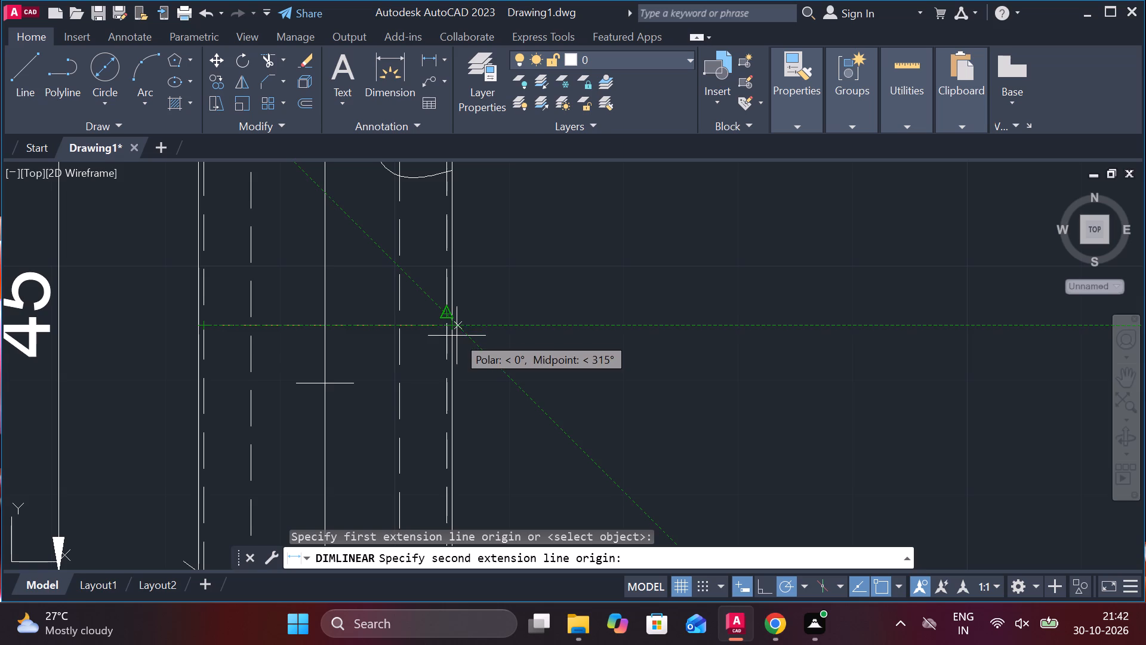
scroll(472, 332, up, 1)
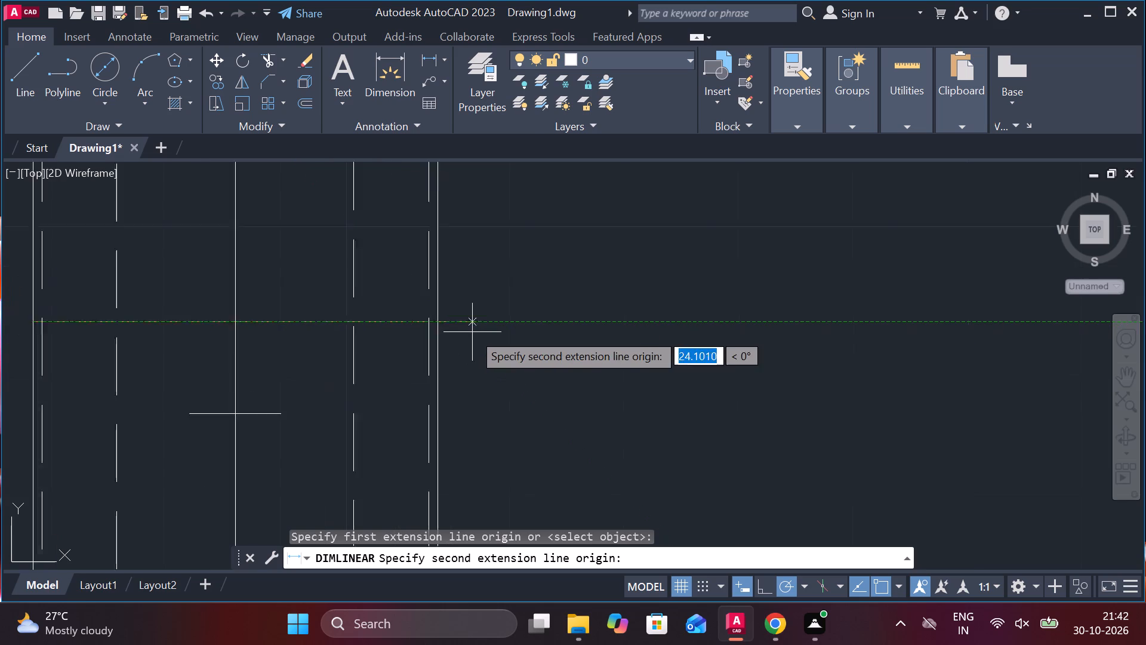
scroll(472, 332, up, 1)
click(420, 317)
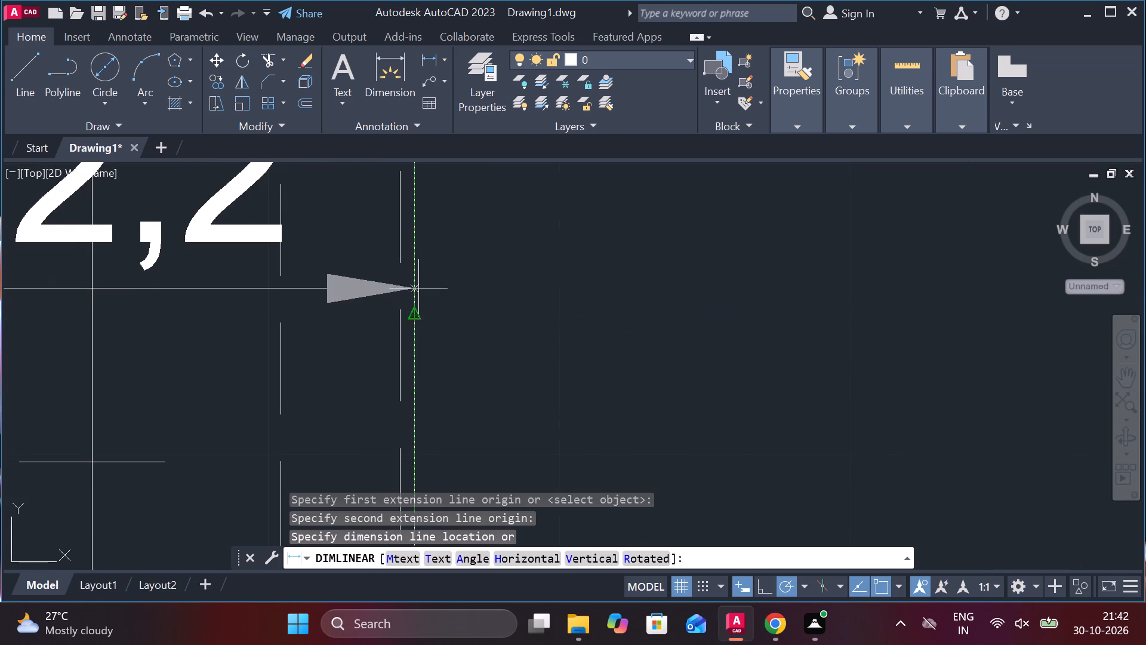
scroll(303, 352, down, 2)
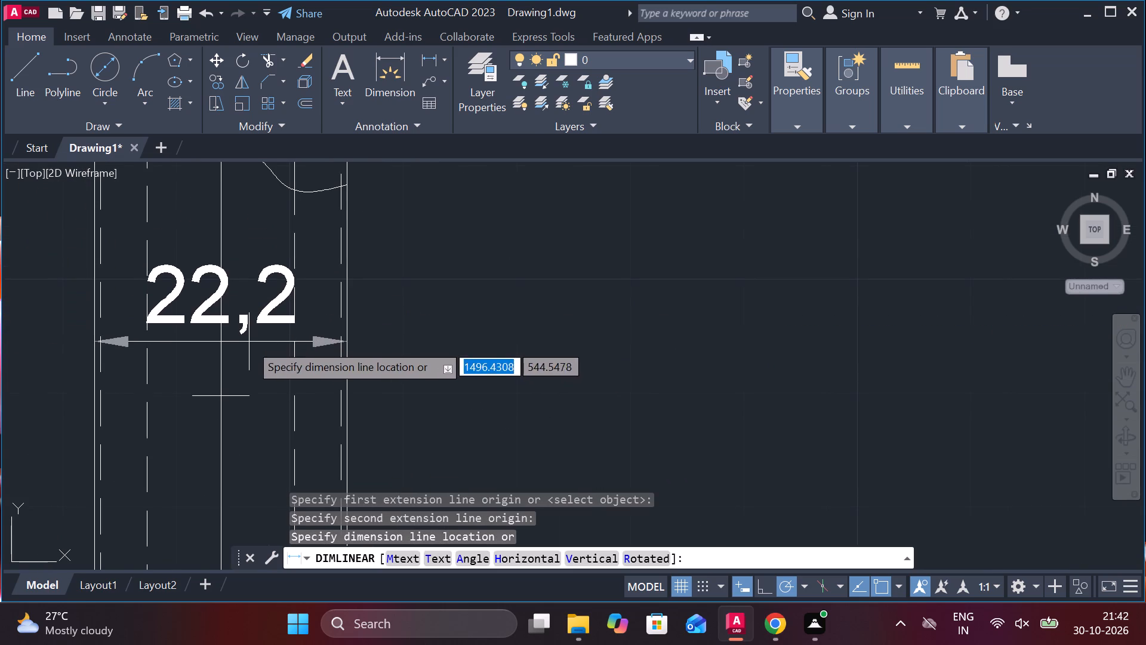
click(245, 348)
Place the shank width dimension inside the shank and override its text with 7/8" as an unstacked fraction.
click(209, 288)
click(209, 293)
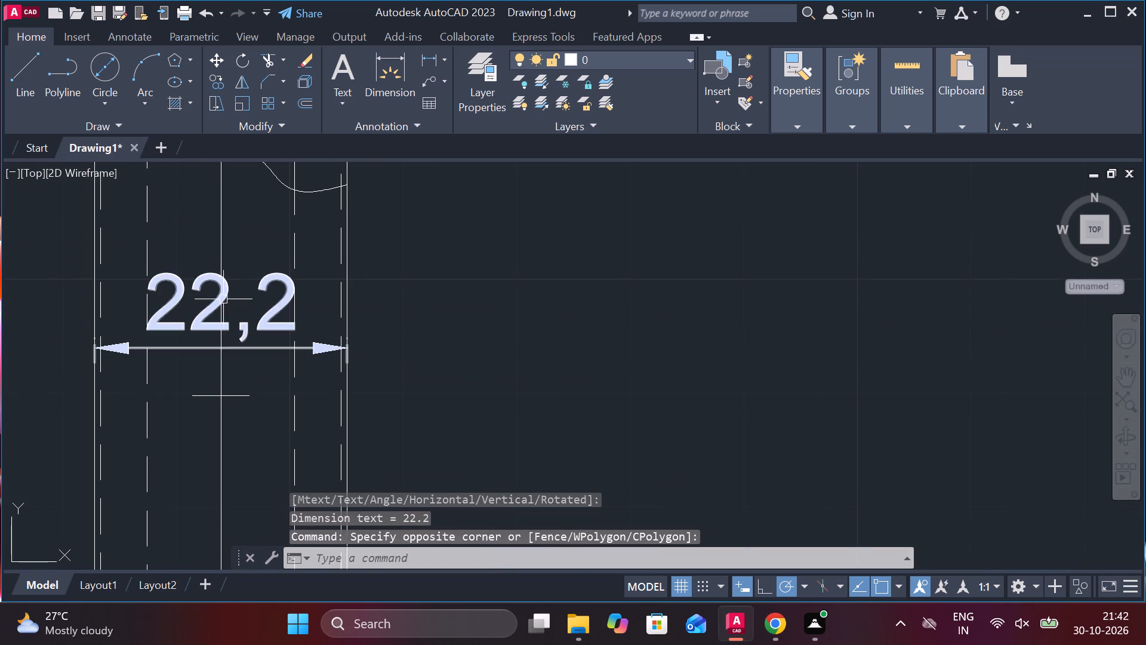
double_click(220, 299)
key(Right)
key(Right)
key(Right)
key(Right)
key(Right)
key(Right)
key(Right)
key(Right)
key(Right)
key(Right)
key(Right)
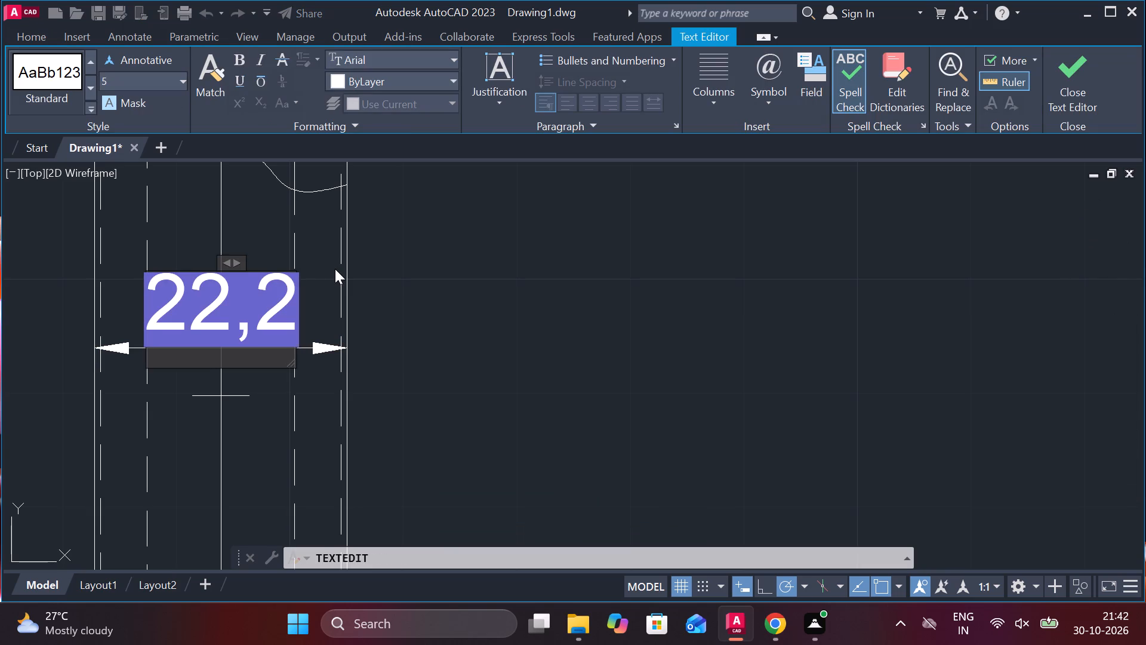
key(BackSpace)
key(3)
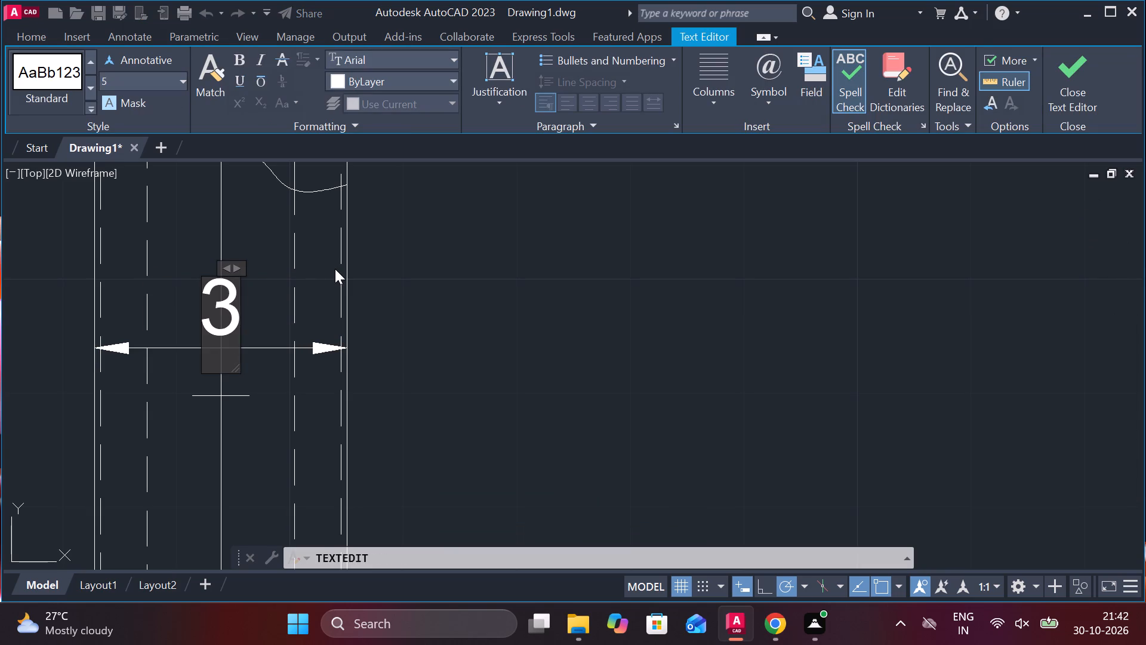
key(BackSpace)
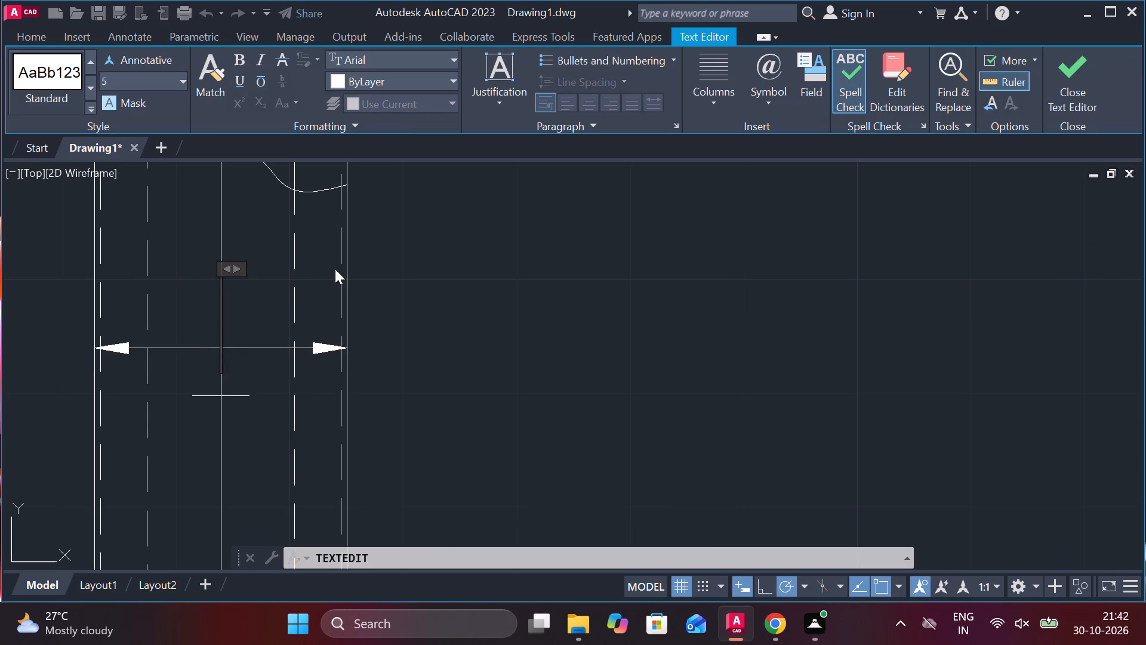
text(7/8)
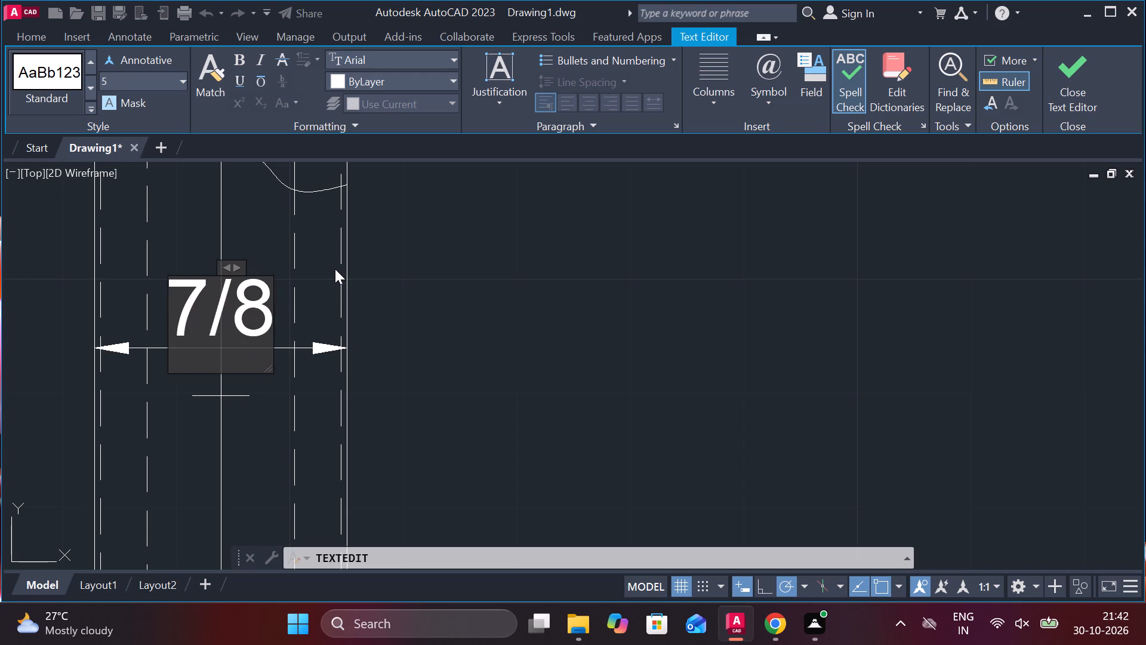
key(shift+quotedbl)
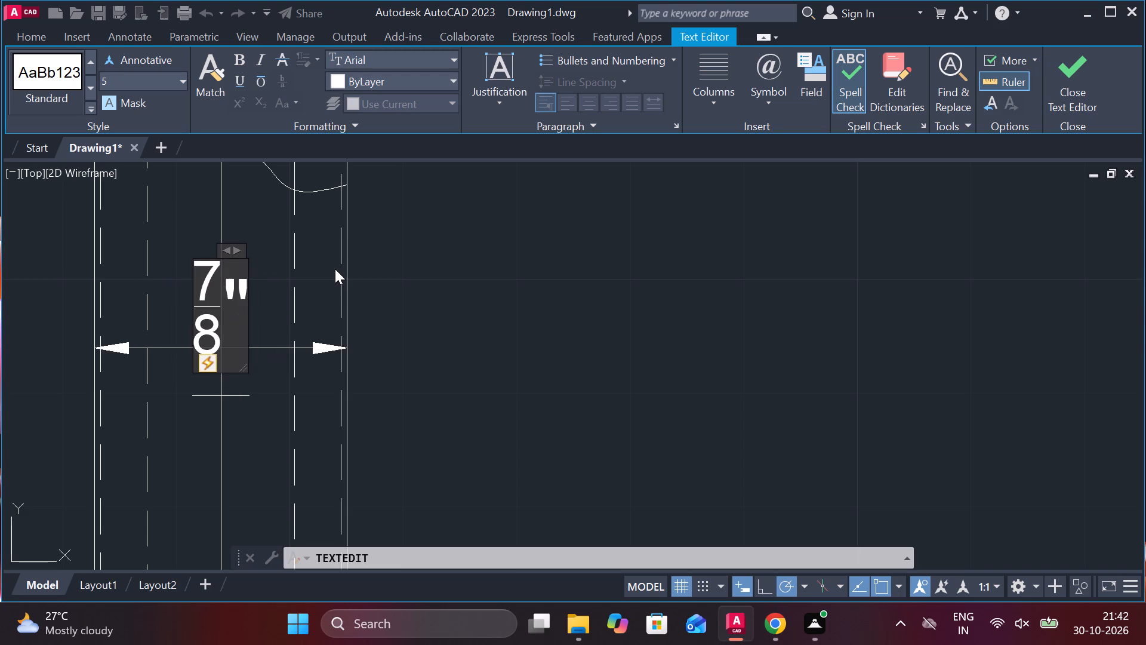
click(228, 309)
key(BackSpace)
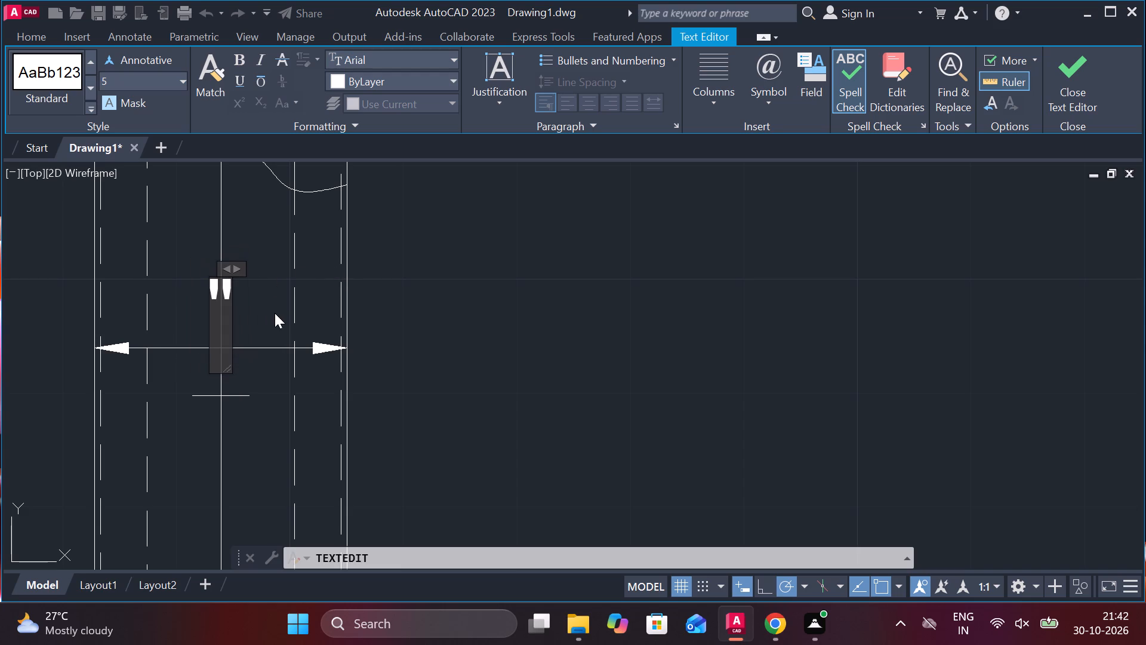
key(7)
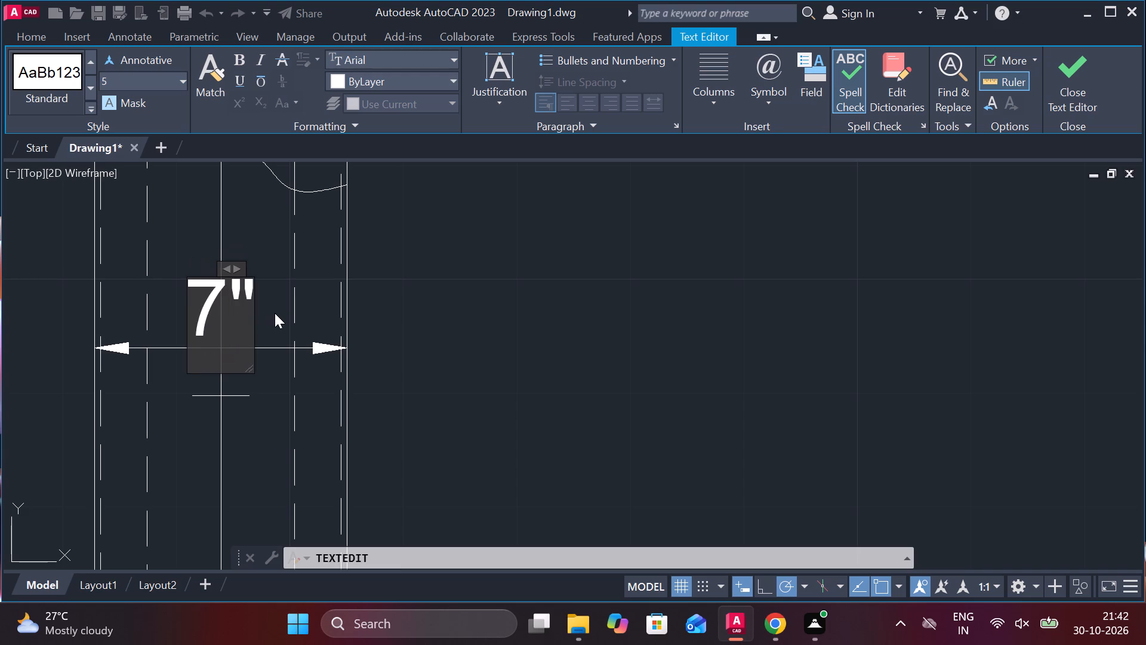
key(slash)
key(8)
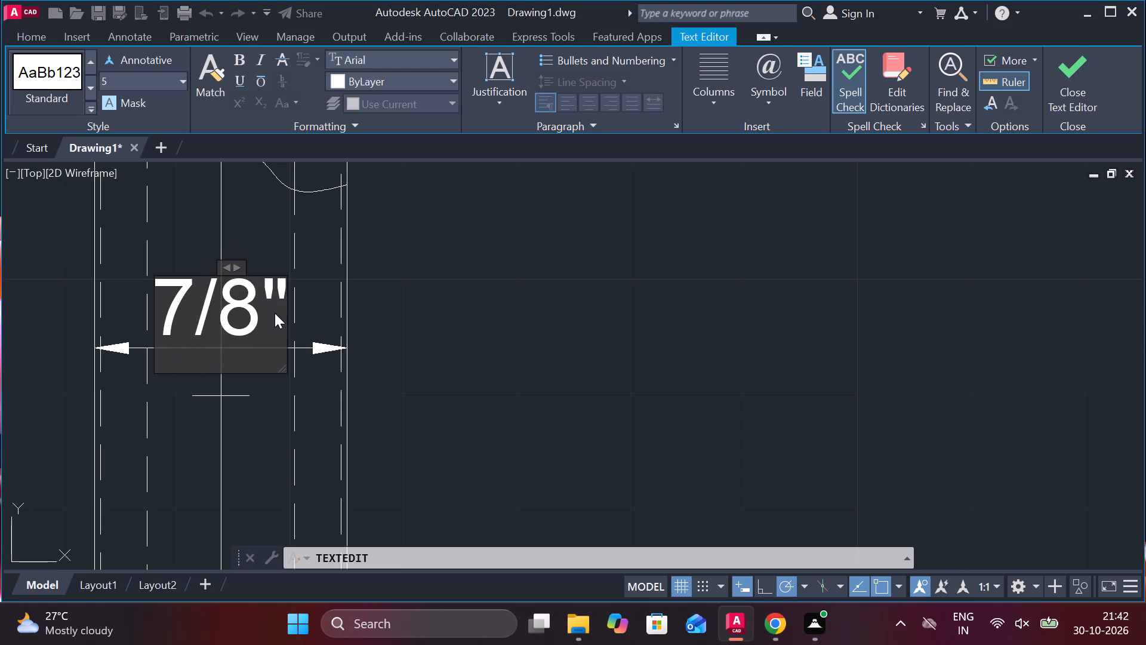
click(569, 367)
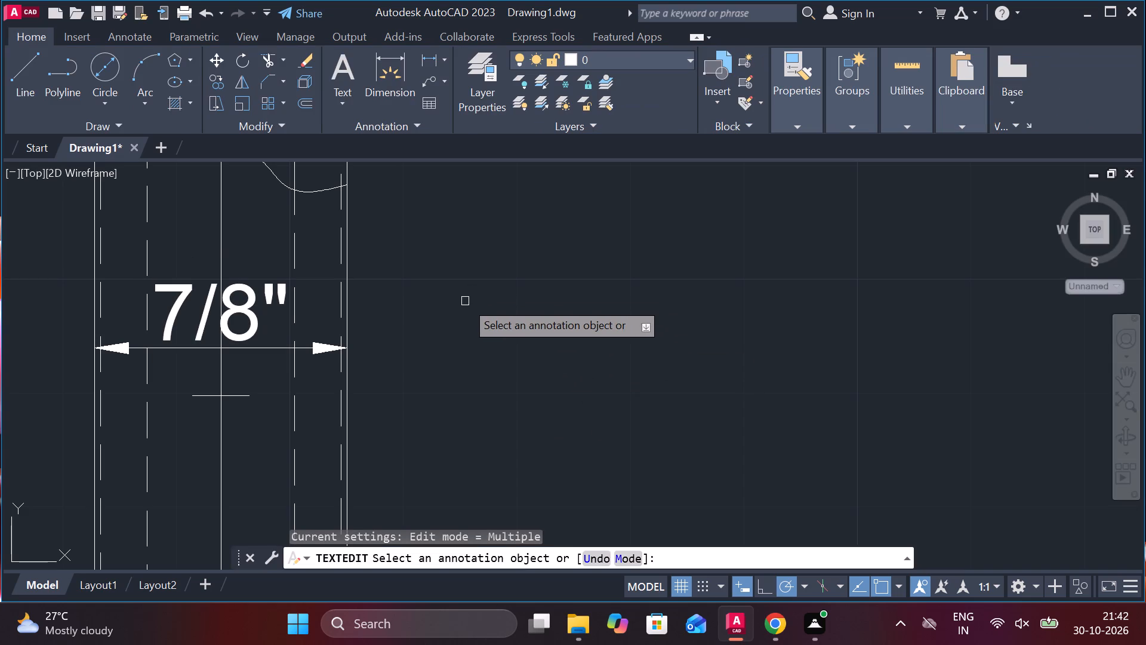
scroll(465, 301, down, 5)
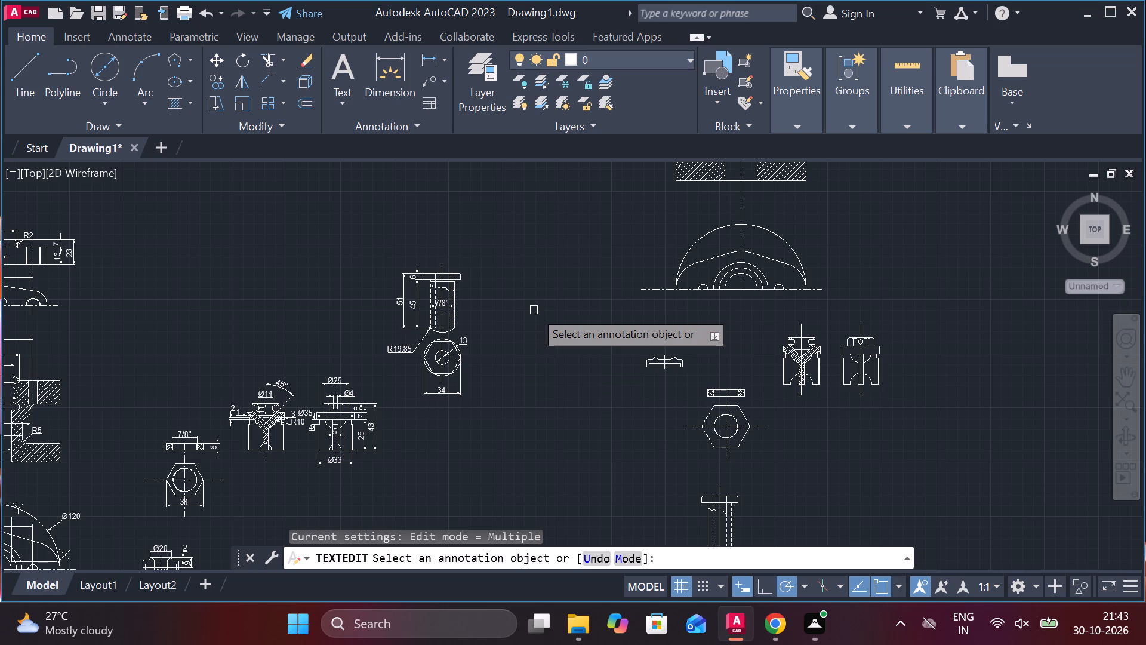
scroll(534, 310, down, 1)
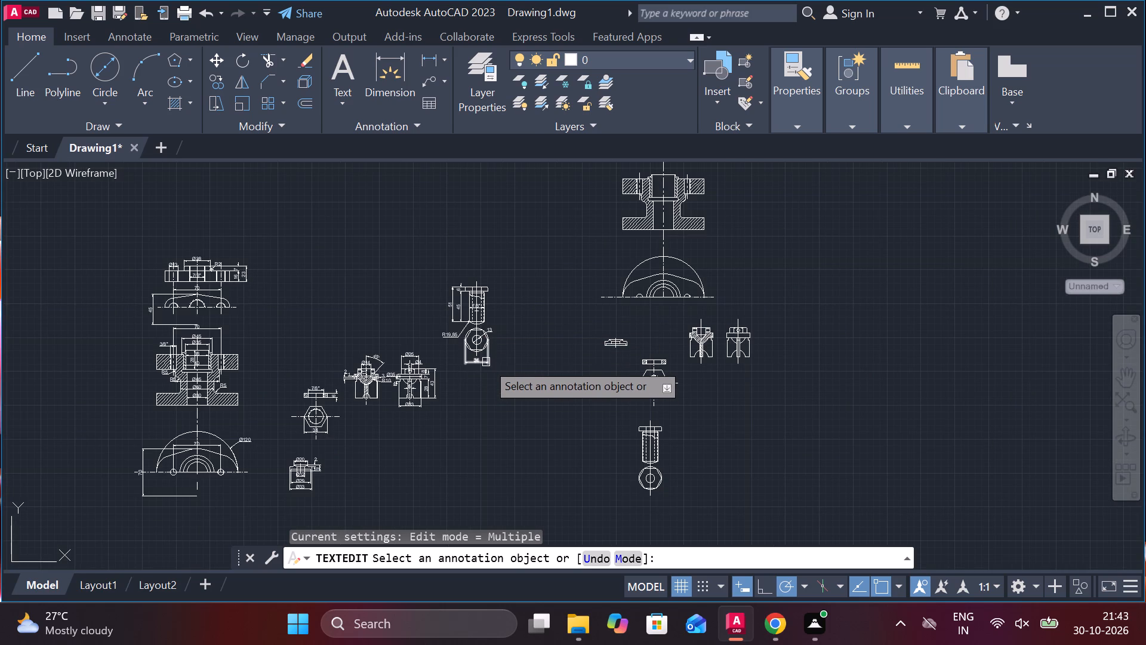
scroll(481, 337, down, 2)
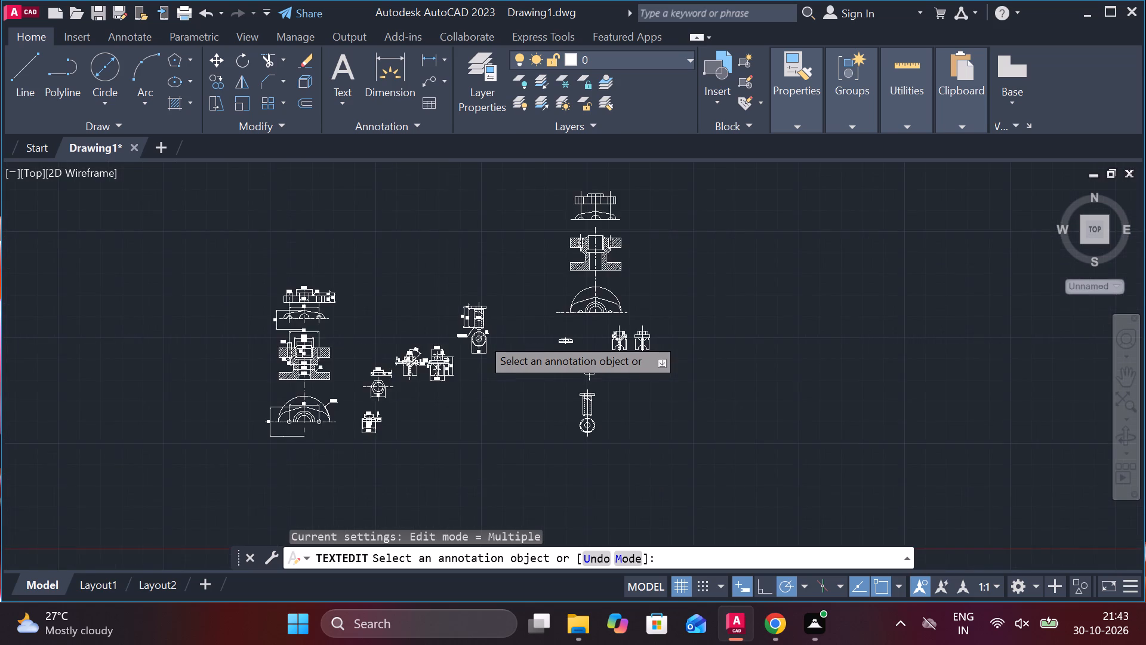
scroll(503, 364, up, 2)
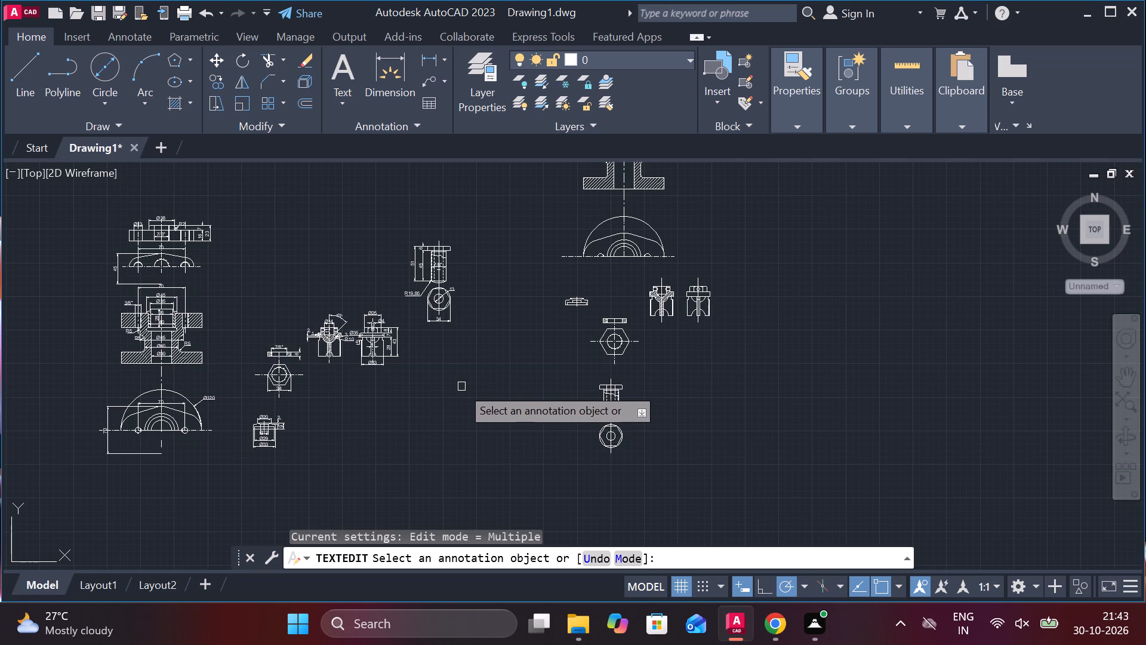
key(Escape)
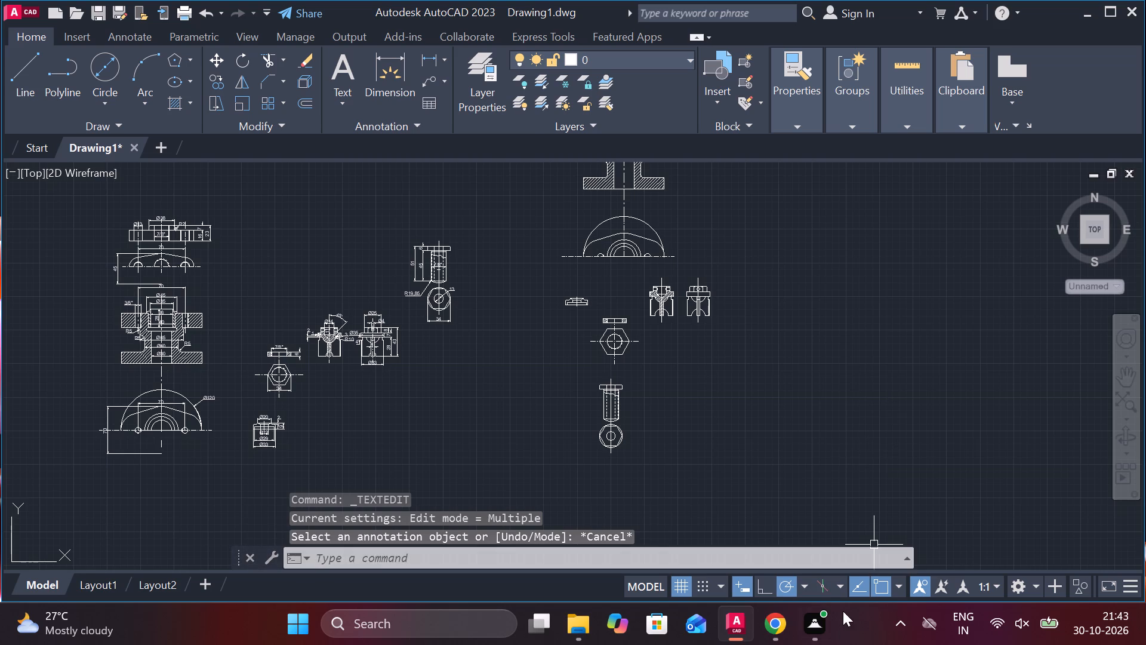
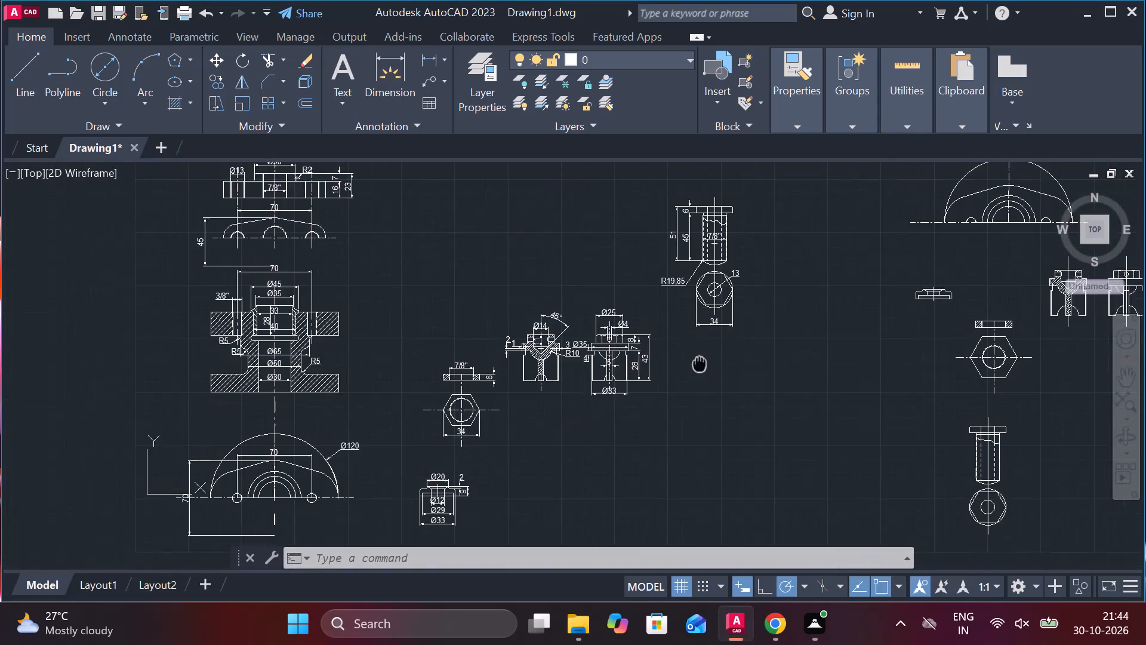
Review the dimensioned flange, nut, valve and headed-shank part views for dimension values and labels.
middle_drag(509, 365, 506, 301)
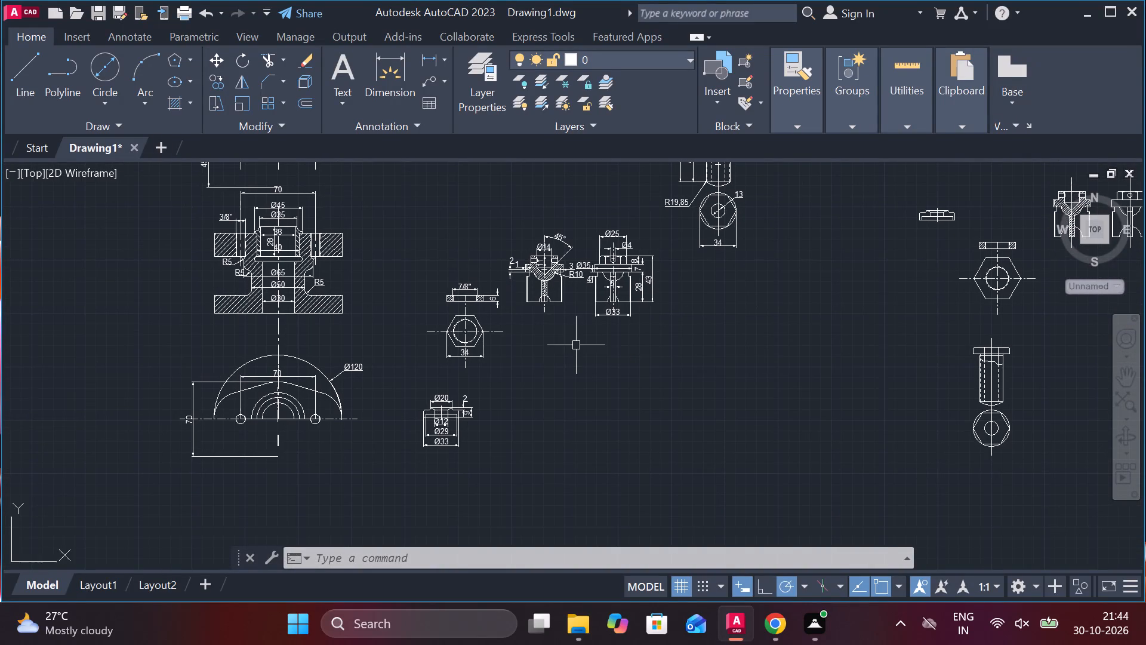
scroll(220, 443, up, 1)
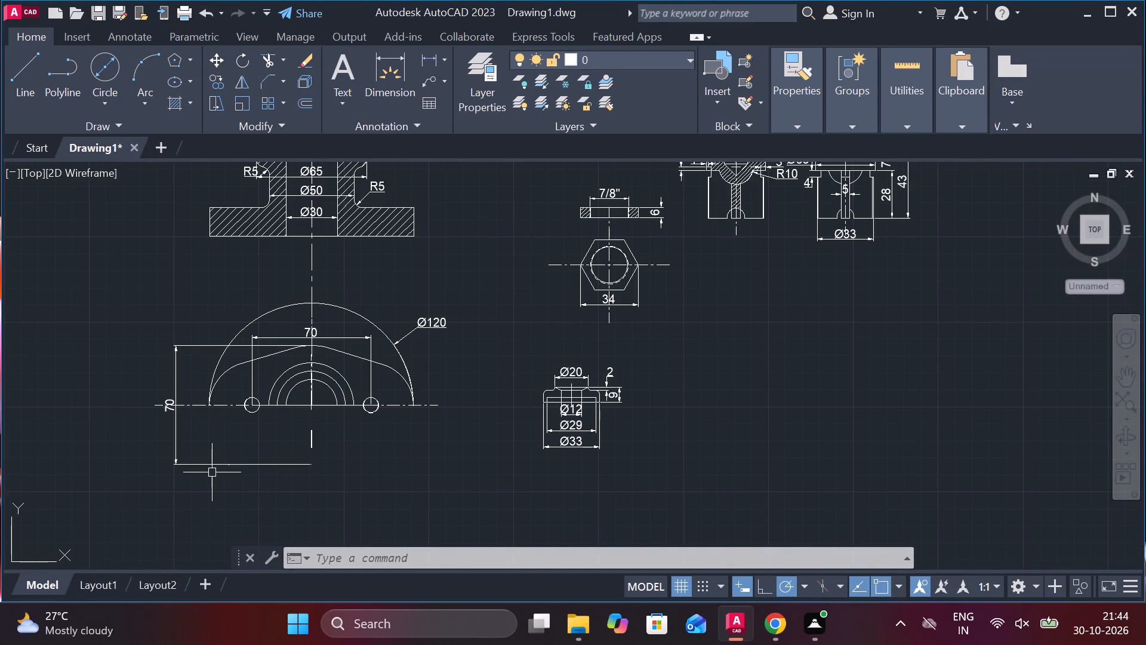
middle_click(295, 449)
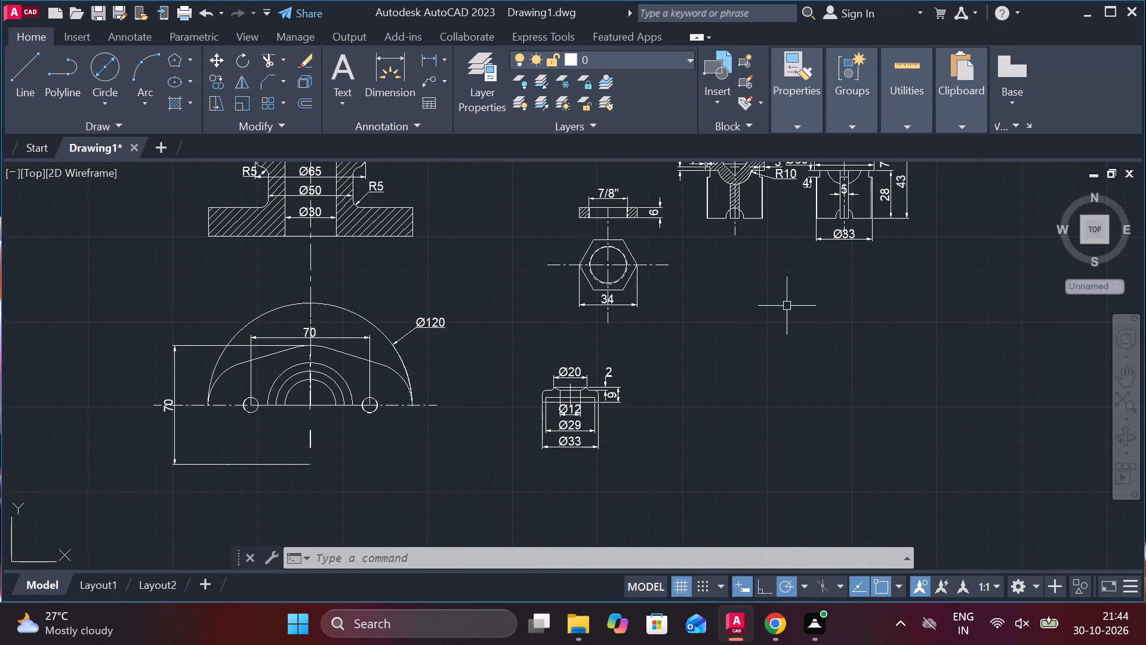
middle_drag(780, 307, 631, 394)
middle_drag(587, 372, 498, 389)
scroll(324, 377, up, 2)
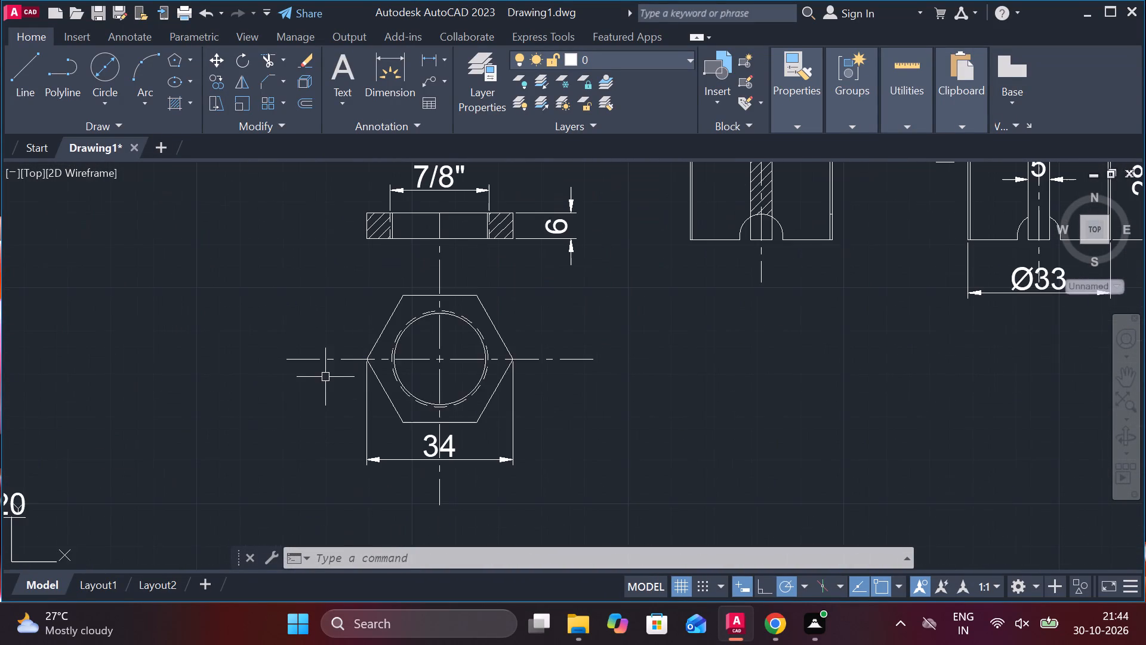
scroll(573, 371, down, 1)
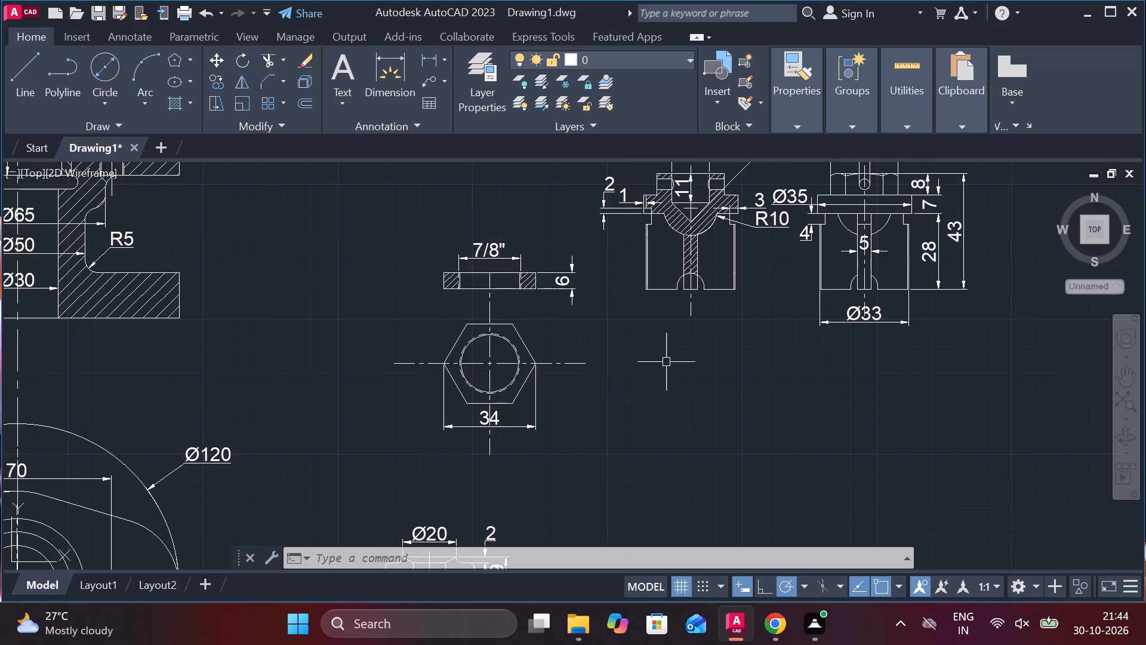
middle_drag(657, 361, 179, 514)
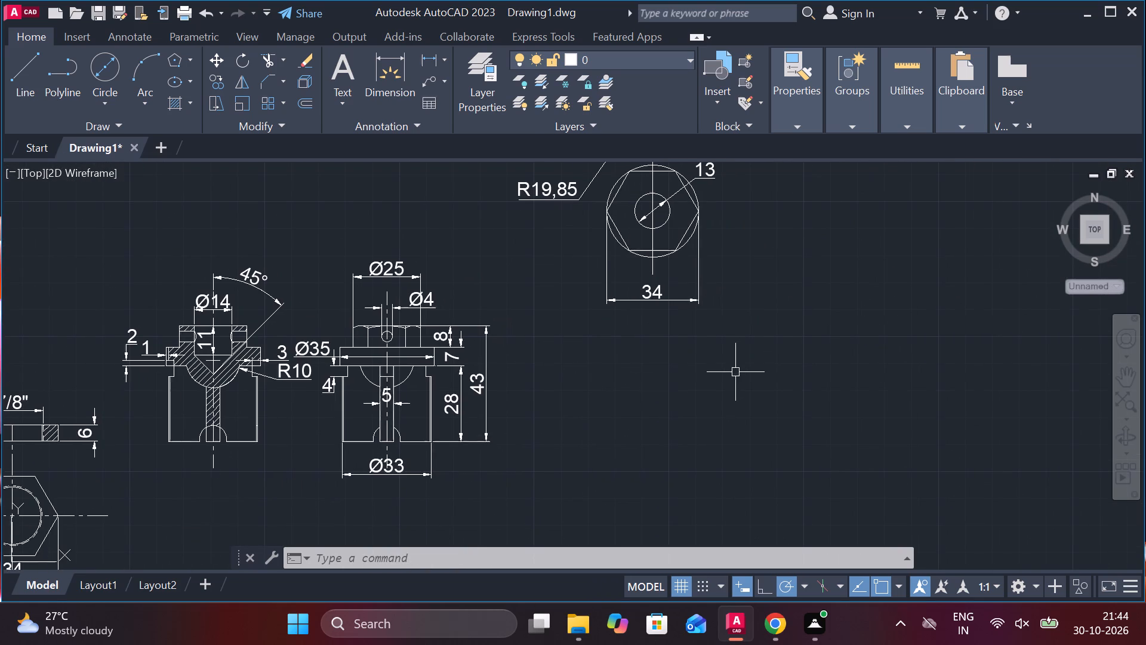
middle_drag(708, 244, 726, 355)
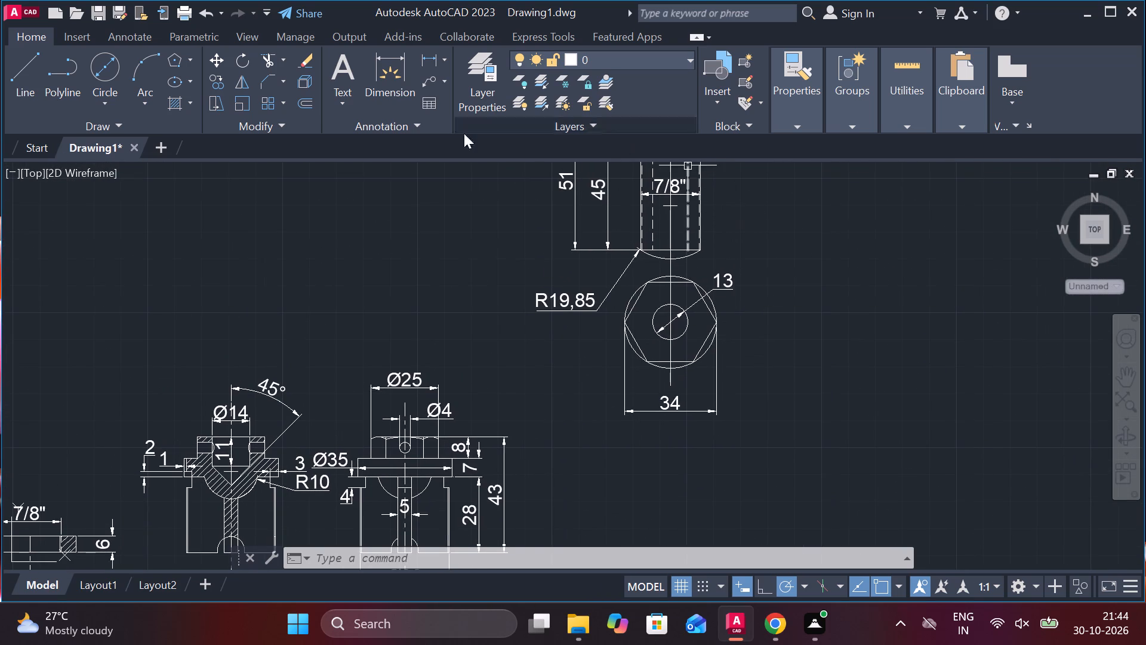
Modify the ISO-25 dimension style to a linear precision of 0 and set it as the current style.
text(d)
key(space)
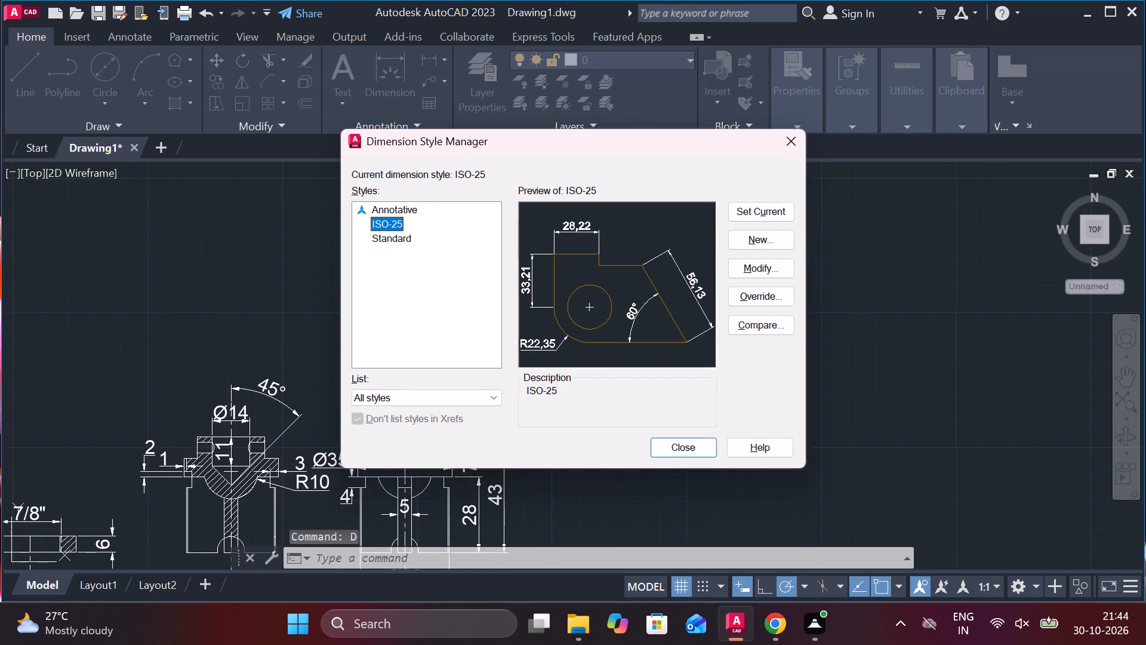
click(778, 266)
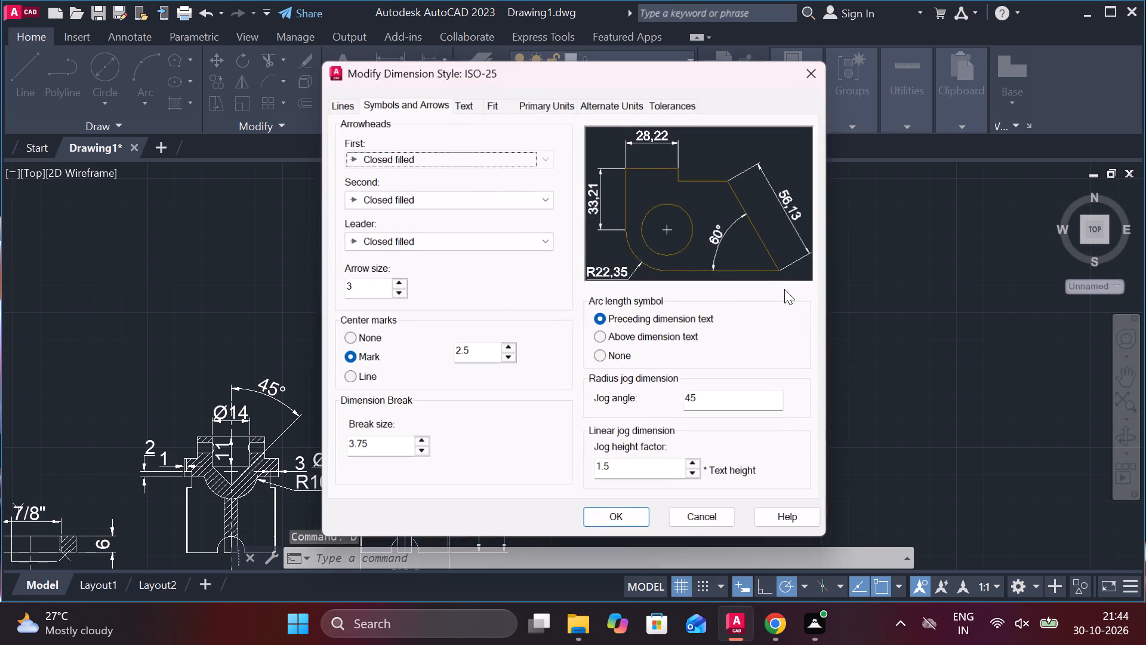
click(558, 112)
click(505, 164)
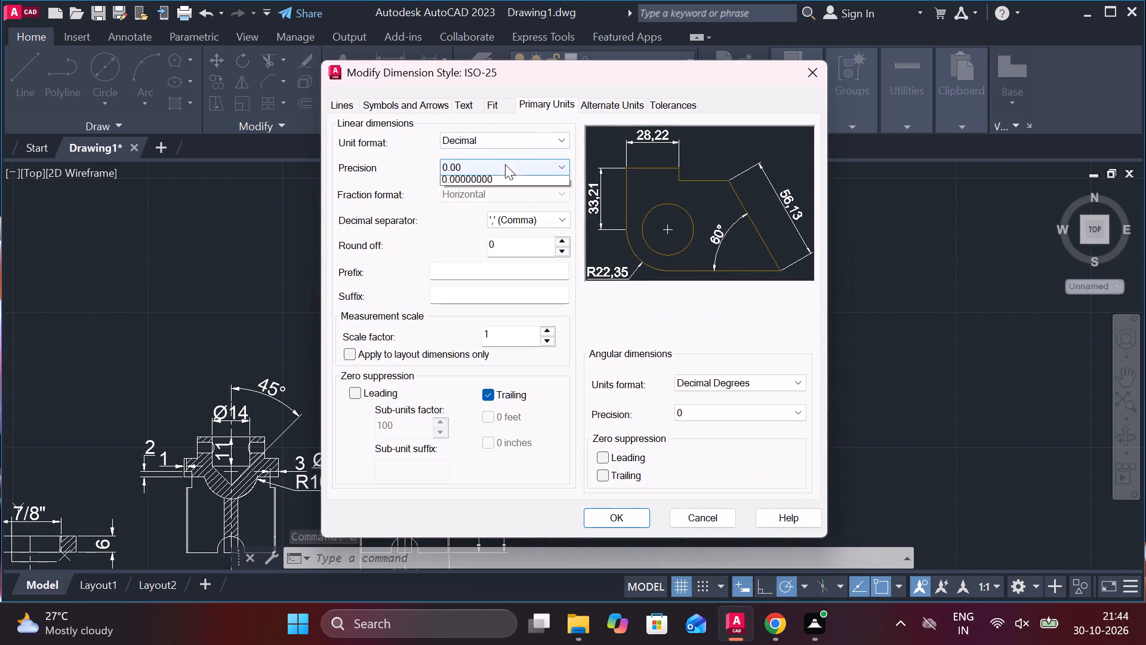
click(464, 179)
click(600, 520)
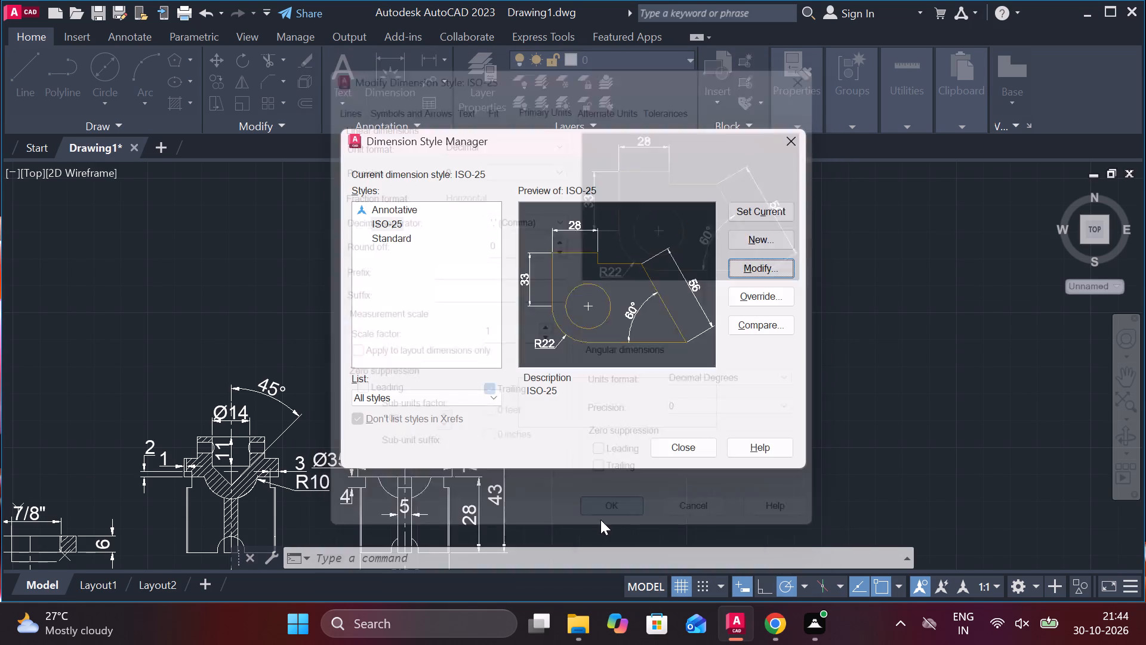
click(766, 217)
click(695, 447)
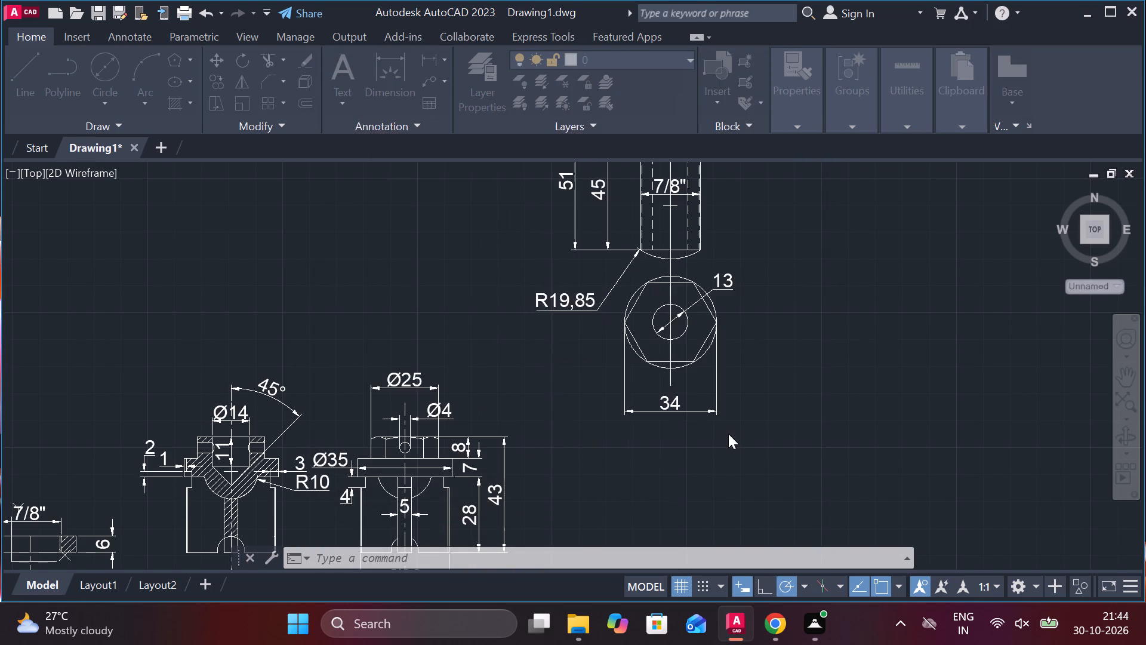
Examine the dimensioned part views and their undimensioned copies across the whole drawing for completeness.
scroll(760, 388, down, 1)
middle_drag(673, 468, 667, 342)
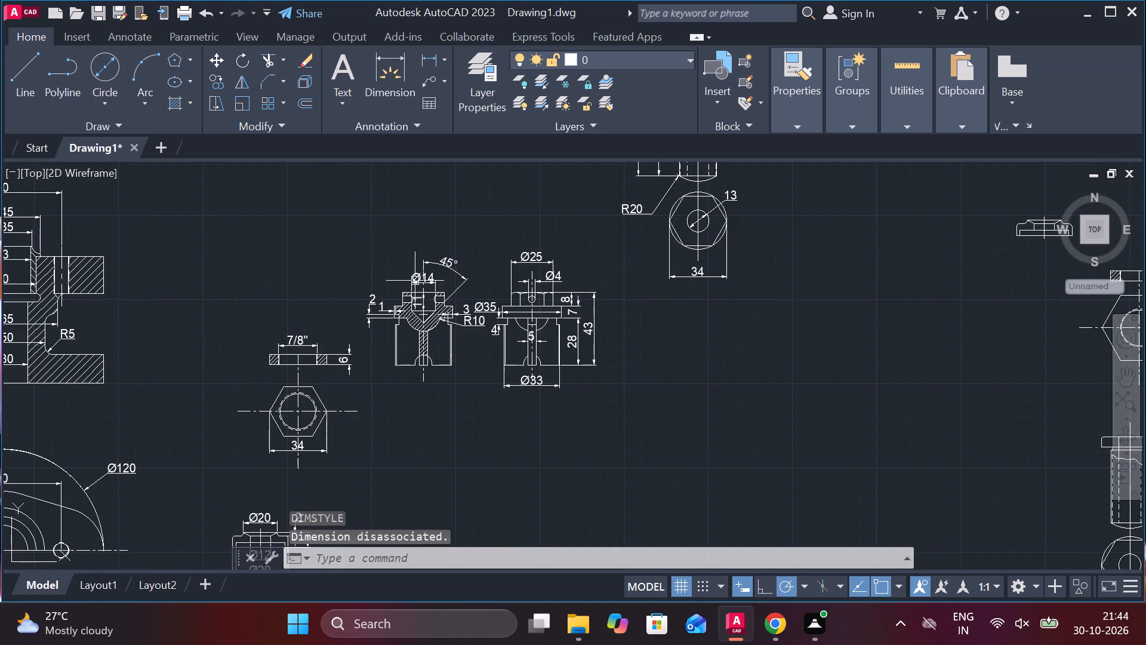
scroll(418, 251, up, 1)
scroll(598, 382, up, 2)
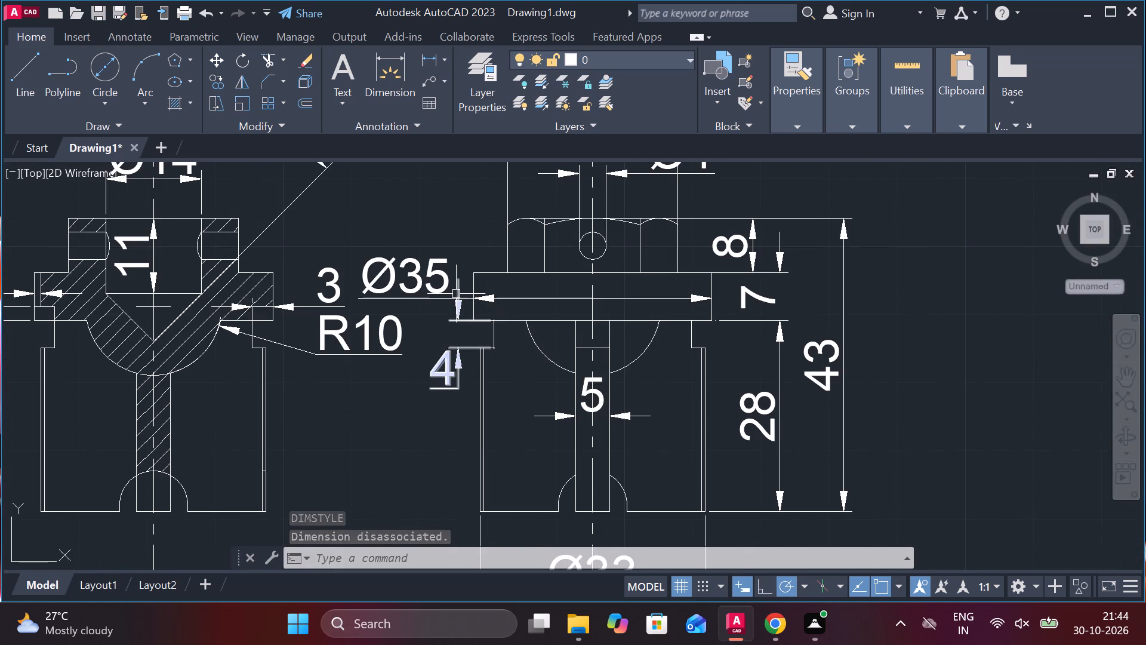
scroll(456, 294, down, 3)
middle_drag(676, 345, 750, 290)
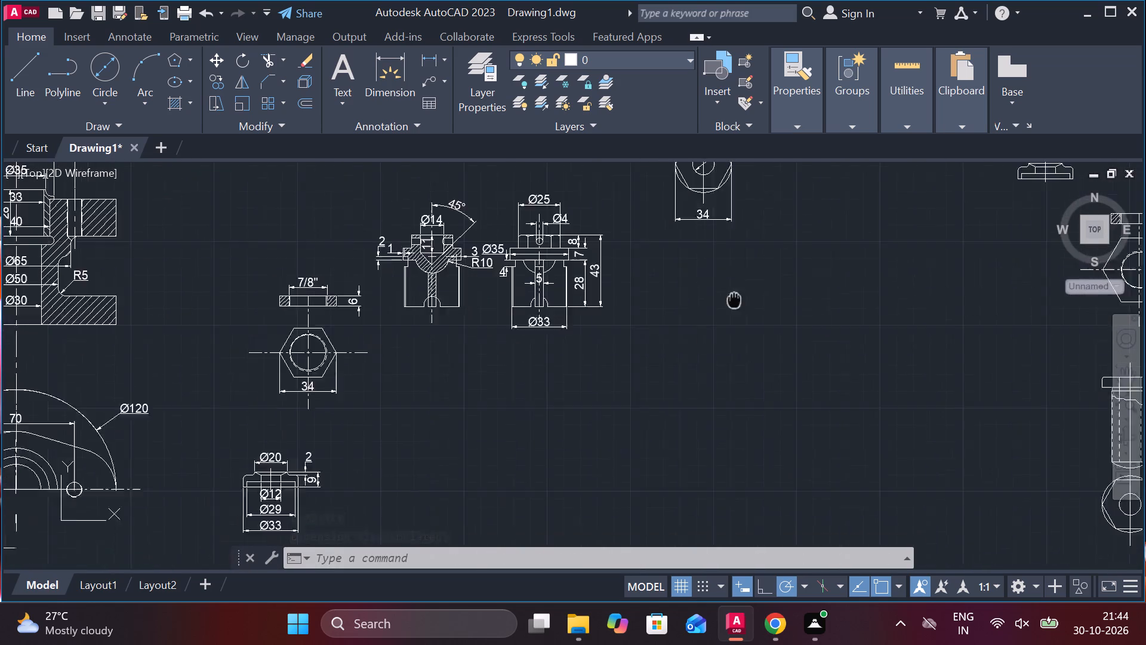
middle_drag(750, 290, 834, 261)
scroll(756, 314, down, 2)
middle_drag(882, 314, 295, 385)
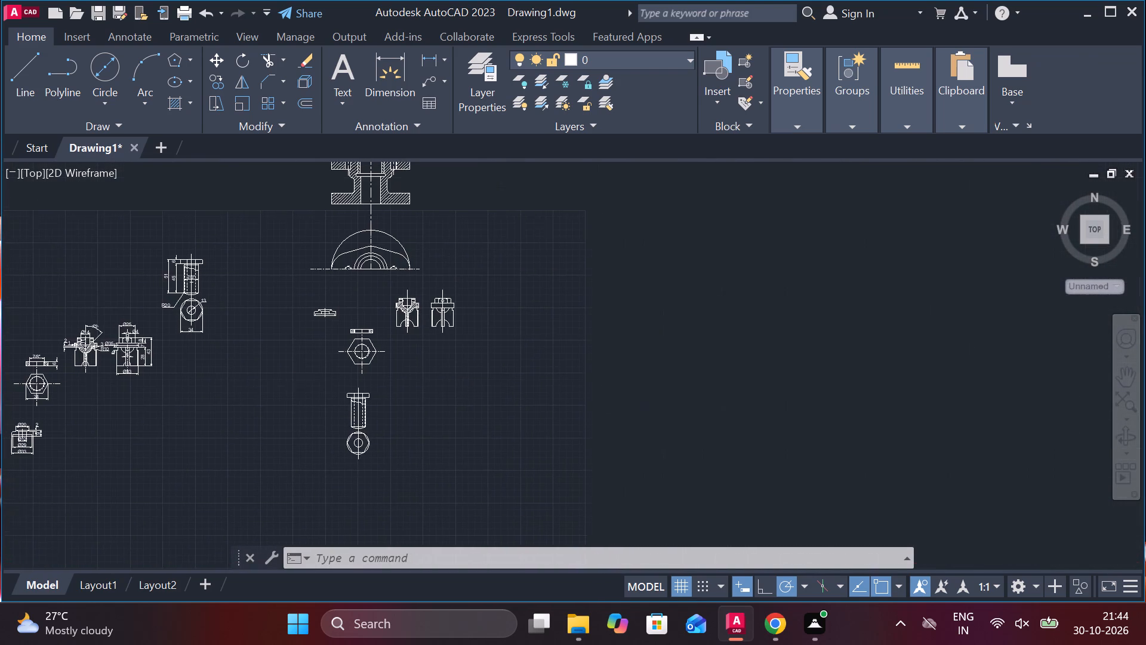
scroll(350, 393, up, 2)
middle_drag(383, 440, 385, 340)
scroll(395, 353, up, 2)
scroll(421, 351, down, 4)
scroll(251, 234, up, 4)
middle_drag(294, 244, 338, 312)
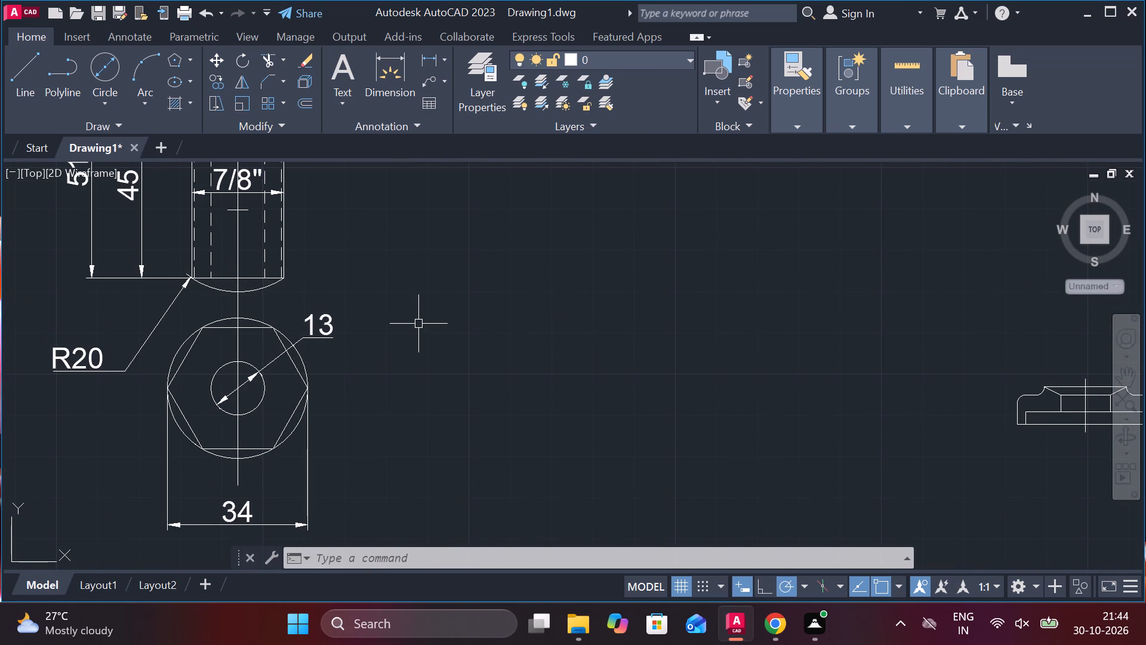
scroll(422, 324, down, 1)
middle_drag(509, 410, 293, 332)
scroll(685, 328, up, 1)
scroll(685, 328, down, 3)
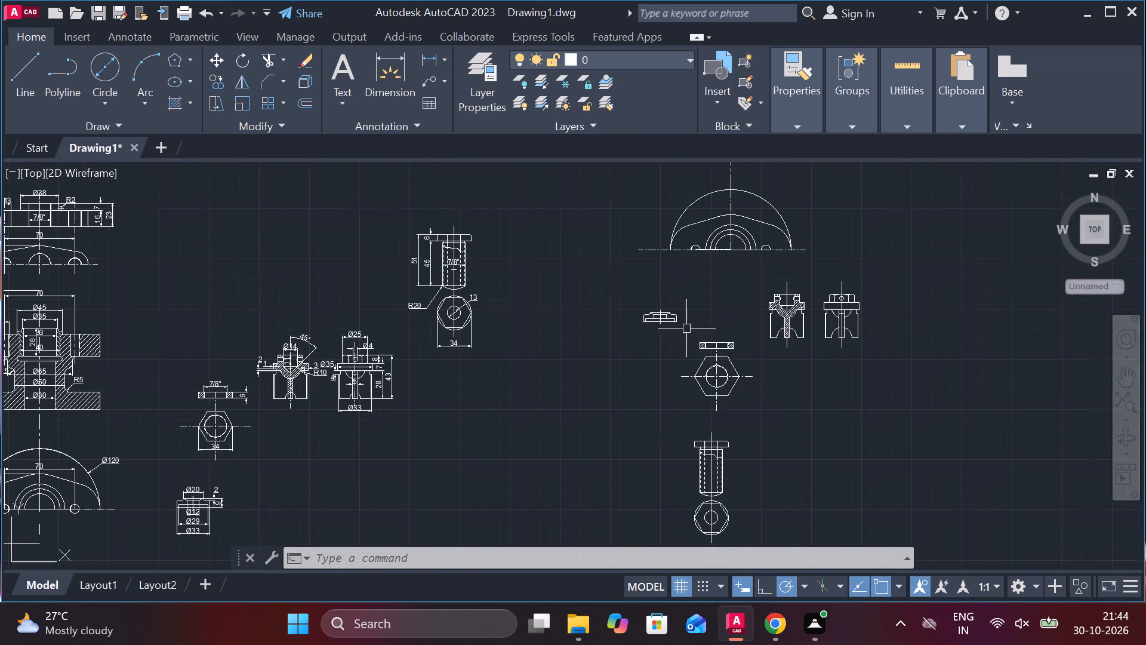
middle_drag(286, 224, 414, 442)
scroll(387, 364, up, 2)
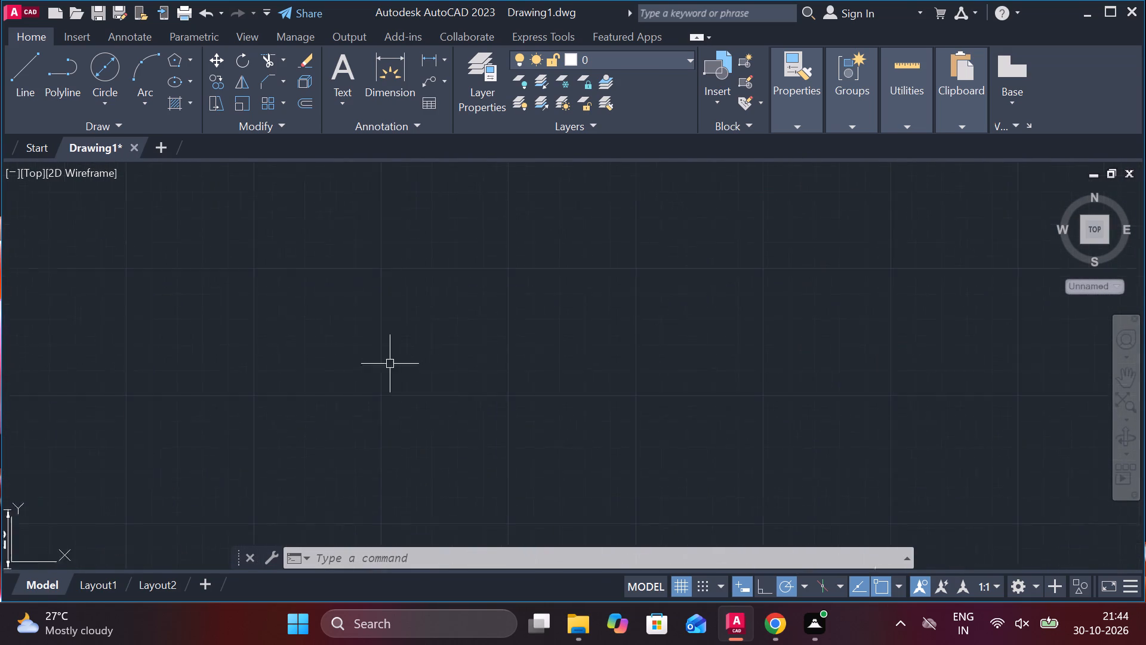
scroll(472, 384, down, 3)
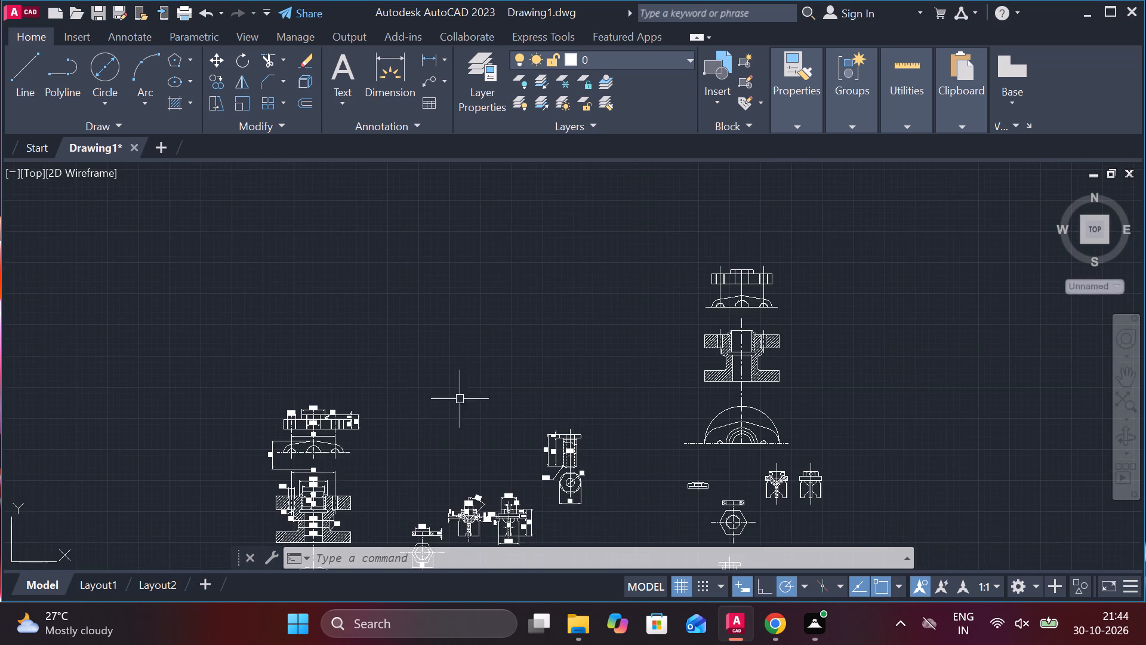
middle_drag(430, 416, 427, 303)
scroll(412, 326, up, 2)
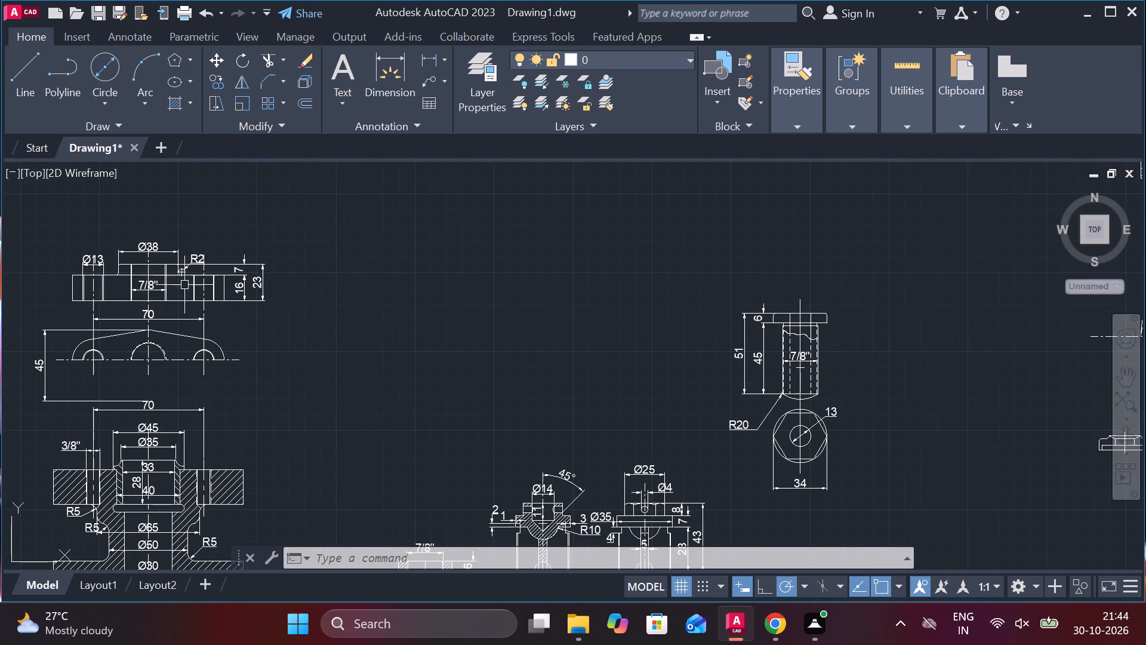
scroll(186, 273, up, 2)
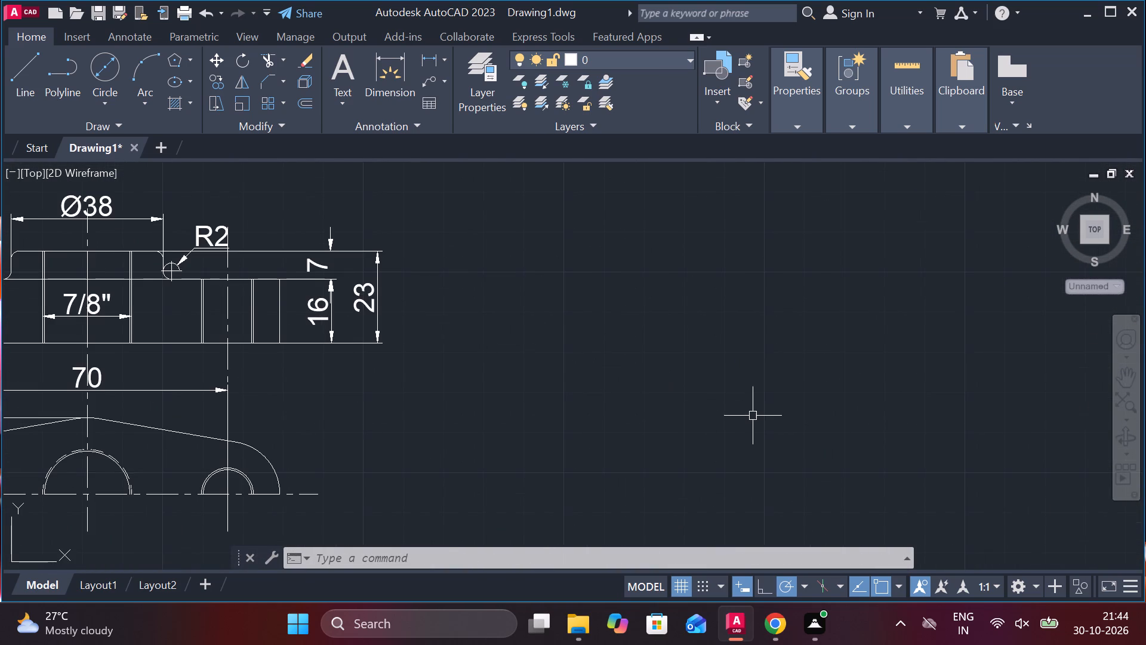
scroll(754, 416, down, 3)
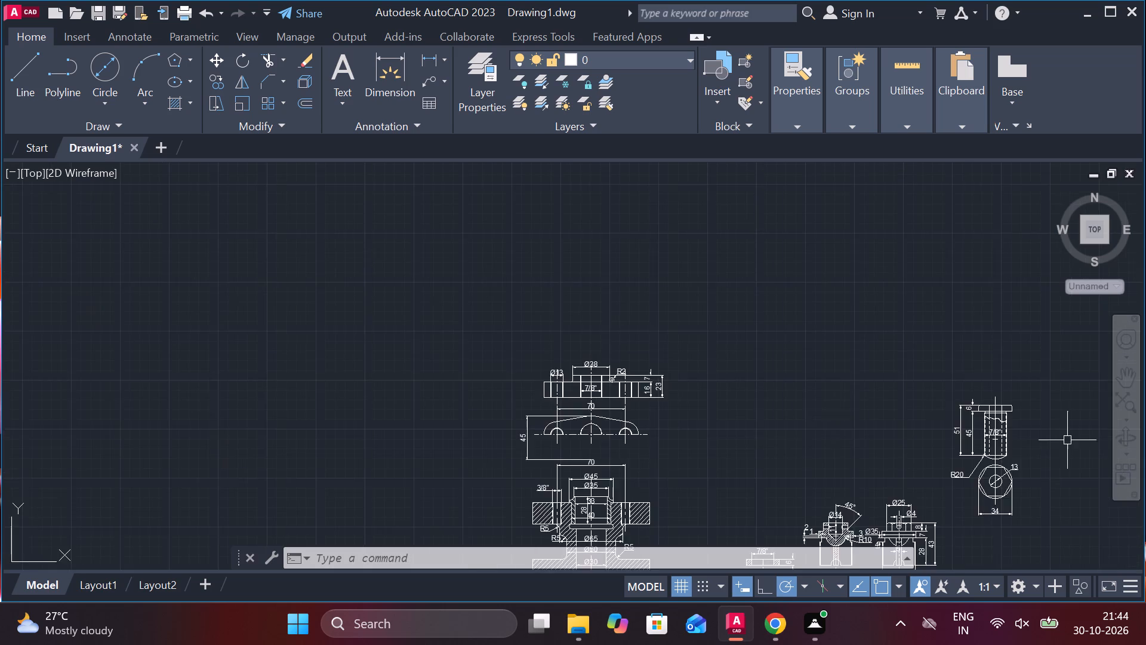
Draw a horizontal line 33 units long in the empty area left of the headed-shank part's front view.
scroll(1047, 447, up, 3)
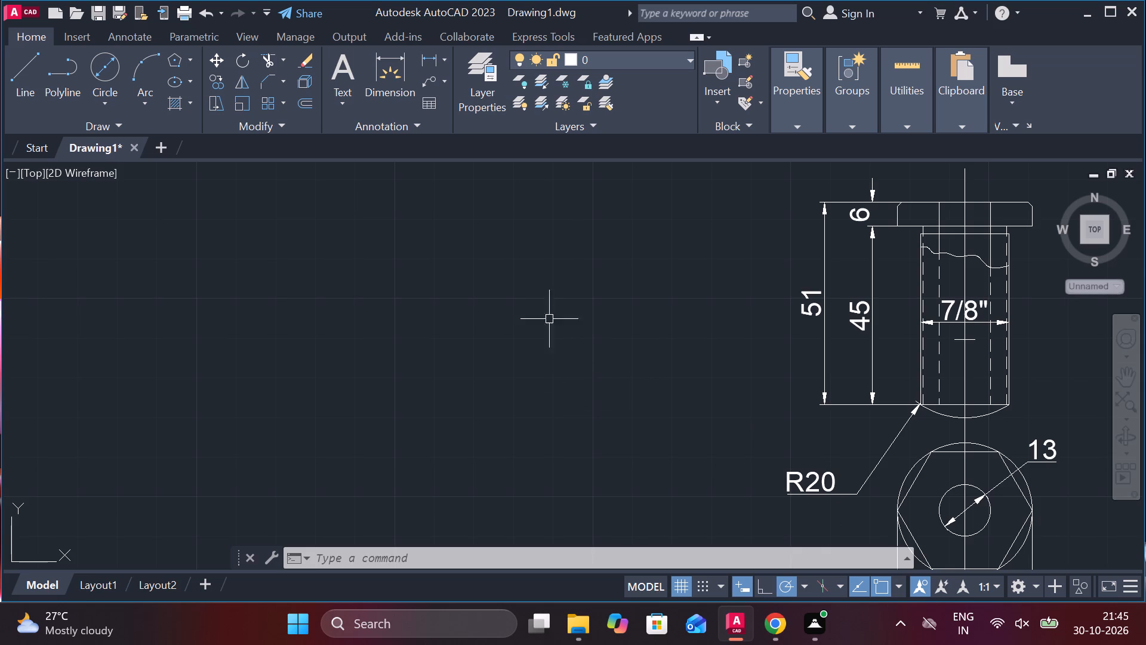
middle_drag(508, 279, 449, 408)
middle_drag(433, 331, 395, 300)
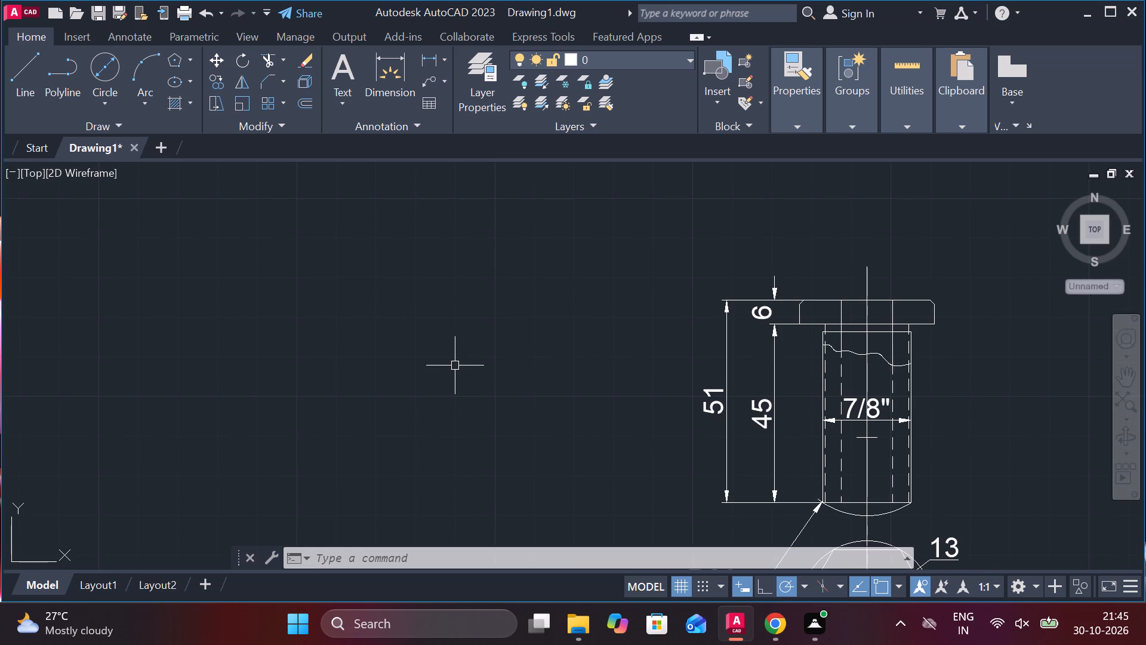
middle_drag(448, 363, 440, 363)
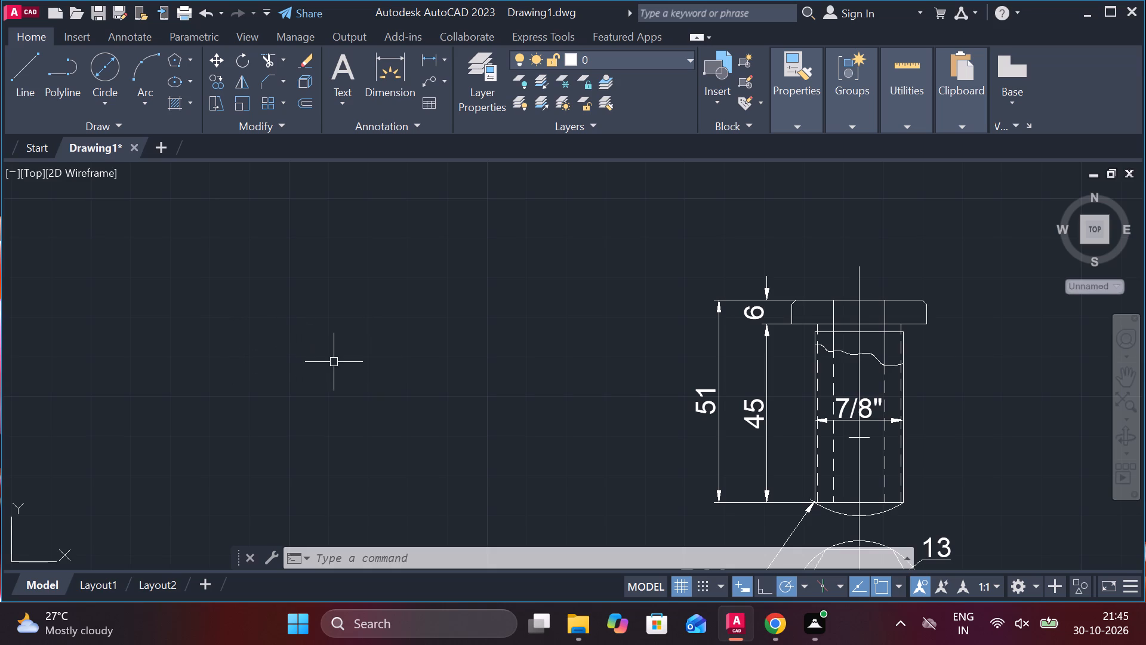
middle_drag(359, 364, 369, 364)
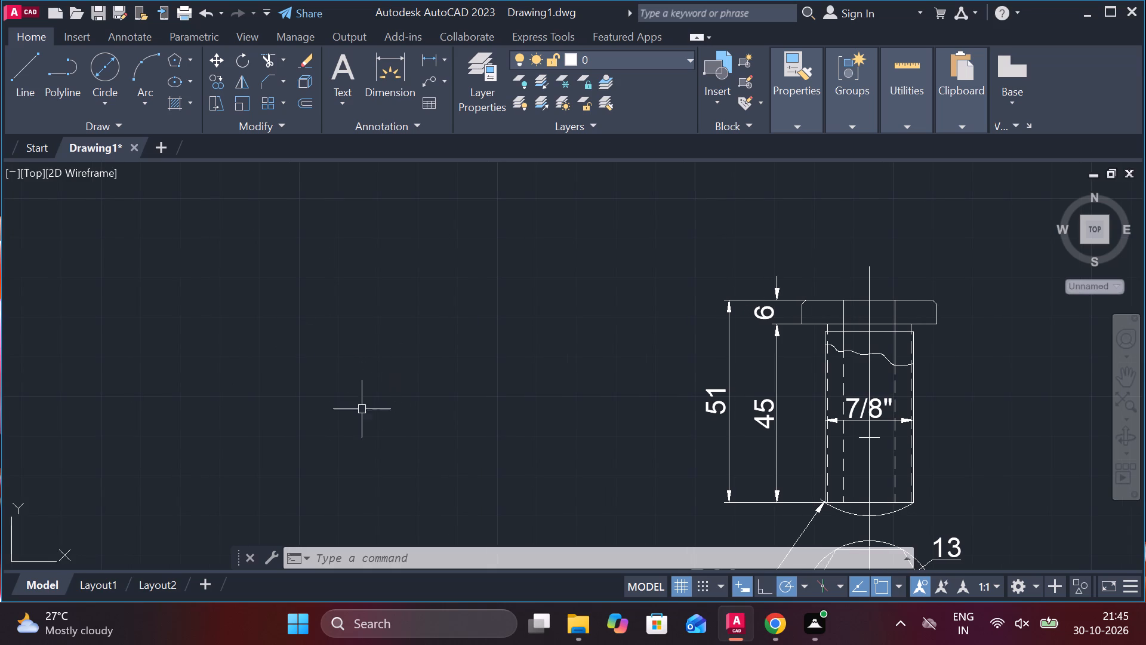
key(Escape)
middle_drag(359, 392, 342, 391)
key(Escape)
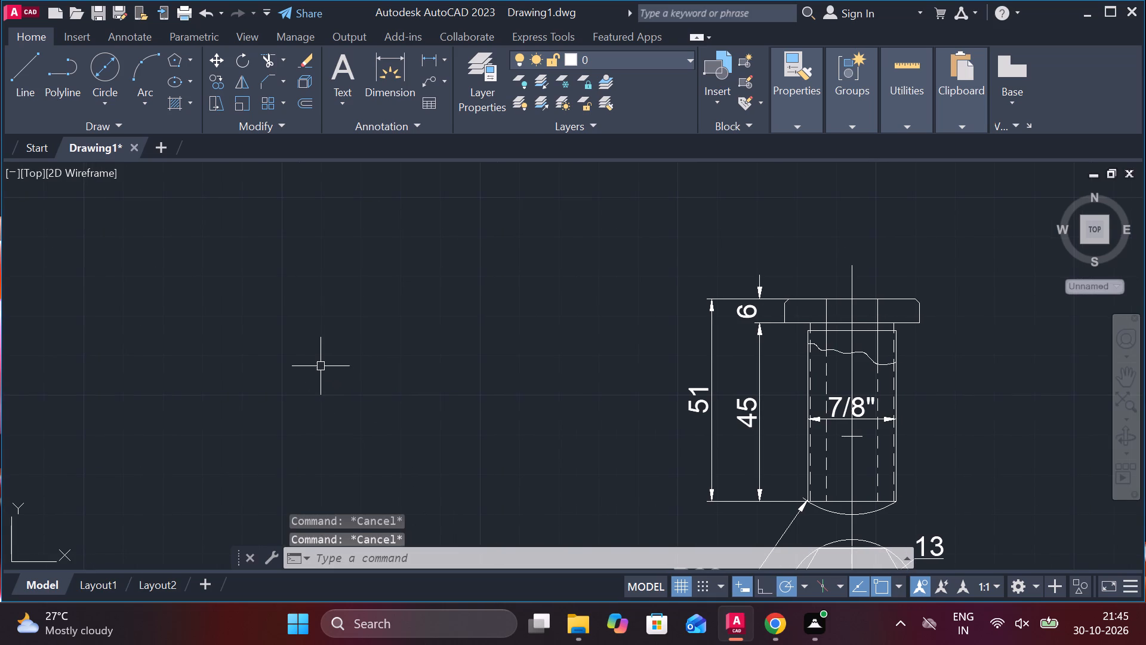
key(l)
key(Return)
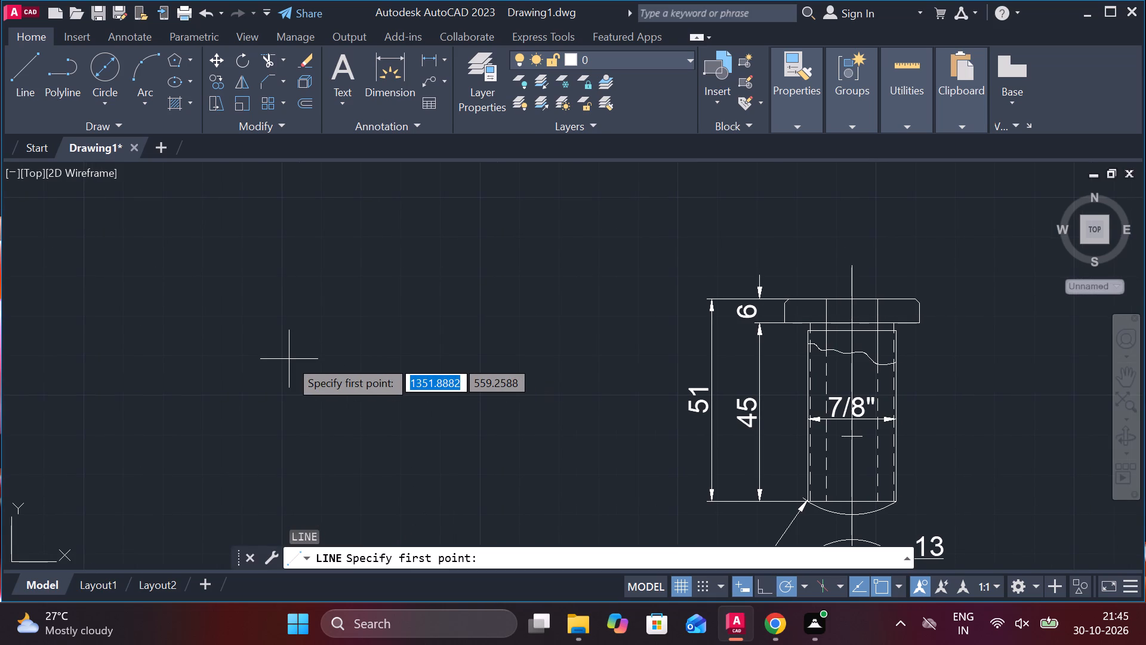
click(289, 359)
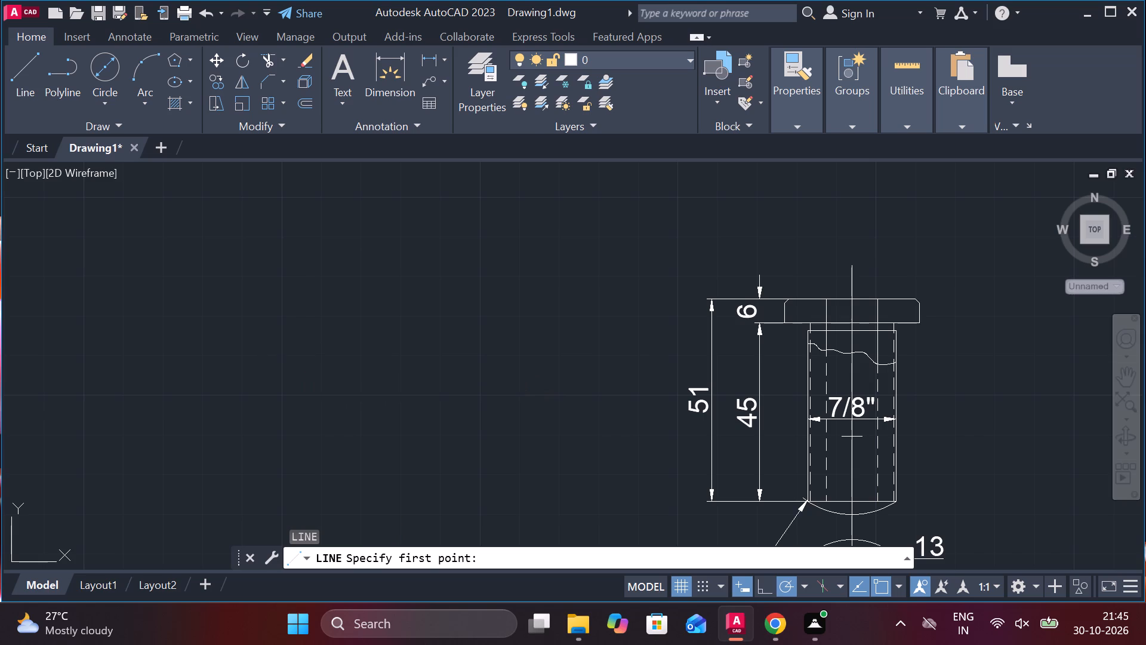
text(33)
key(space)
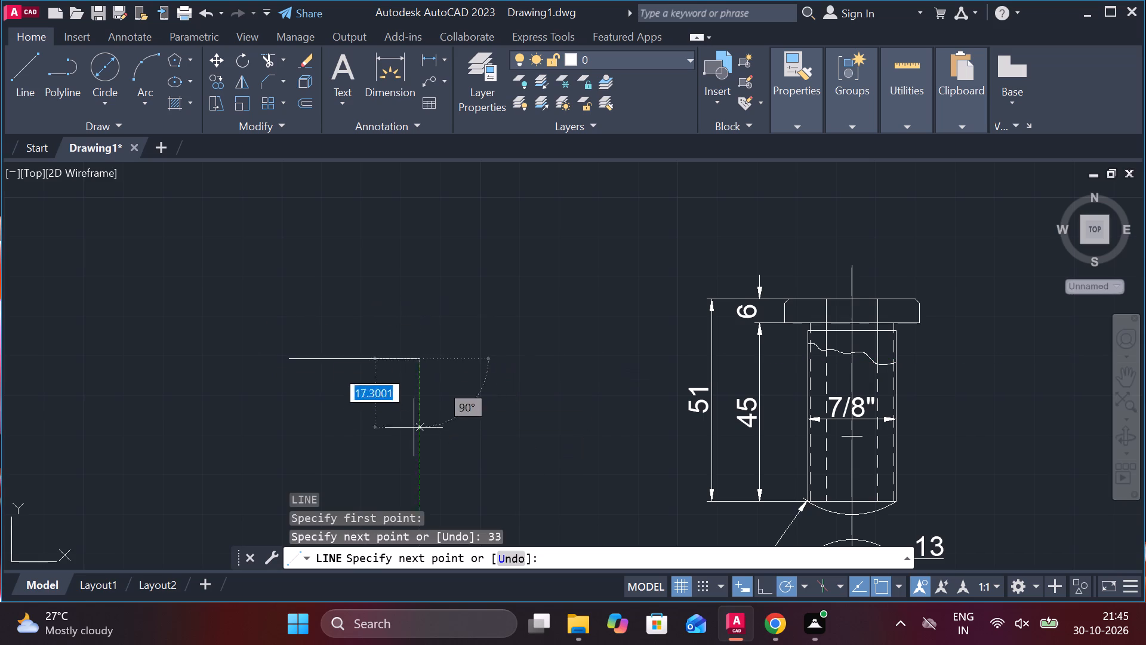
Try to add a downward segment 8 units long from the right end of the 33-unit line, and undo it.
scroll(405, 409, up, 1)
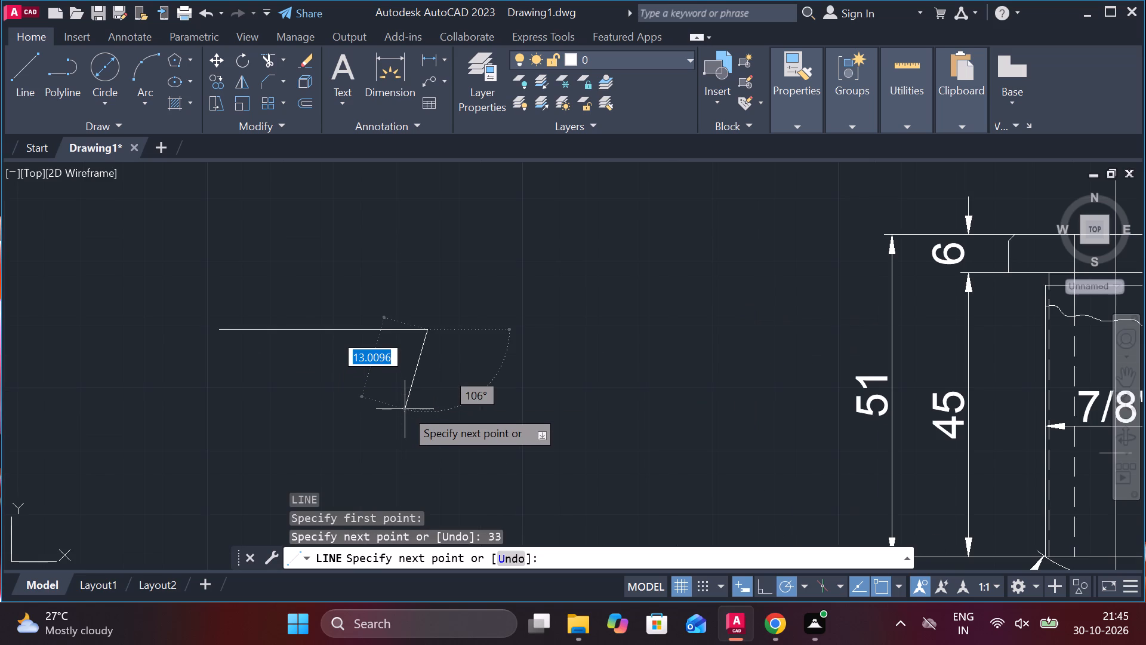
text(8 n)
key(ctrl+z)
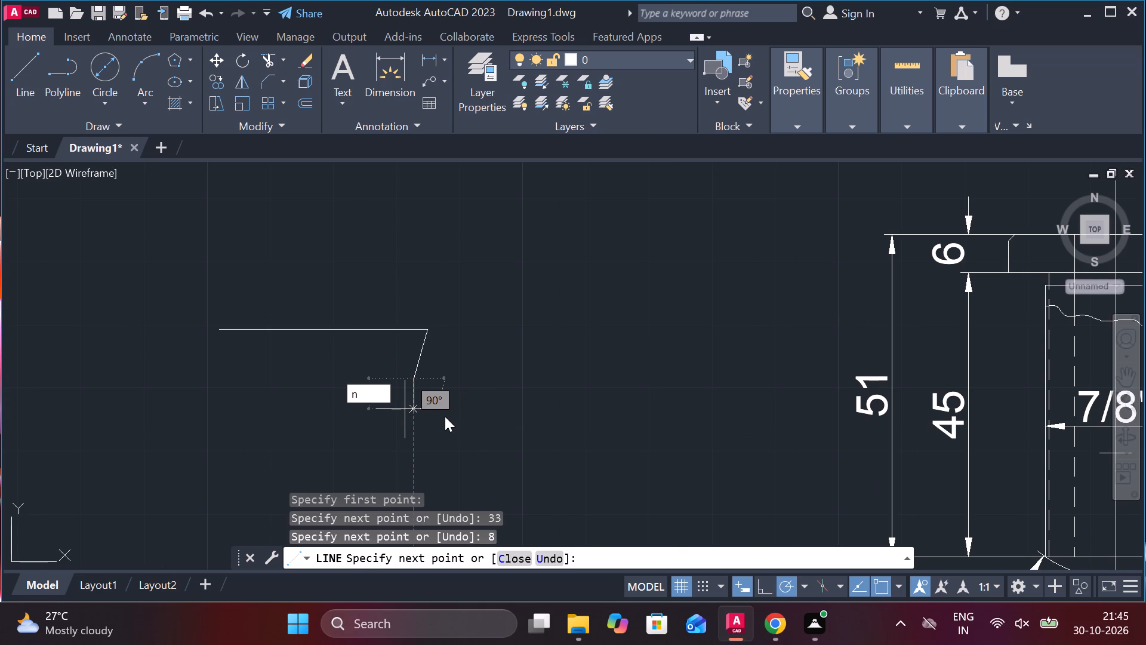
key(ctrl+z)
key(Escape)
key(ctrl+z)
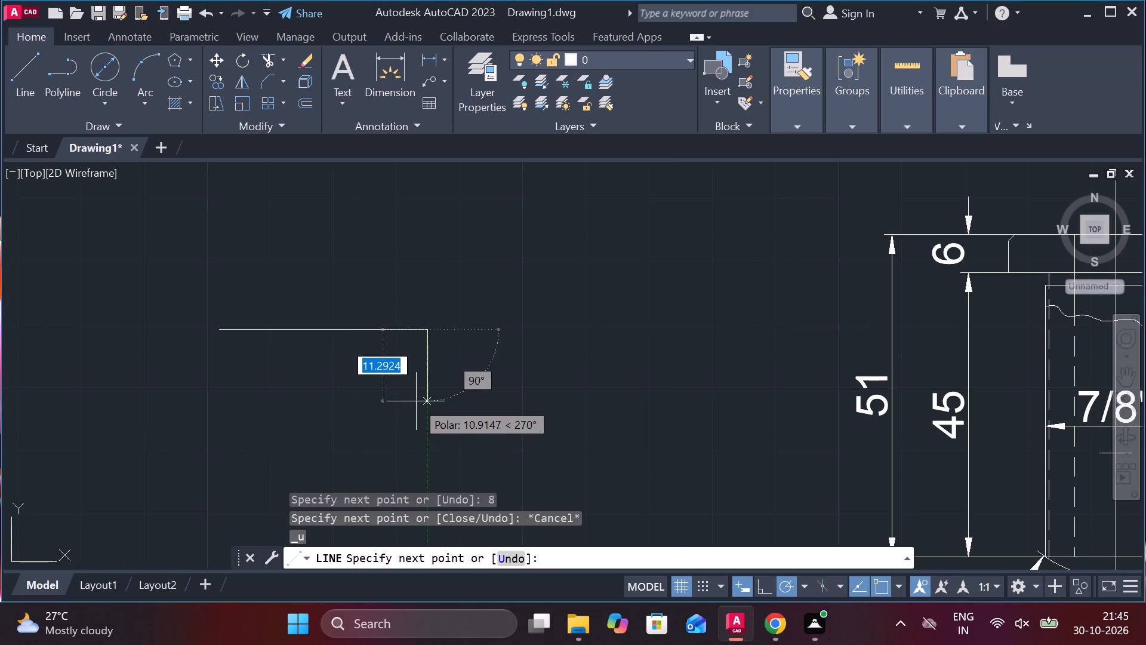
Complete the 33-unit line into a closed rectangle 33 units wide and 8 units high.
key(8)
key(Return)
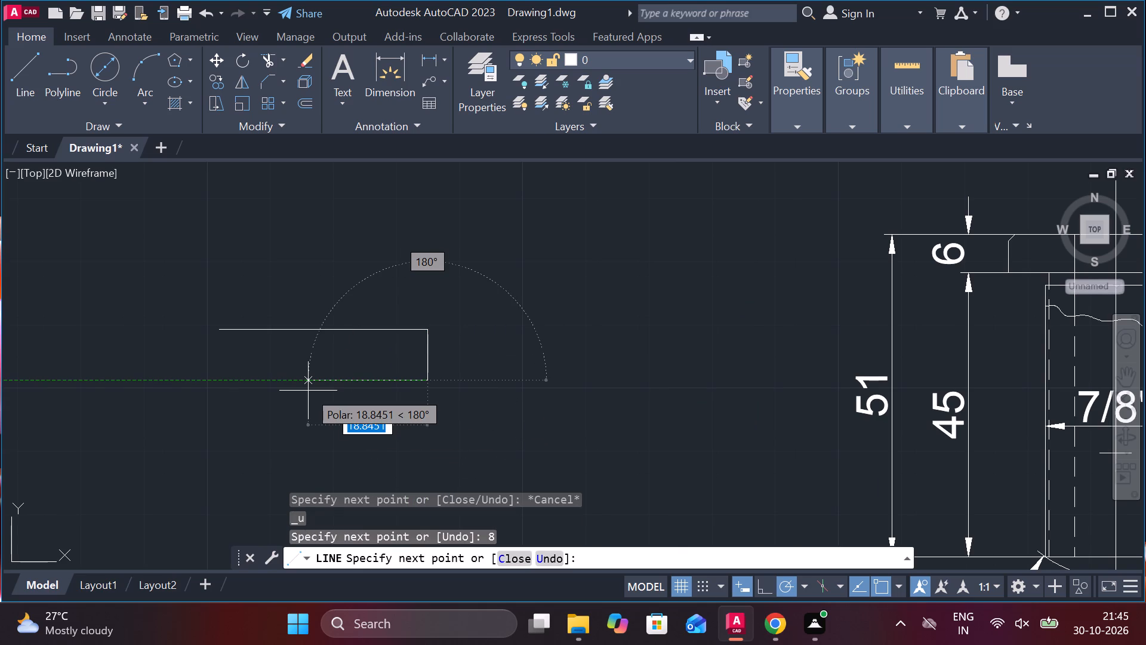
text(33)
key(space)
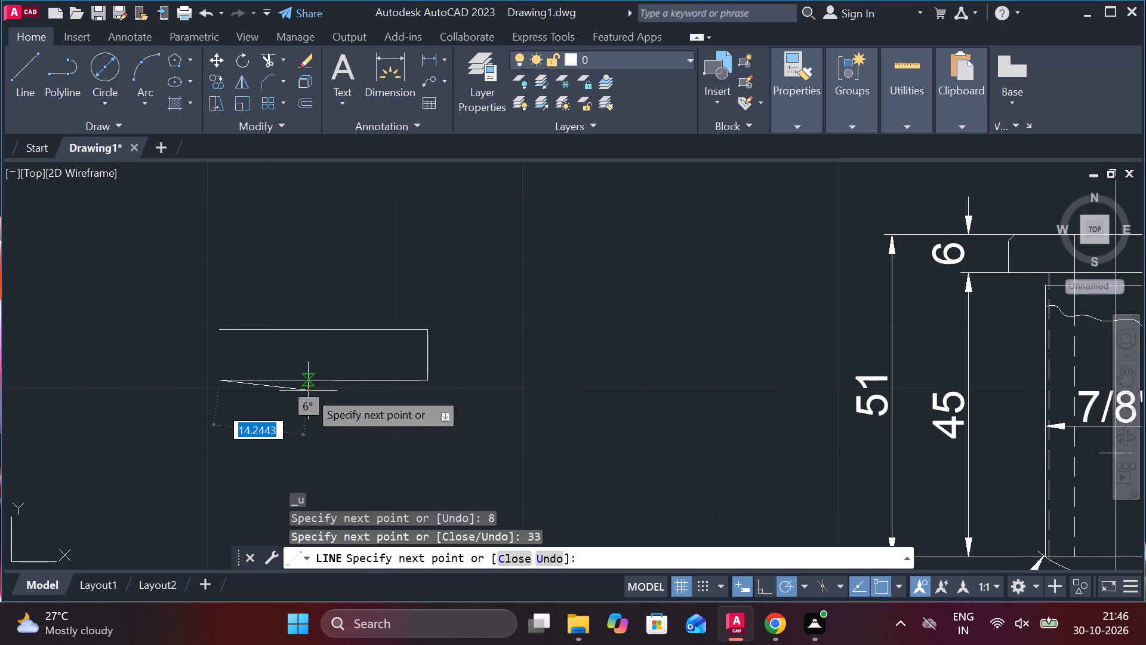
click(220, 327)
middle_drag(297, 341, 315, 344)
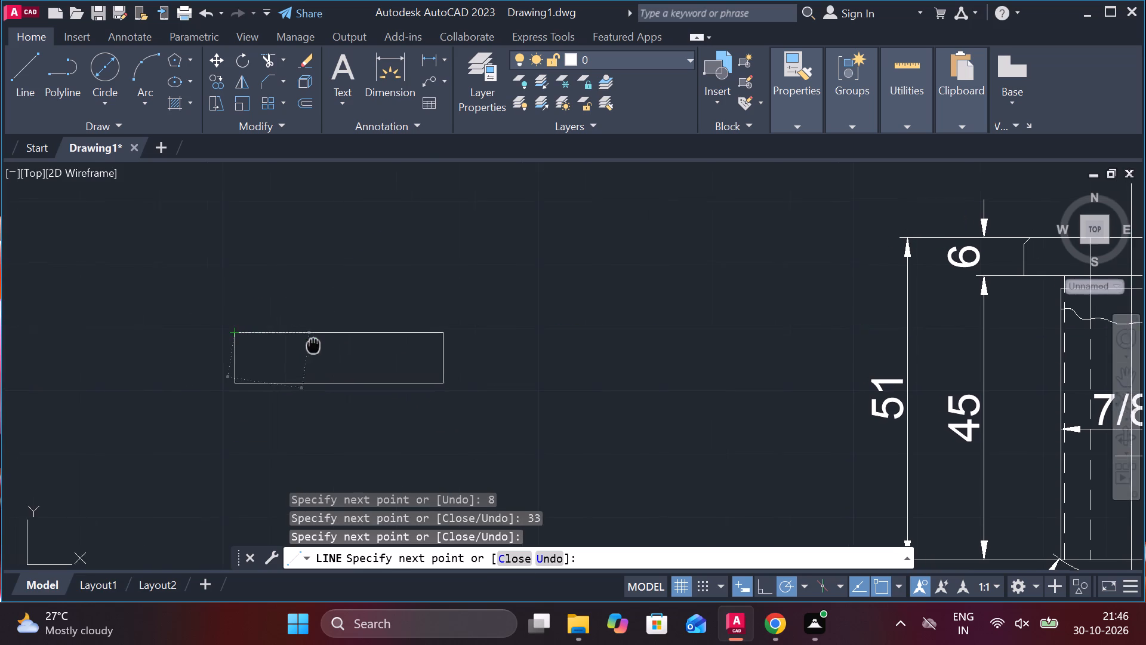
middle_drag(315, 344, 319, 344)
key(Escape)
Draw a closed rectangle of lines 29 units wide and 3 units high in the empty space above the 33 by 8 rectangle.
middle_drag(389, 320, 451, 321)
scroll(428, 341, up, 1)
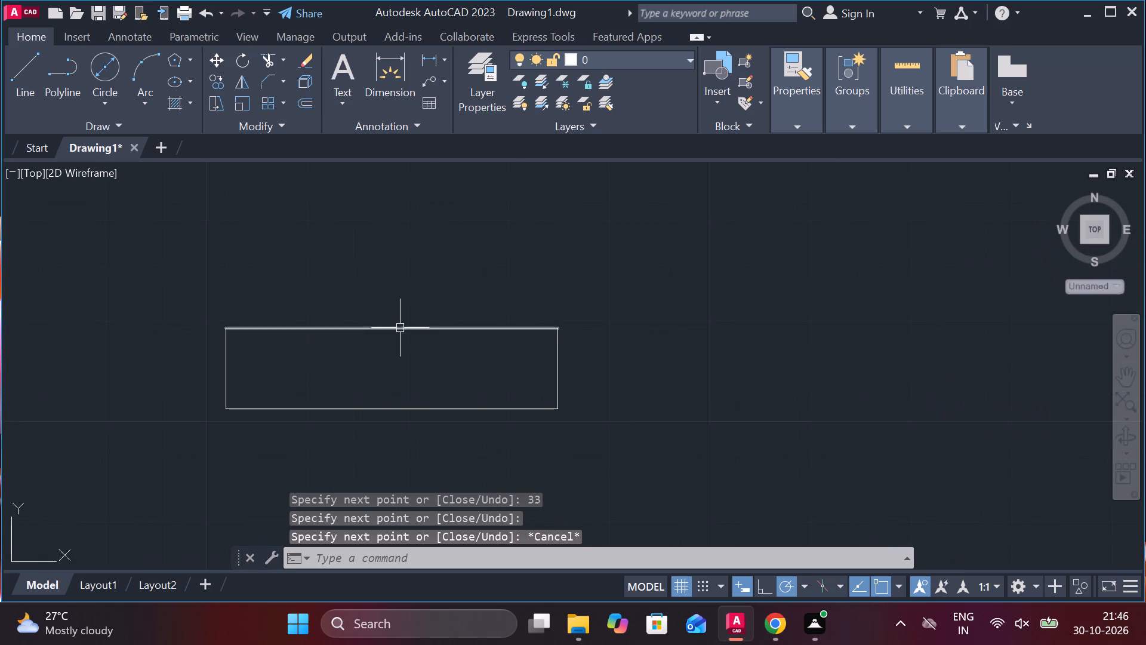
middle_drag(400, 327, 361, 385)
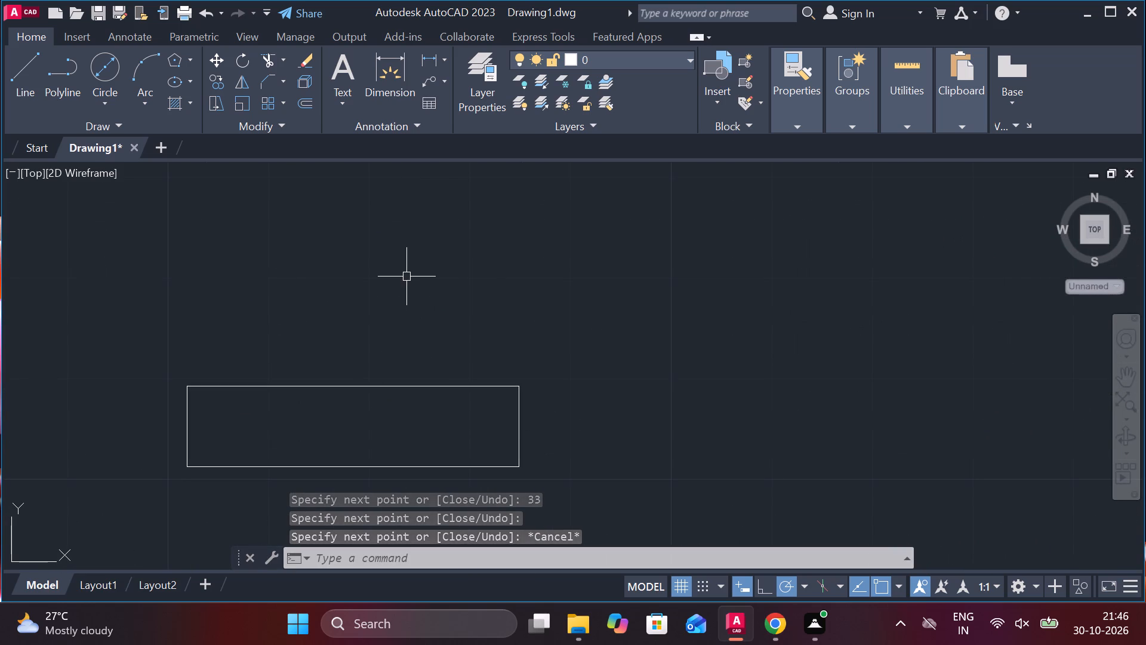
key(l)
key(Return)
click(398, 266)
text(29])
key(BackSpace)
key(Return)
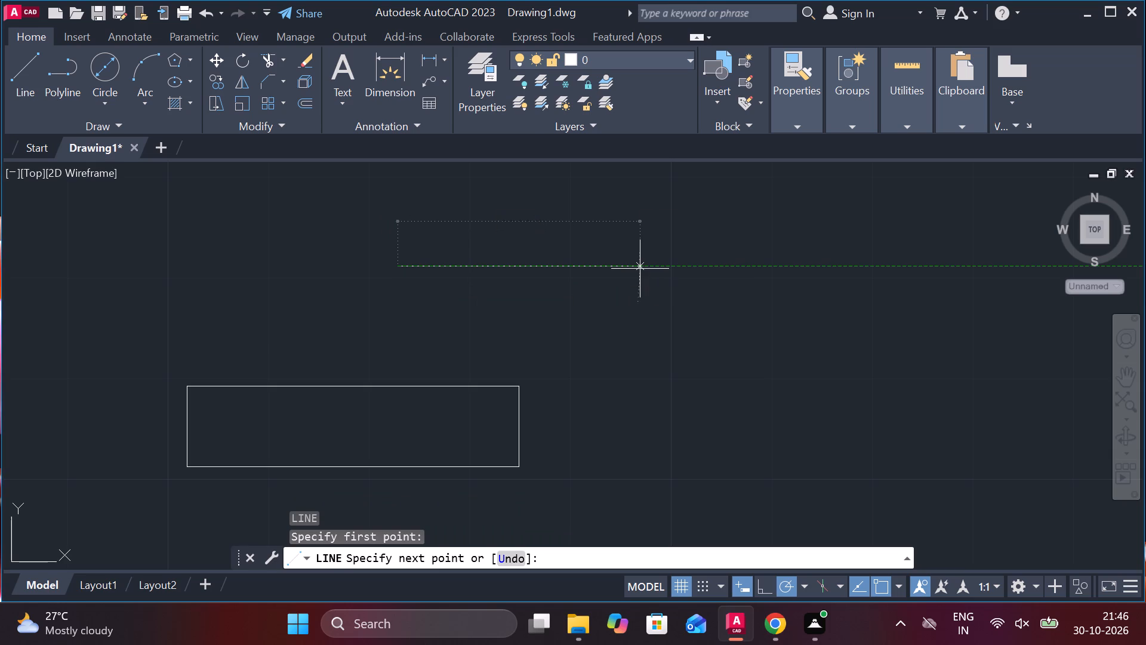
text(3)
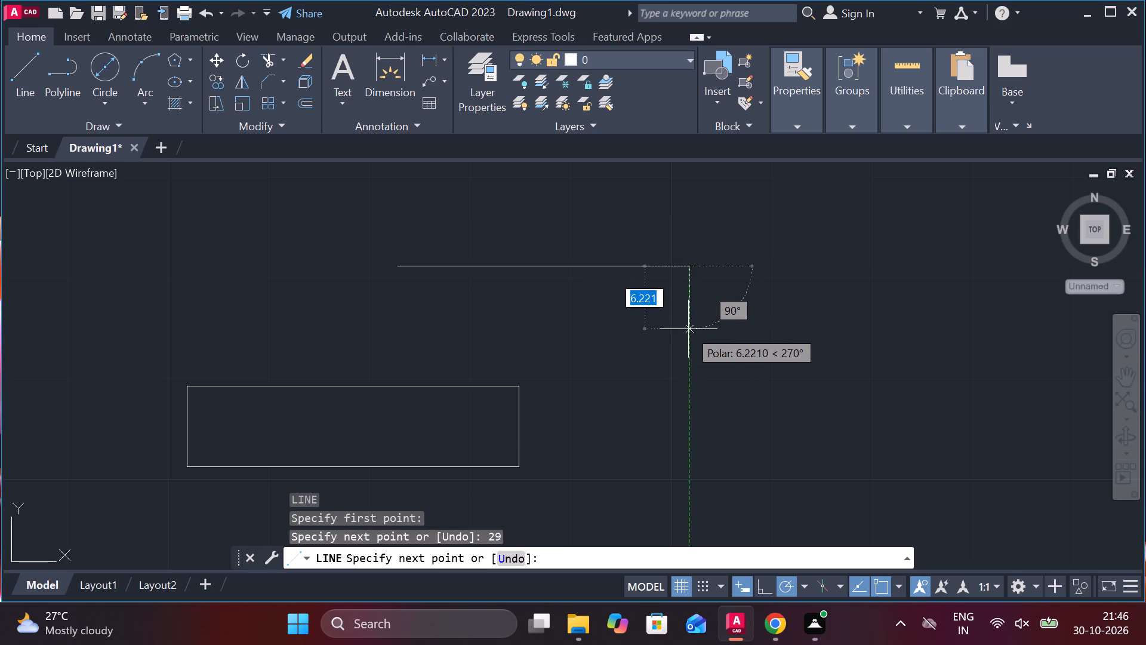
key(space)
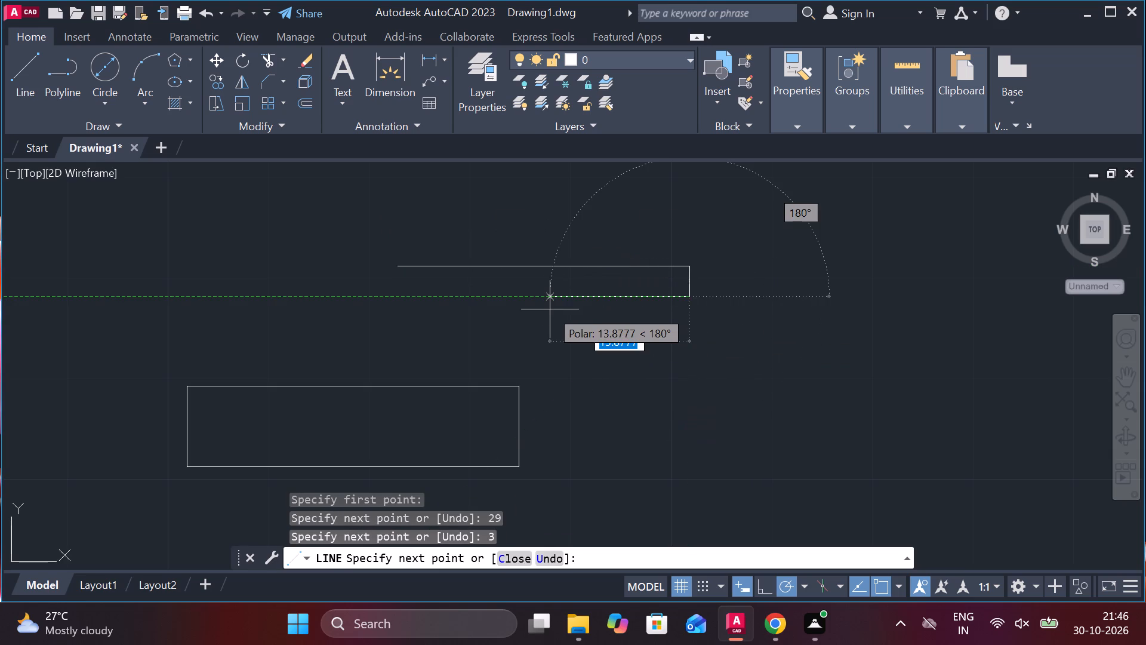
text(29)
key(Return)
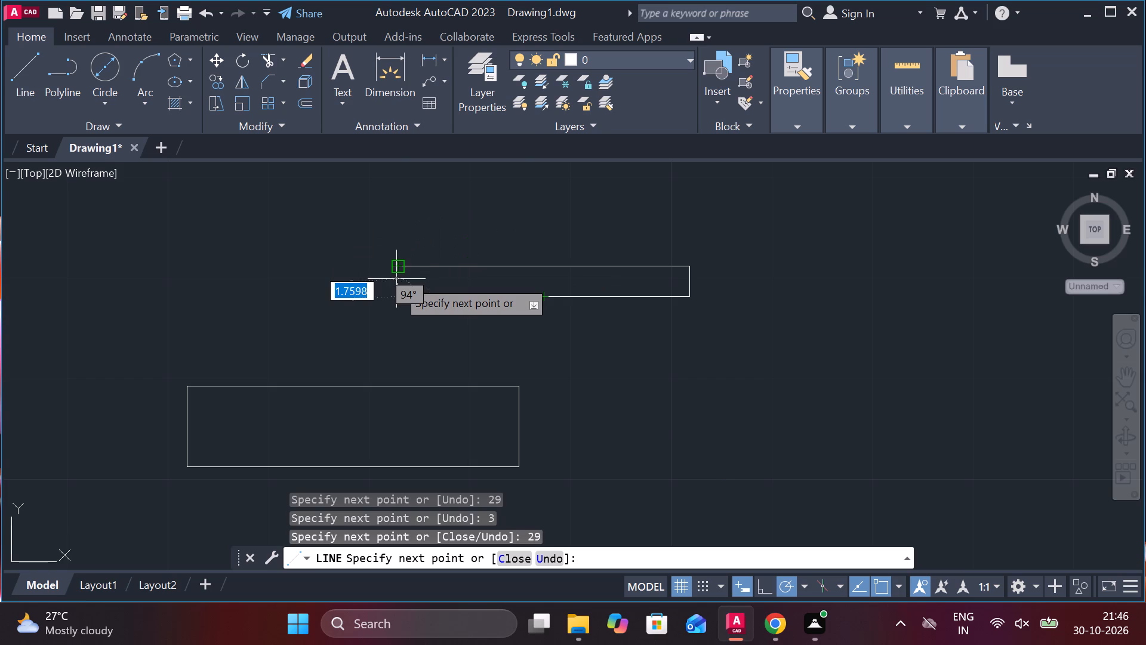
click(396, 265)
key(Escape)
click(408, 262)
key(Escape)
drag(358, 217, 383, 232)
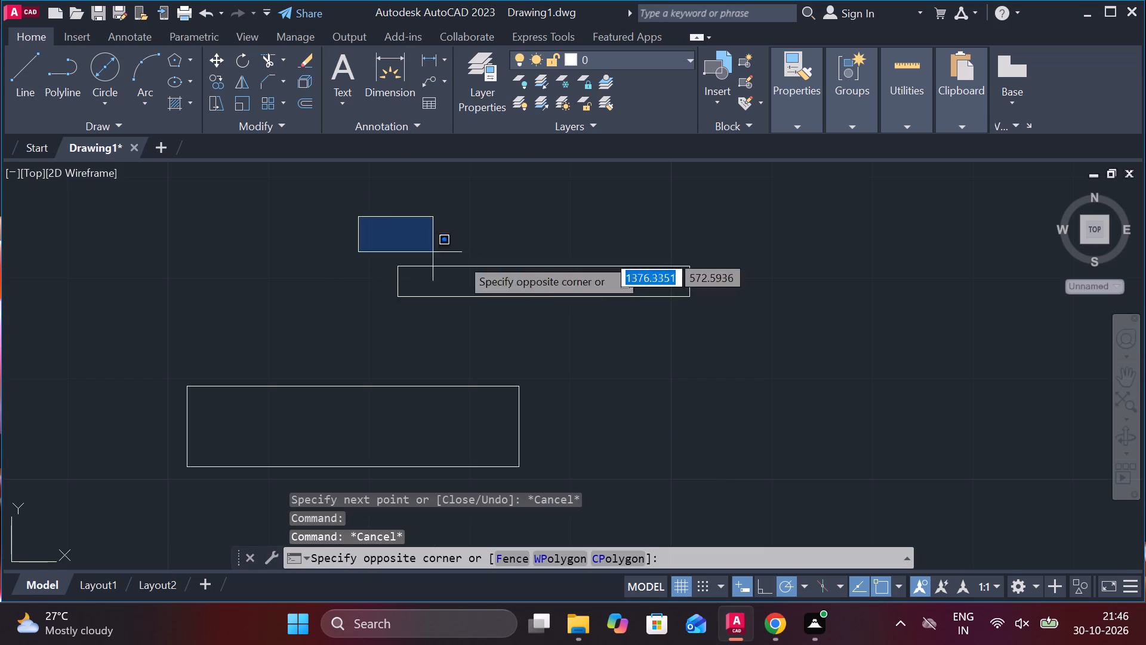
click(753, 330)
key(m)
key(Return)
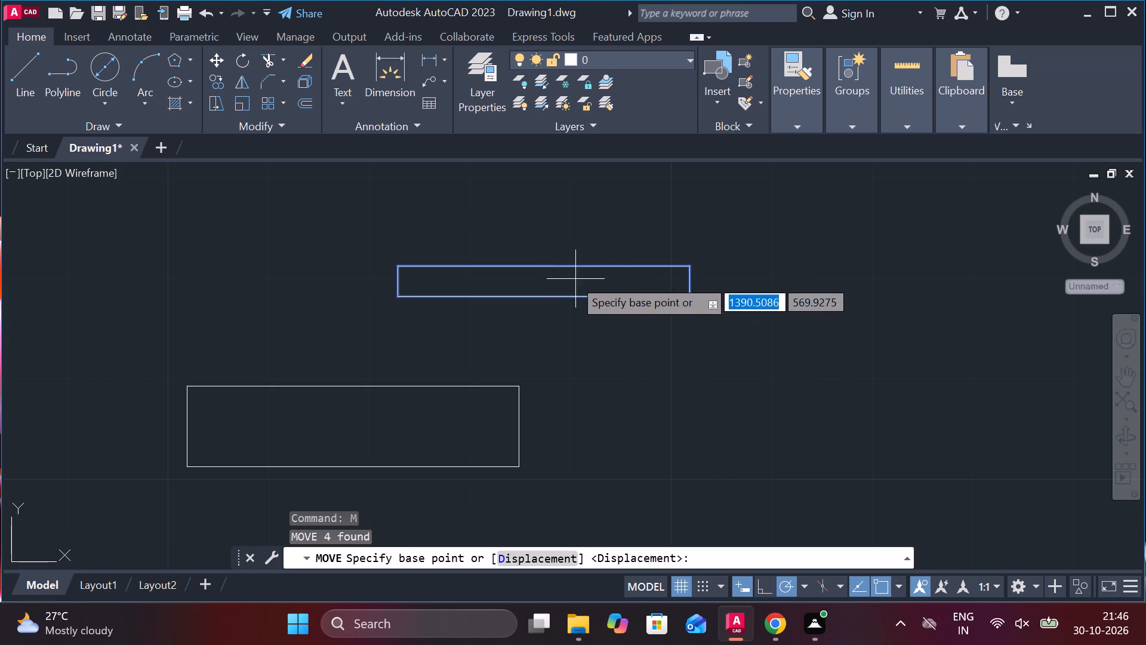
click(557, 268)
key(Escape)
Move the 29 by 3 rectangle by its top-edge midpoint onto the midpoint of the 33 by 8 rectangle's top edge.
click(368, 252)
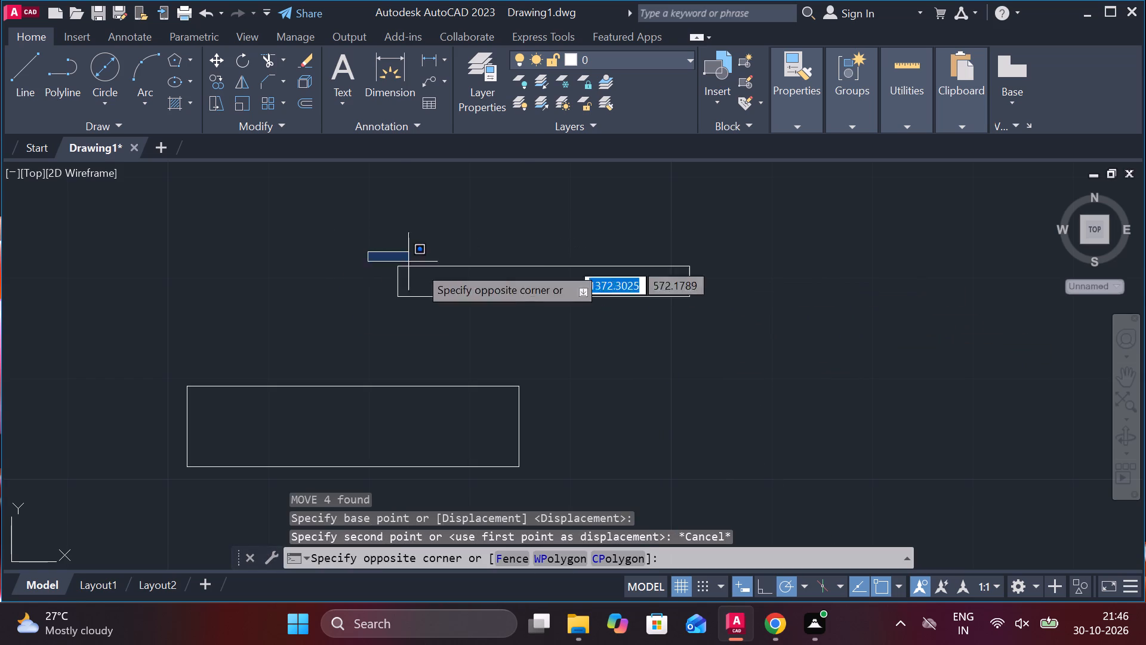
click(760, 318)
key(m)
key(Return)
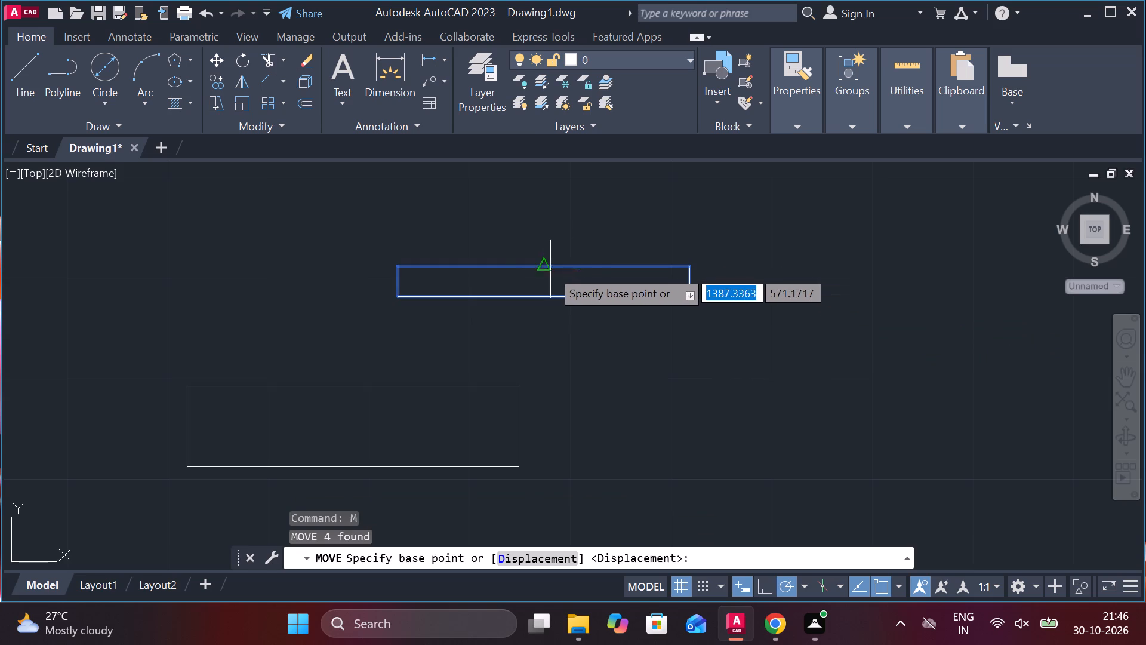
click(544, 268)
scroll(510, 333, down, 2)
scroll(393, 374, up, 3)
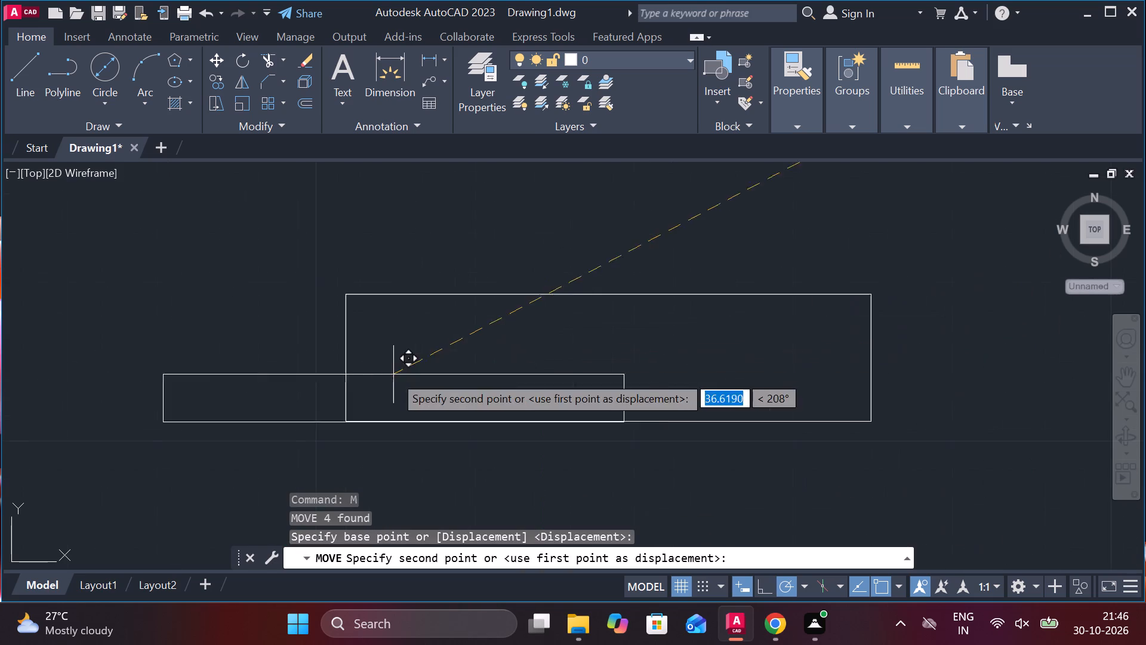
click(614, 295)
Draw a closed rectangle of lines 20 units wide and 6 units high above the 33 by 8 rectangle.
middle_drag(640, 331, 562, 331)
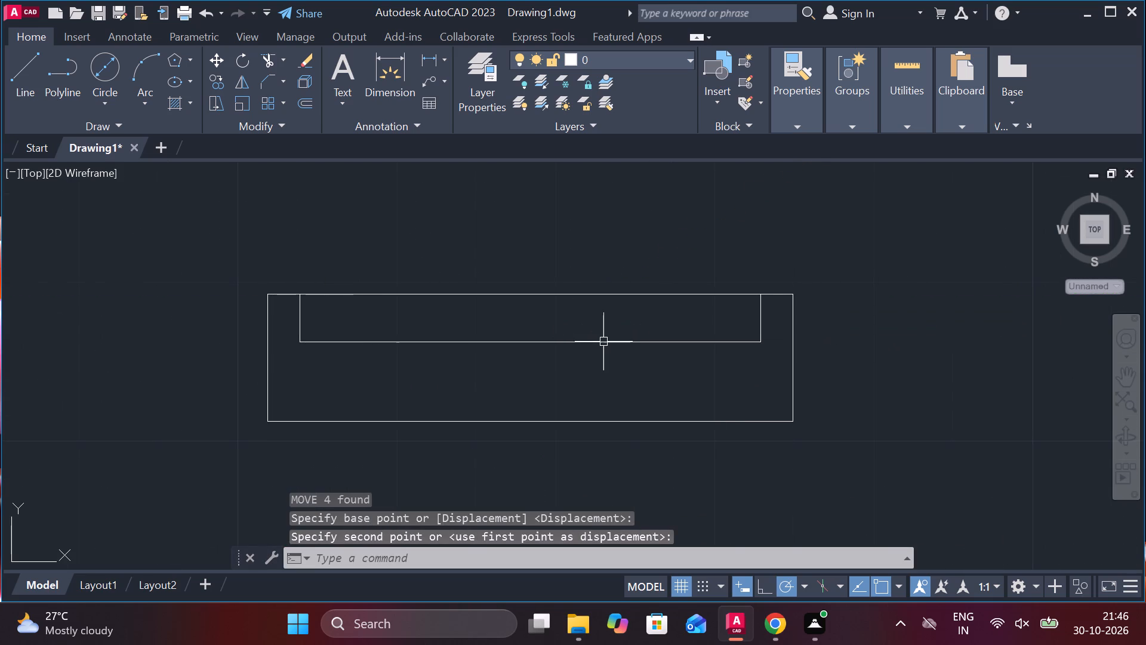
middle_drag(630, 390, 610, 382)
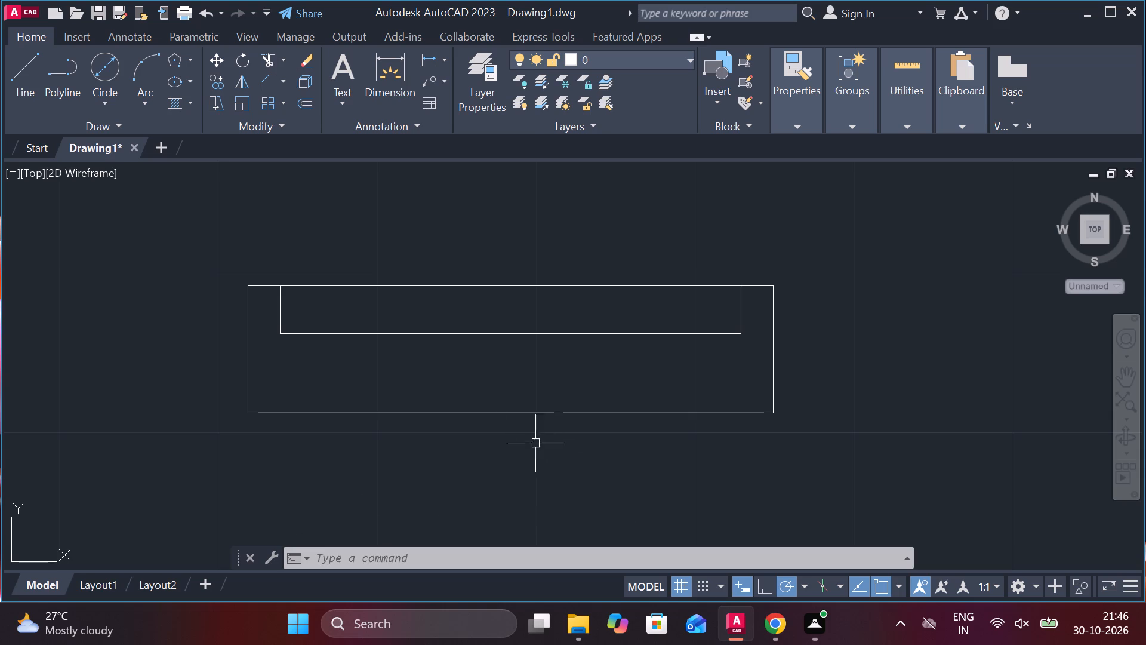
middle_drag(482, 440, 478, 457)
middle_drag(382, 207, 379, 285)
key(l)
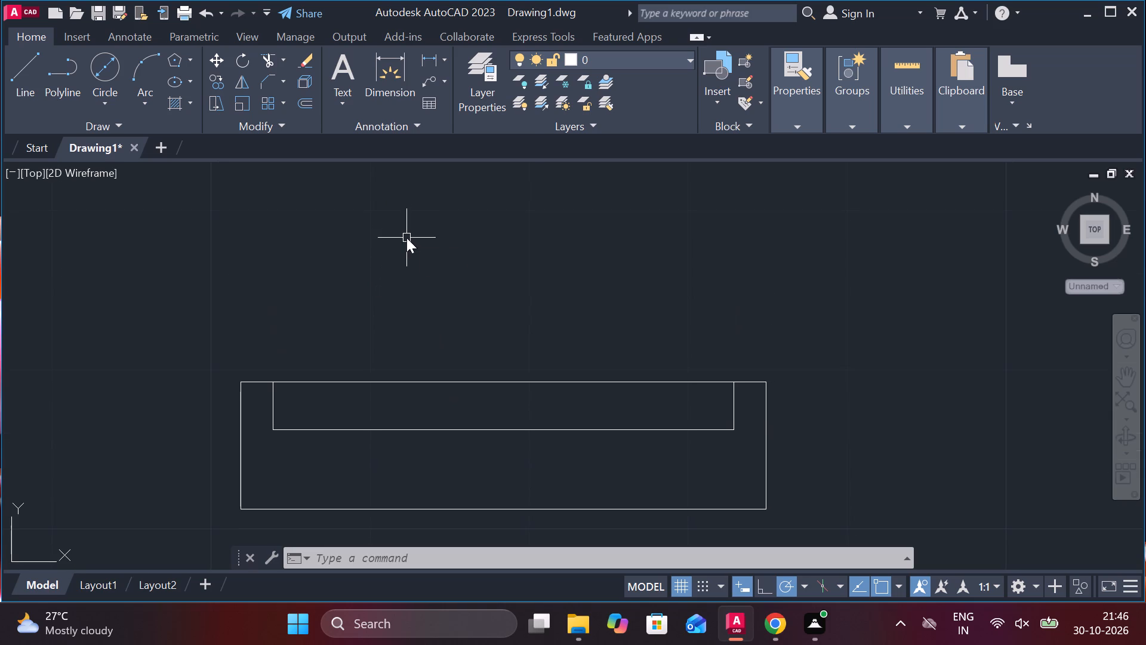
key(Return)
click(388, 245)
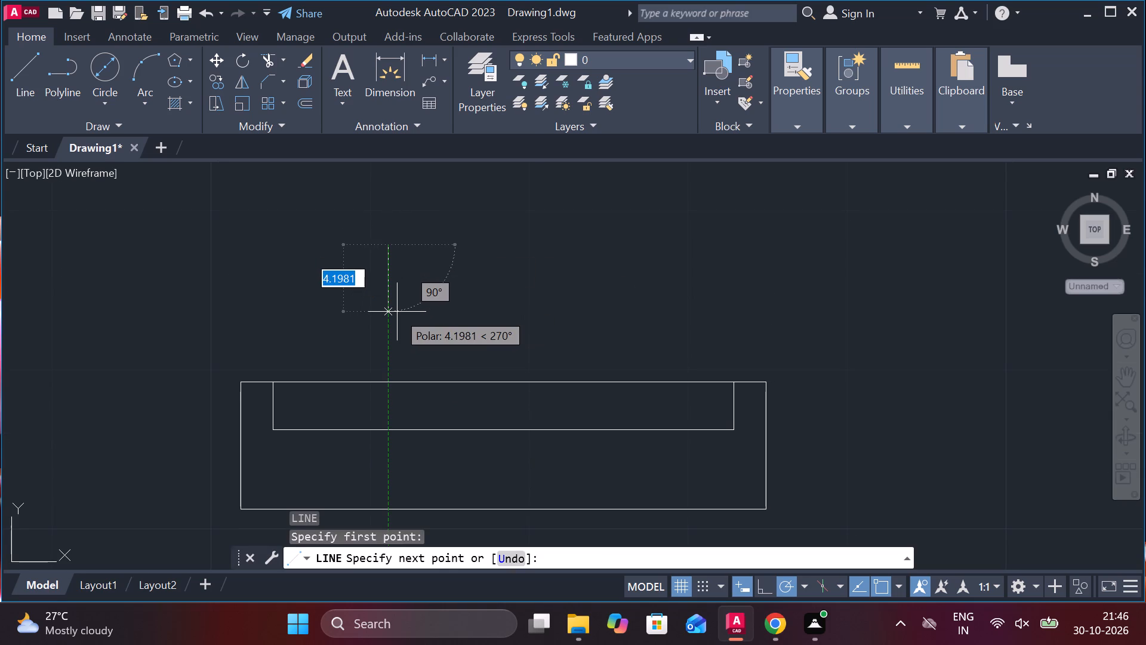
key(6)
key(Return)
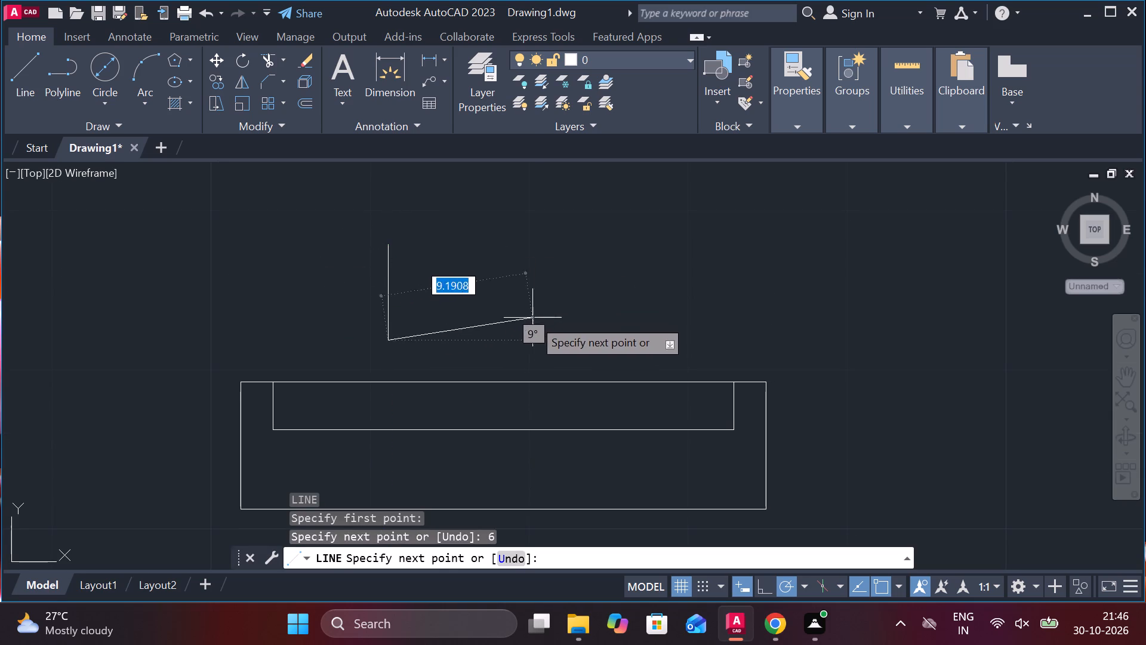
text(20)
key(Return)
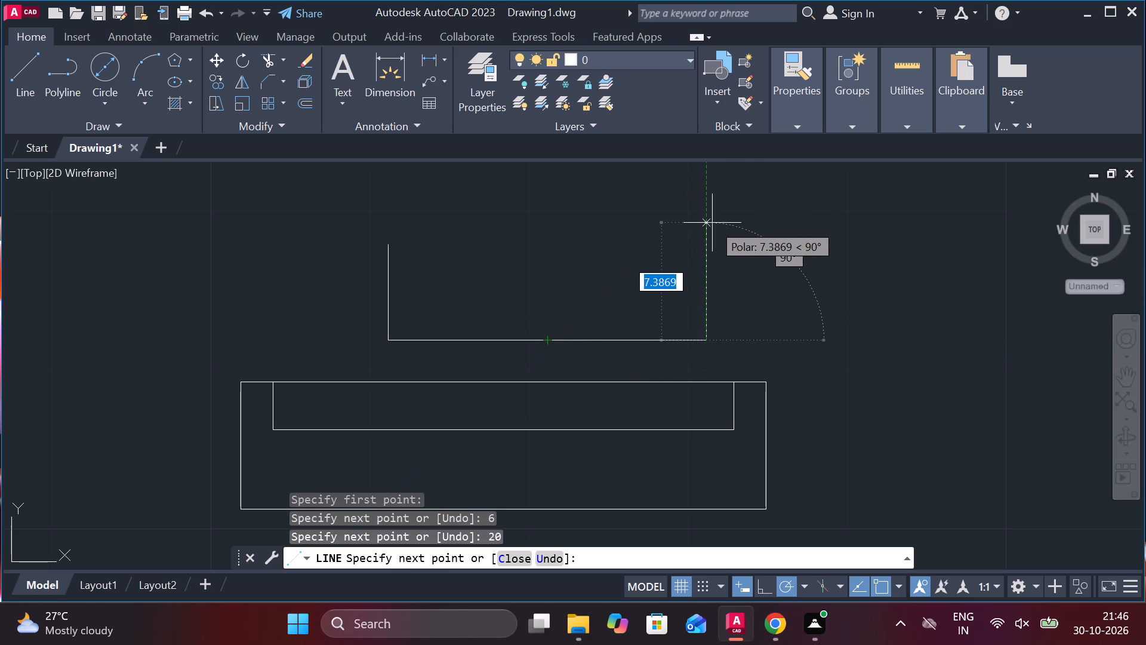
text(6)
key(space)
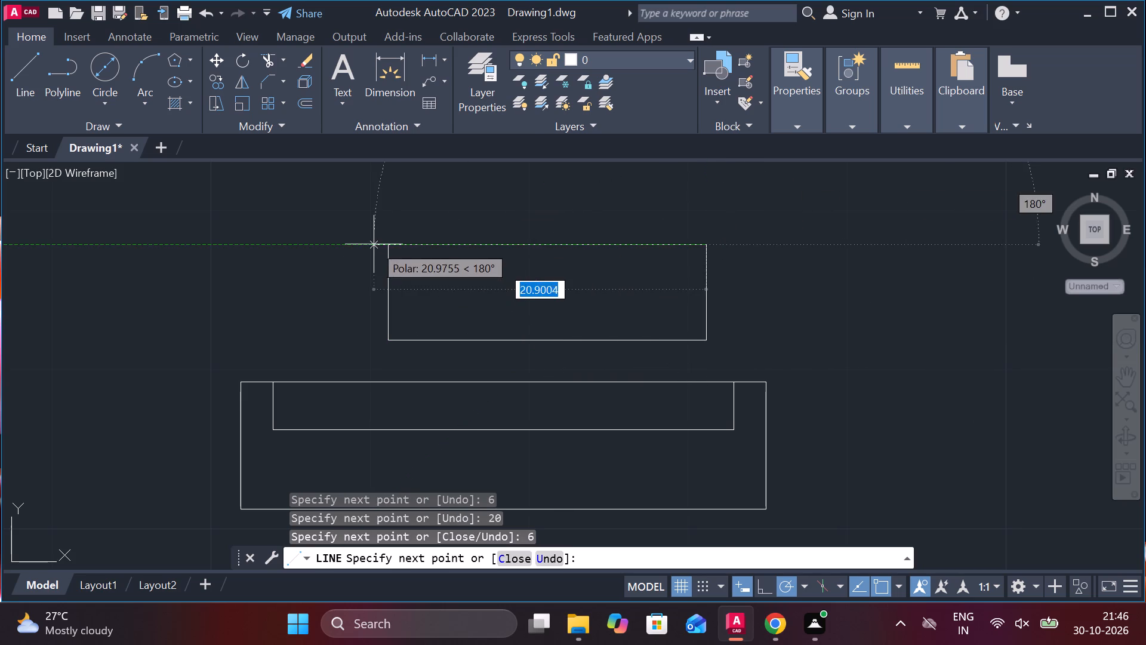
click(390, 247)
key(Escape)
Join the four lines of the 20 by 6 rectangle into one polyline.
scroll(442, 248, down, 2)
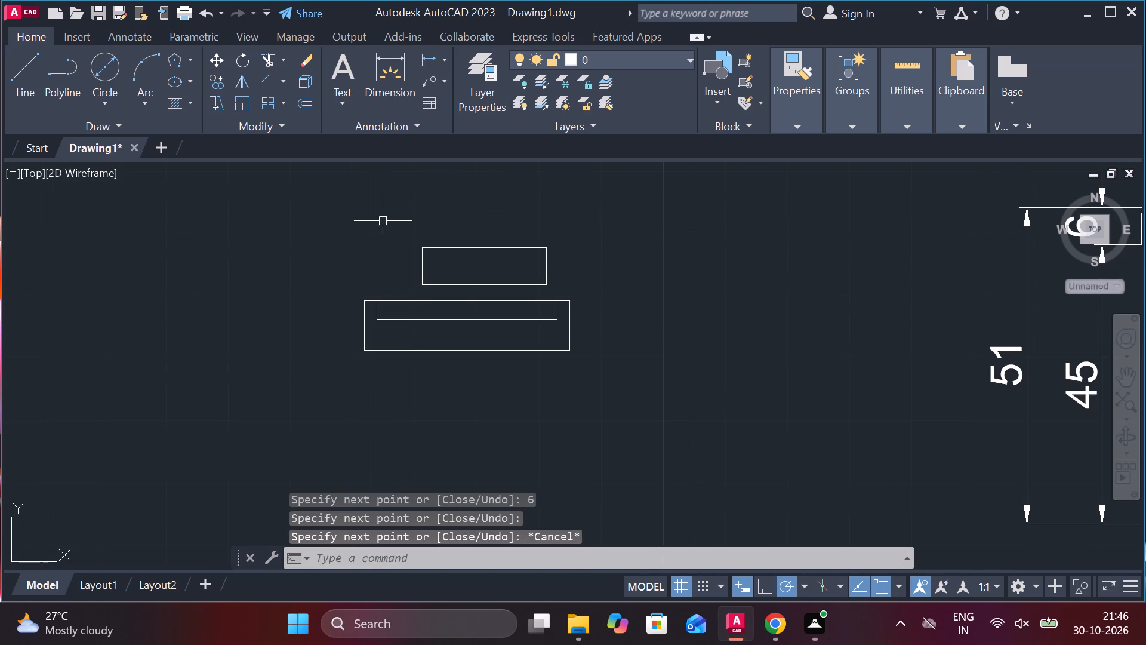
drag(381, 216, 389, 229)
click(570, 284)
click(571, 284)
key(Escape)
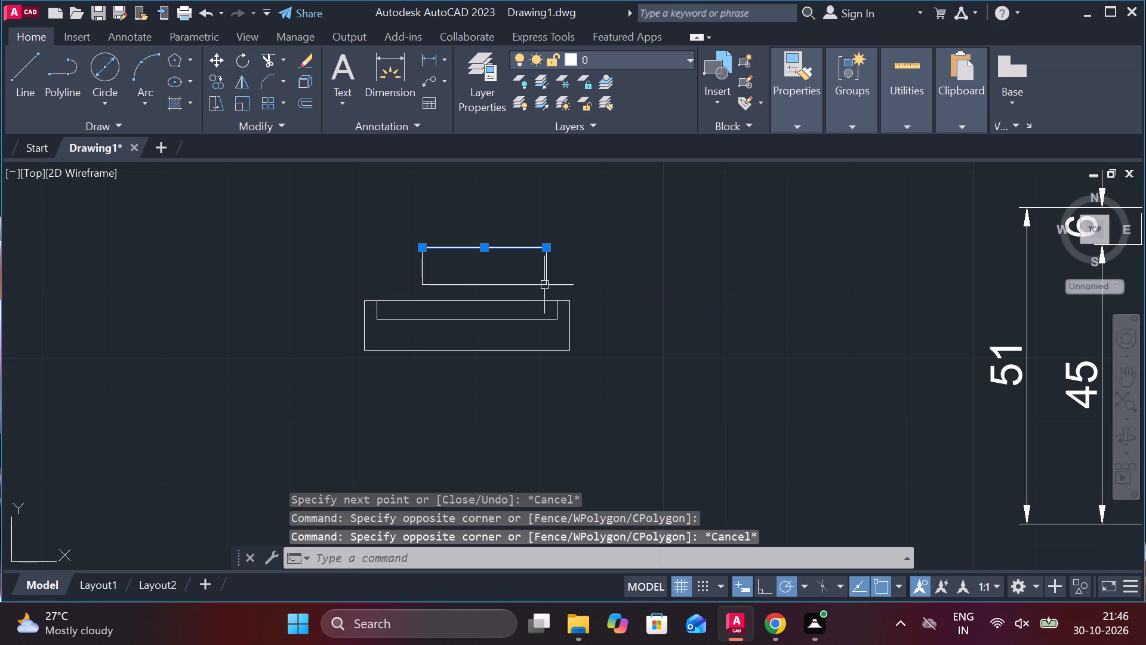
click(551, 288)
click(389, 226)
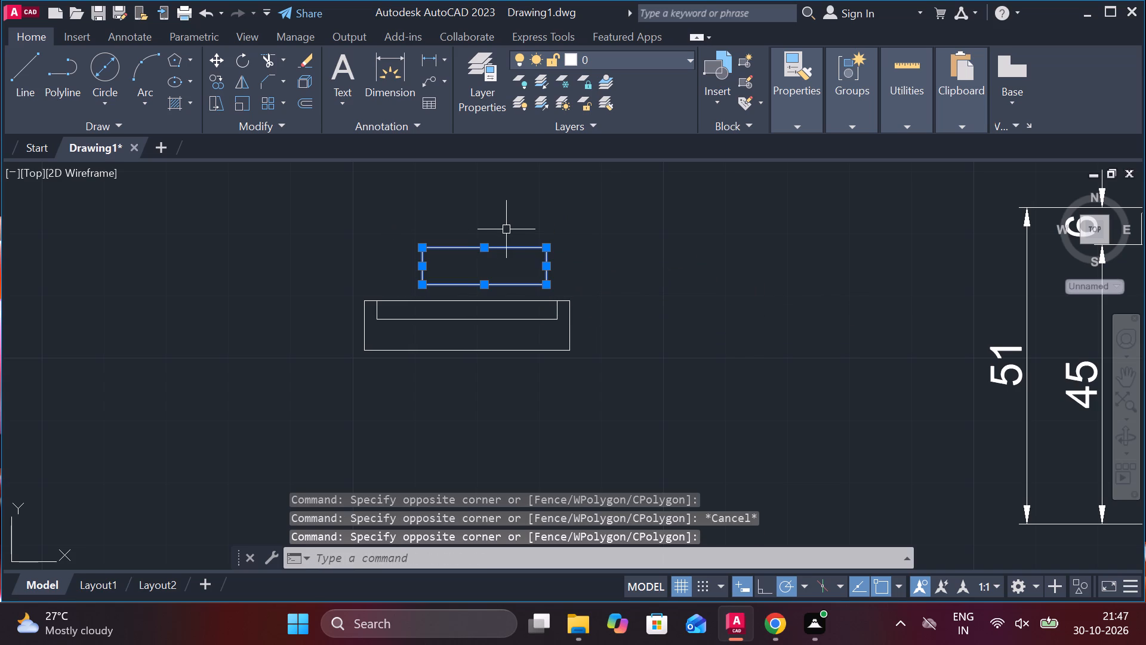
key(j)
key(Return)
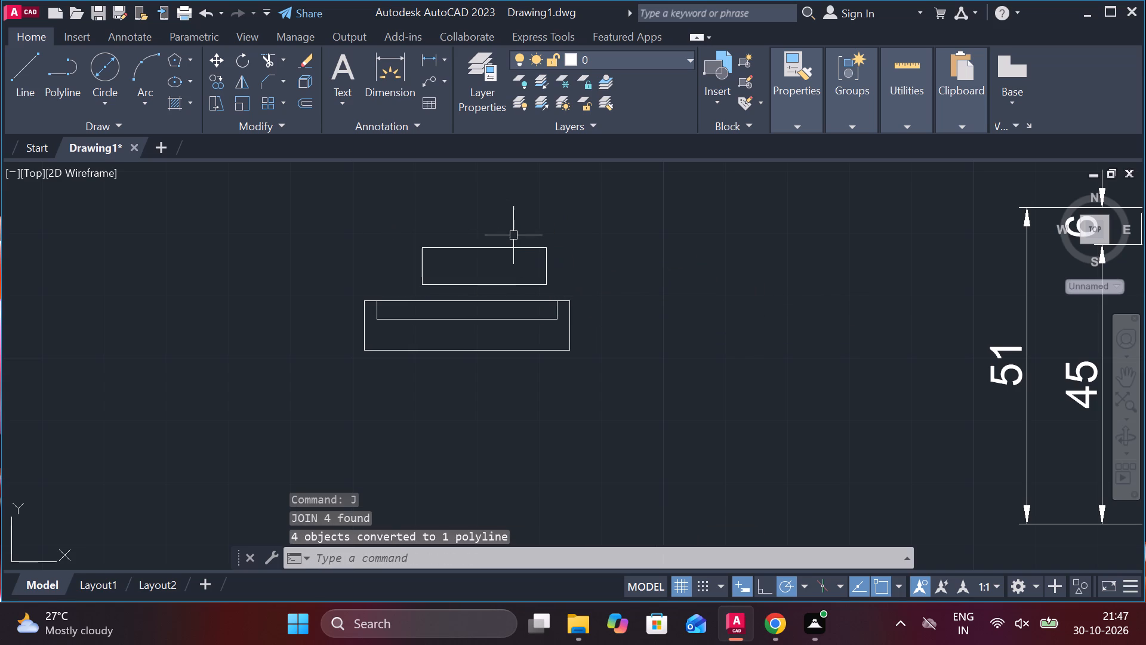
Move the 20 by 6 rectangle by its top-edge midpoint onto the midpoint of the 33 by 8 rectangle's bottom edge.
click(544, 253)
key(m)
key(Return)
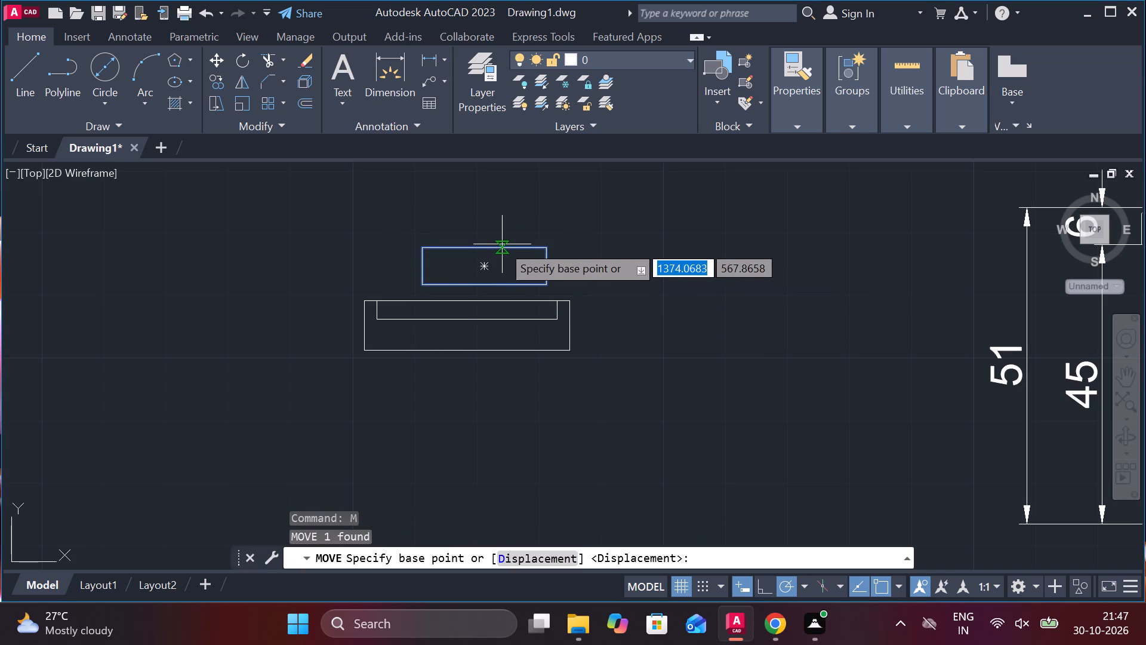
click(486, 244)
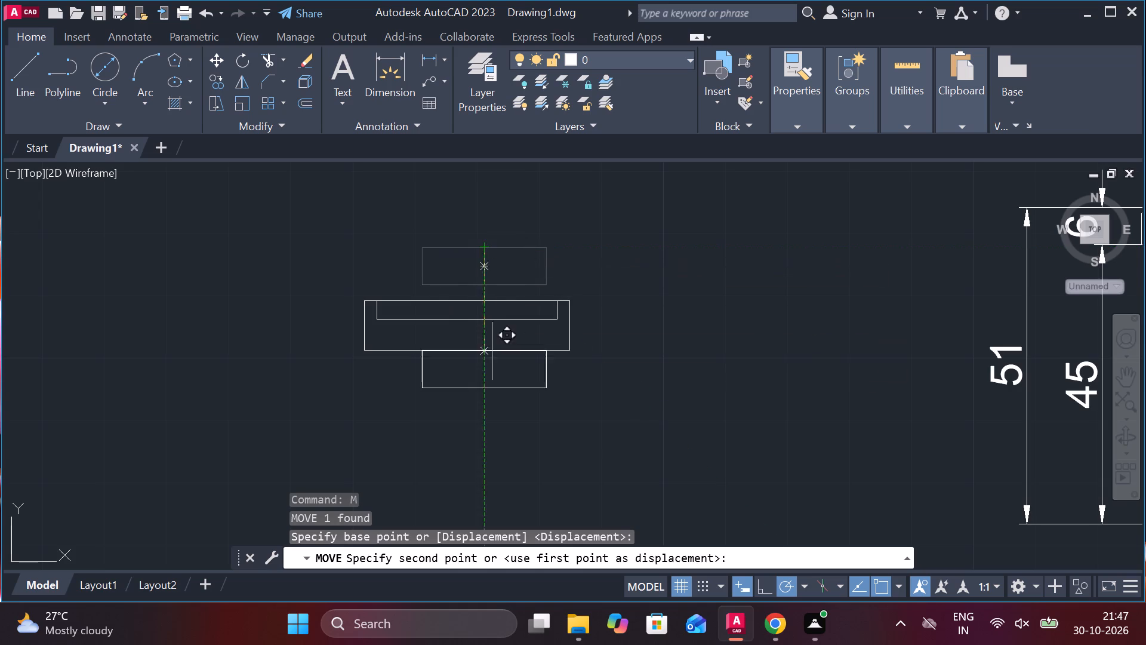
scroll(470, 356, up, 2)
click(458, 342)
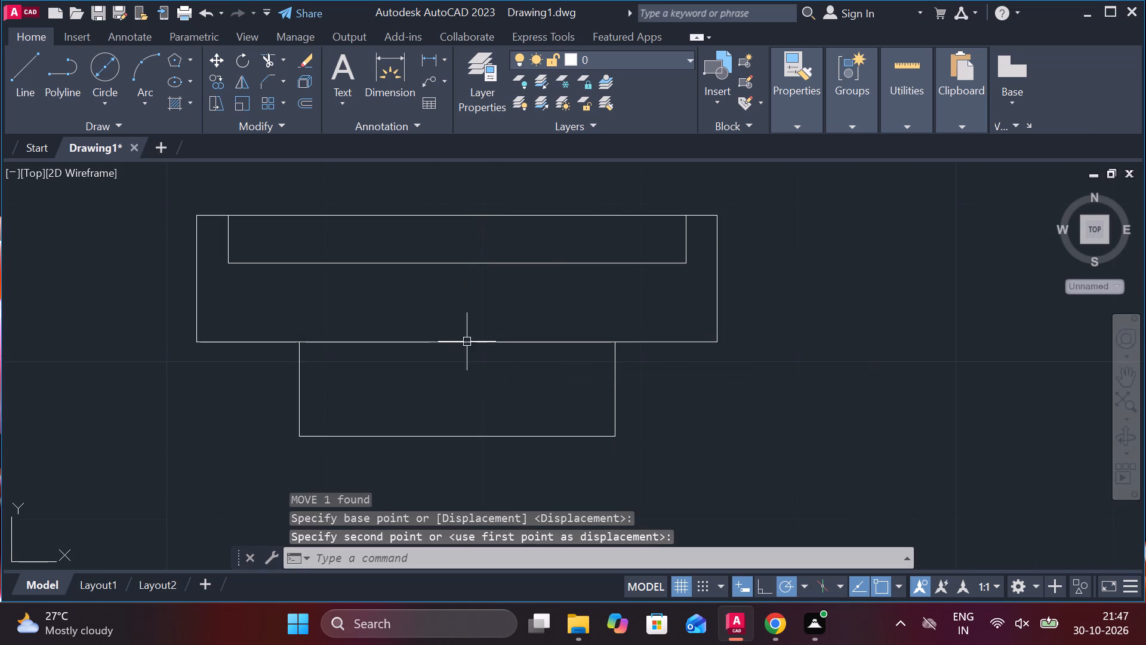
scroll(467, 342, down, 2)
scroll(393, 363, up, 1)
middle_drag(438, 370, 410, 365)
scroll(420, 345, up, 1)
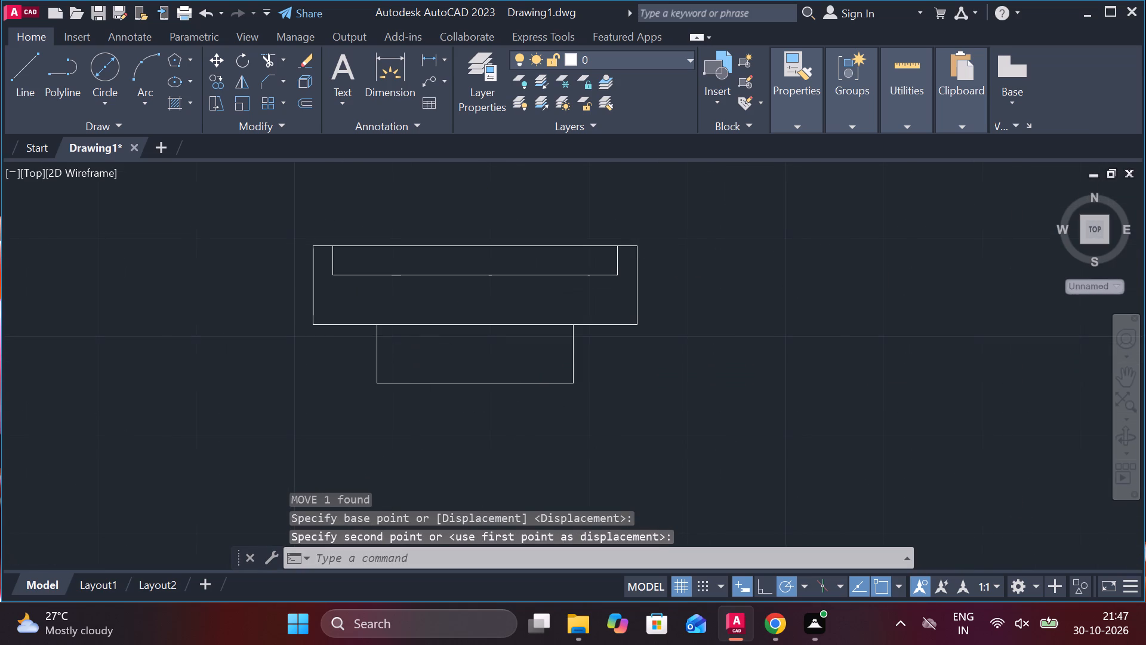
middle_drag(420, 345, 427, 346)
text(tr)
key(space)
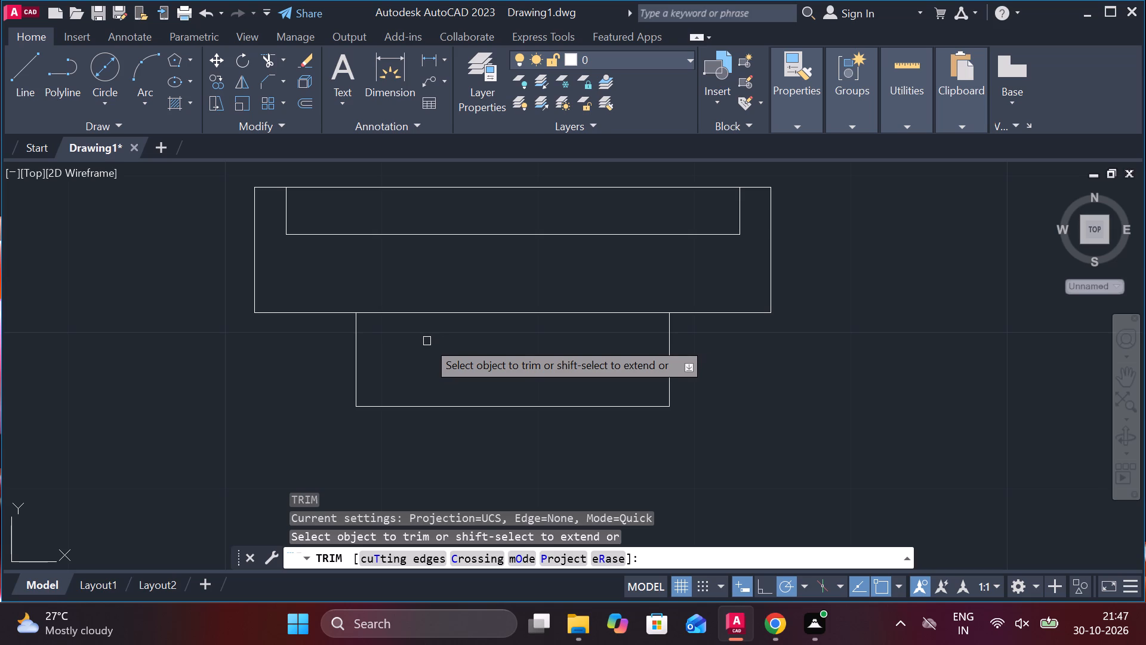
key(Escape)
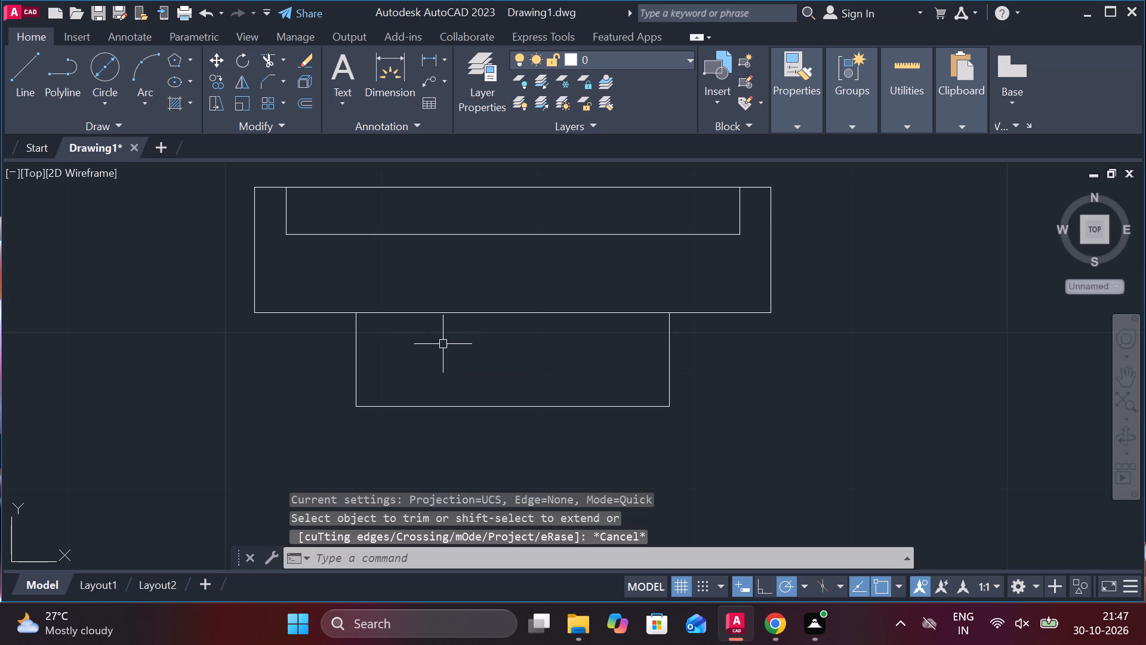
Draw a closed rectangle of lines 14 units wide and 18 units high beside the stepped part view.
middle_drag(440, 407, 498, 409)
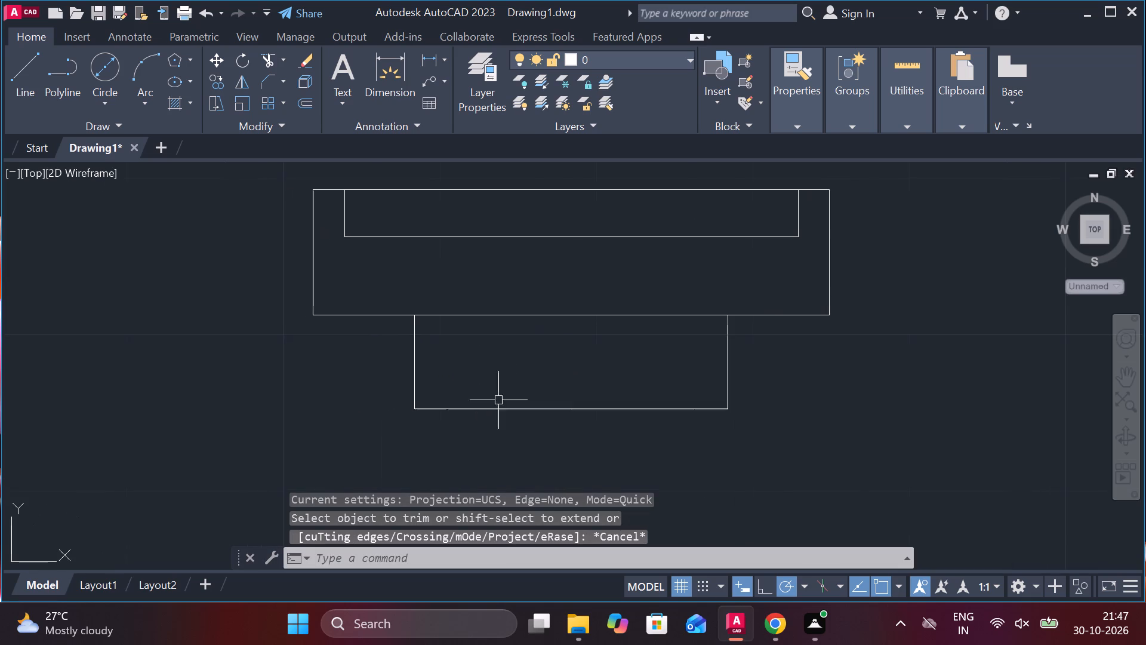
scroll(446, 377, down, 1)
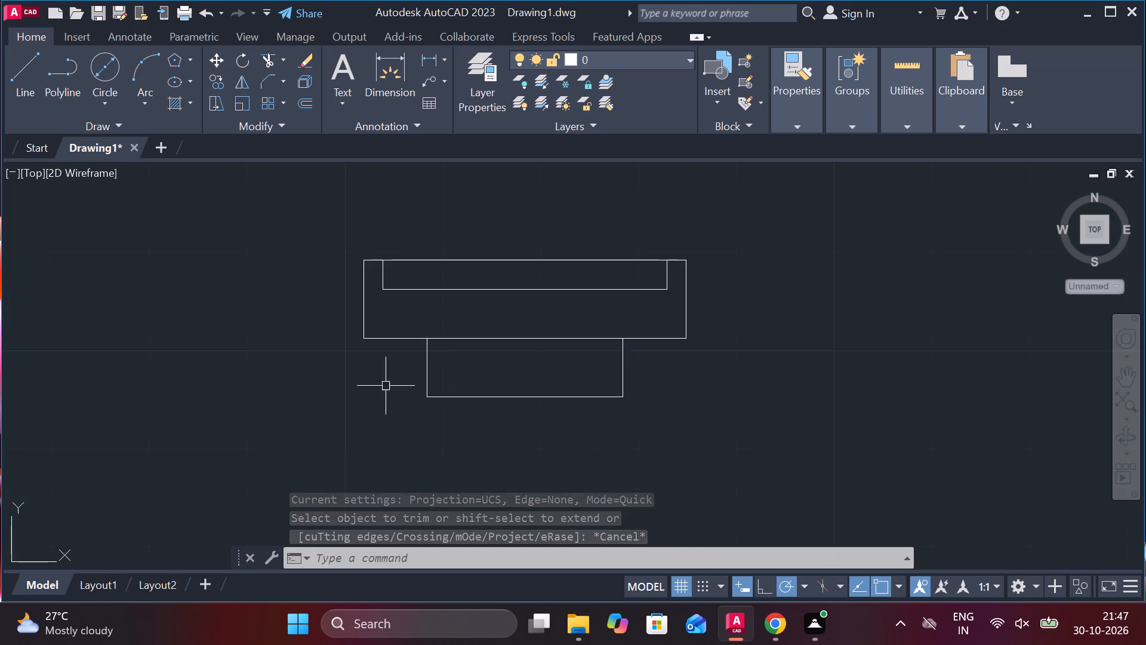
middle_drag(305, 373, 405, 400)
key(l)
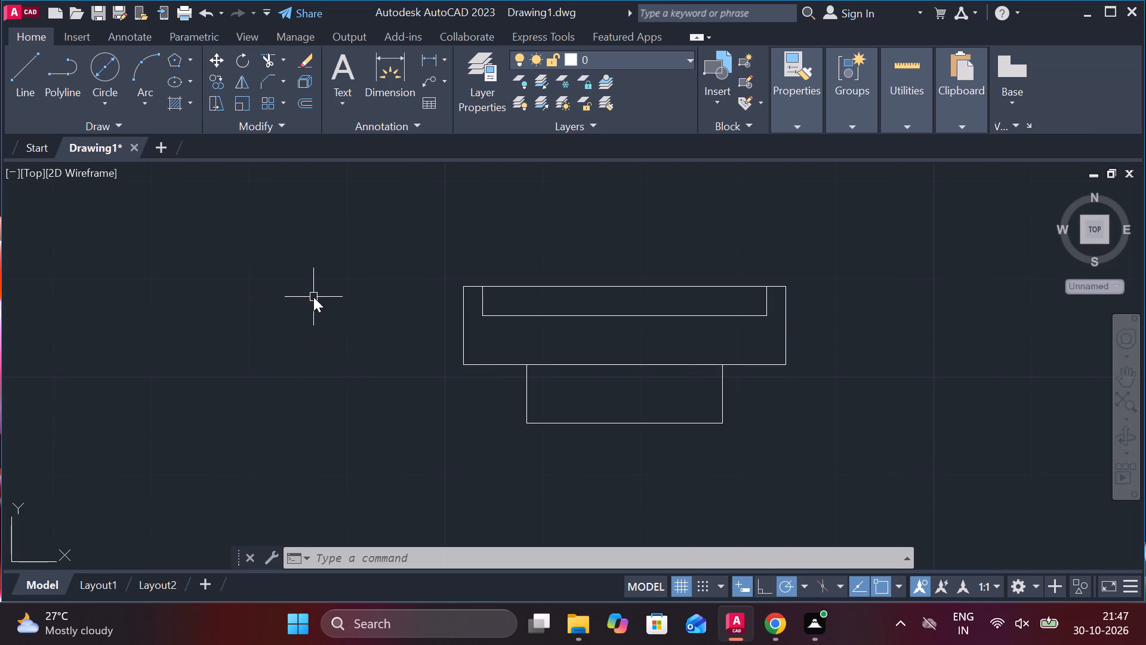
key(Return)
click(266, 218)
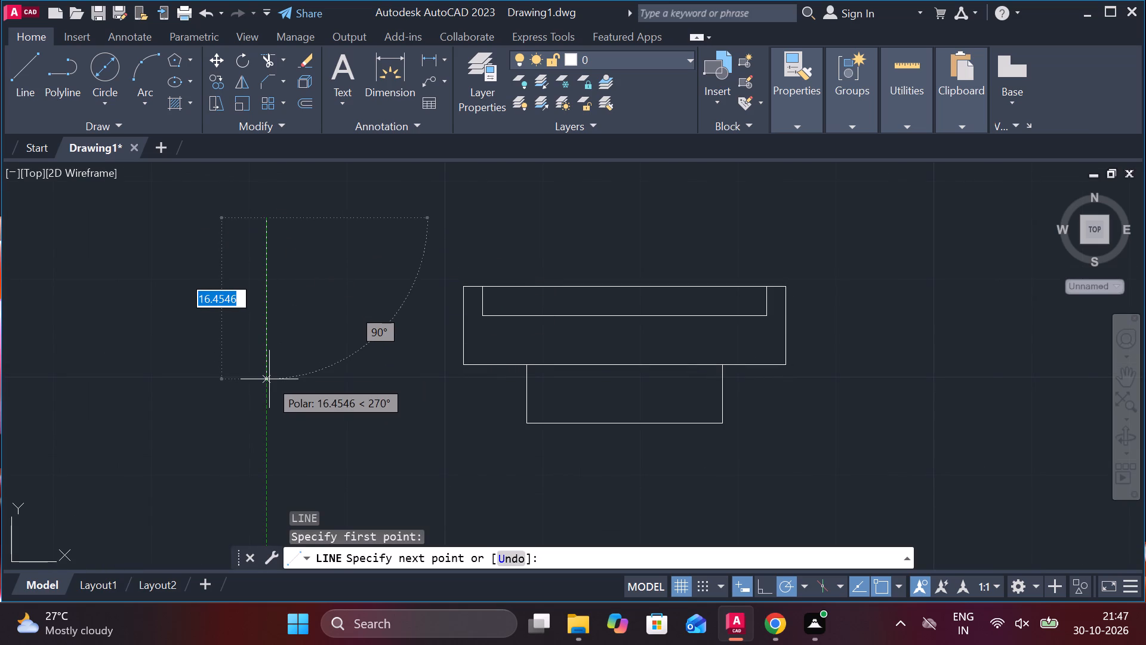
text(18)
key(Return)
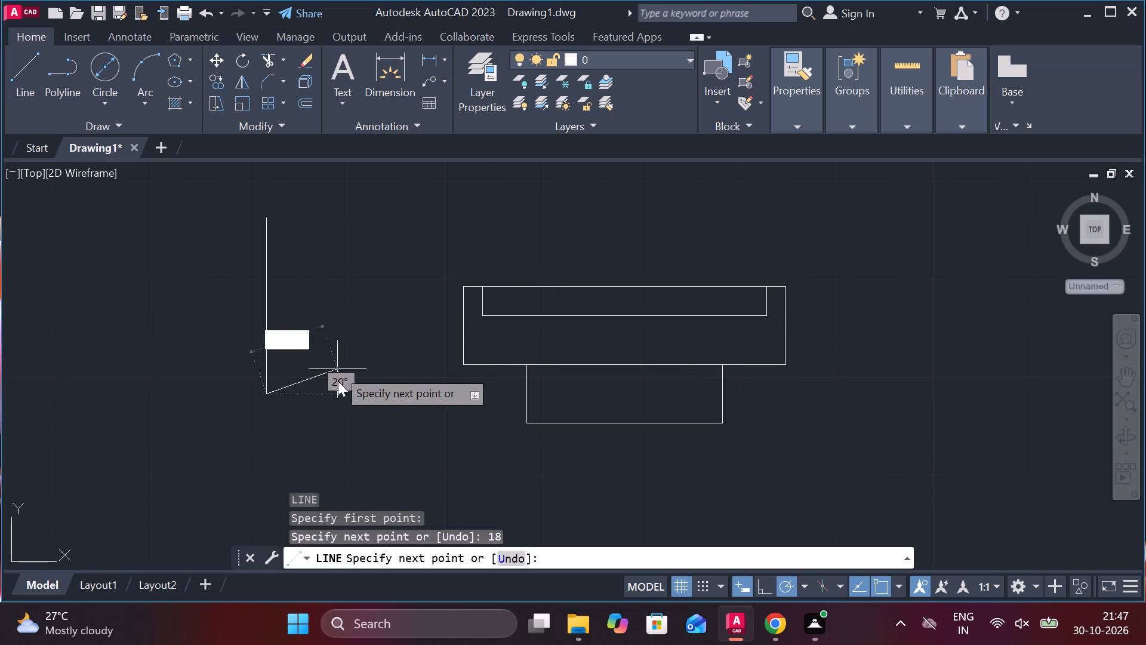
text(14)
key(space)
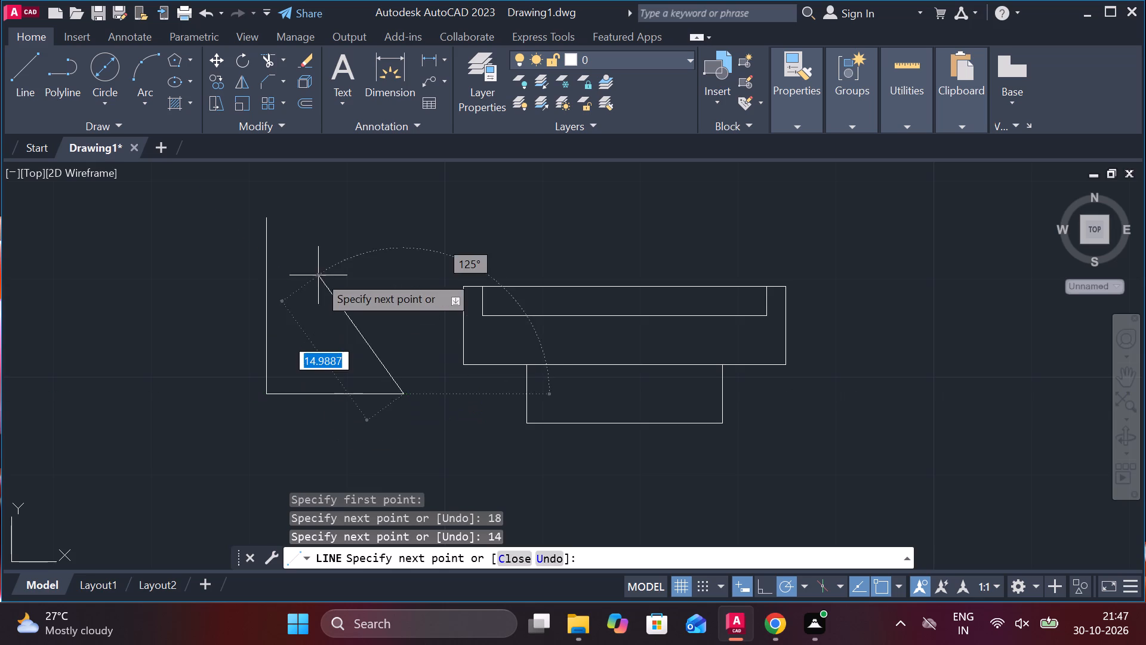
text(18)
key(Return)
click(260, 219)
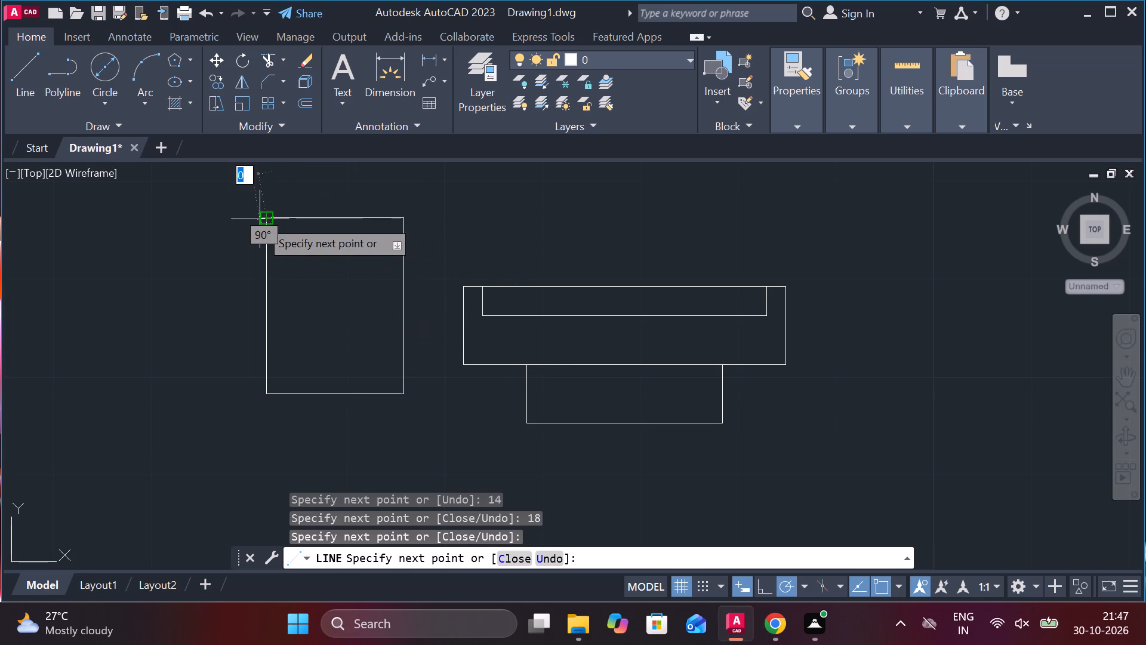
key(ctrl+z)
text(c)
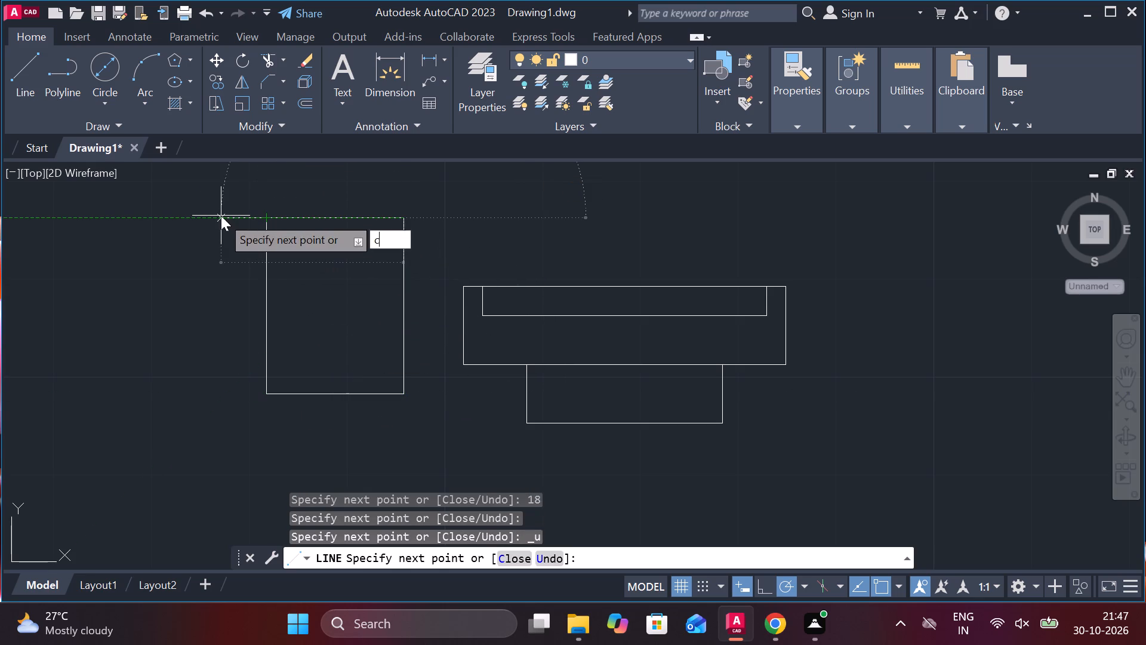
key(space)
Move the 14 by 18 rectangle by its top-edge midpoint onto the midpoint of the 20 by 6 rectangle's bottom edge.
scroll(221, 216, down, 2)
click(208, 198)
click(304, 308)
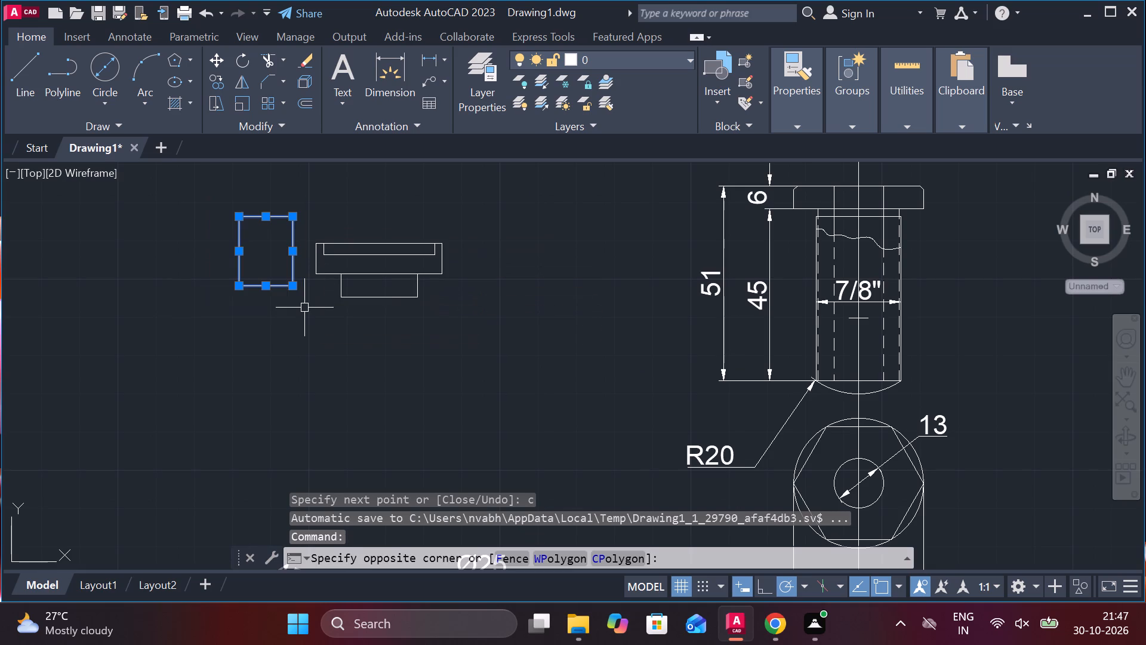
key(m)
key(Return)
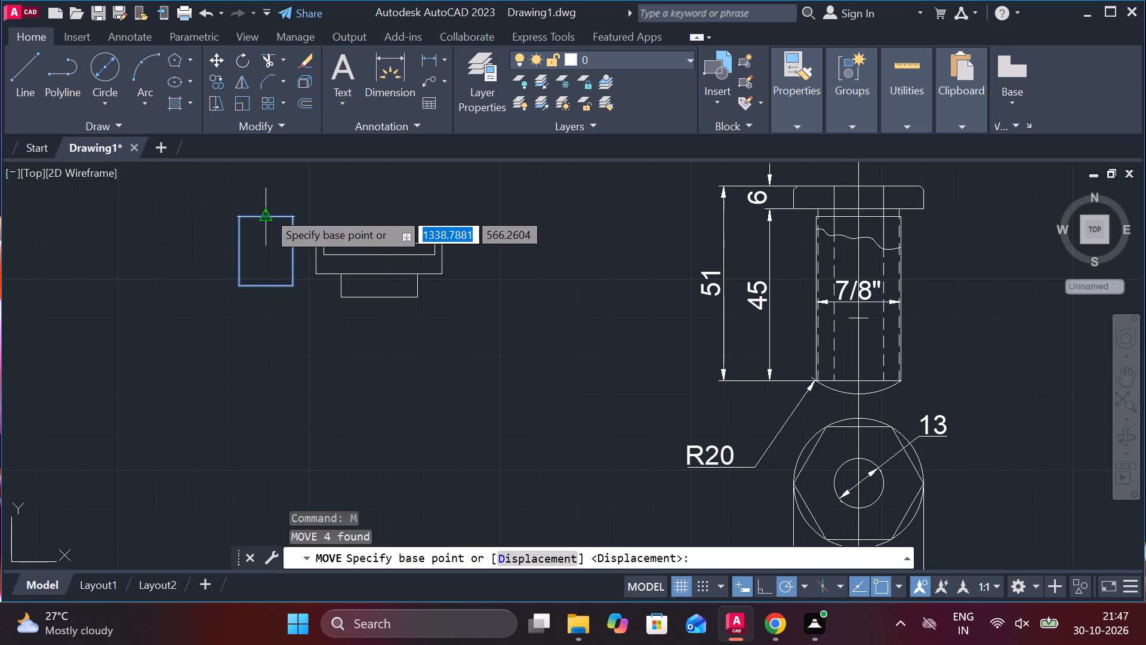
click(267, 211)
scroll(401, 286, up, 2)
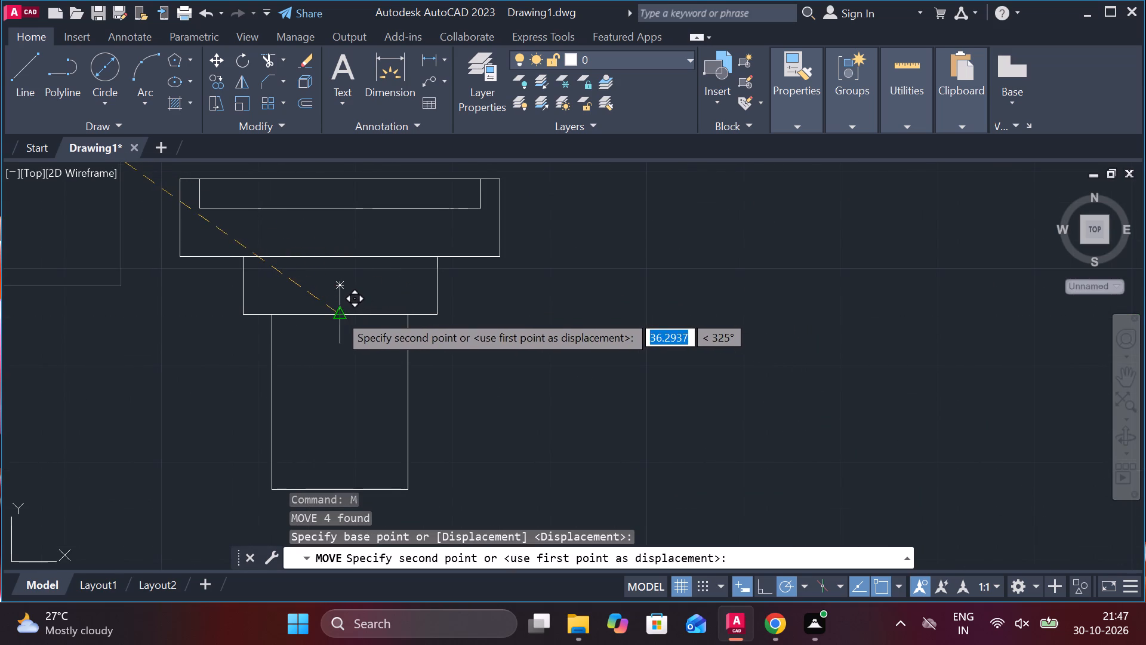
click(338, 314)
scroll(383, 308, down, 1)
middle_drag(355, 343, 409, 279)
key(Escape)
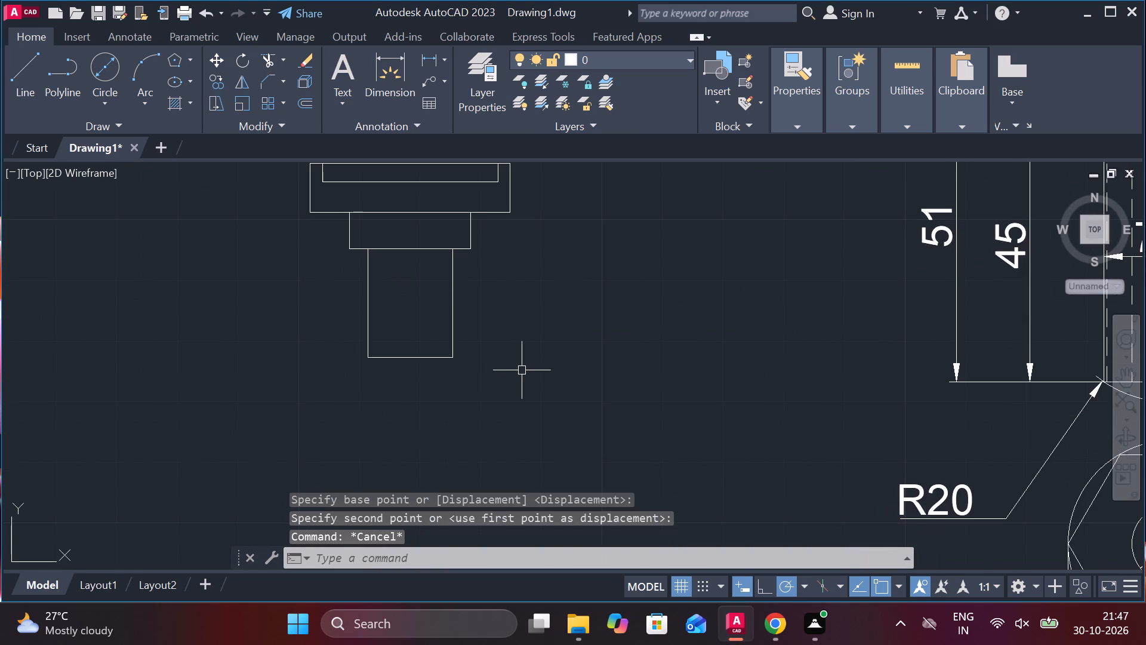
Draw a 7-unit vertical line down from the 14 by 18 rectangle's bottom-edge midpoint and connect its lower end to both bottom corners.
key(l)
key(Return)
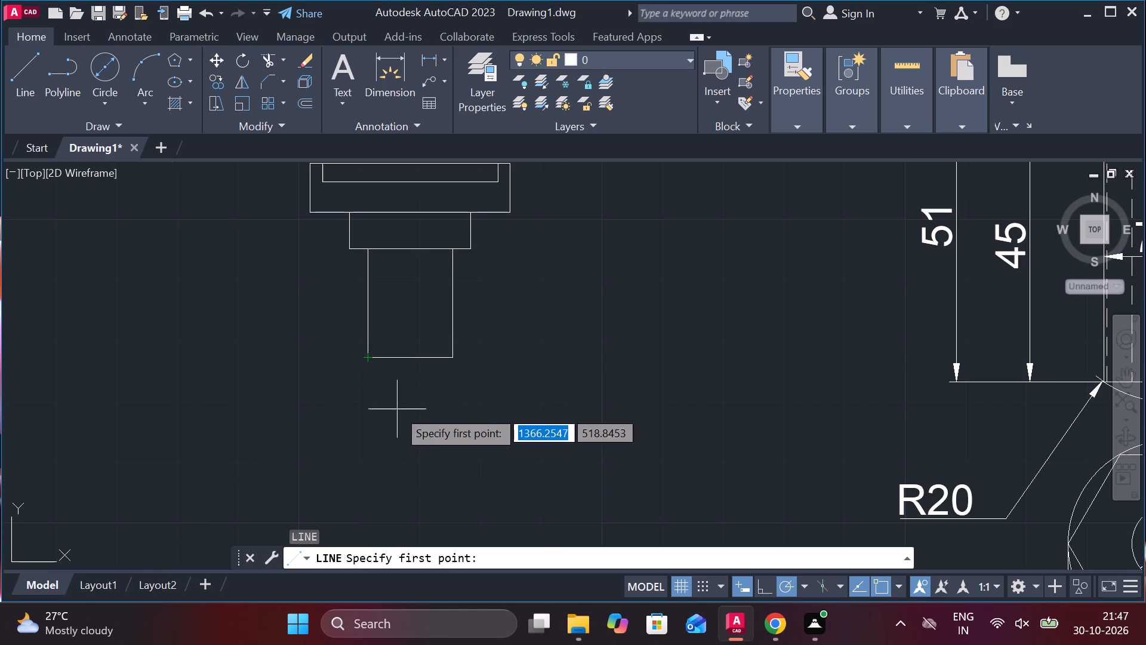
click(410, 363)
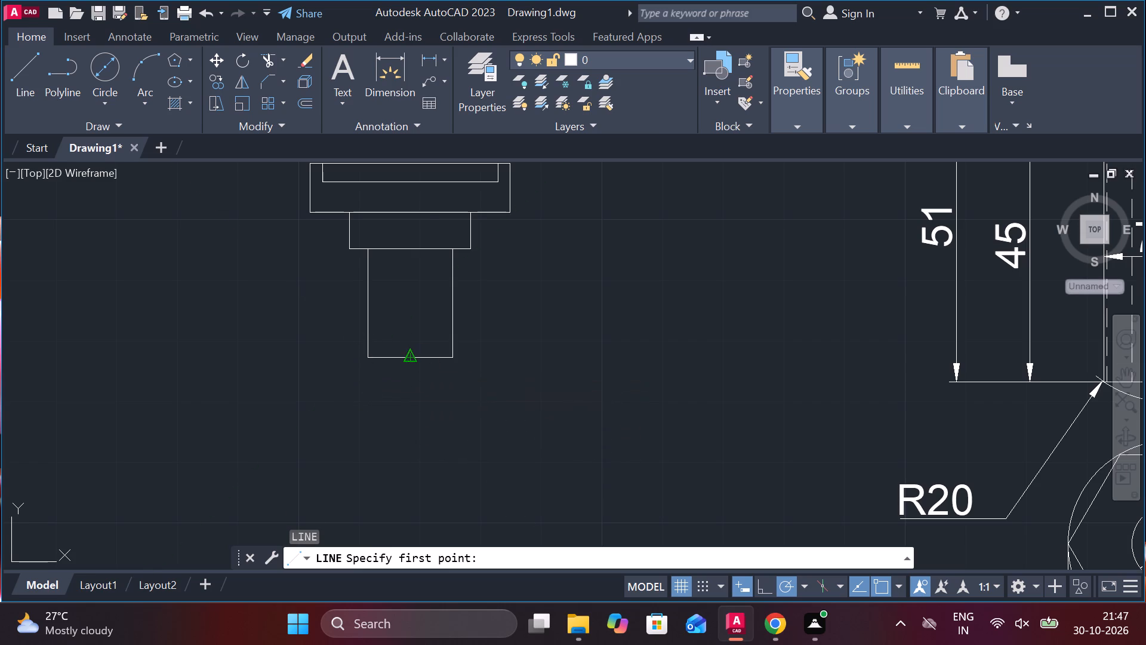
text(7)
key(space)
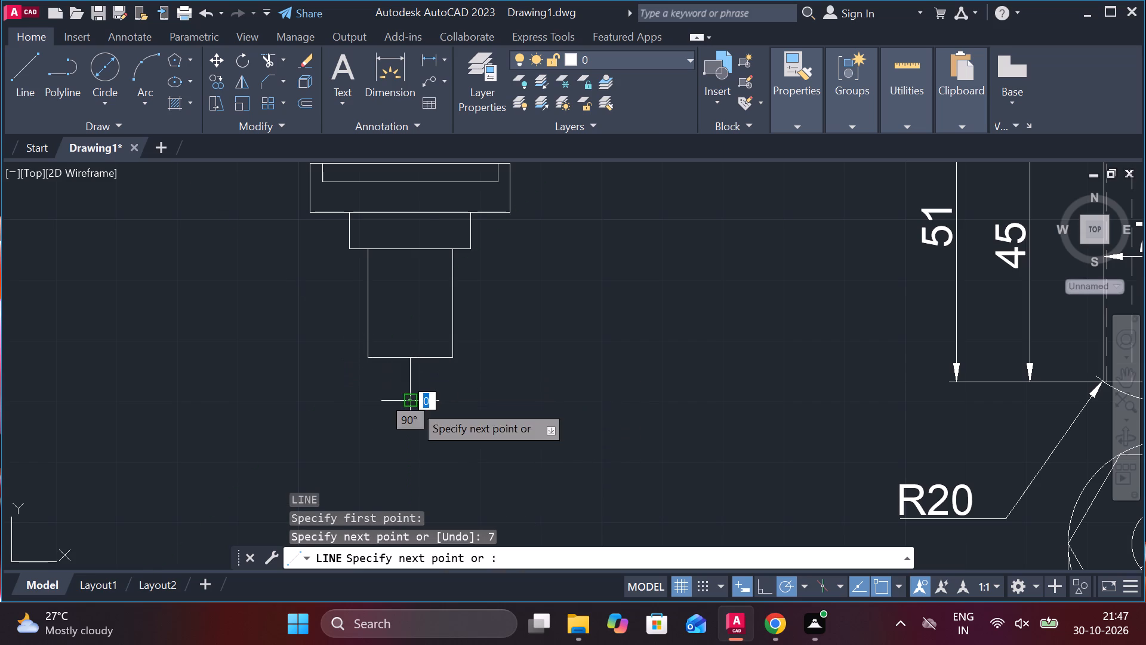
click(452, 359)
key(Escape)
scroll(405, 407, up, 1)
key(space)
click(414, 395)
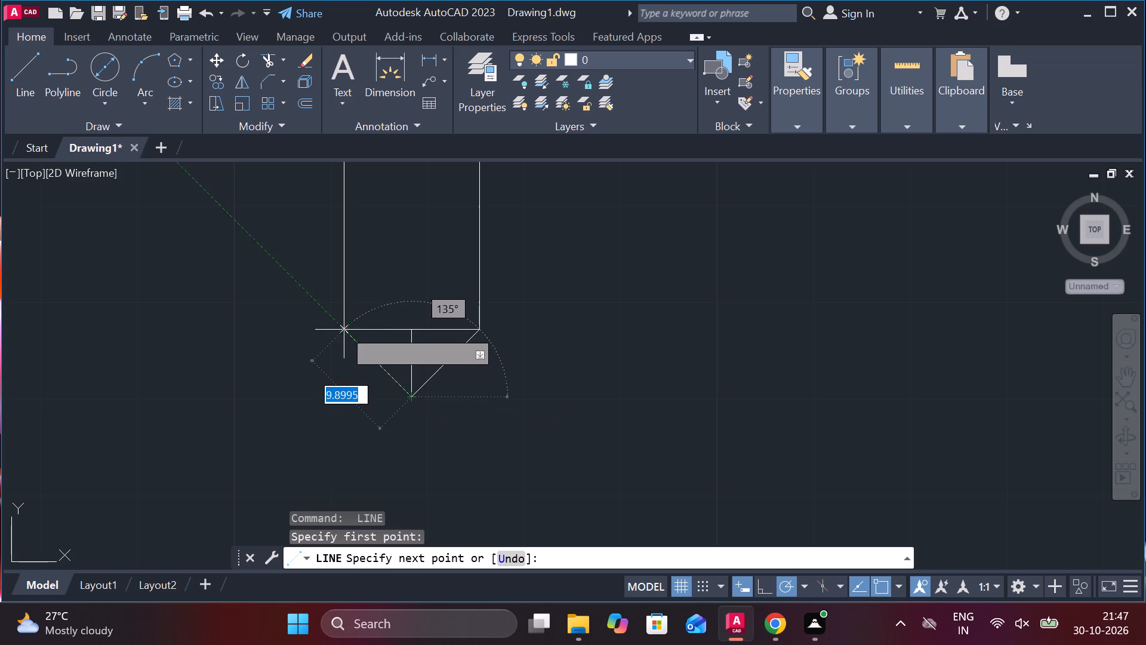
click(342, 328)
key(Escape)
scroll(583, 353, down, 1)
scroll(498, 360, up, 2)
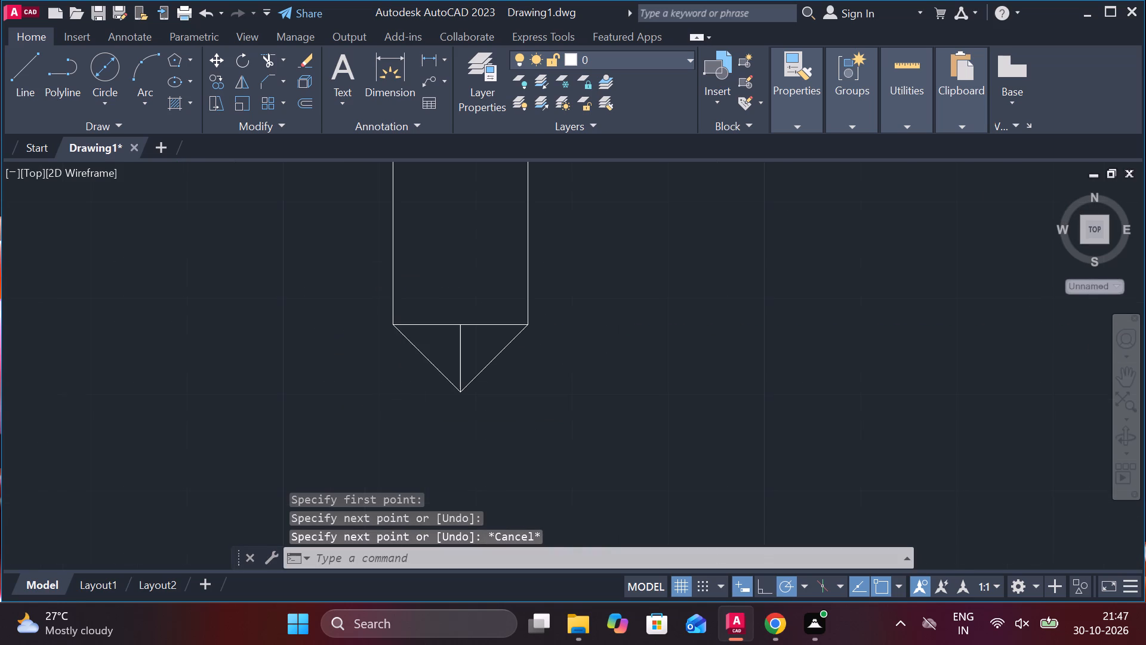
Erase the 7-unit vertical line inside the triangular tip.
middle_drag(548, 315, 559, 419)
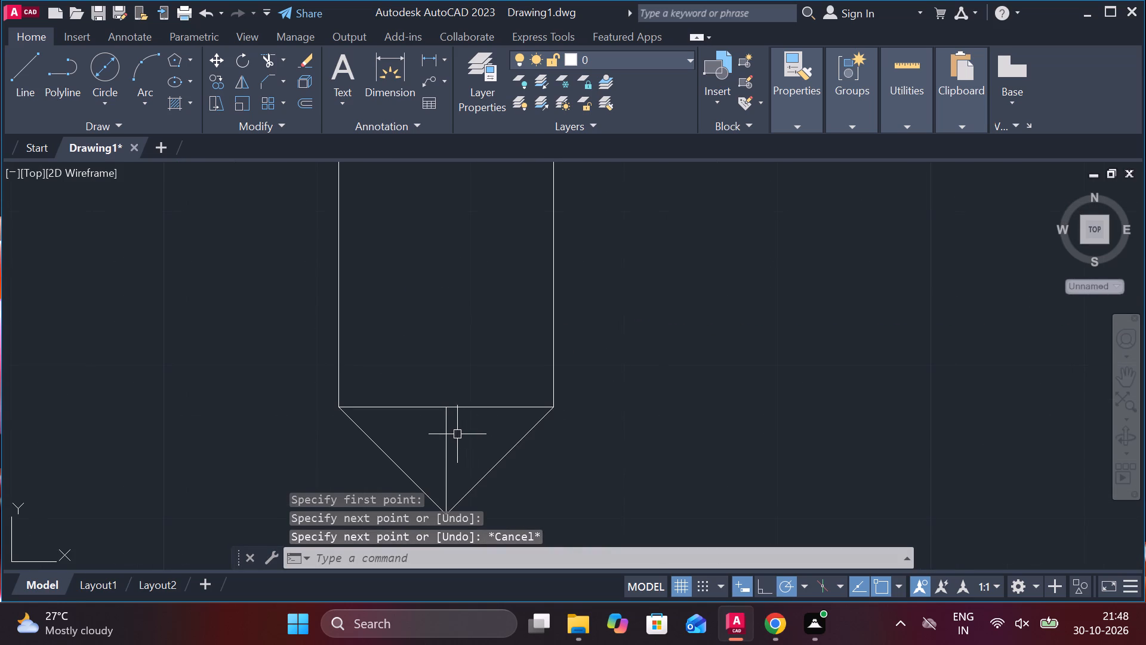
click(446, 429)
text(e)
key(space)
scroll(585, 444, down, 2)
middle_drag(592, 413, 587, 413)
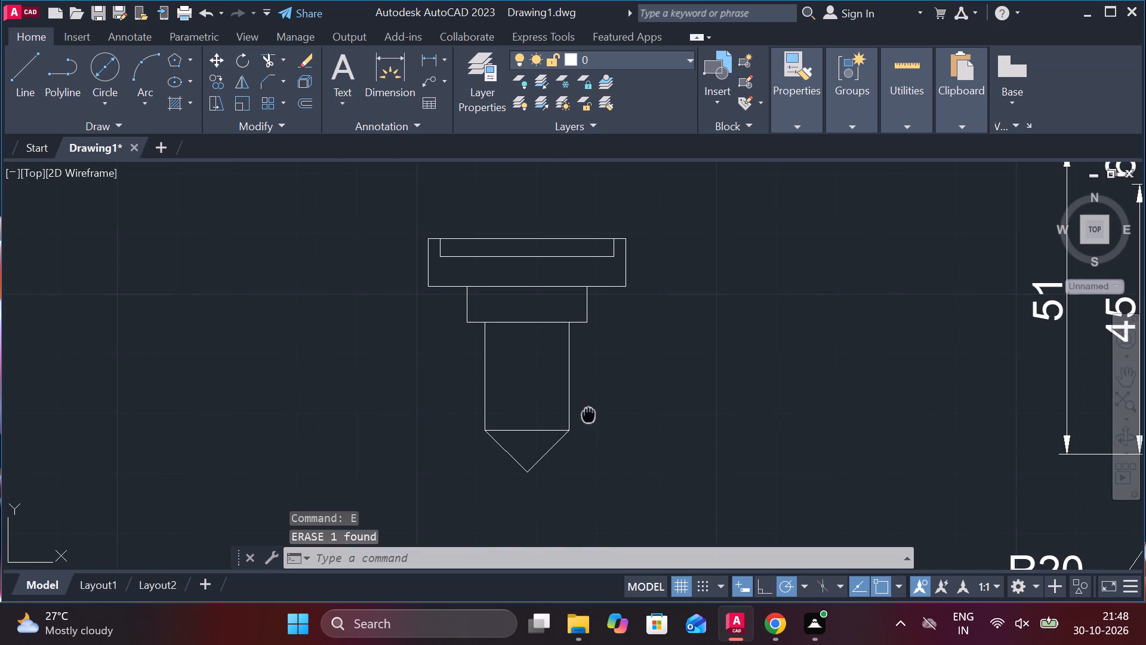
middle_drag(587, 413, 583, 413)
Trim away the overlapping edges where the 20 by 6 rectangle meets the 14 by 18 rectangle.
scroll(522, 311, up, 1)
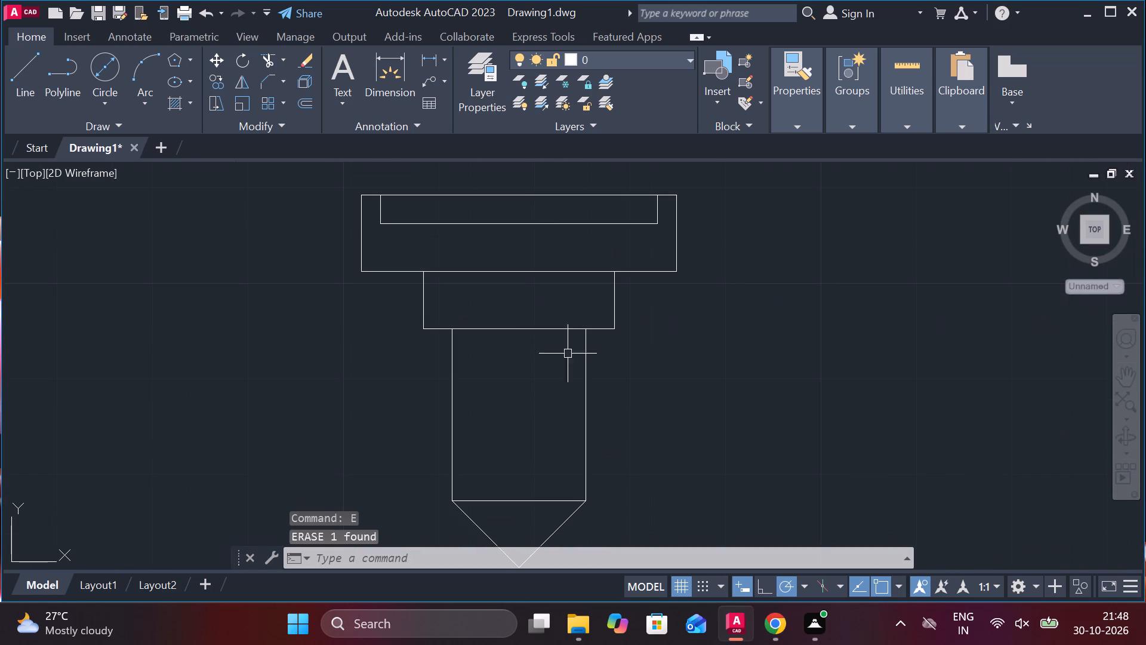
middle_drag(492, 331, 504, 341)
text(tr)
key(space)
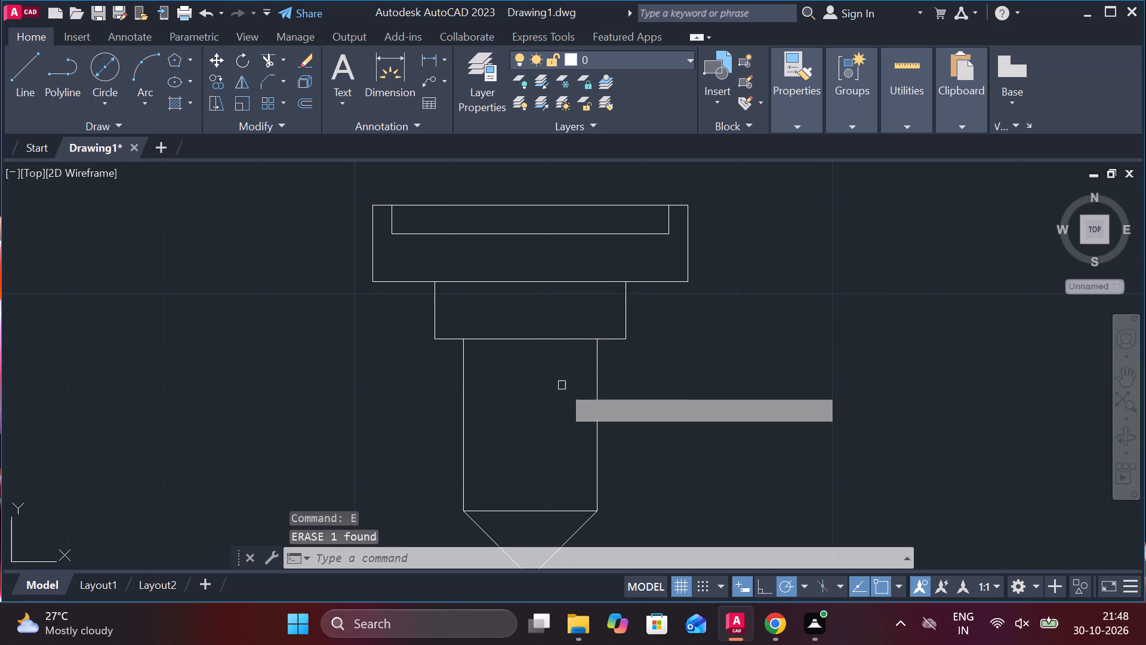
click(531, 340)
click(515, 341)
middle_drag(535, 345, 535, 440)
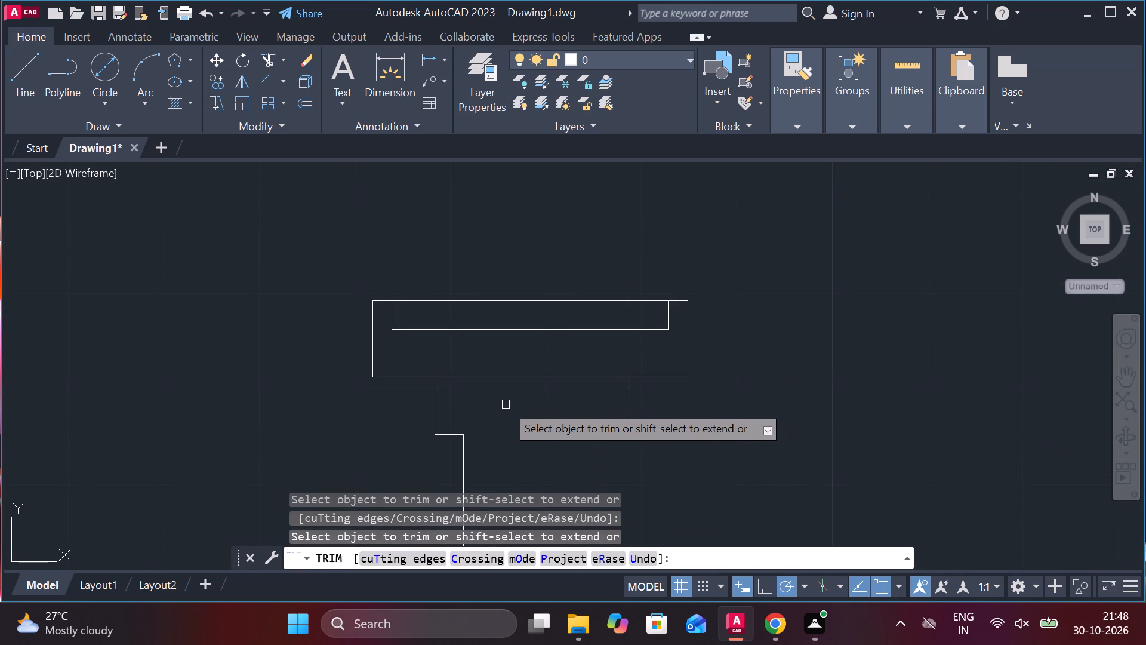
key(Escape)
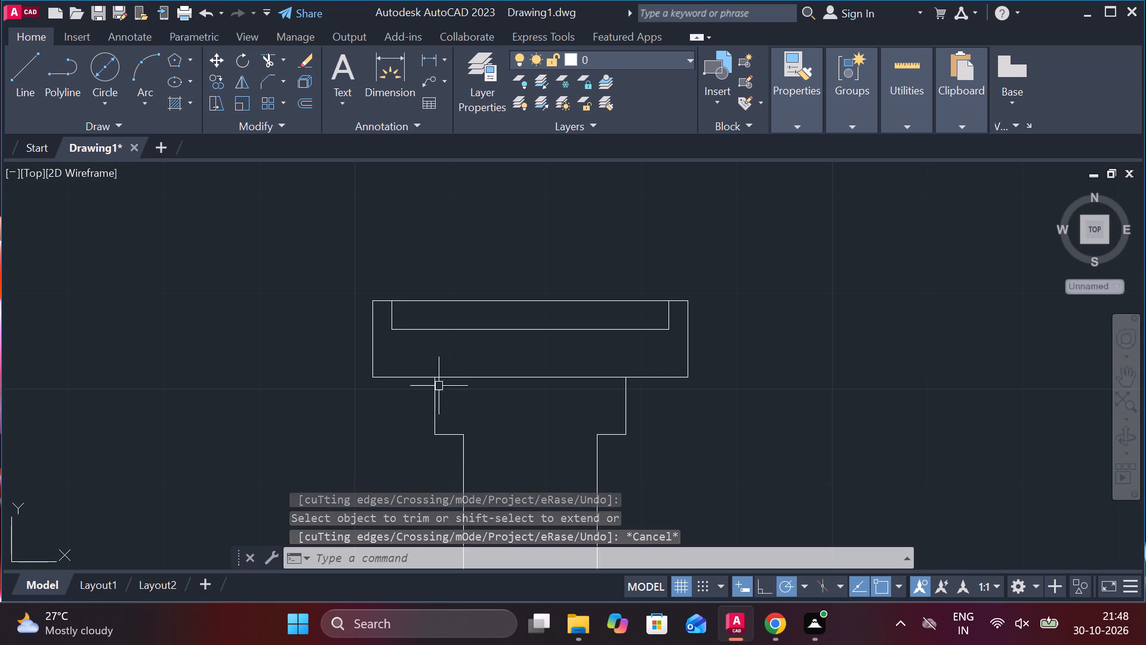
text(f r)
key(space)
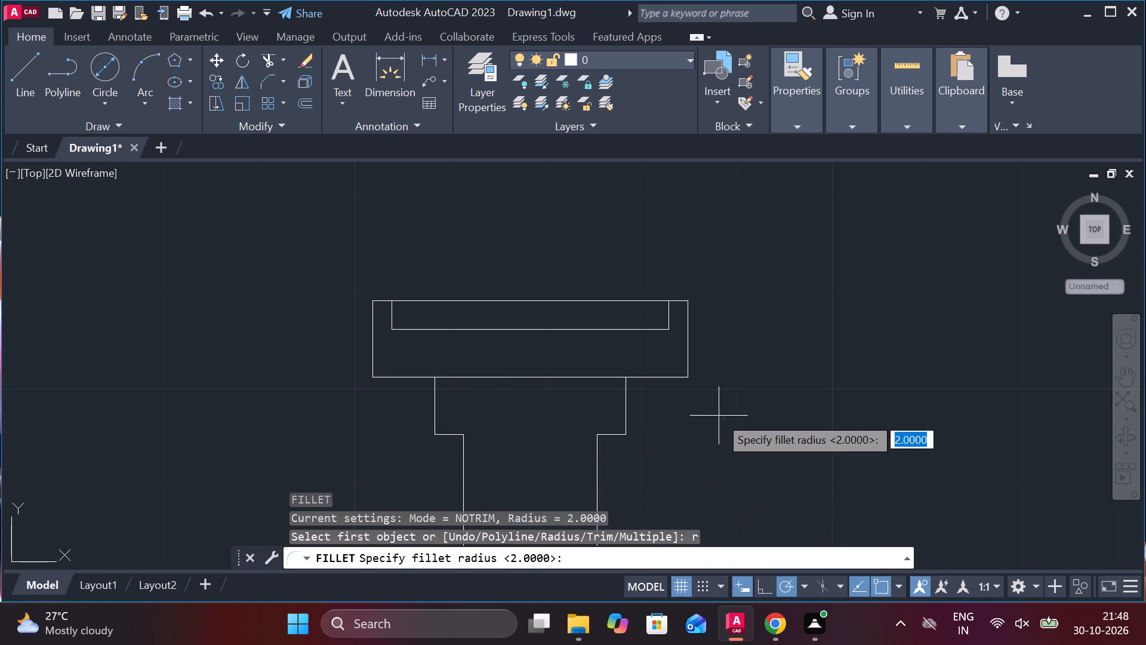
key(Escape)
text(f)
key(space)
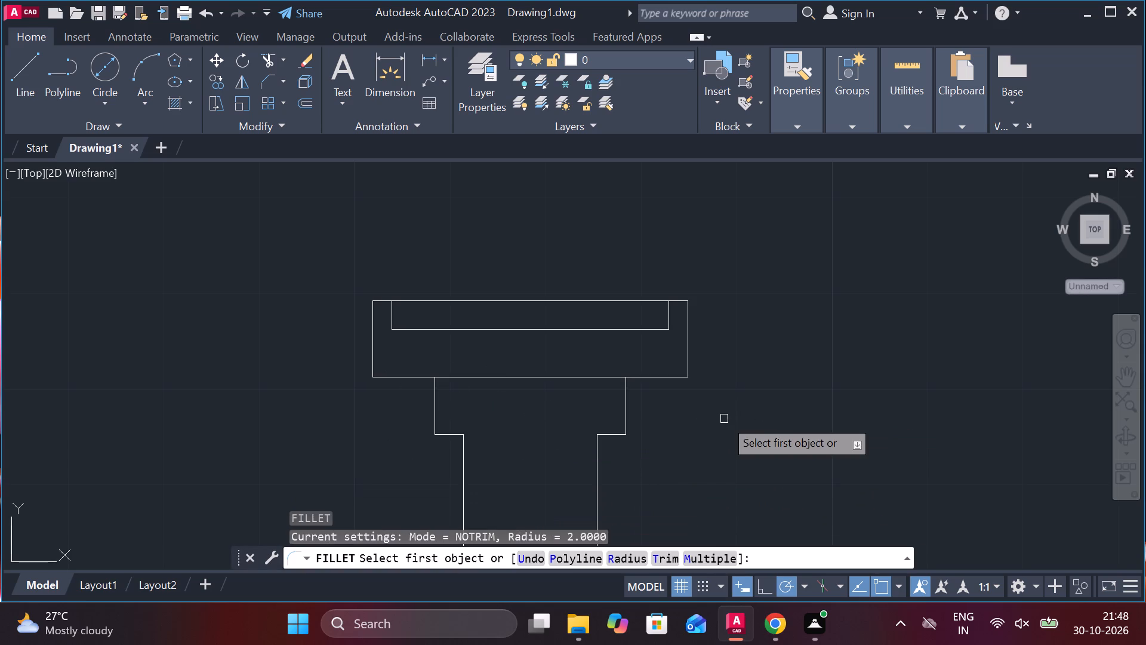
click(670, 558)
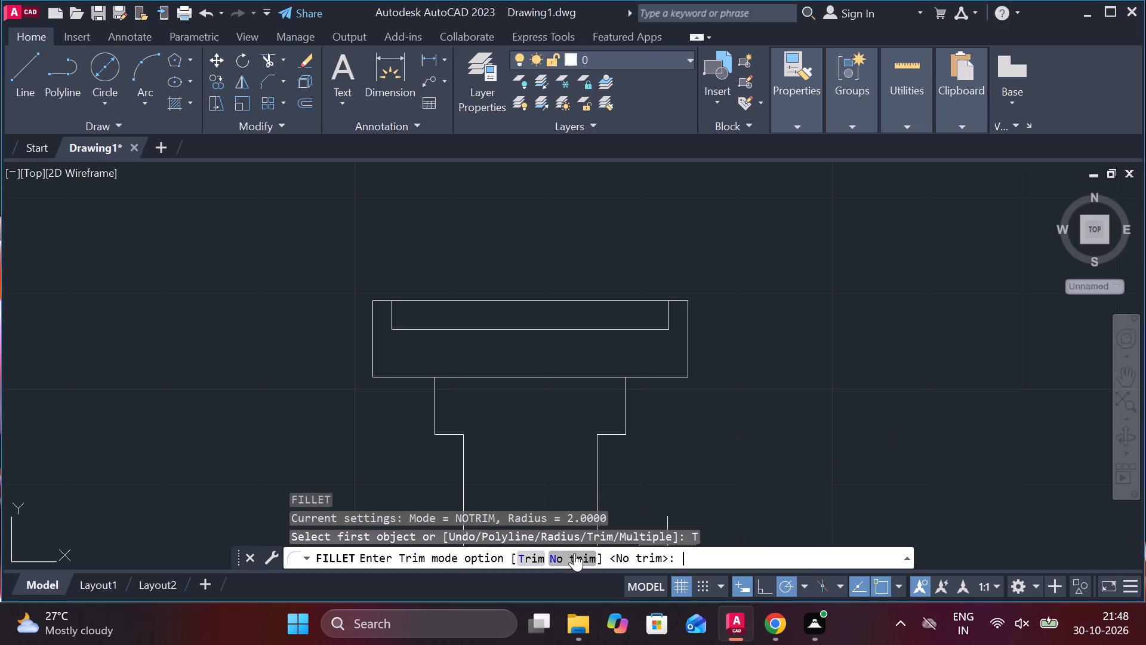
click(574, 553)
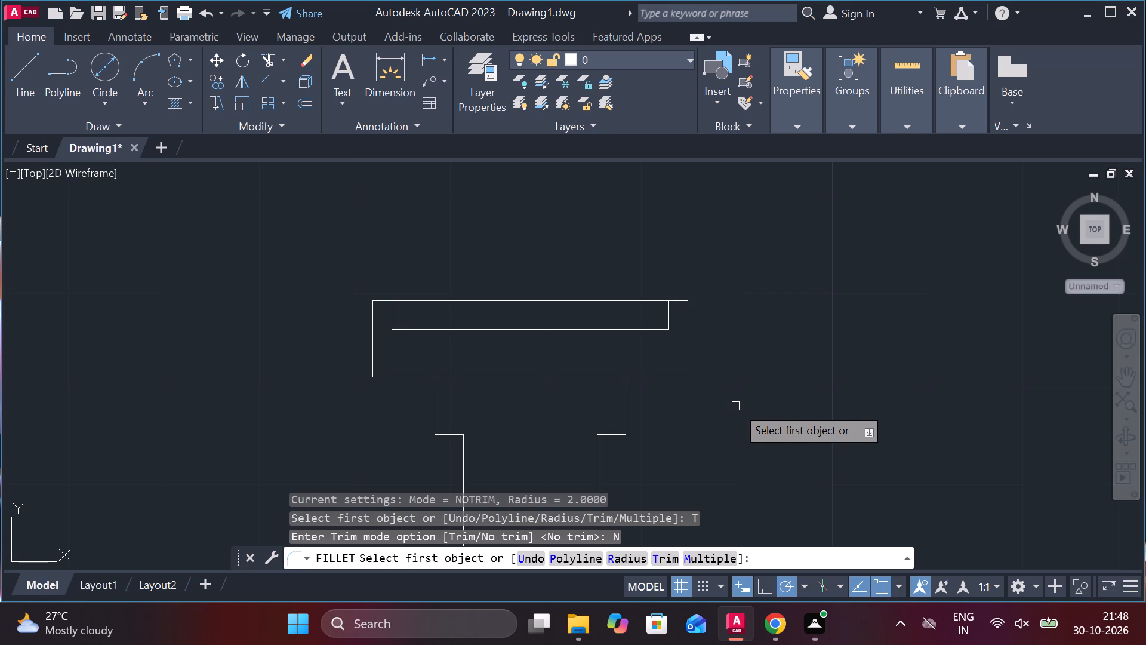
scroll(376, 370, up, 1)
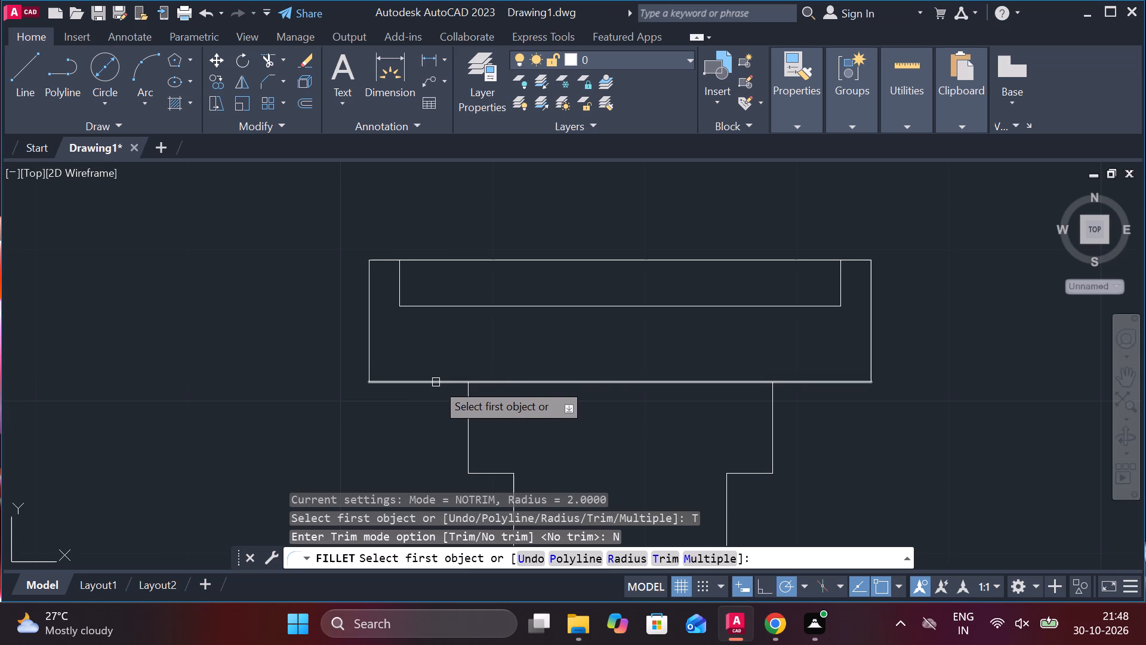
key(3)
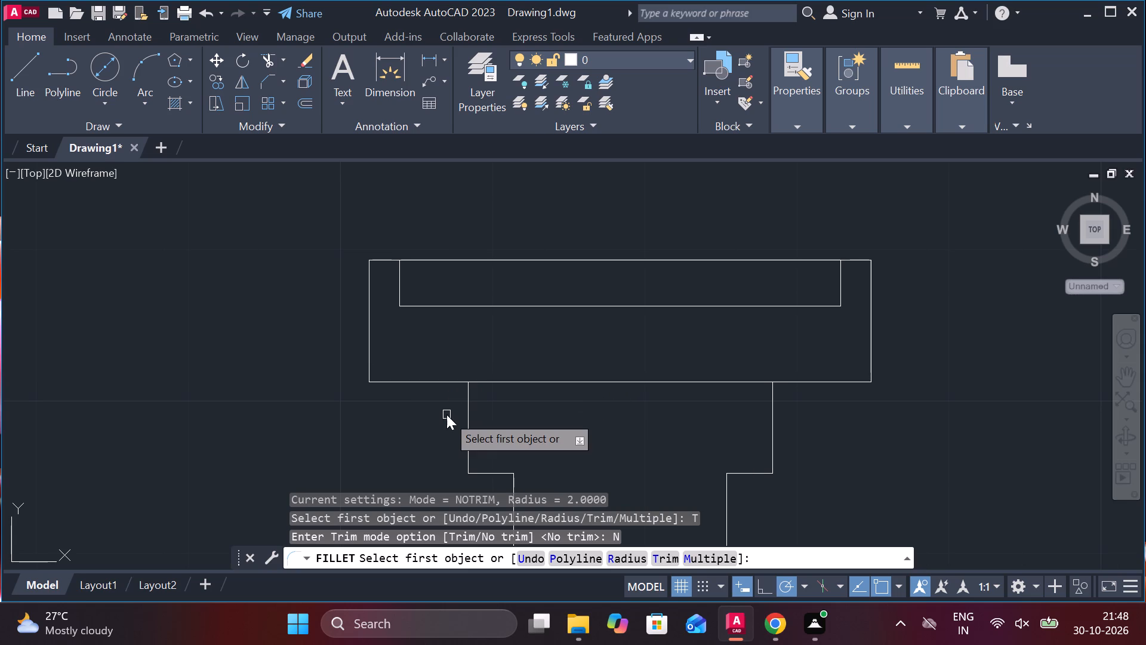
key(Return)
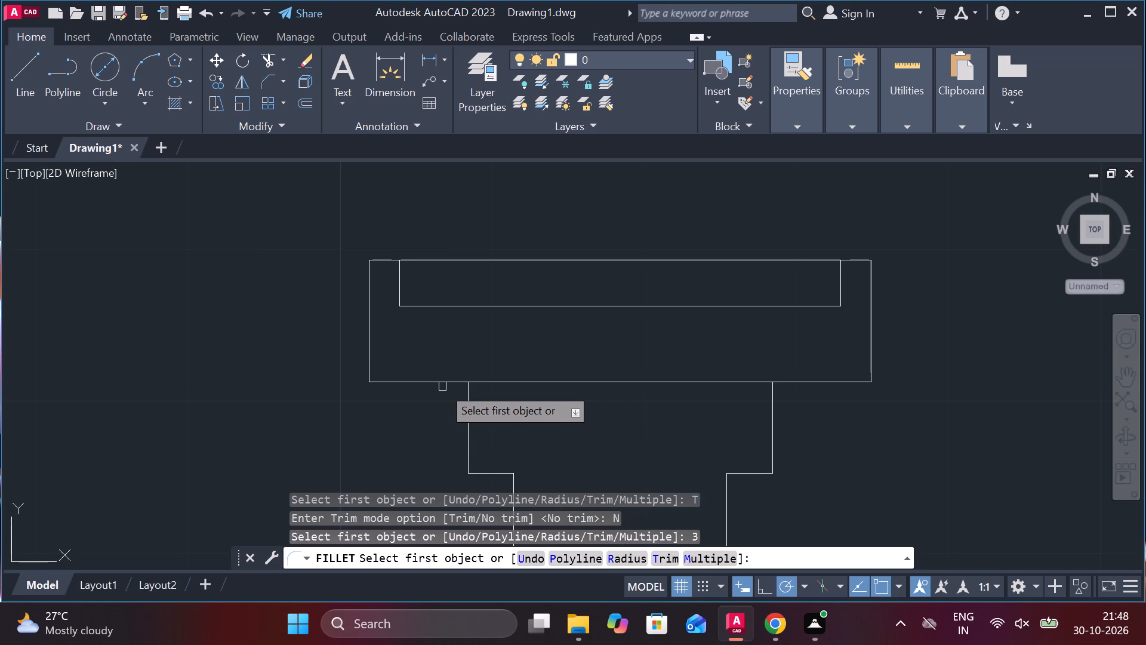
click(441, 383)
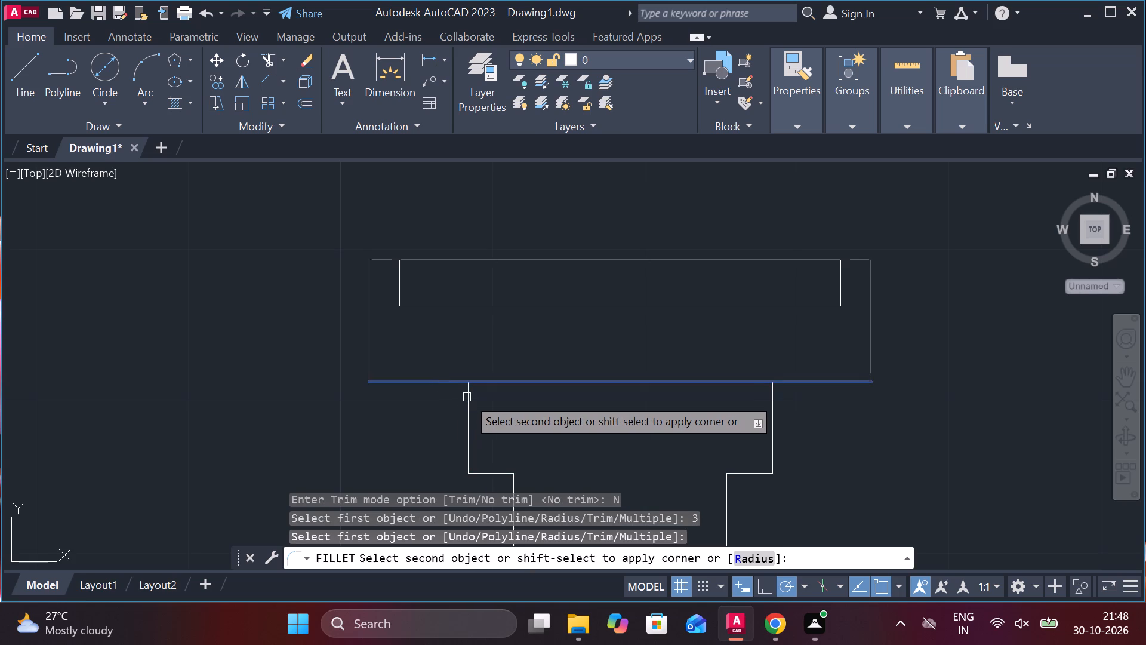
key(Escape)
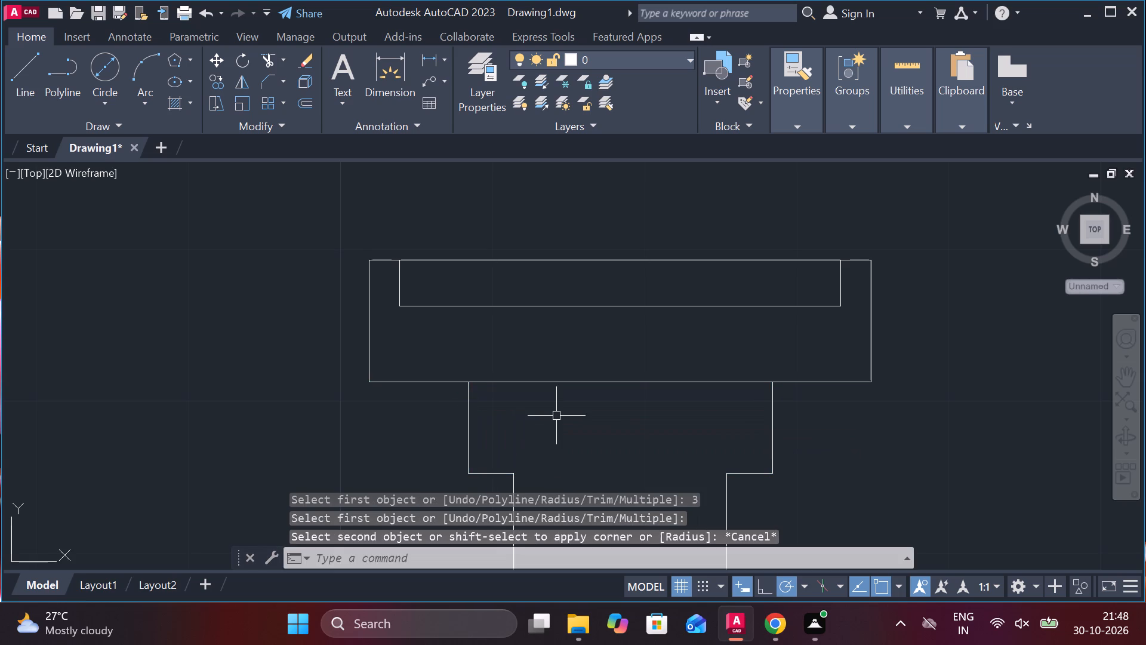
Fillet the left inner corner between the 33 by 8 rectangle's bottom edge and the 20-wide step with radius 2, untrimmed.
text(f r)
key(space)
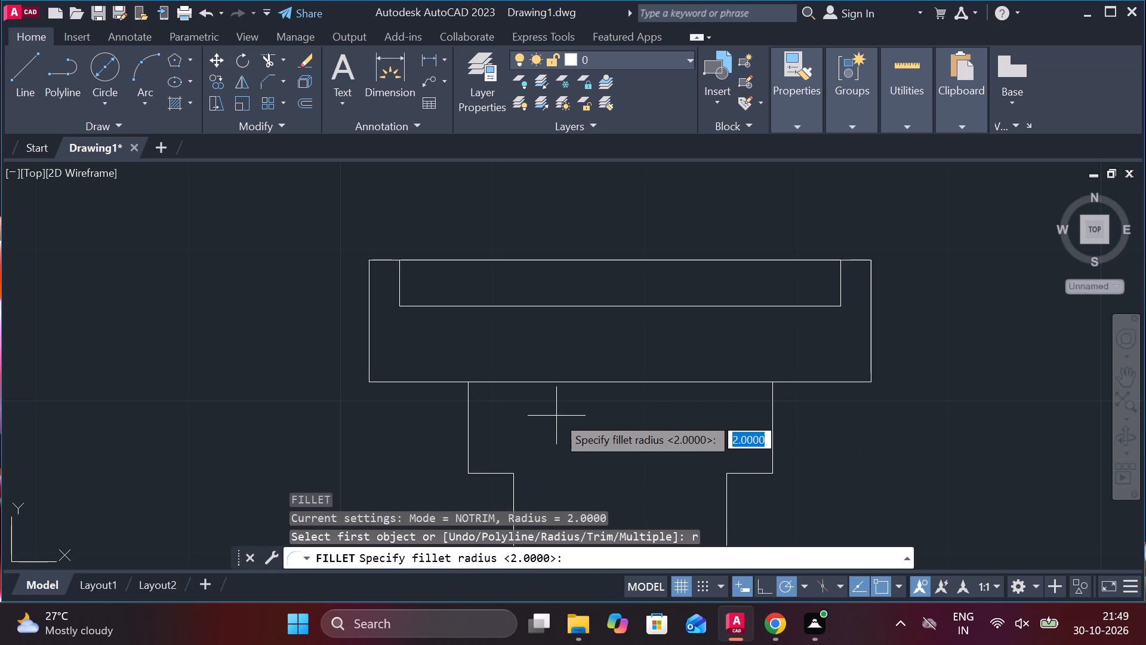
key(Return)
click(449, 379)
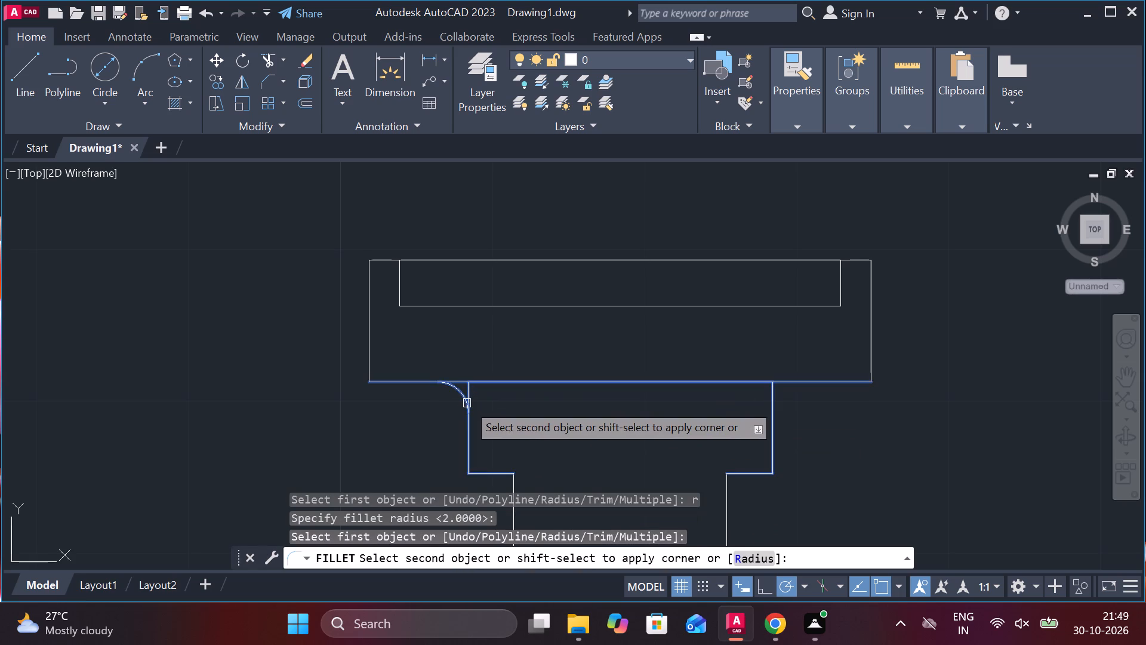
click(467, 403)
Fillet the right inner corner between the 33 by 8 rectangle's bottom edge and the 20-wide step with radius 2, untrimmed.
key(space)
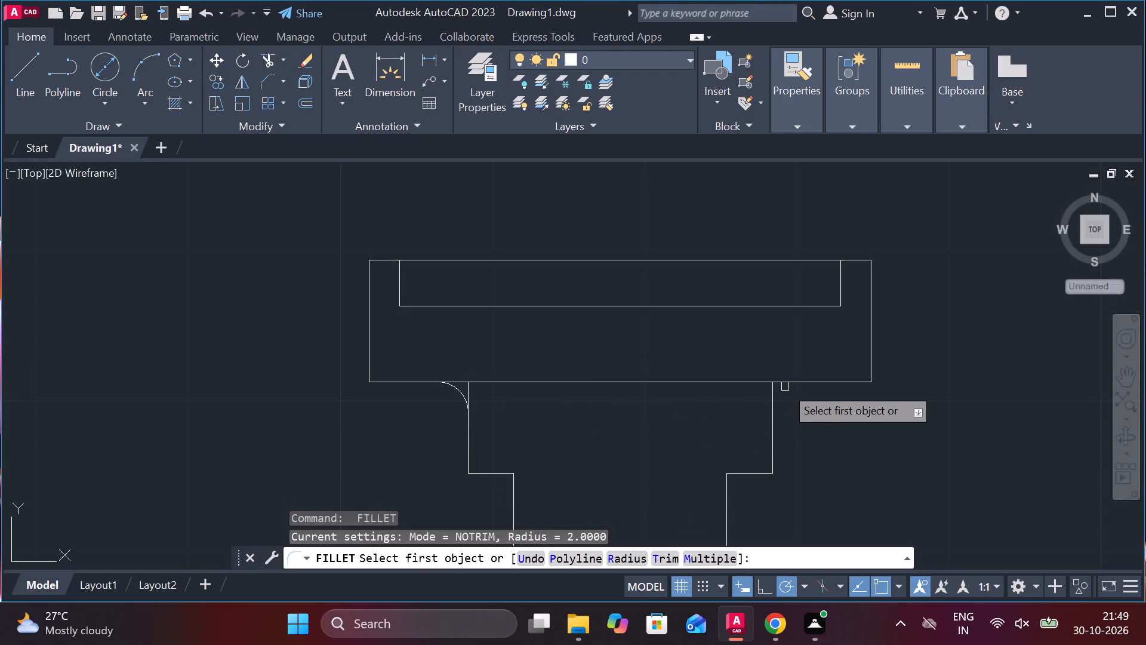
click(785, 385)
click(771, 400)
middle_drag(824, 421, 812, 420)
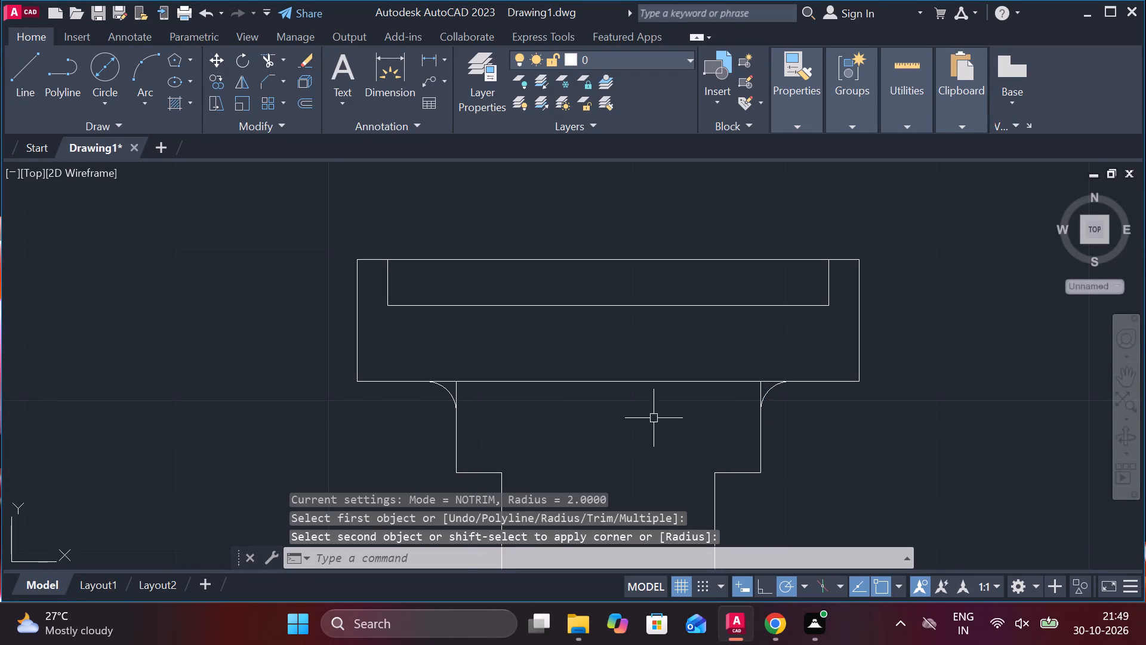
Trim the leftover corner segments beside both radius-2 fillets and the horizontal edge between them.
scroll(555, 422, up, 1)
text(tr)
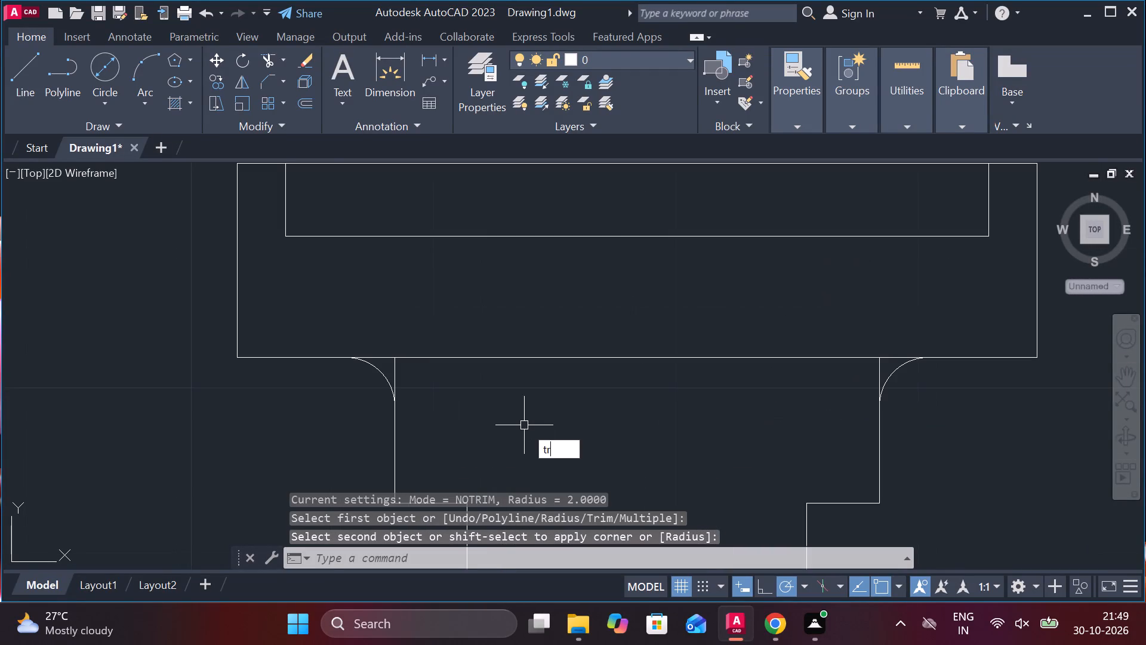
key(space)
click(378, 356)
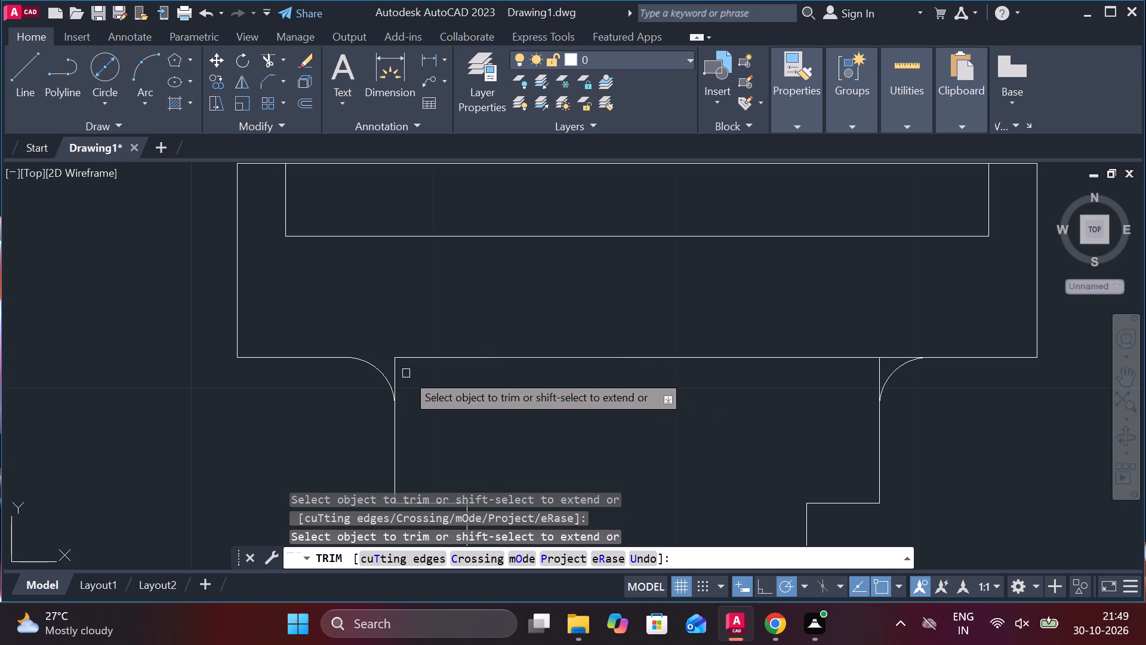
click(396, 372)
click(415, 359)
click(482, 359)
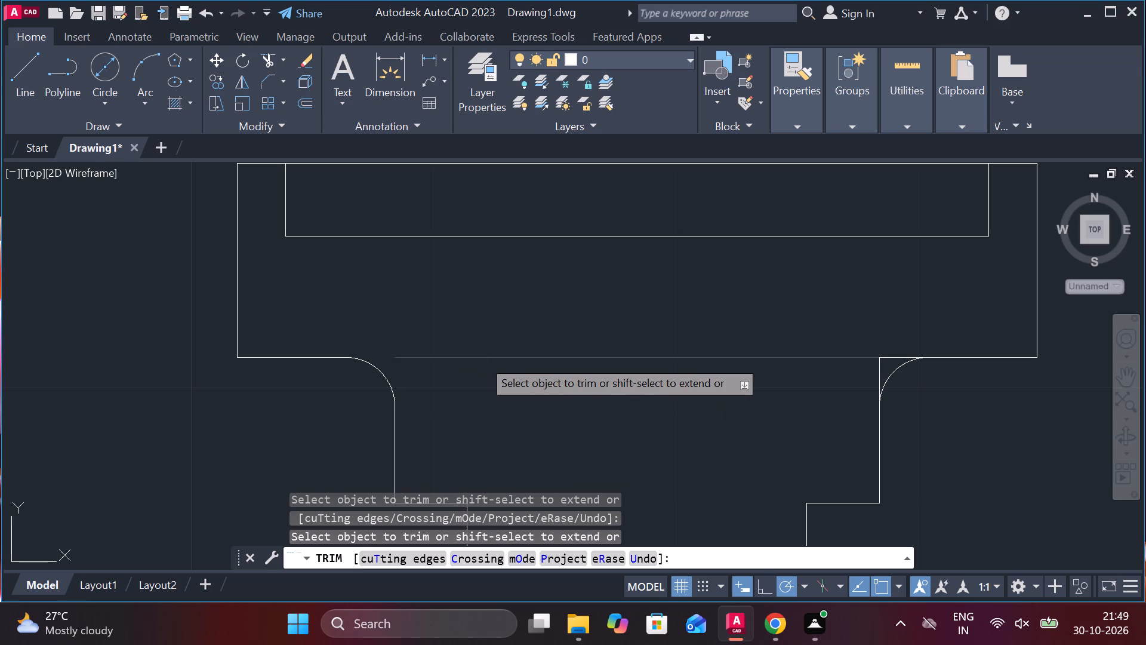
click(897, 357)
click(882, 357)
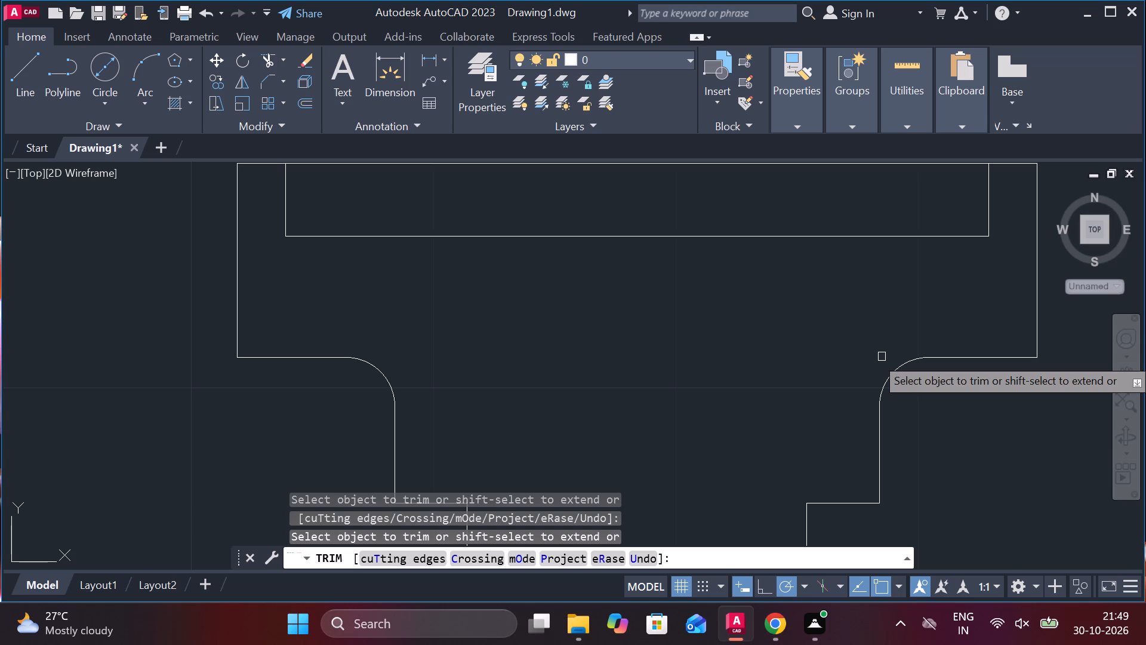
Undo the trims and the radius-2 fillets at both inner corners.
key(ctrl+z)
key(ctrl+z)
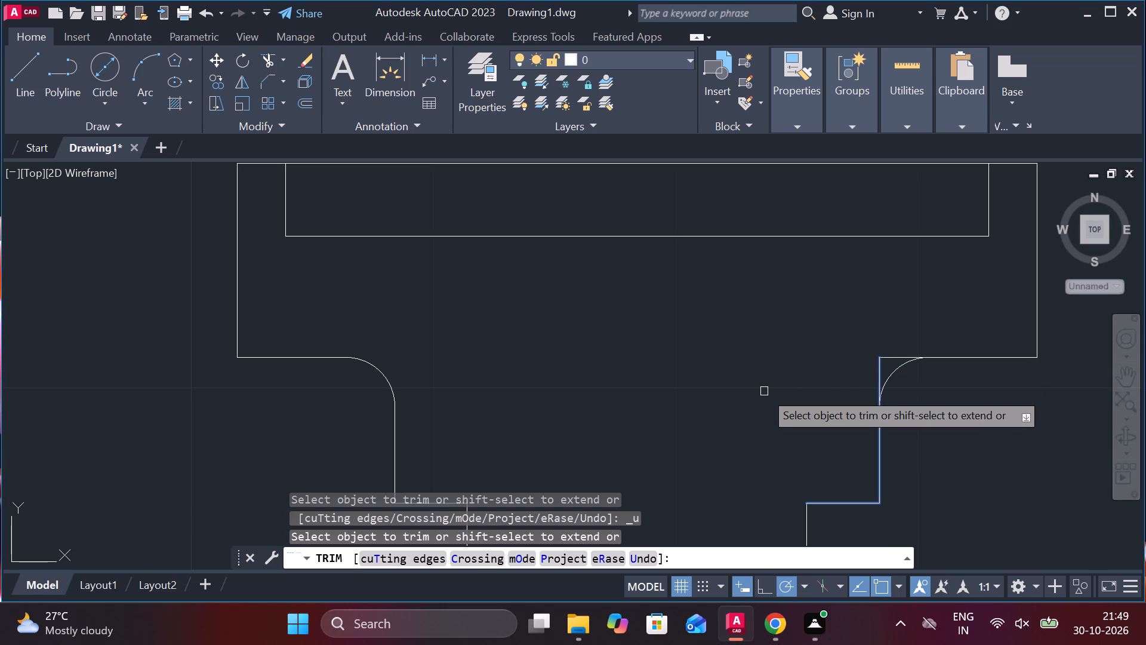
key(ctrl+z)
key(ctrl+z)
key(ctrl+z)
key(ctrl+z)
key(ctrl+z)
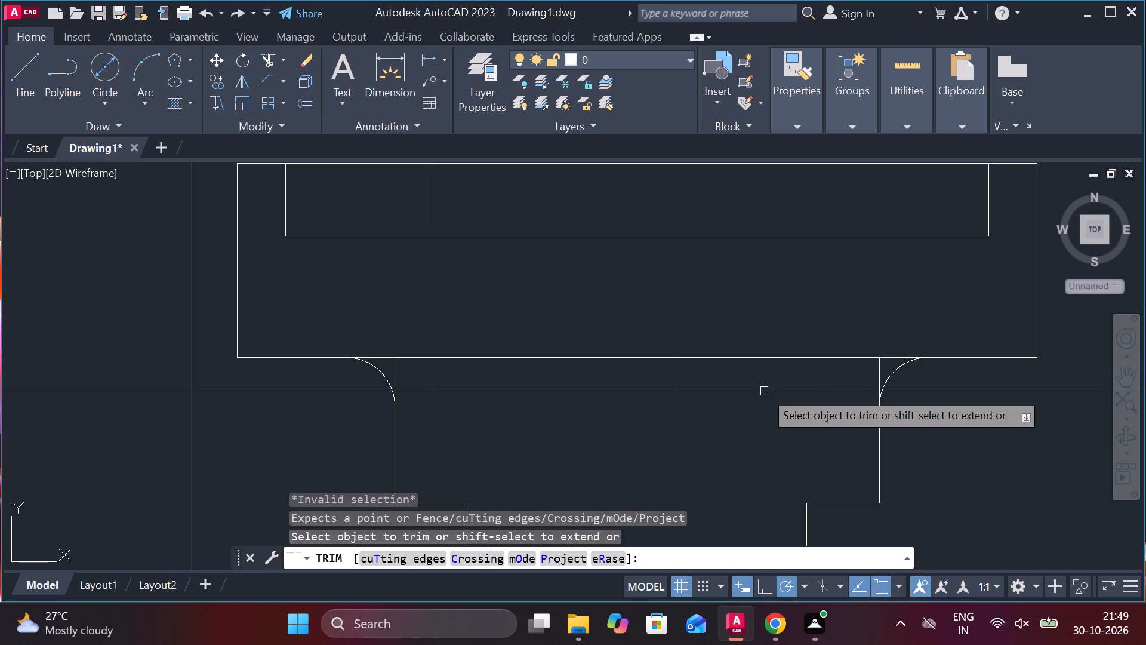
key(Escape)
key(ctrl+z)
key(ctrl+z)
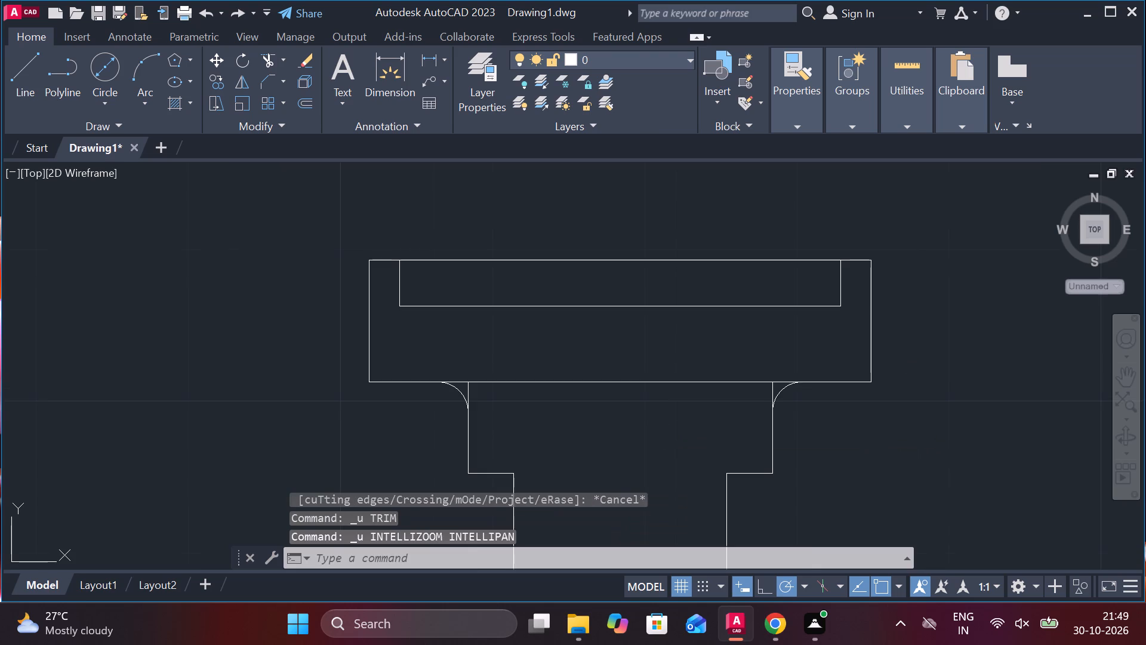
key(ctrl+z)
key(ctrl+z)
Fillet both inner corners between the 33 by 8 rectangle's bottom edge and the 20-wide step with radius 1, untrimmed.
text(f r 1)
key(space)
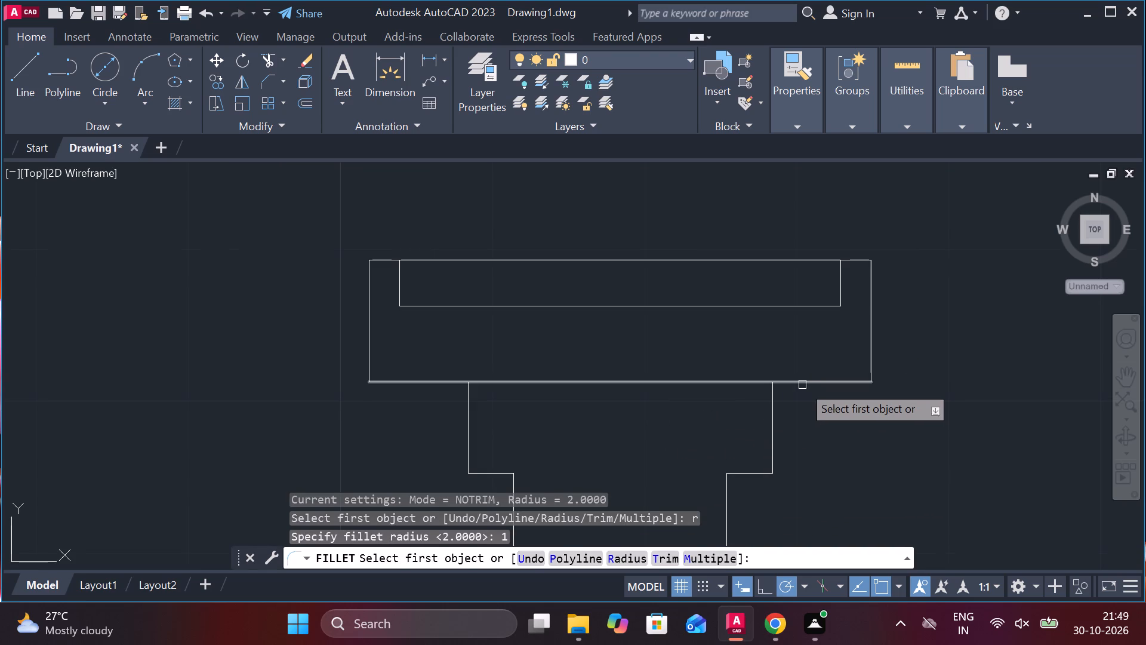
click(801, 384)
click(774, 391)
key(space)
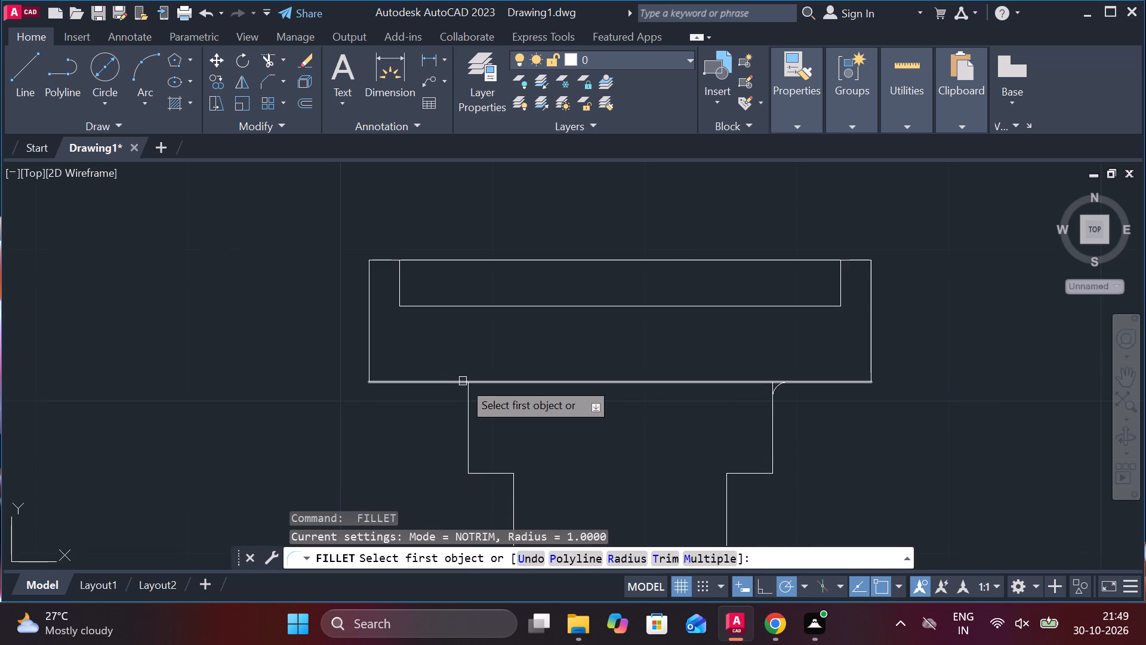
click(446, 381)
click(465, 394)
middle_click(505, 404)
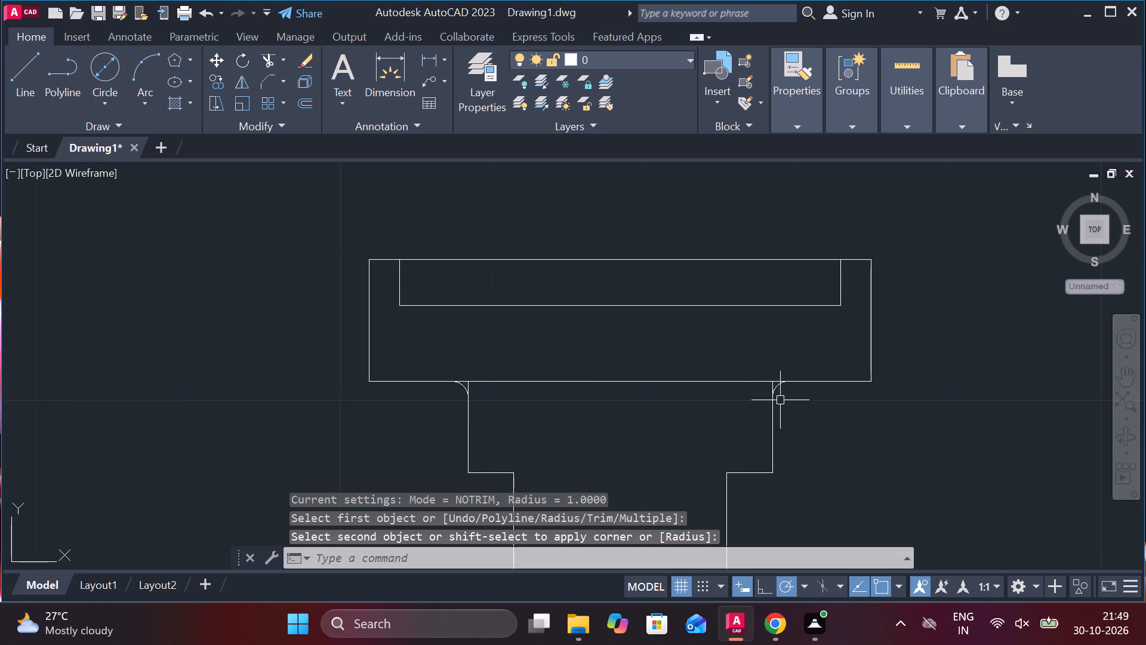
Fillet both bottom outer corners of the 33 by 8 rectangle with radius 1, untrimmed.
key(space)
click(369, 357)
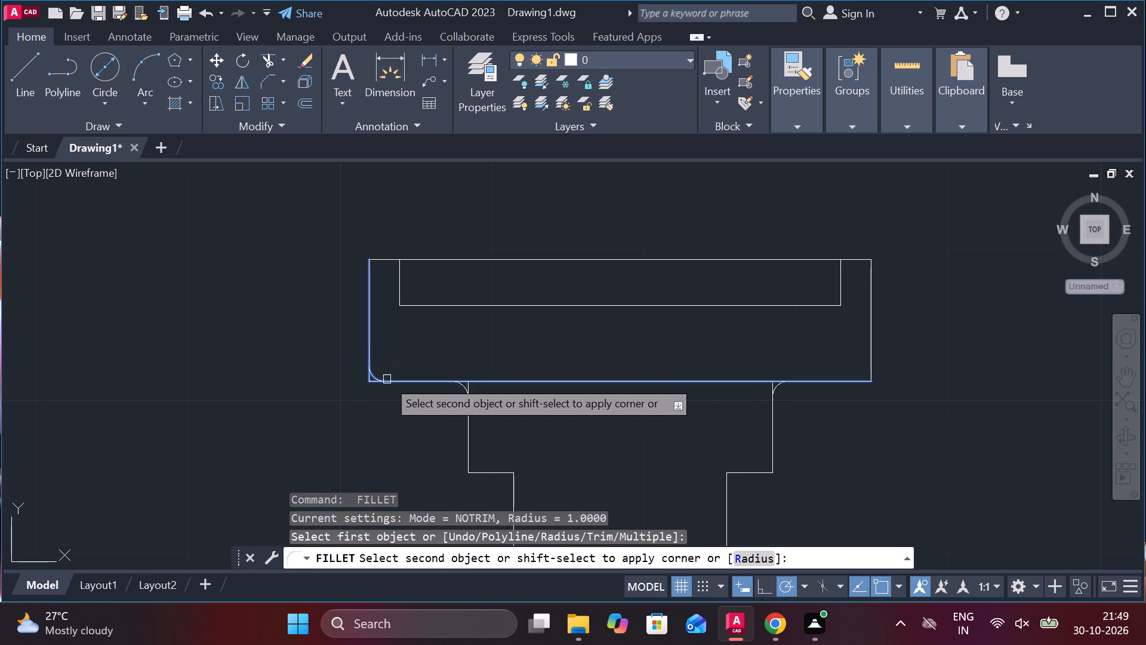
click(387, 379)
key(space)
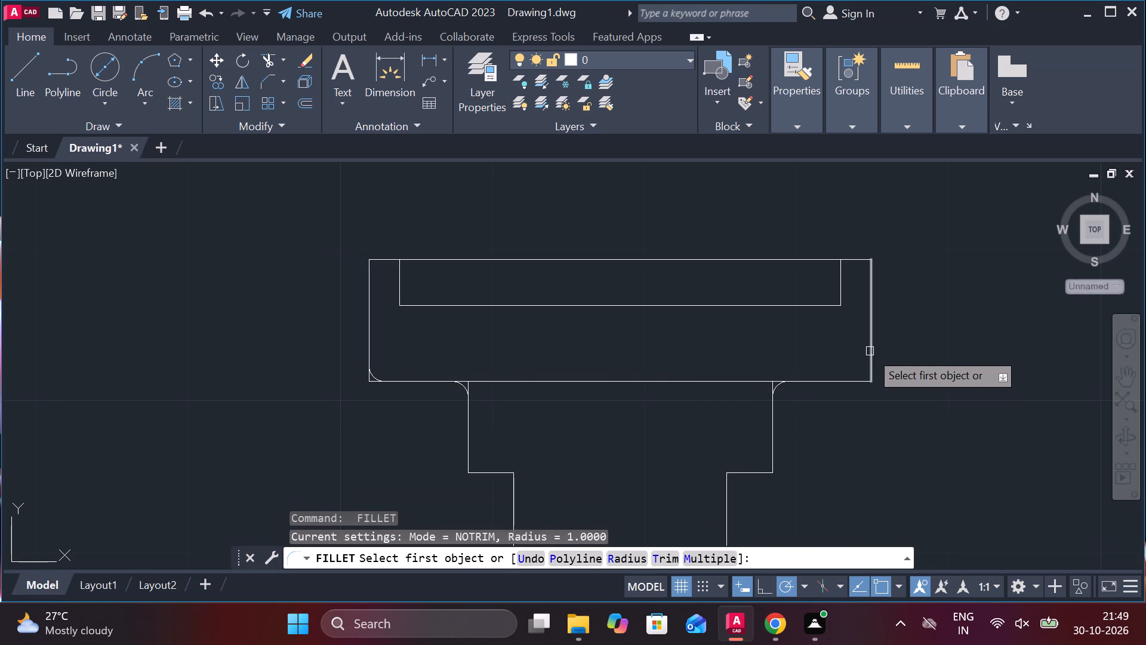
click(870, 351)
click(847, 378)
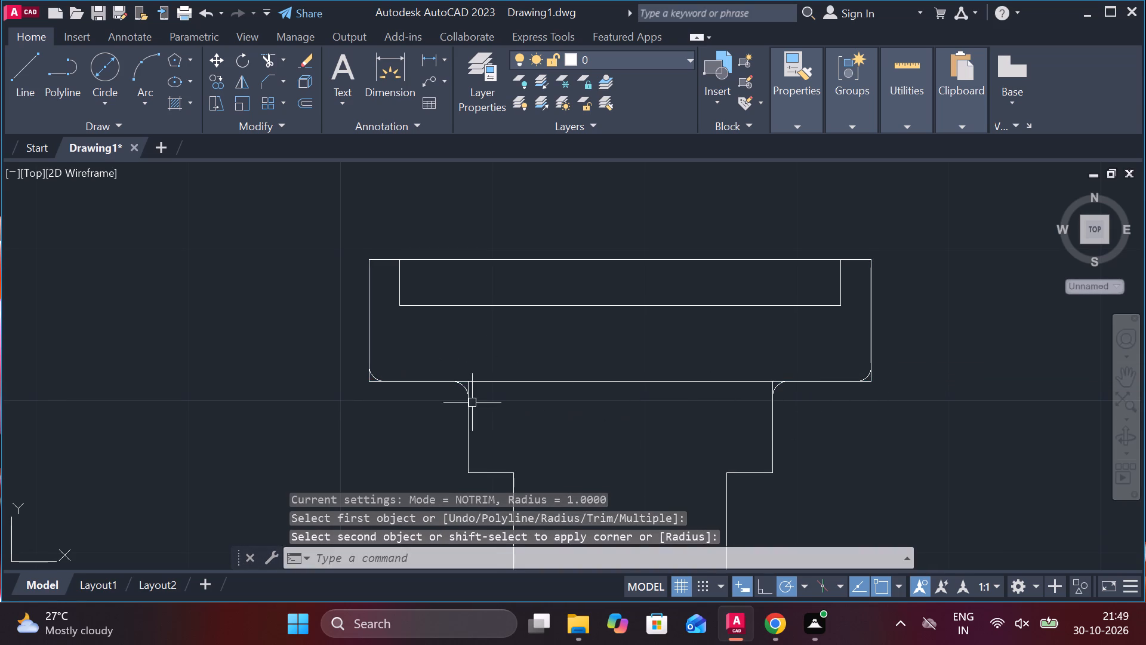
Trim the leftover square corners outside the fillets at both bottom outer corners of the 33 by 8 rectangle.
scroll(412, 403, up, 2)
middle_drag(399, 401, 441, 411)
text(tr)
key(space)
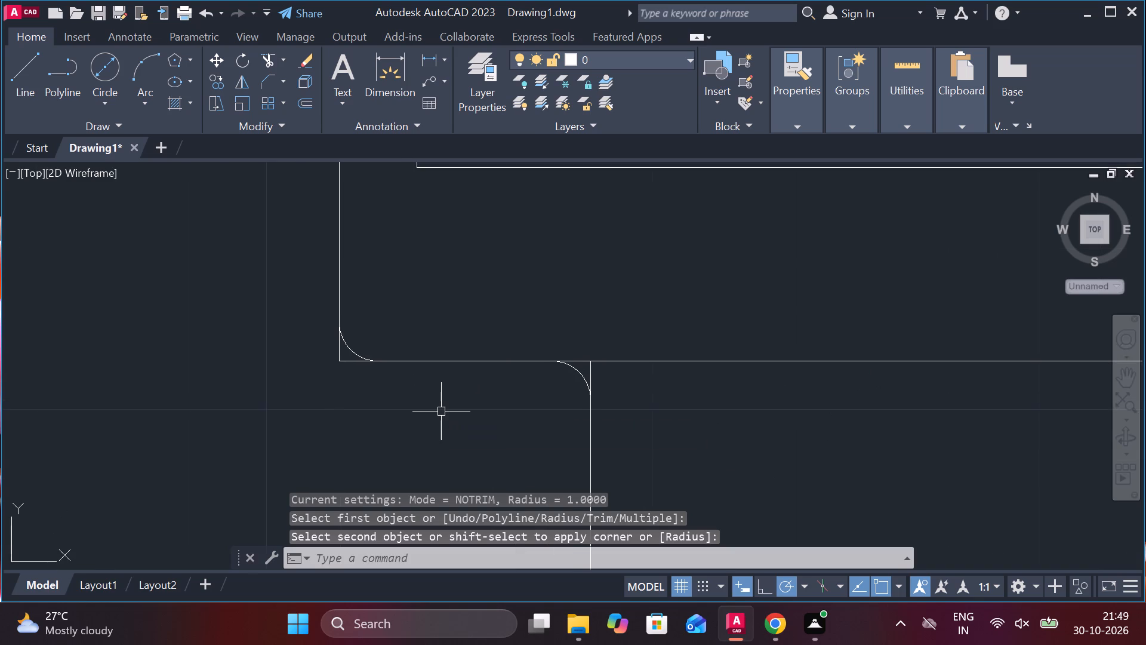
click(335, 364)
click(341, 367)
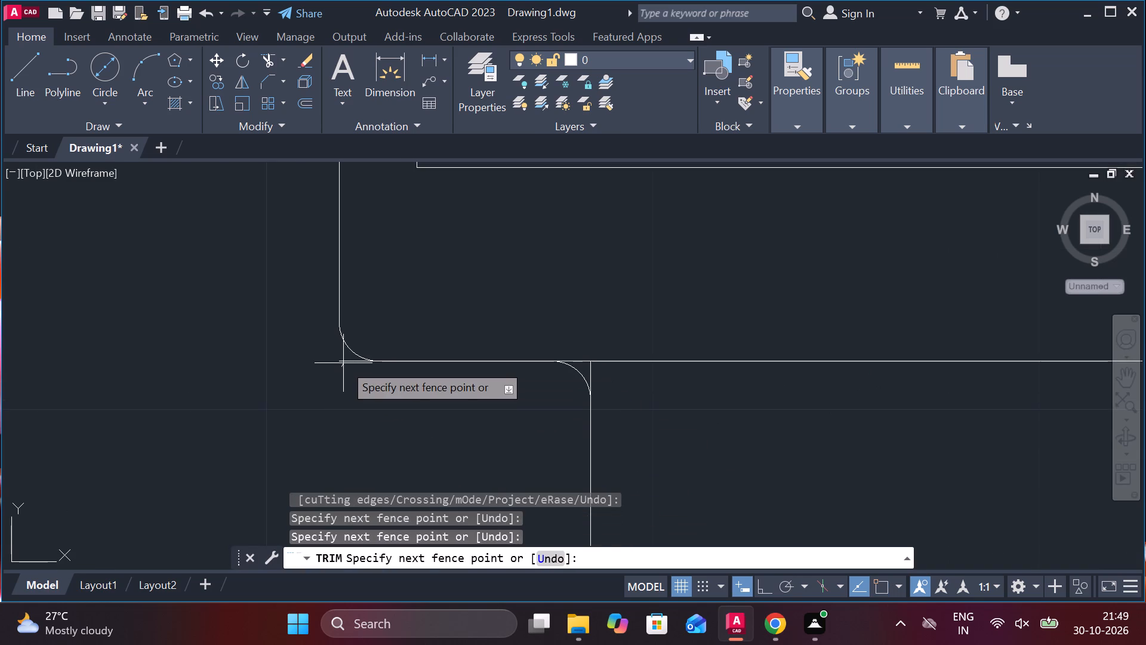
click(344, 363)
scroll(344, 363, down, 2)
scroll(965, 379, up, 1)
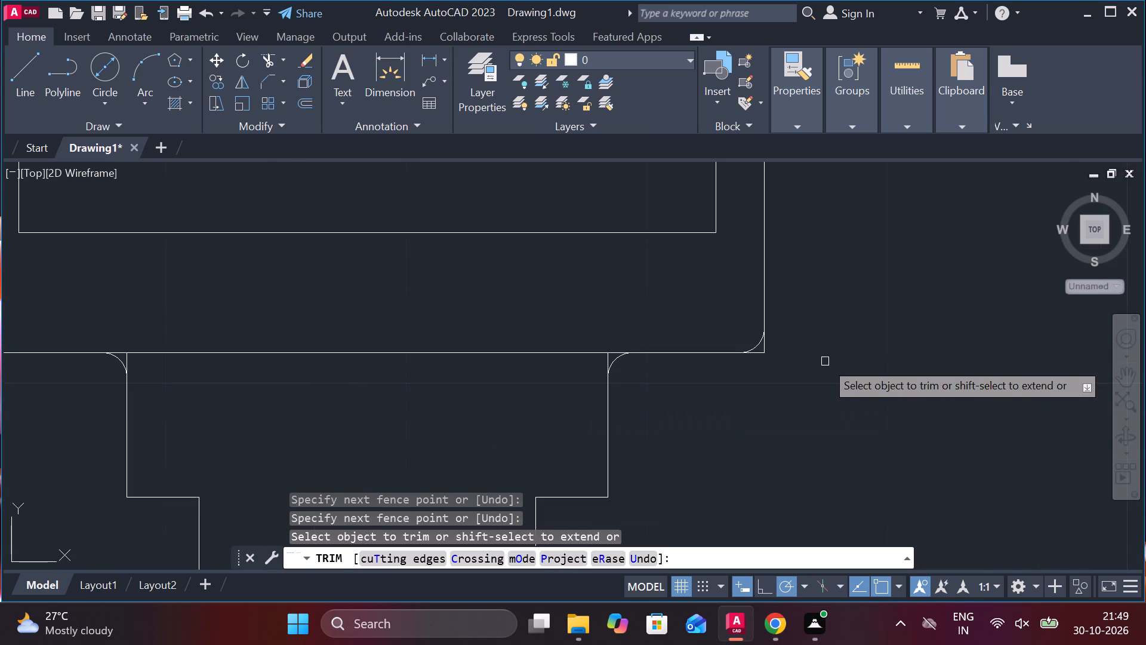
click(757, 355)
click(768, 352)
scroll(781, 358, down, 1)
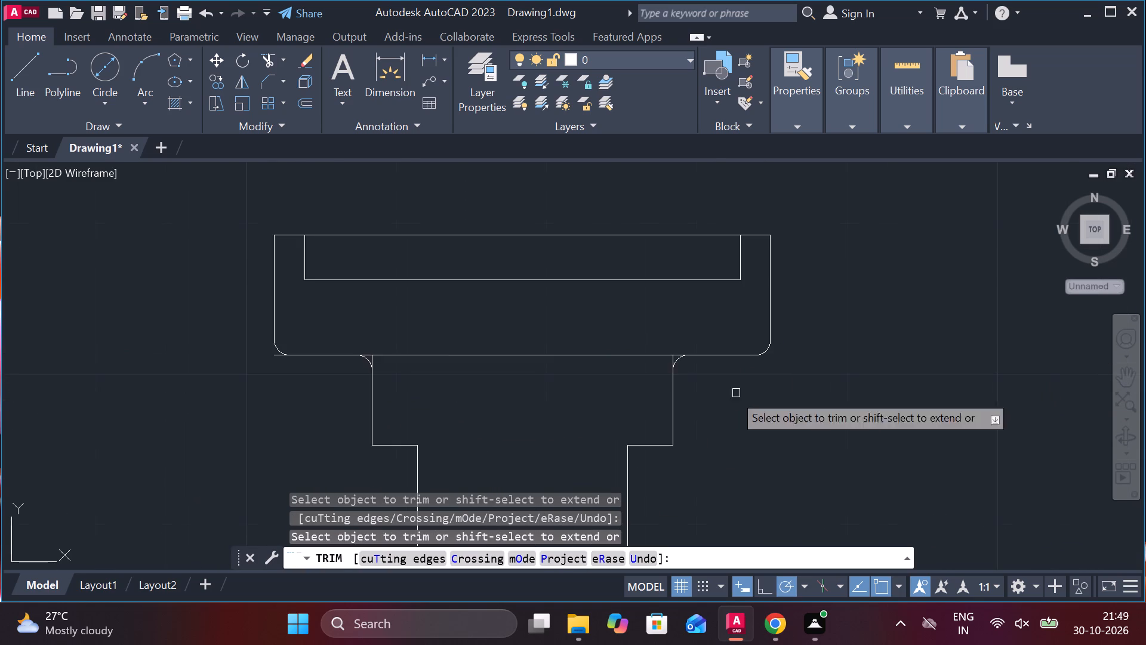
scroll(313, 342, up, 2)
middle_drag(398, 348, 523, 314)
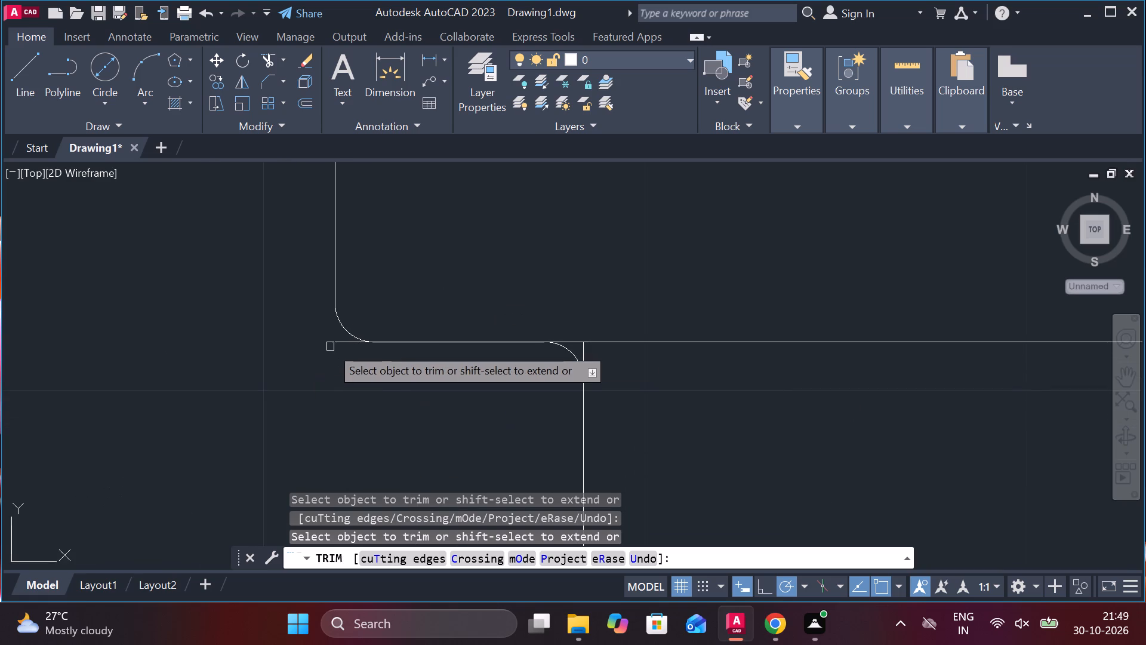
click(340, 344)
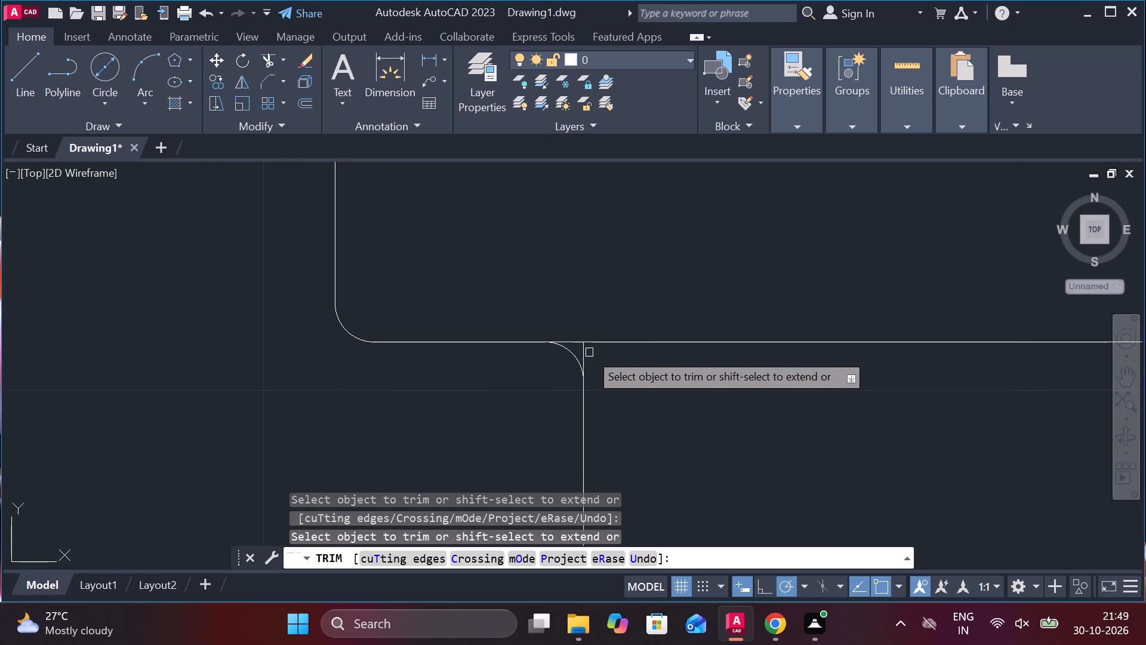
Trim the leftover vertical stubs beside both inner-corner fillets at the top of the 20-wide step.
click(583, 354)
scroll(685, 377, down, 2)
middle_drag(756, 392, 754, 392)
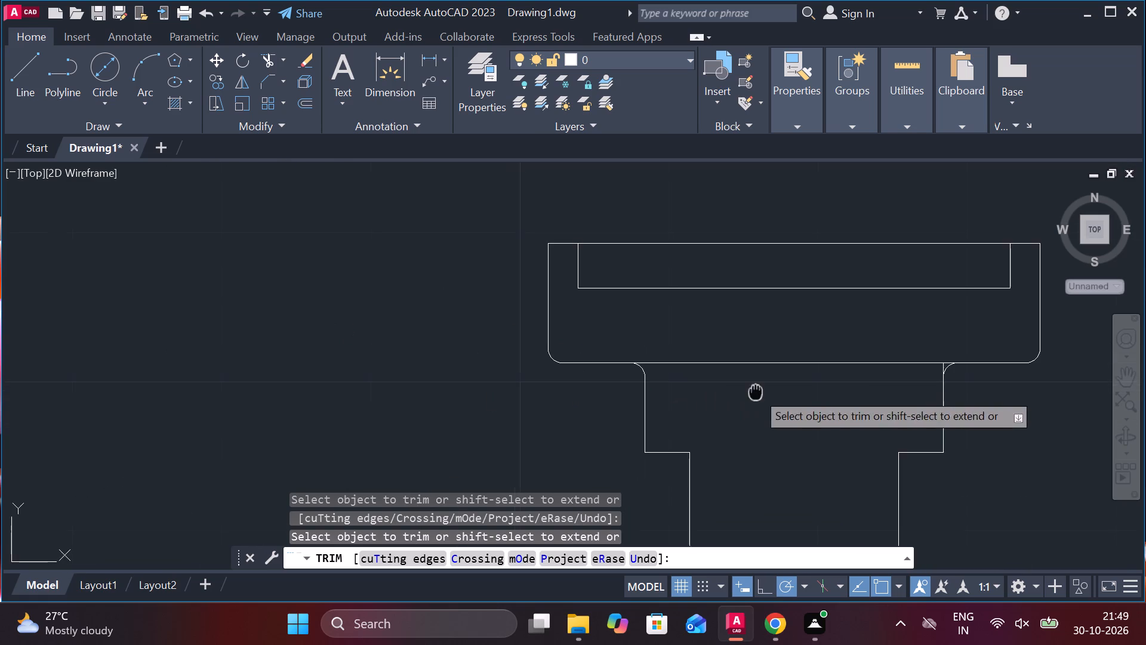
middle_drag(754, 392, 660, 394)
scroll(802, 390, up, 2)
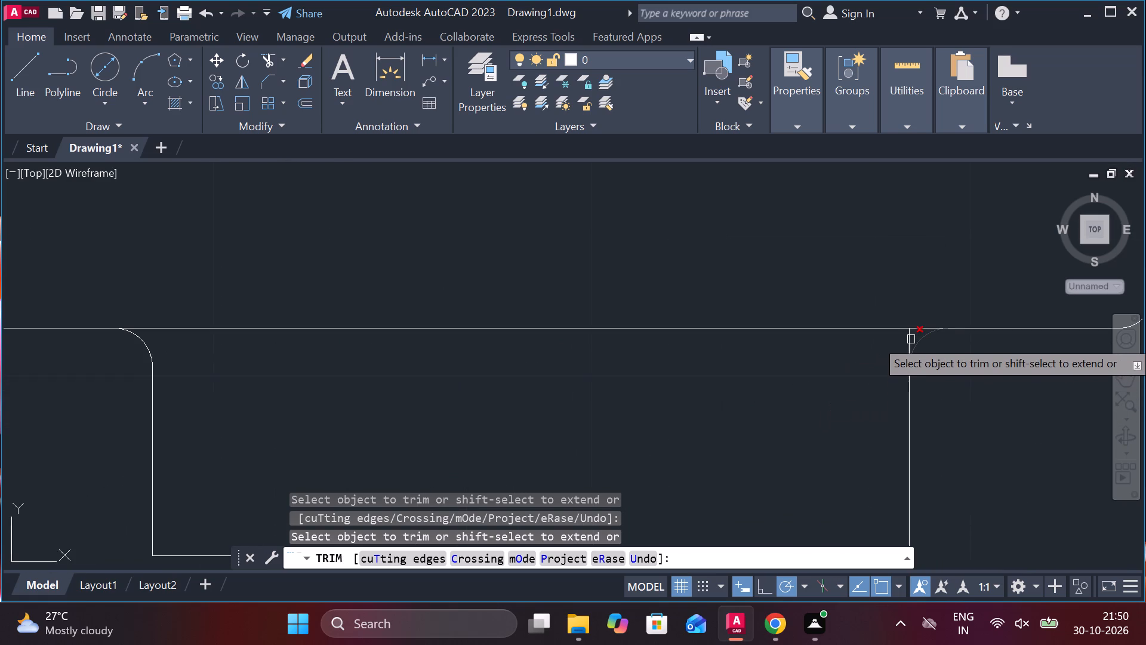
click(909, 339)
key(grave)
key(Escape)
key(Escape)
Offset the 20-wide step's top edge 1 unit downward so it spans the lower ends of the inner fillets.
click(691, 329)
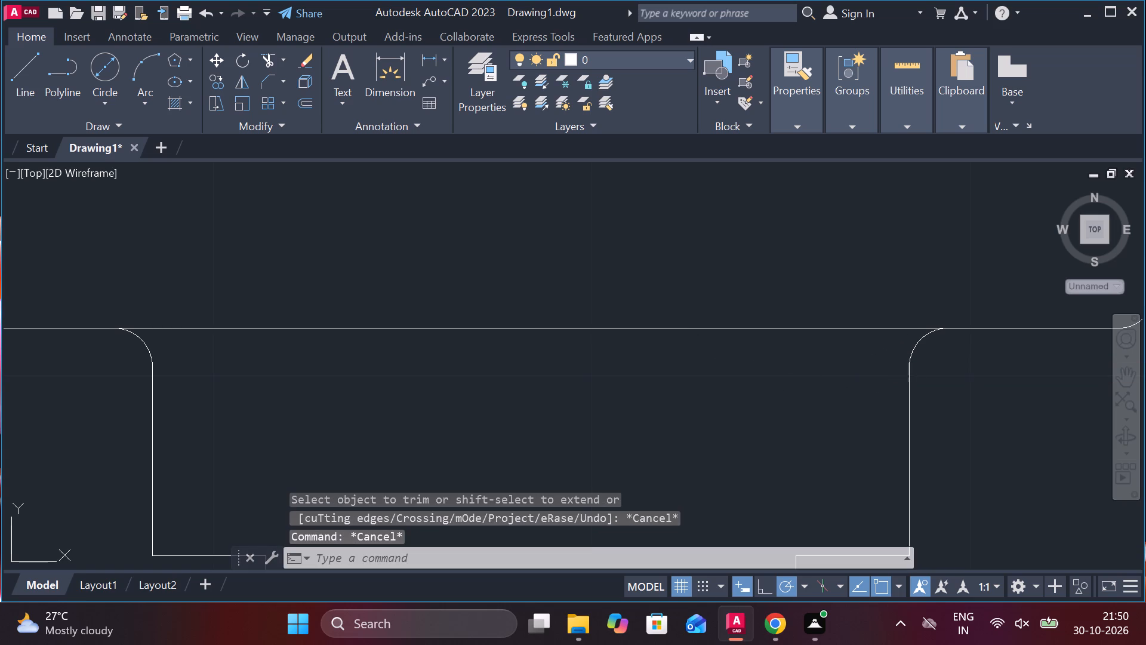
key(o)
key(Return)
key(Return)
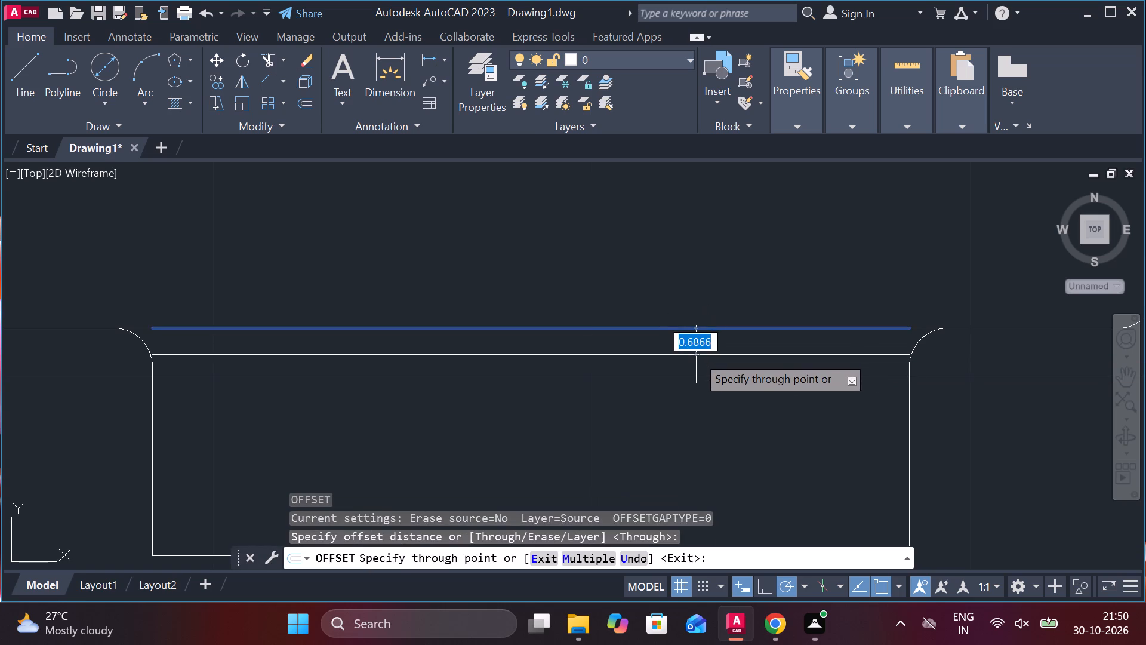
key(1)
key(Return)
scroll(719, 352, down, 1)
scroll(460, 383, up, 1)
key(Escape)
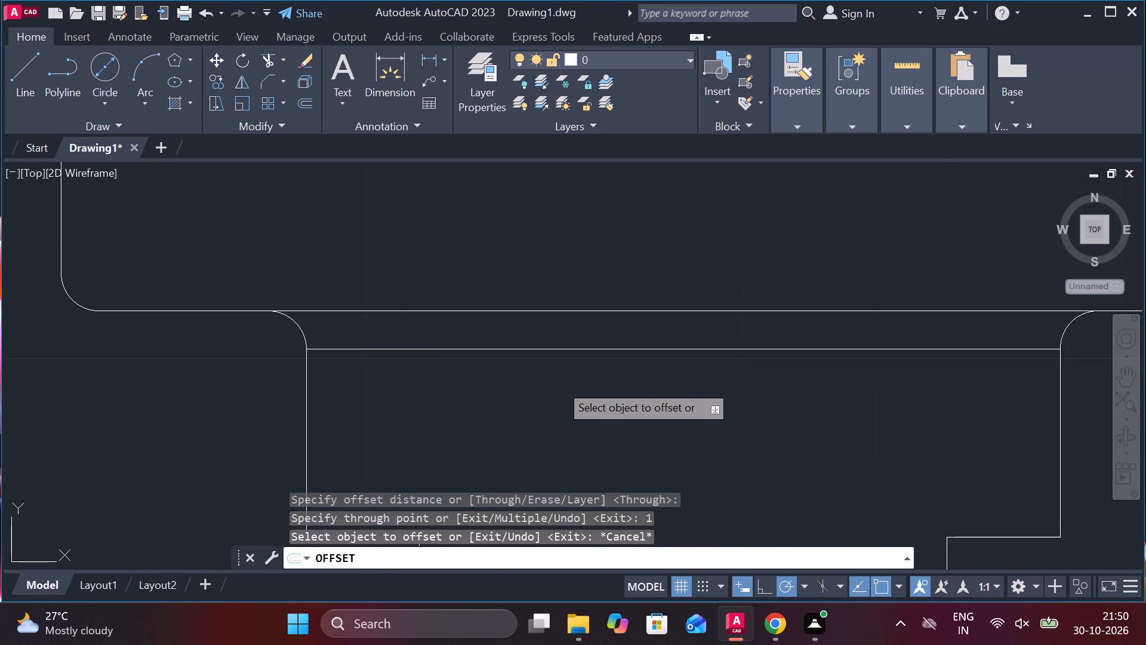
Trim away the original horizontal edge between the two inner-corner fillets, above the offset line.
text(tr)
key(space)
click(492, 315)
click(426, 305)
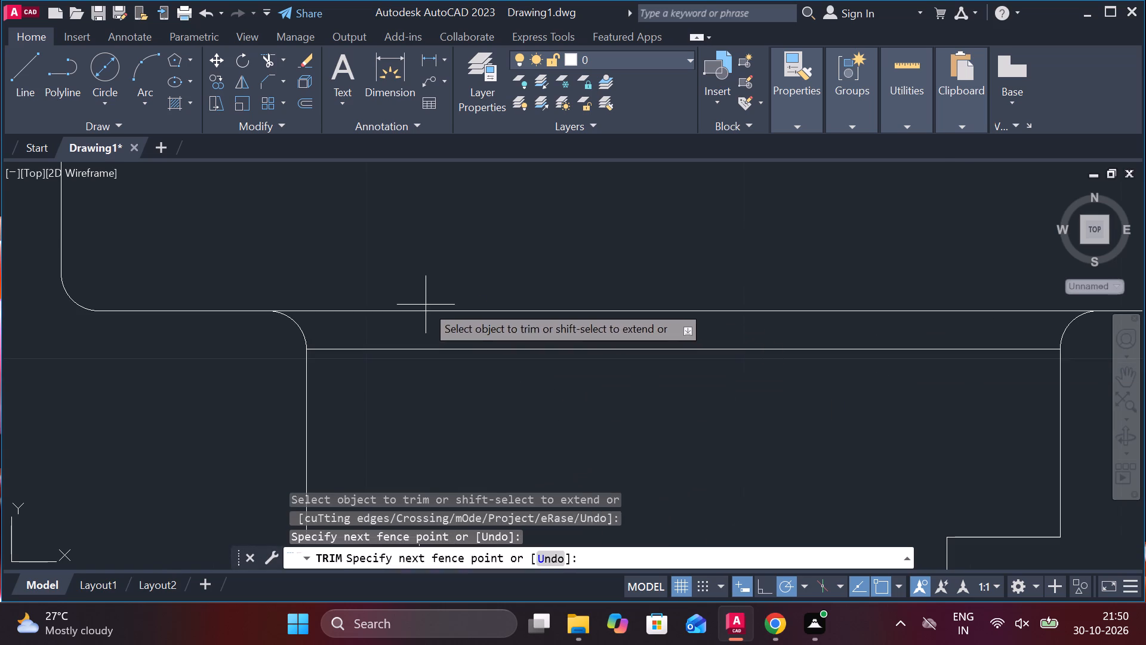
click(489, 315)
scroll(662, 287, down, 1)
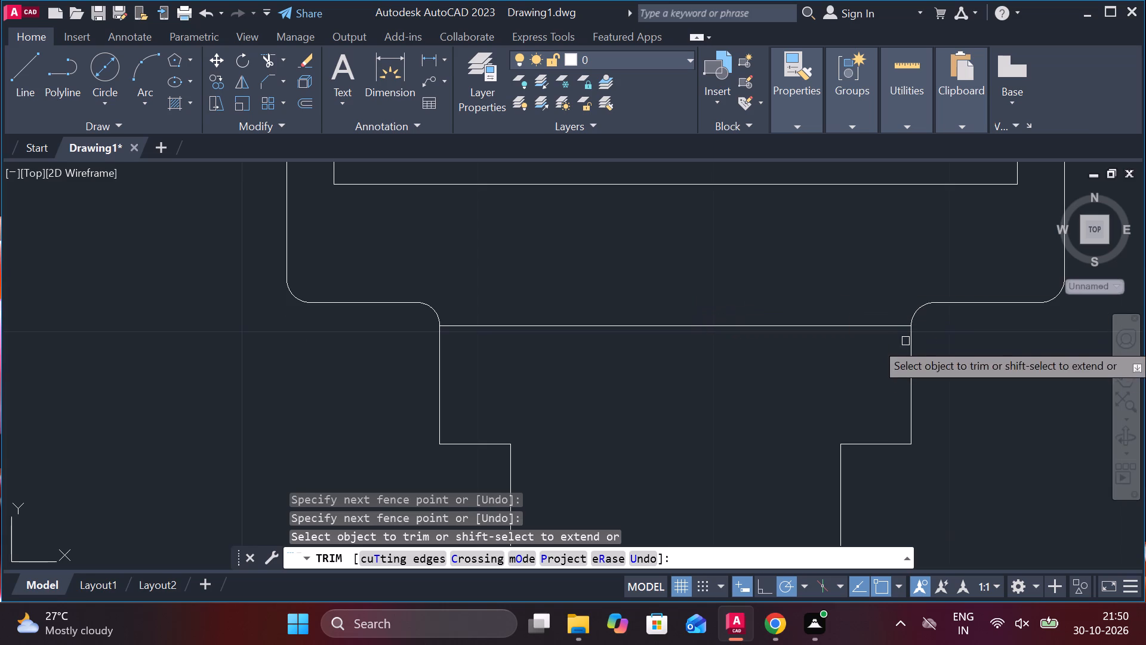
middle_drag(932, 367, 861, 383)
scroll(960, 390, down, 1)
key(Escape)
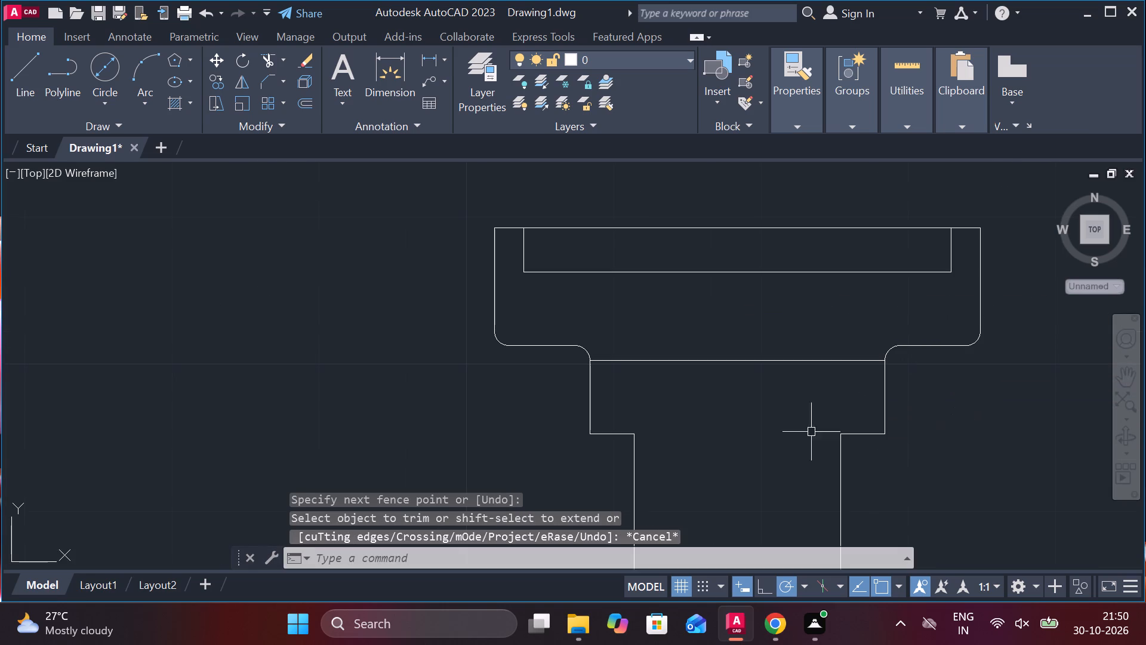
Check the 20-wide step's height with a temporary linear dimension from its lower shoulder to the head's bottom edge.
click(438, 52)
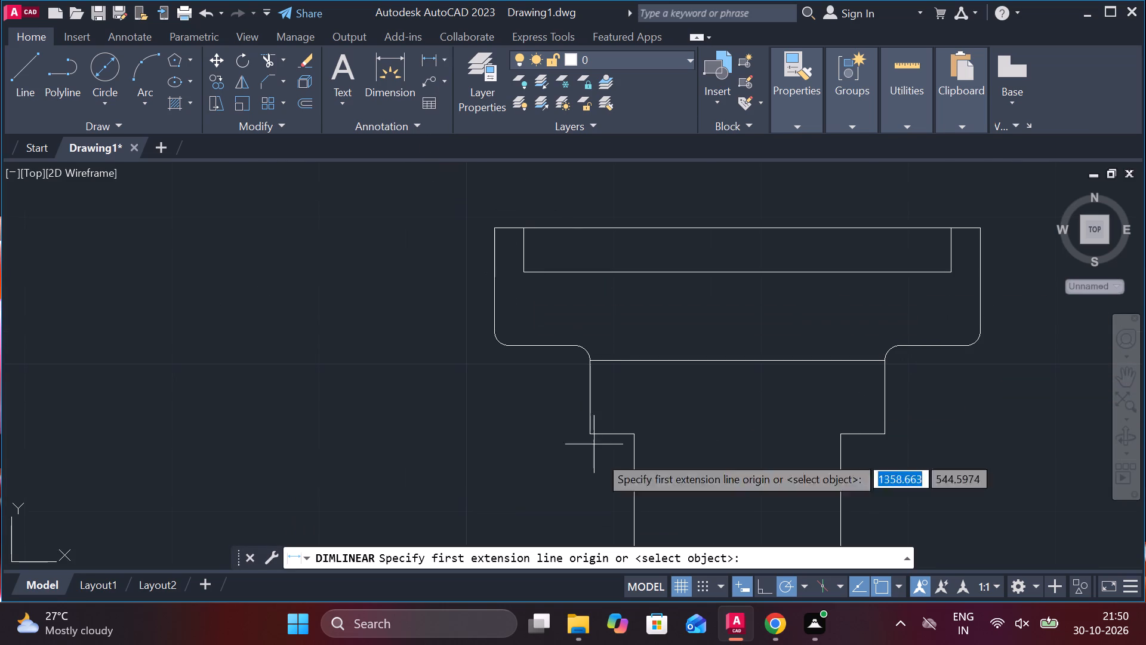
click(613, 440)
click(560, 346)
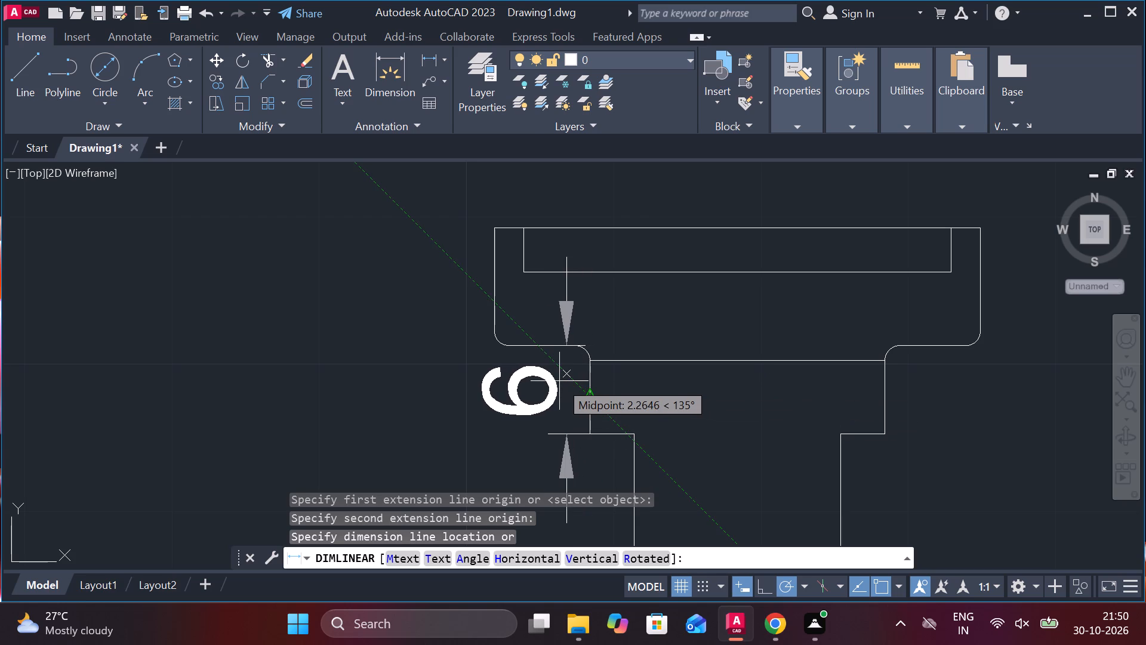
key(Escape)
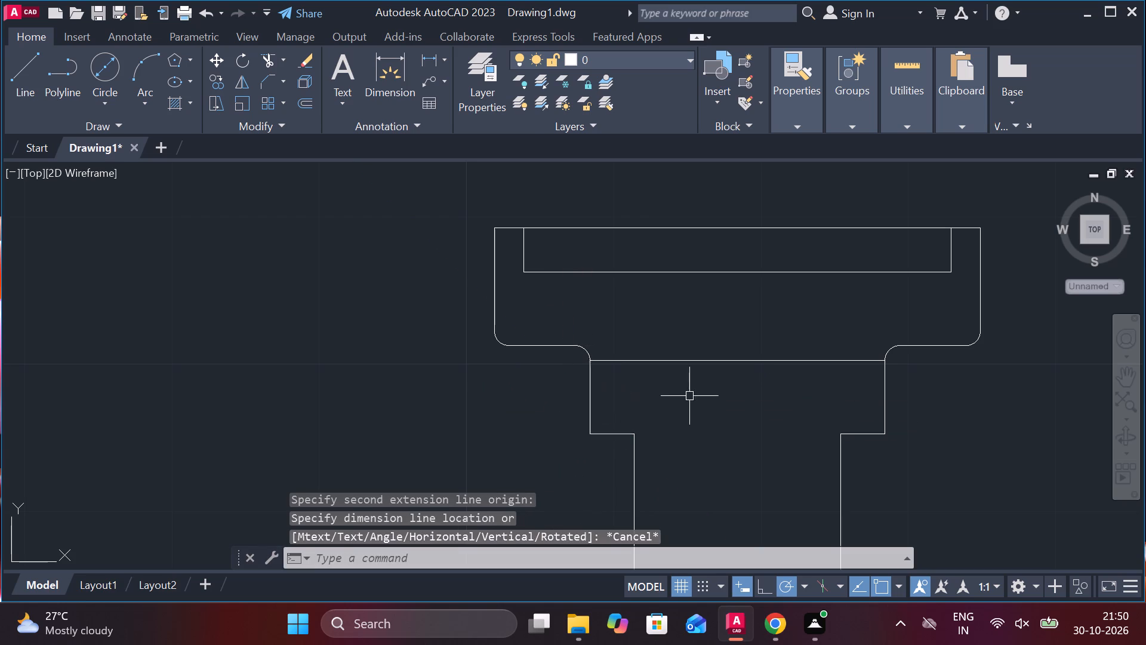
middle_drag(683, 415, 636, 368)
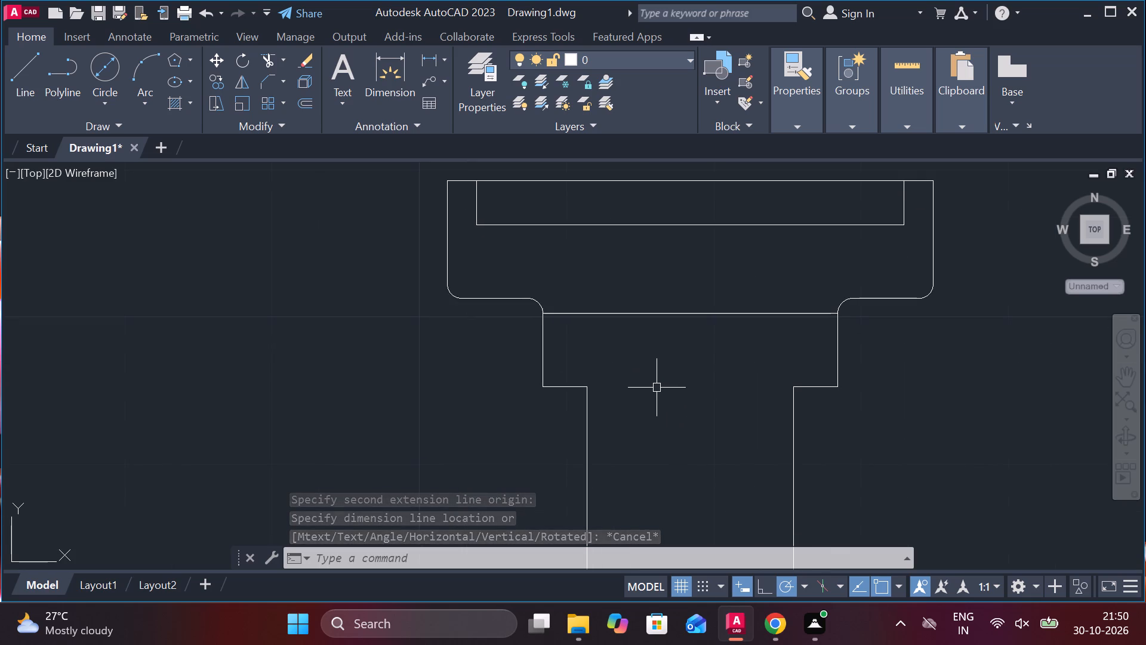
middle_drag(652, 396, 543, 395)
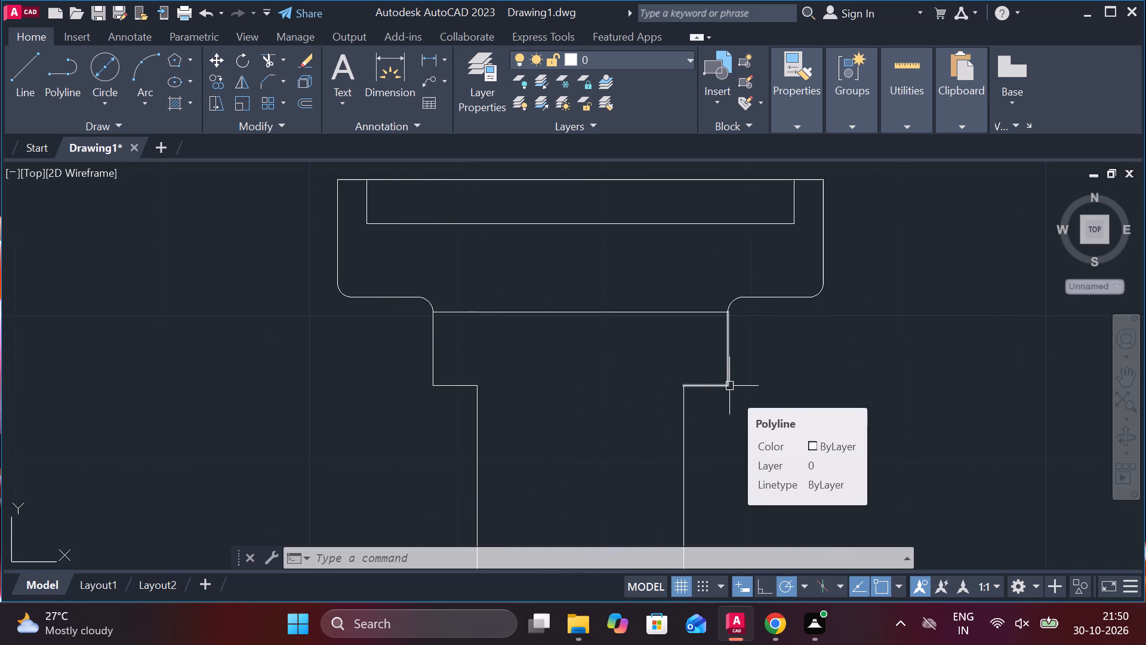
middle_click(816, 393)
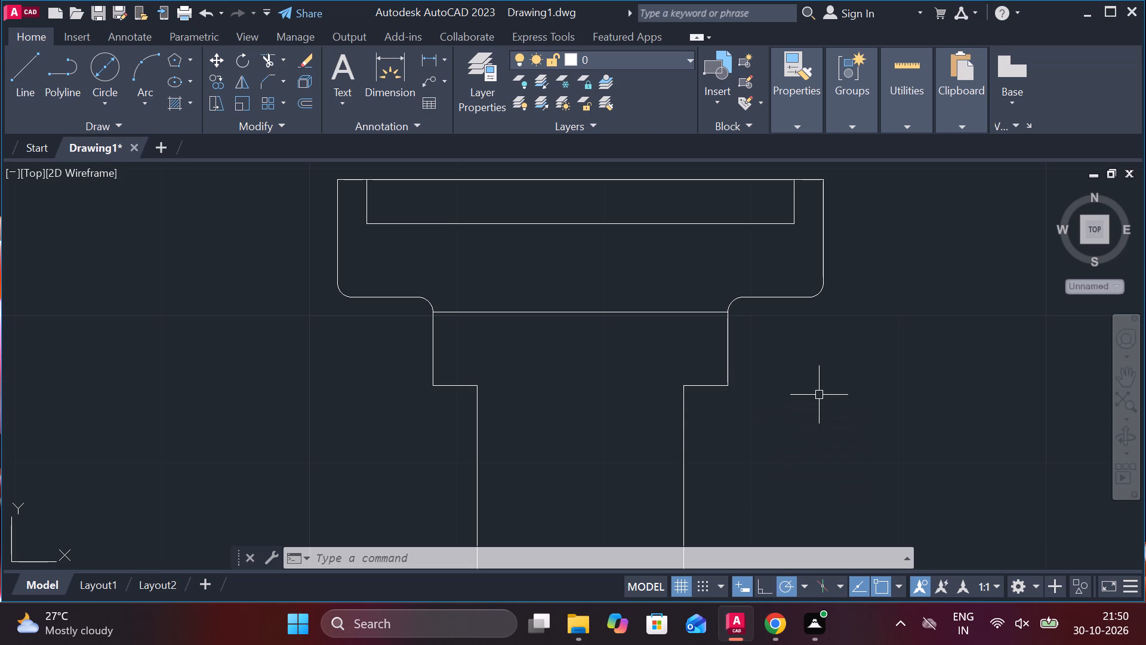
Check the head's full height with a temporary linear dimension from its top edge to its bottom edge, and erase the dimension.
click(435, 57)
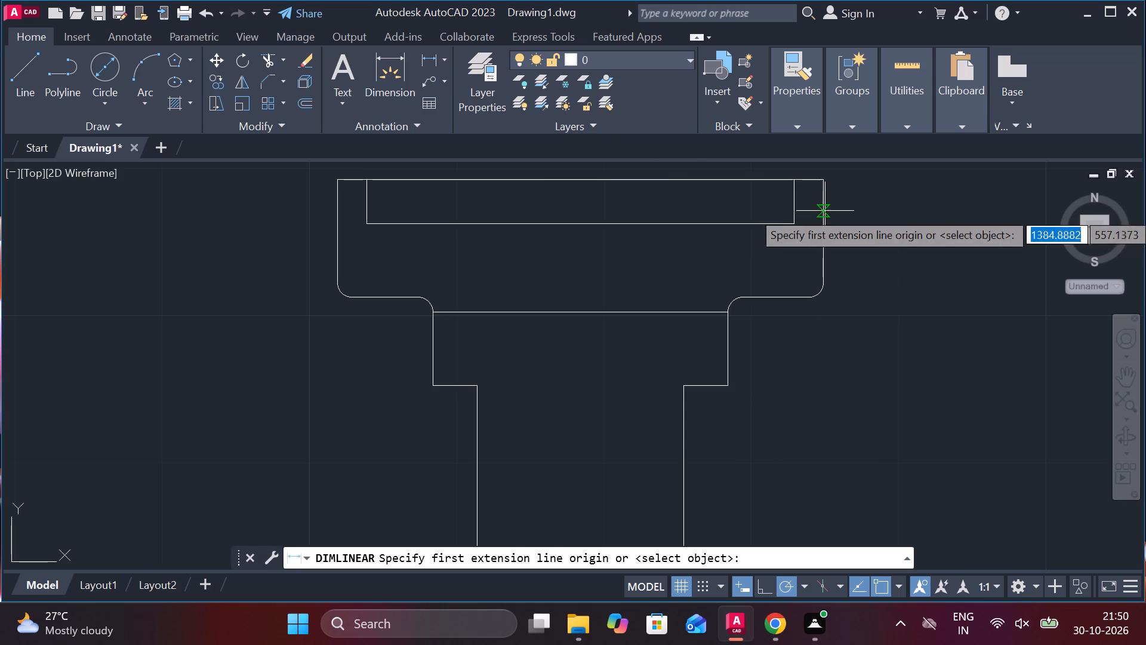
click(809, 182)
click(793, 297)
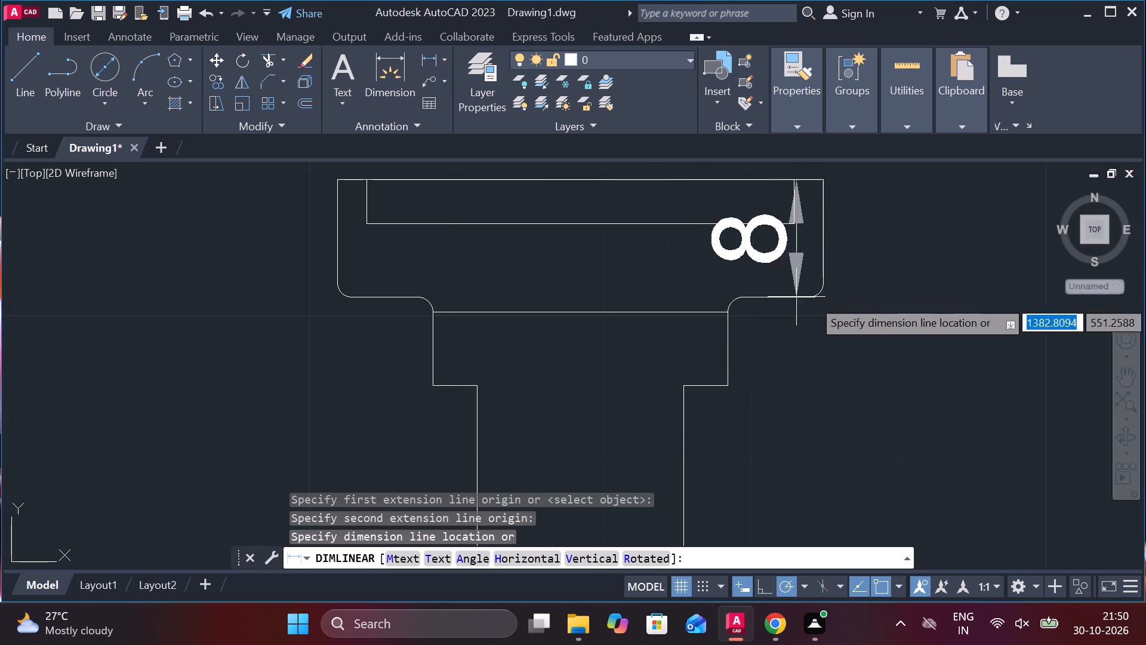
click(904, 290)
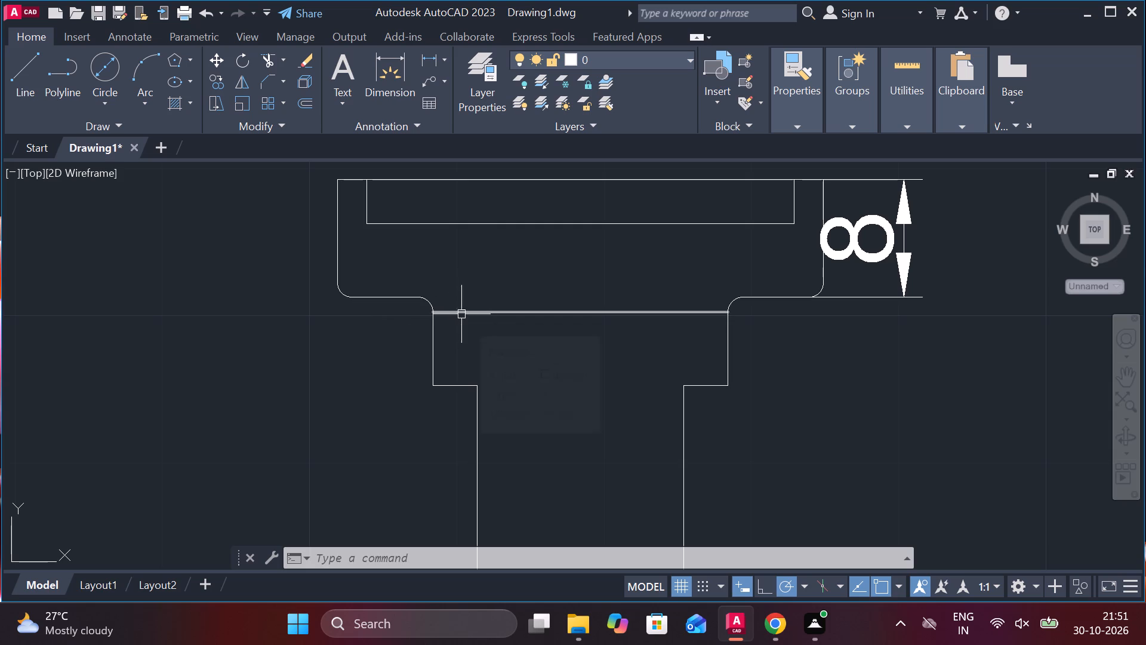
scroll(599, 323, down, 2)
scroll(681, 325, up, 1)
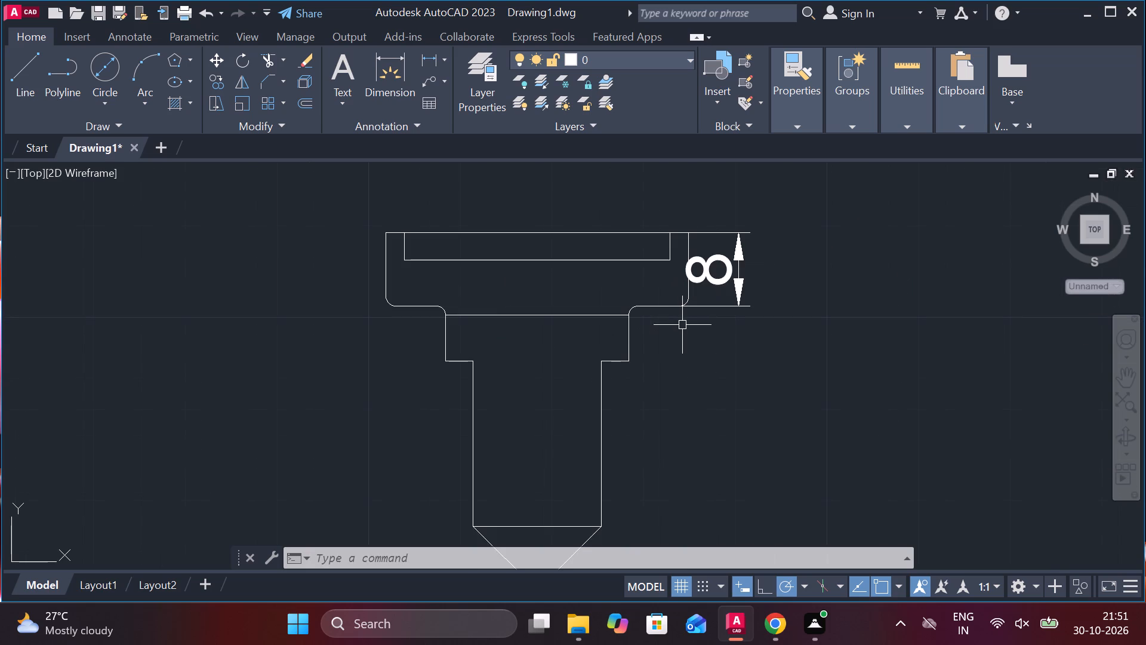
click(724, 285)
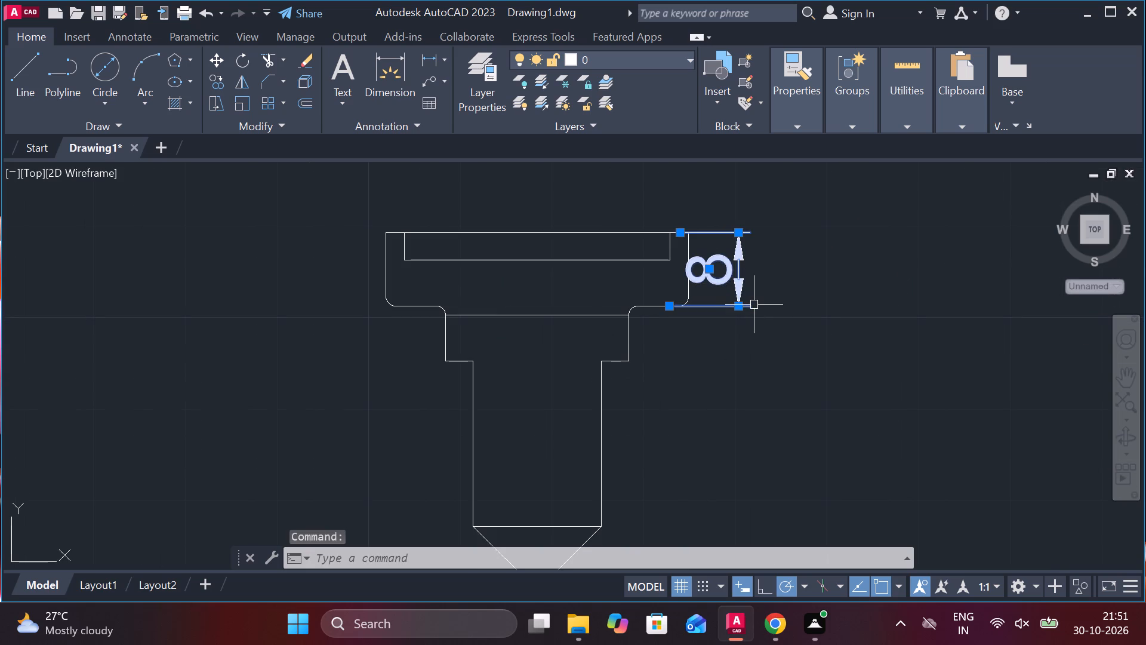
text(e)
key(space)
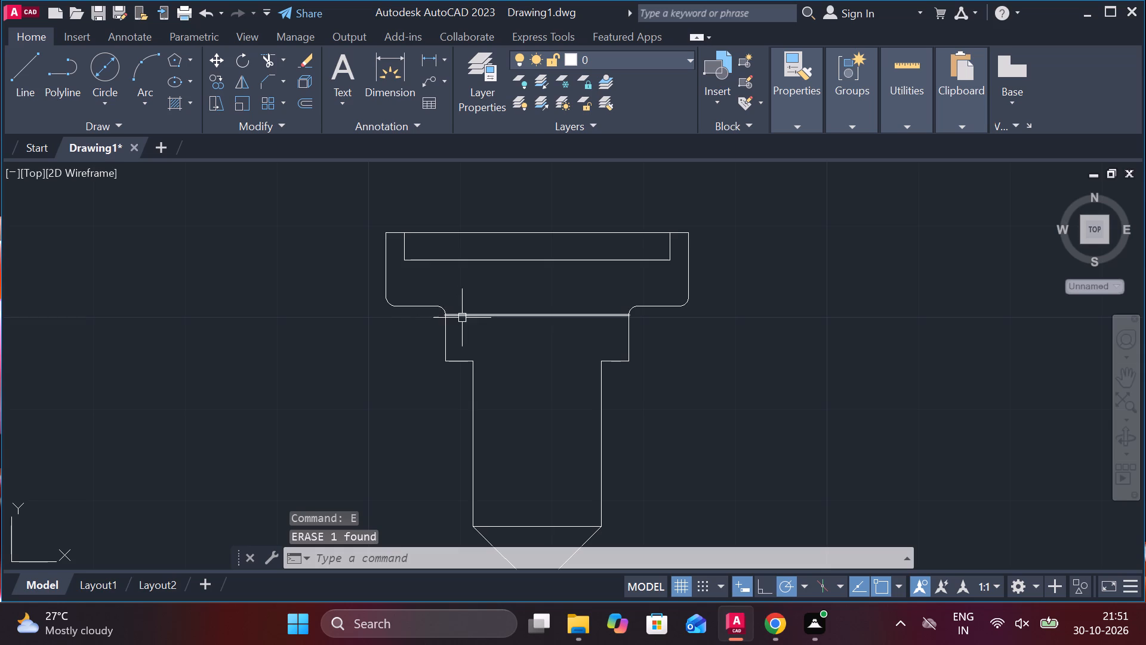
Check the length of the 20-wide step's vertical side, from the inner fillet's end to the lower shoulder, without placing a dimension.
click(428, 55)
scroll(500, 357, up, 3)
middle_drag(371, 259, 399, 279)
scroll(397, 290, down, 1)
click(335, 242)
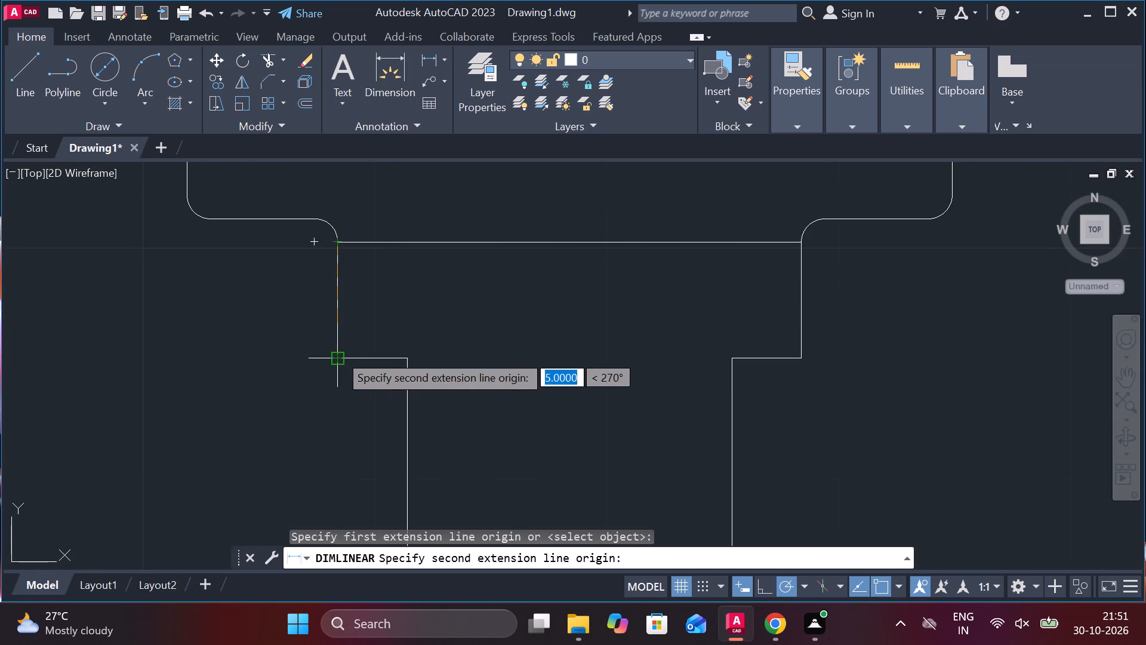
click(338, 354)
scroll(329, 354, down, 2)
scroll(312, 353, up, 2)
middle_drag(316, 353, 351, 377)
key(Escape)
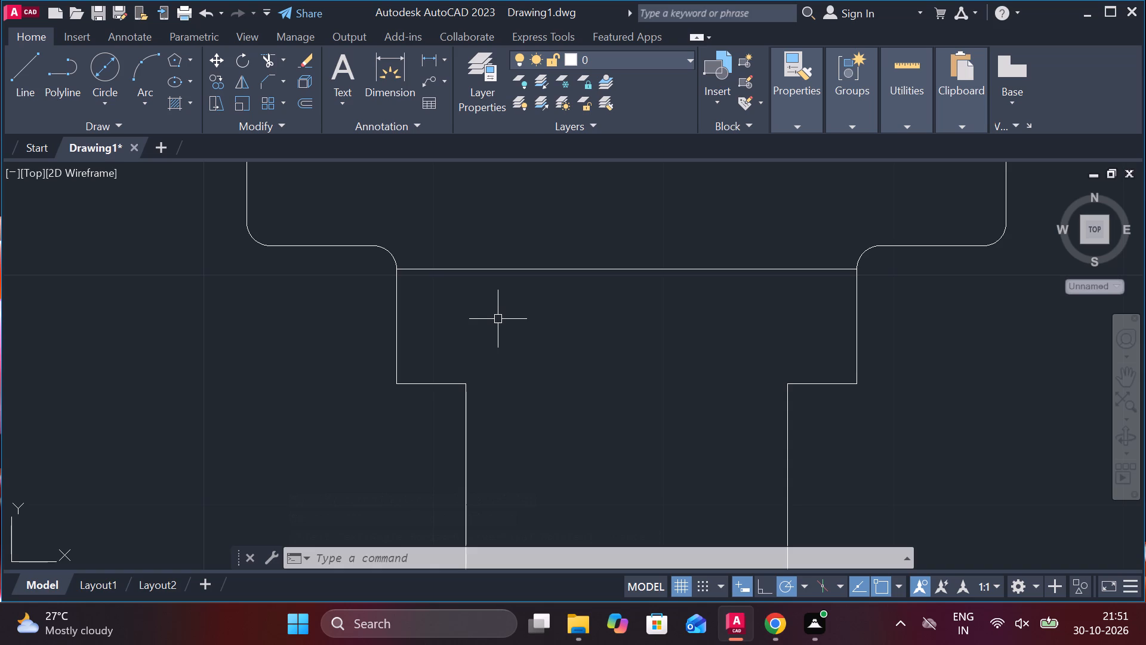
scroll(525, 337, up, 1)
scroll(526, 339, down, 2)
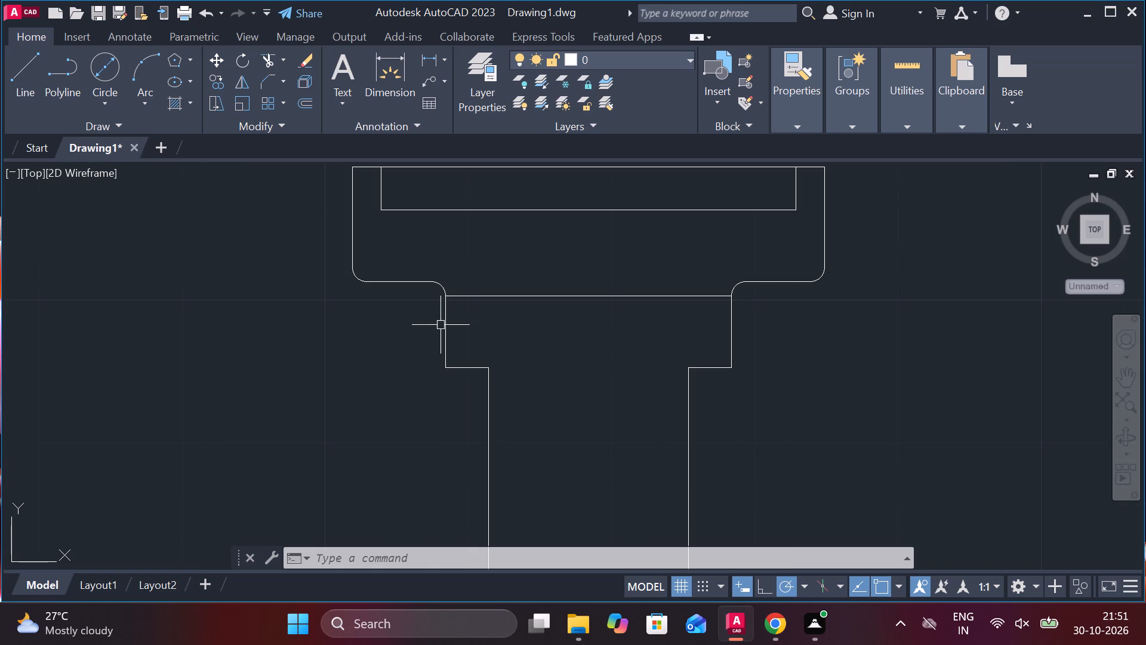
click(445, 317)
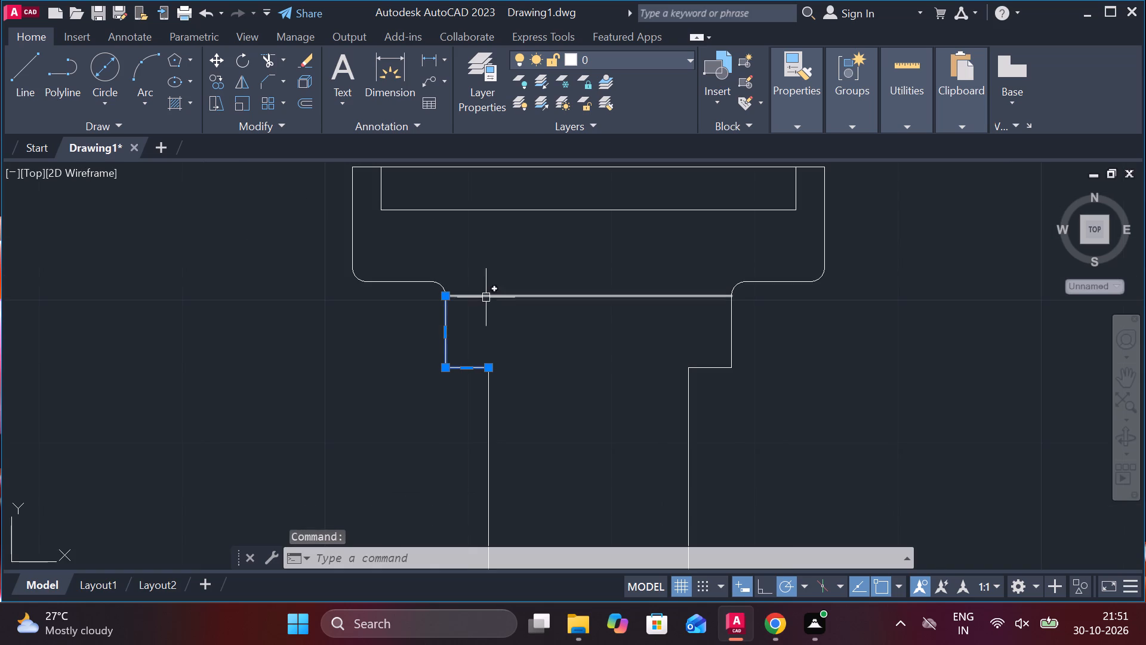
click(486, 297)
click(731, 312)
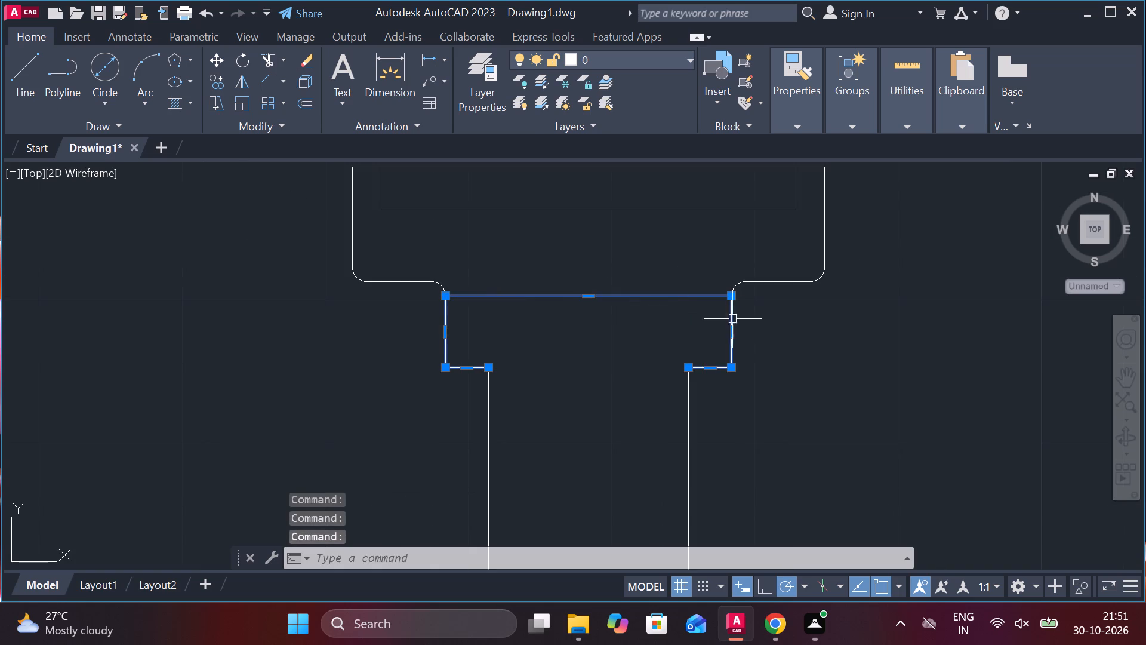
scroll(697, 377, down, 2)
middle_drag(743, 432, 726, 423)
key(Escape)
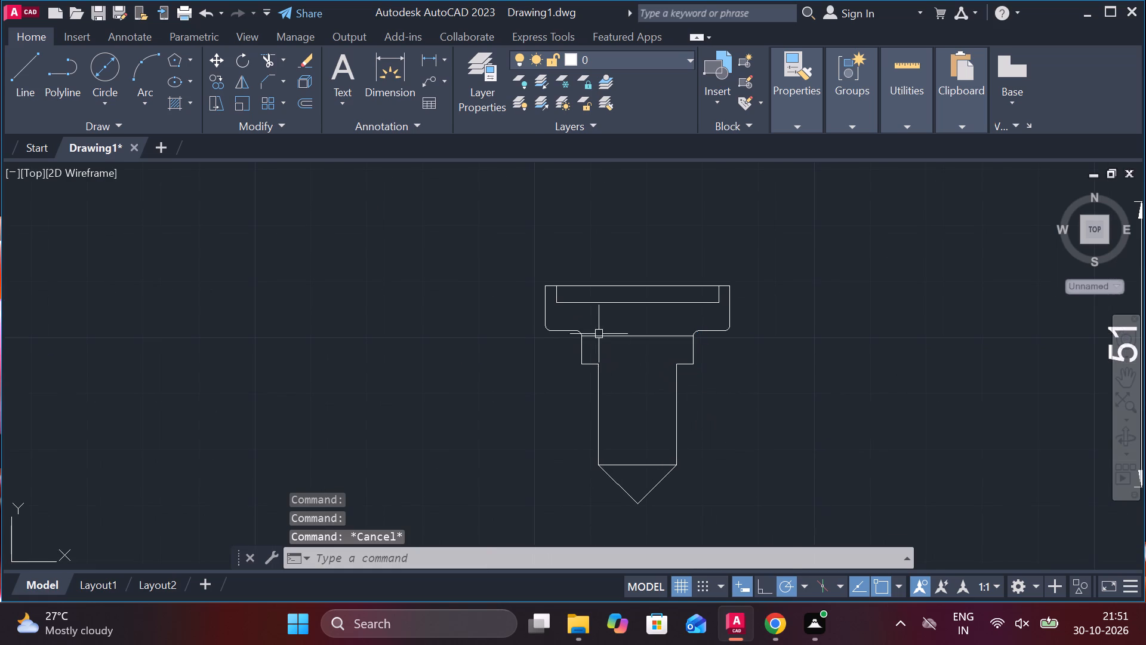
Move the 20-wide step's sides and shoulders, the shank and the pointed tip 1 unit straight down, leaving the step's top edge in place.
scroll(599, 334, up, 4)
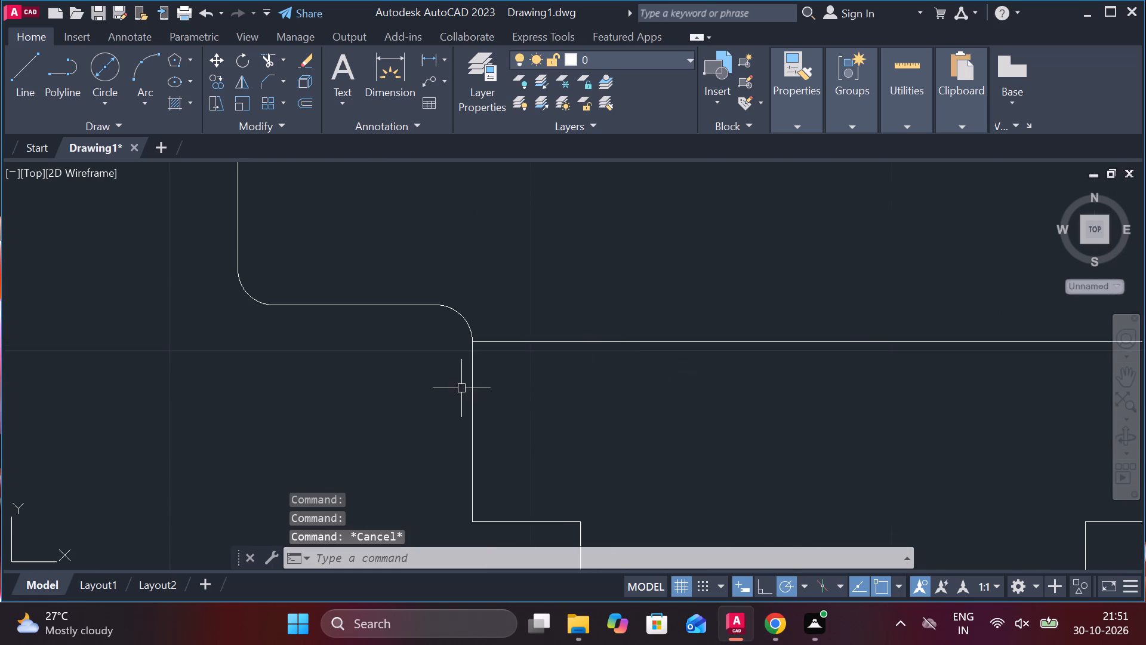
click(470, 382)
scroll(476, 383, down, 2)
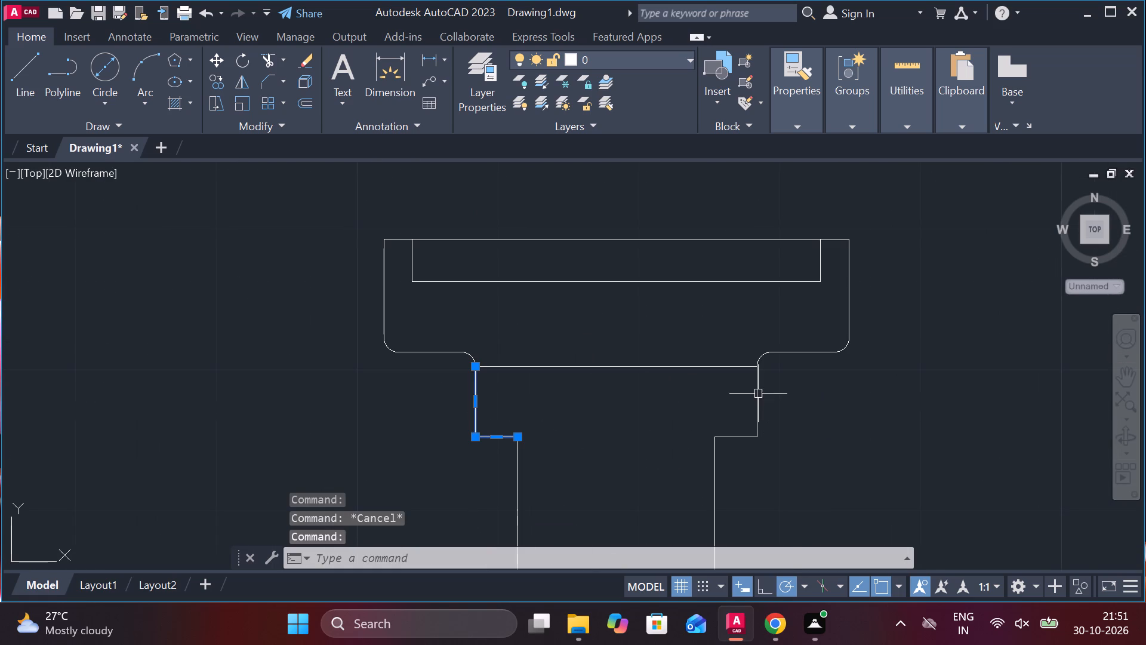
click(758, 394)
scroll(788, 410, down, 1)
middle_drag(796, 477, 739, 377)
click(760, 448)
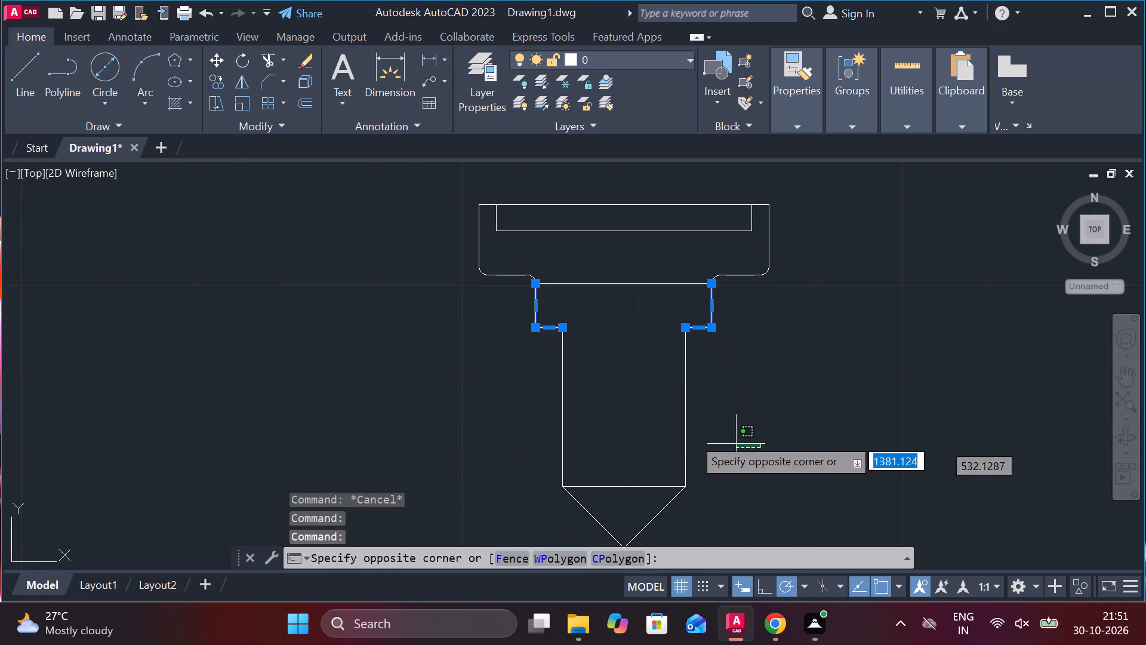
click(451, 357)
middle_drag(610, 428, 575, 340)
click(646, 440)
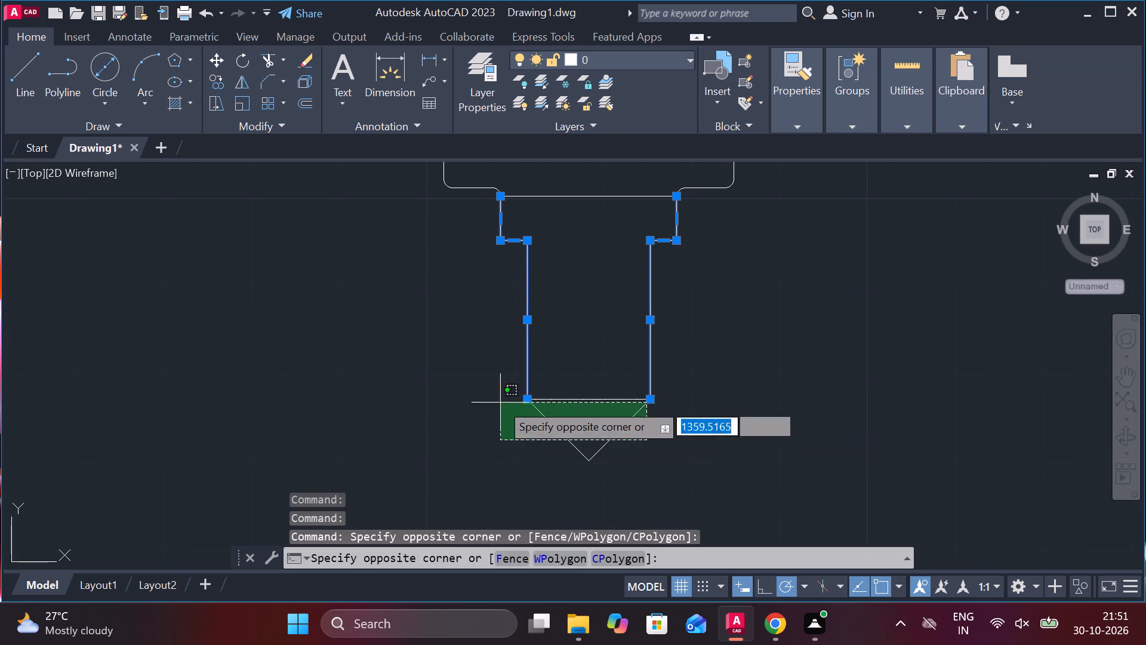
click(479, 385)
middle_drag(646, 374, 633, 486)
key(m)
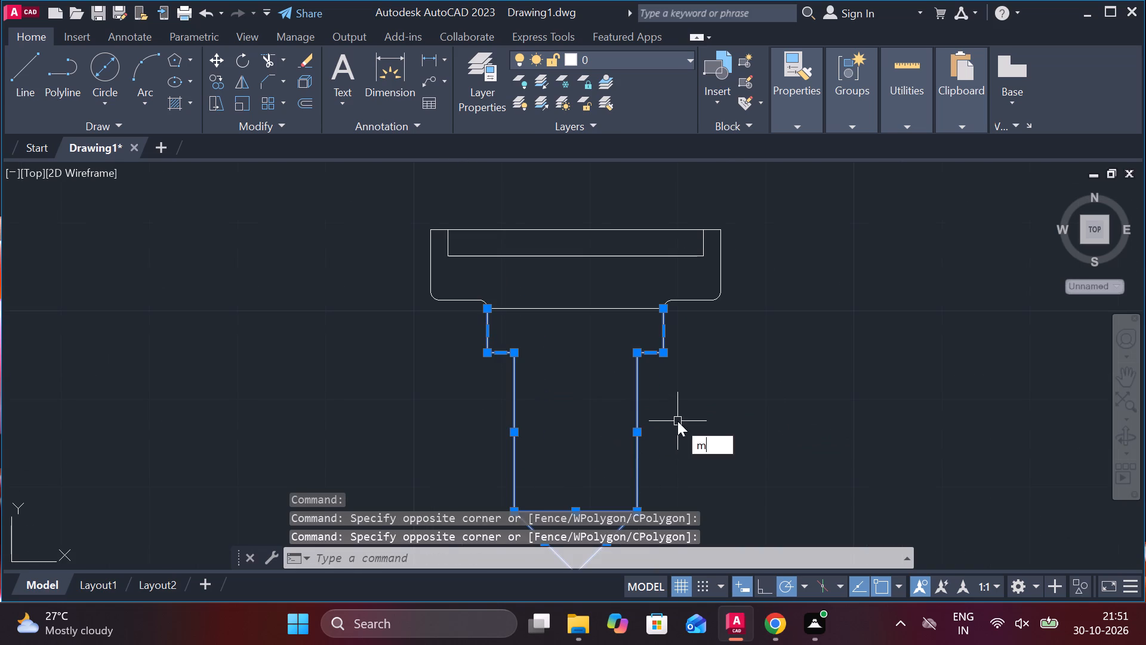
key(Return)
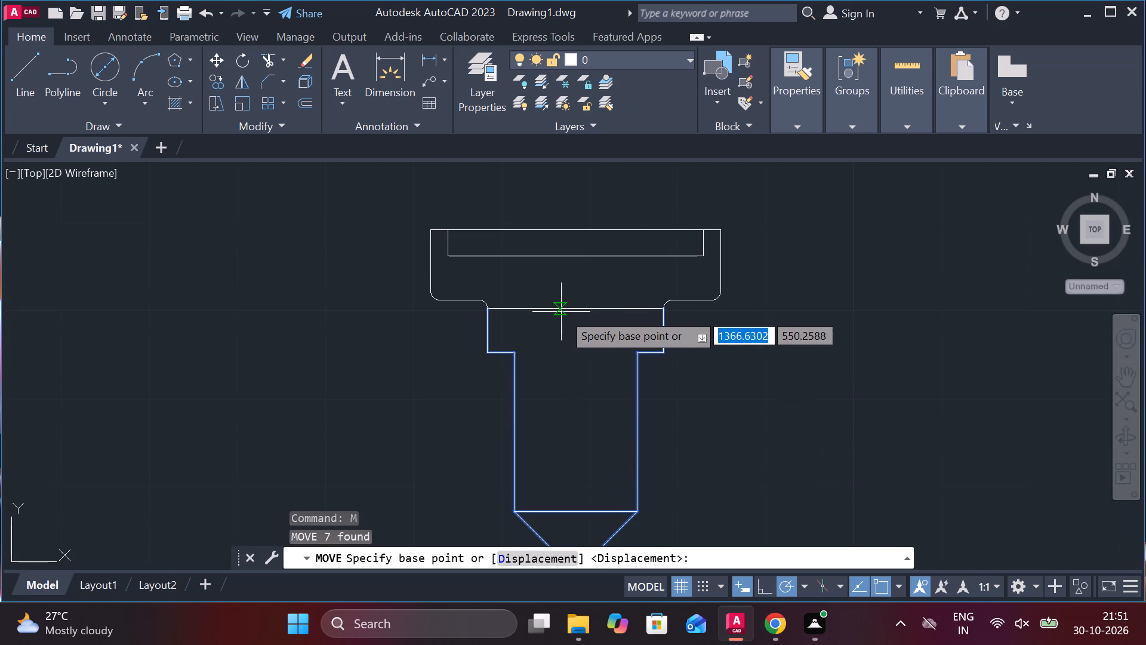
click(581, 308)
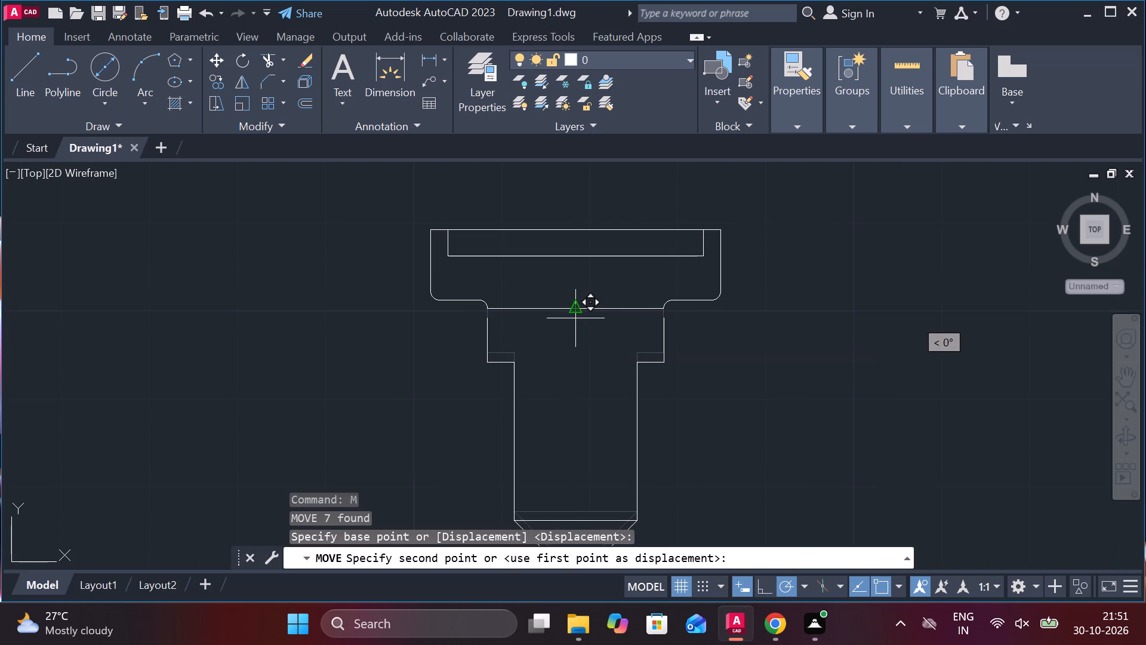
key(1)
key(Return)
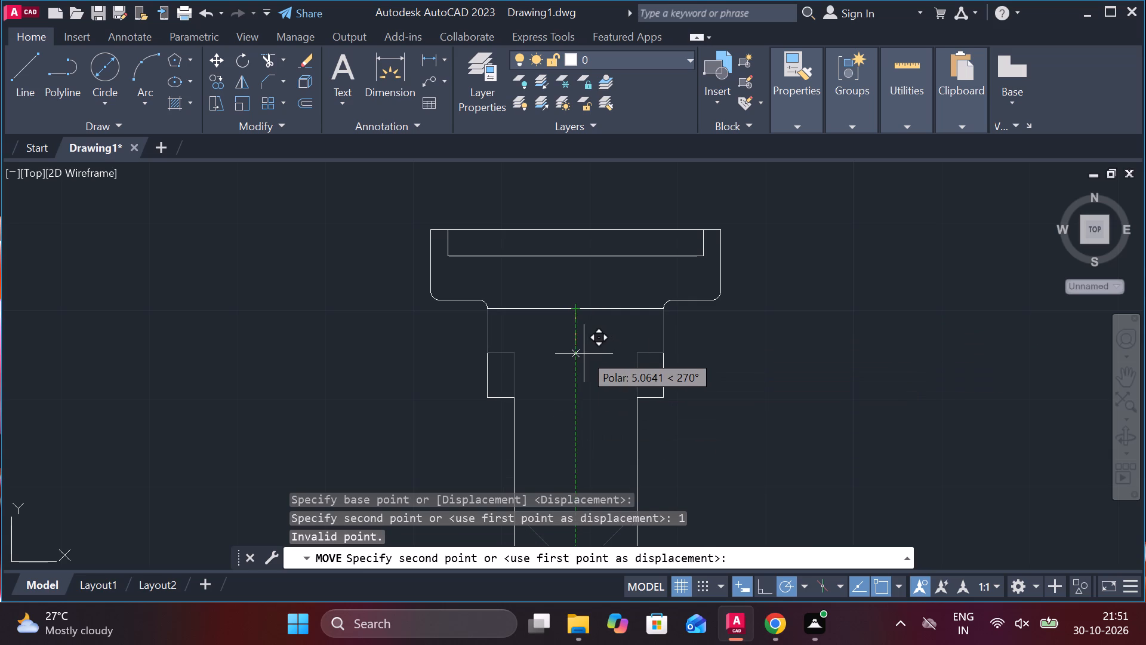
key(1)
key(Return)
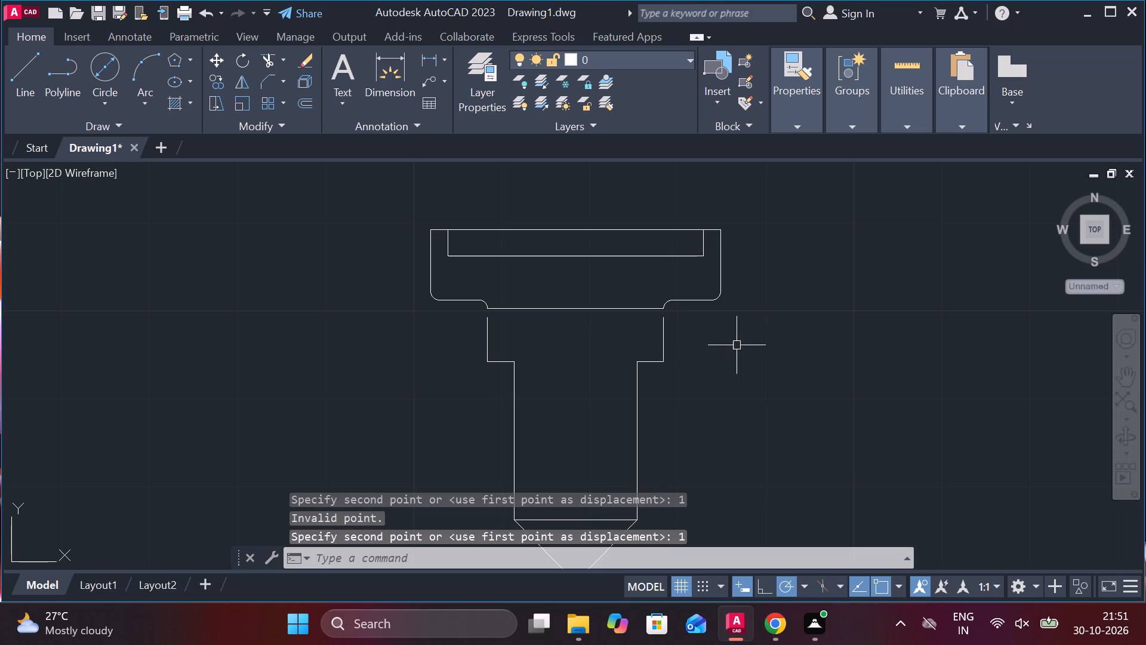
key(Escape)
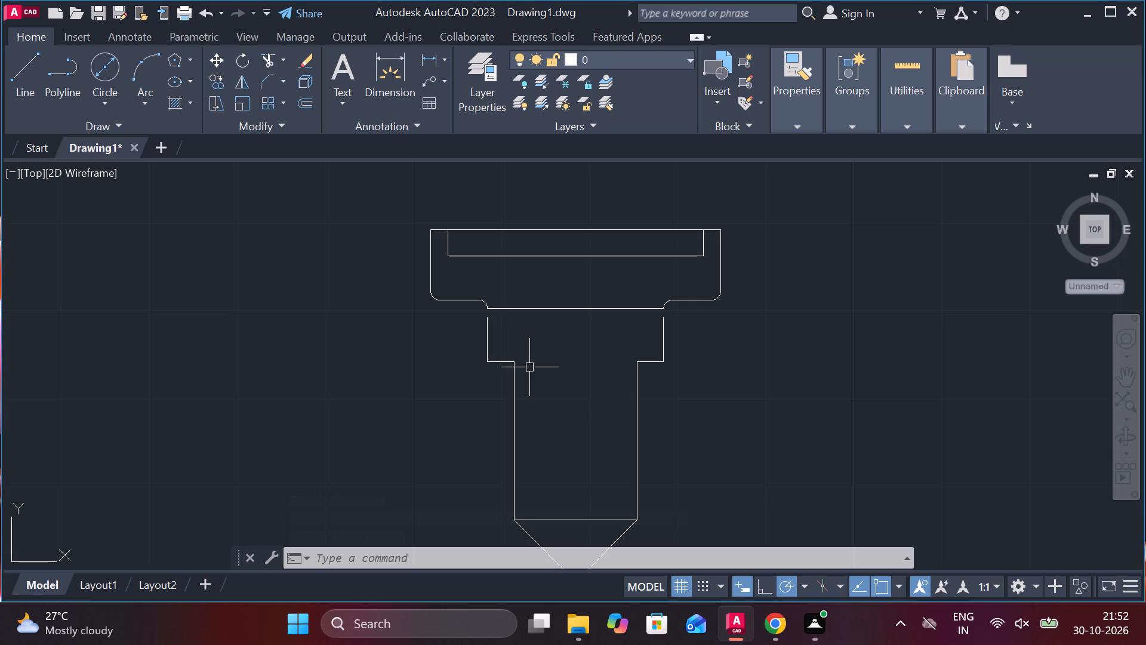
Extend both vertical sides of the 20-wide step up to the horizontal edge between the inner fillets.
text(ex)
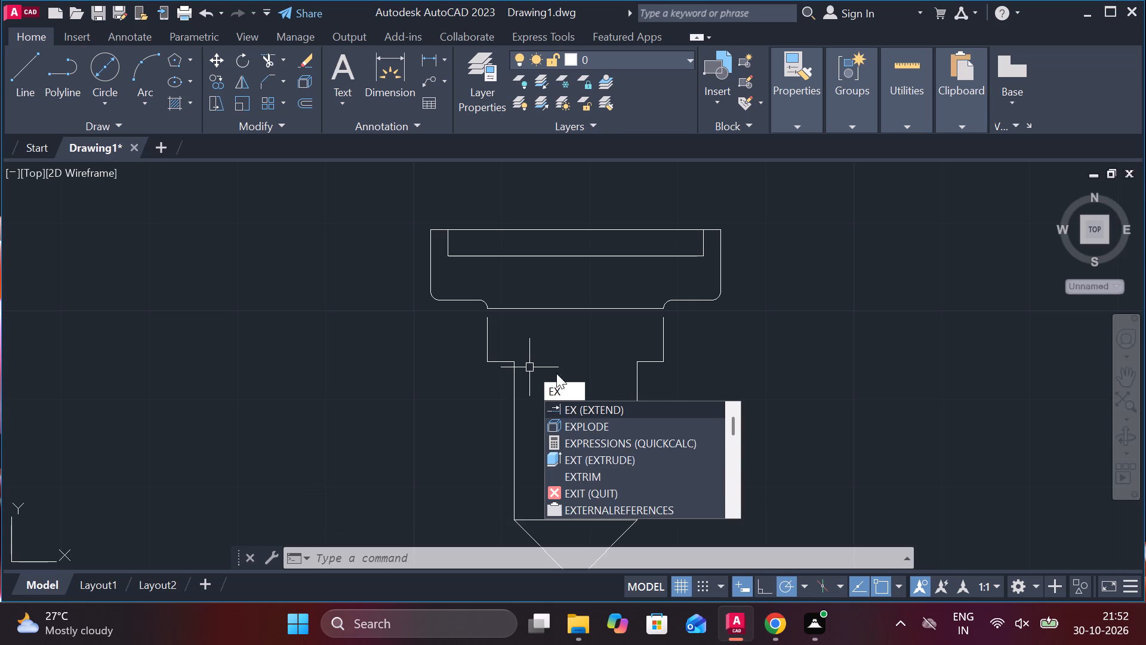
click(602, 410)
click(488, 331)
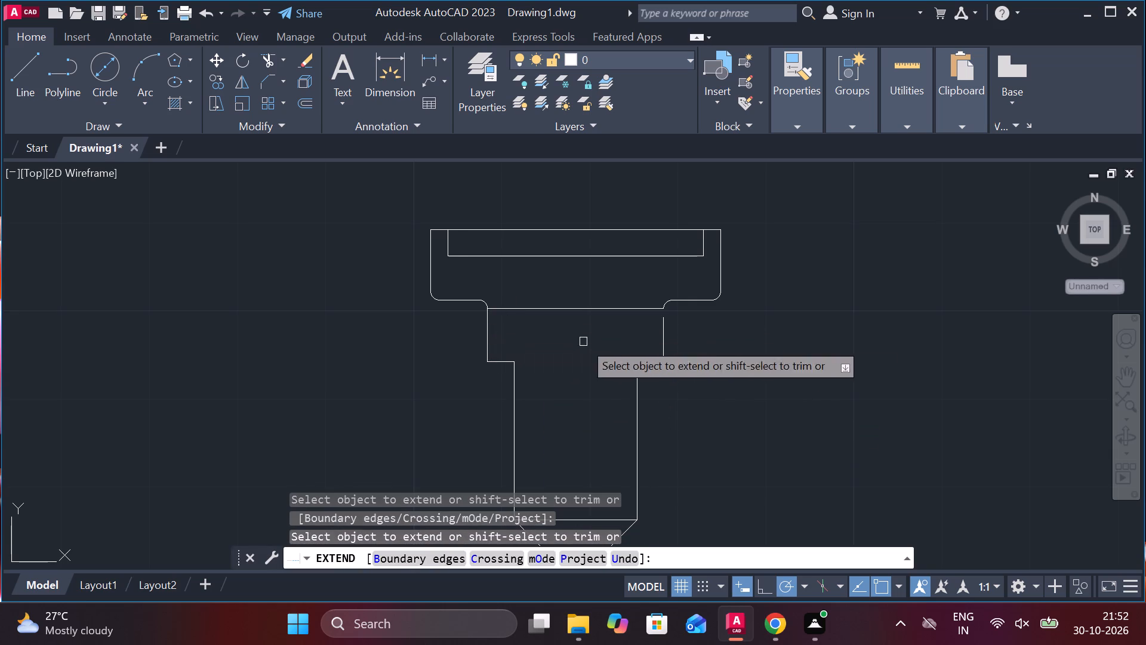
click(668, 335)
click(658, 334)
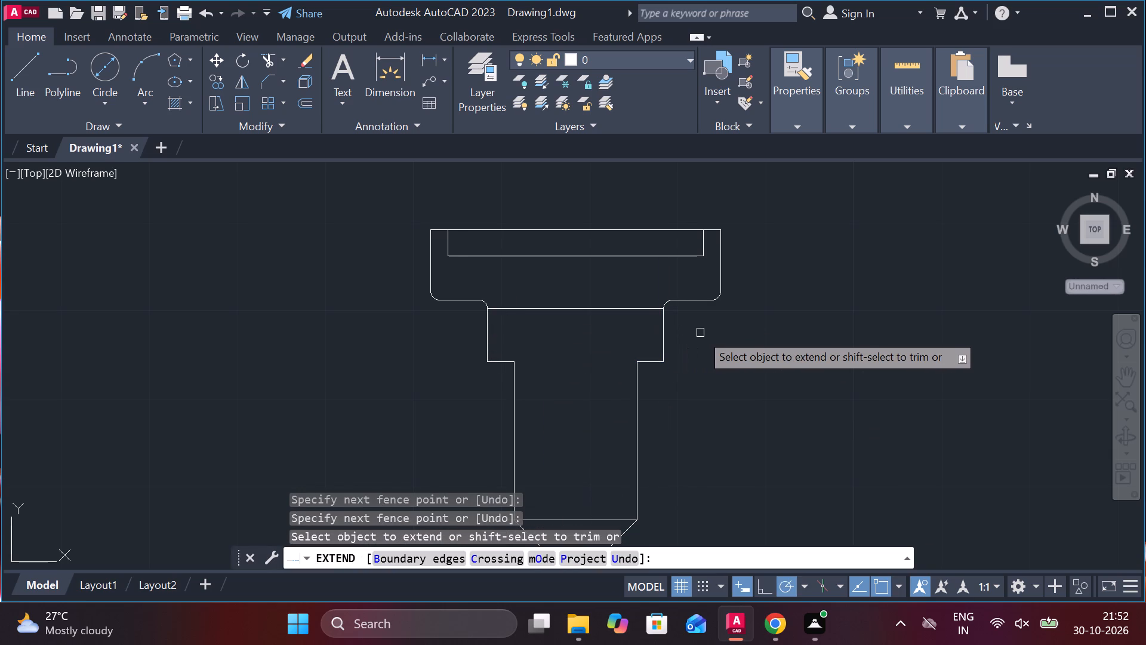
key(Escape)
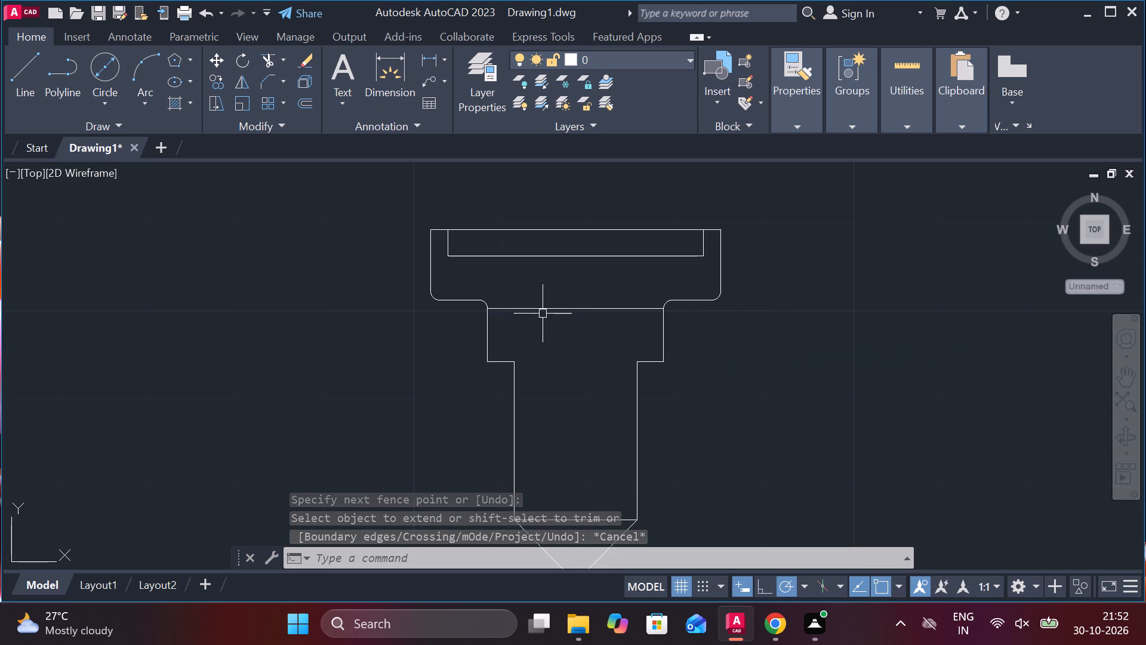
Examine the stepped pointed part's outline and compare it with the neighbouring dimensioned bolt view.
scroll(544, 313, down, 1)
scroll(671, 289, up, 2)
scroll(671, 300, down, 1)
key(Escape)
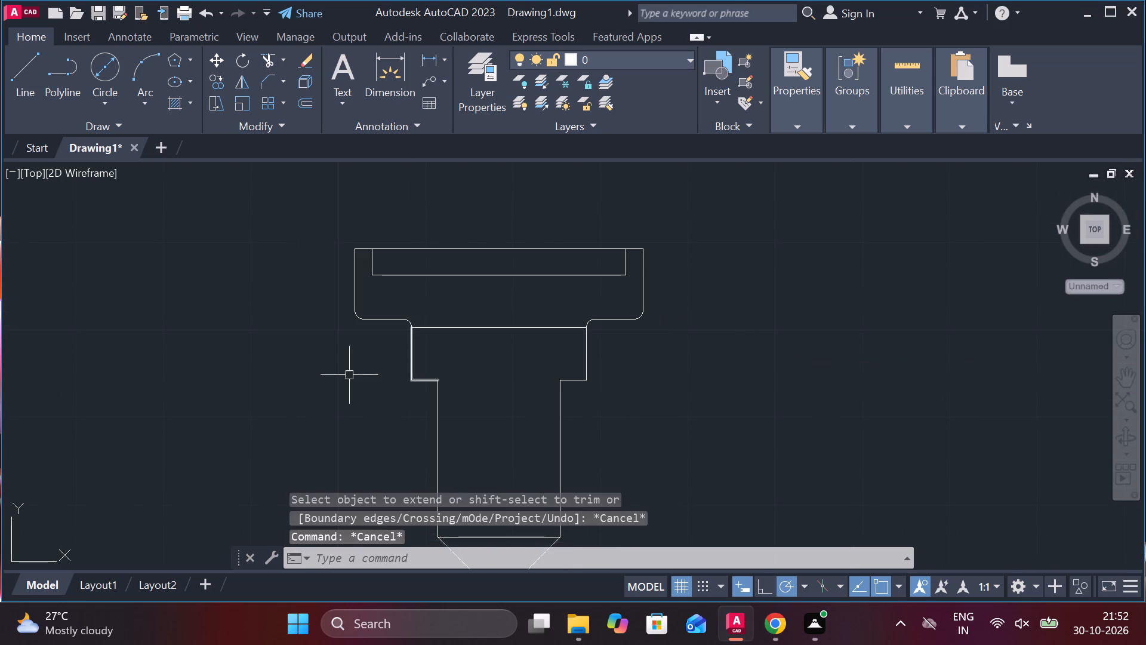
middle_drag(380, 376, 435, 365)
scroll(569, 329, down, 1)
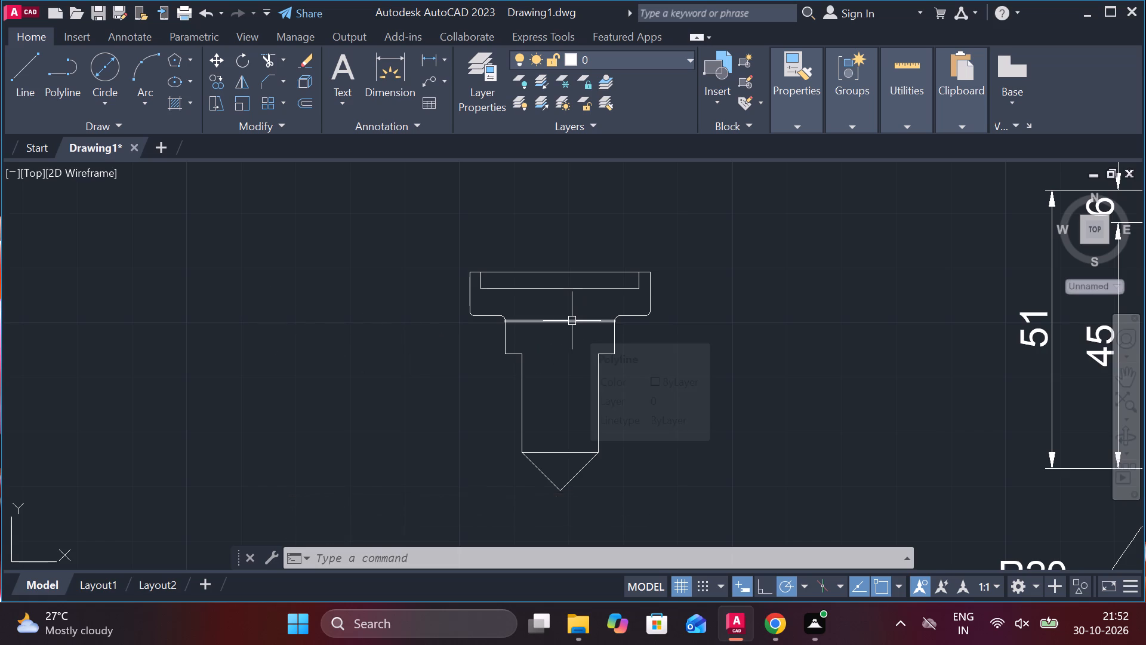
scroll(572, 321, down, 1)
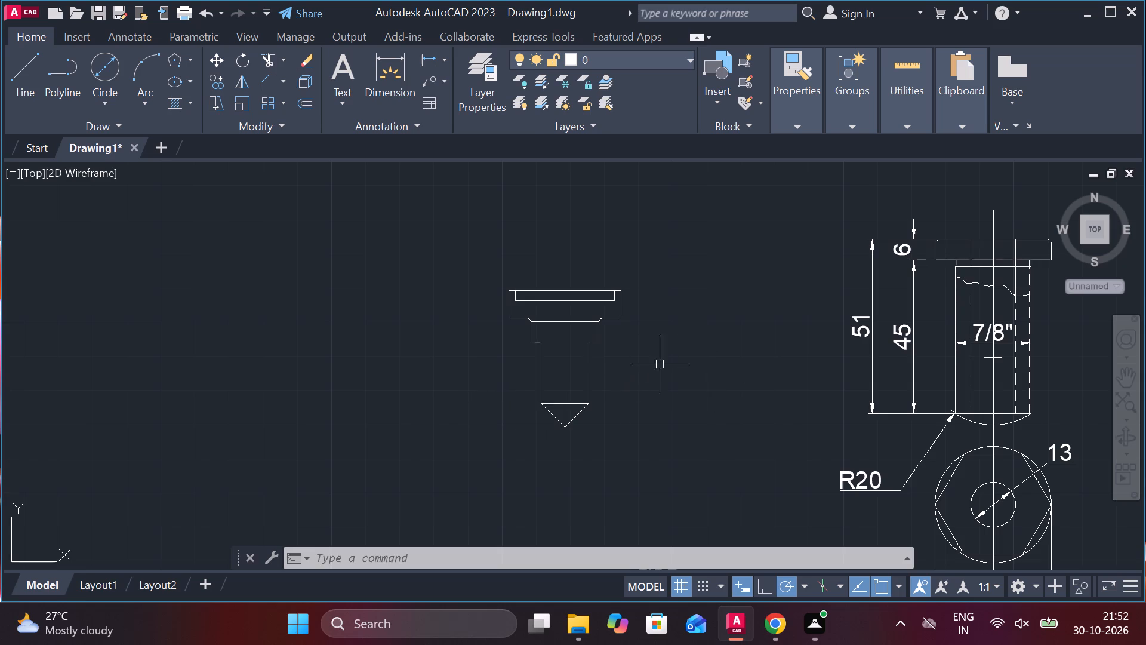
scroll(554, 322, up, 2)
scroll(554, 365, down, 2)
middle_drag(657, 359, 611, 359)
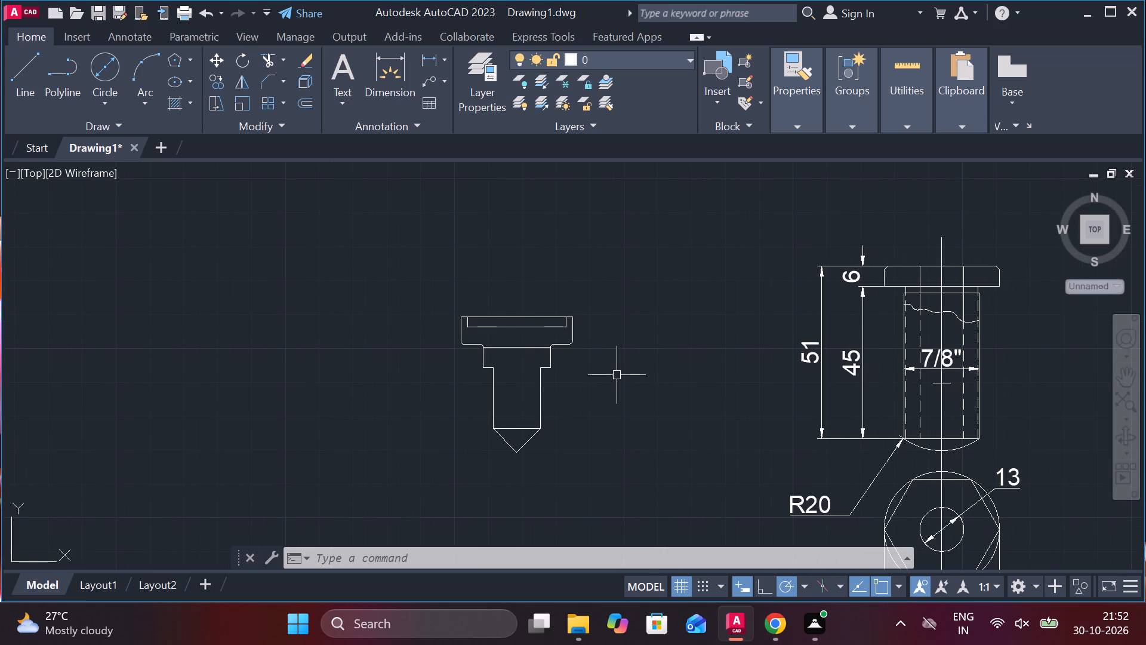
scroll(495, 299, up, 2)
scroll(501, 298, down, 2)
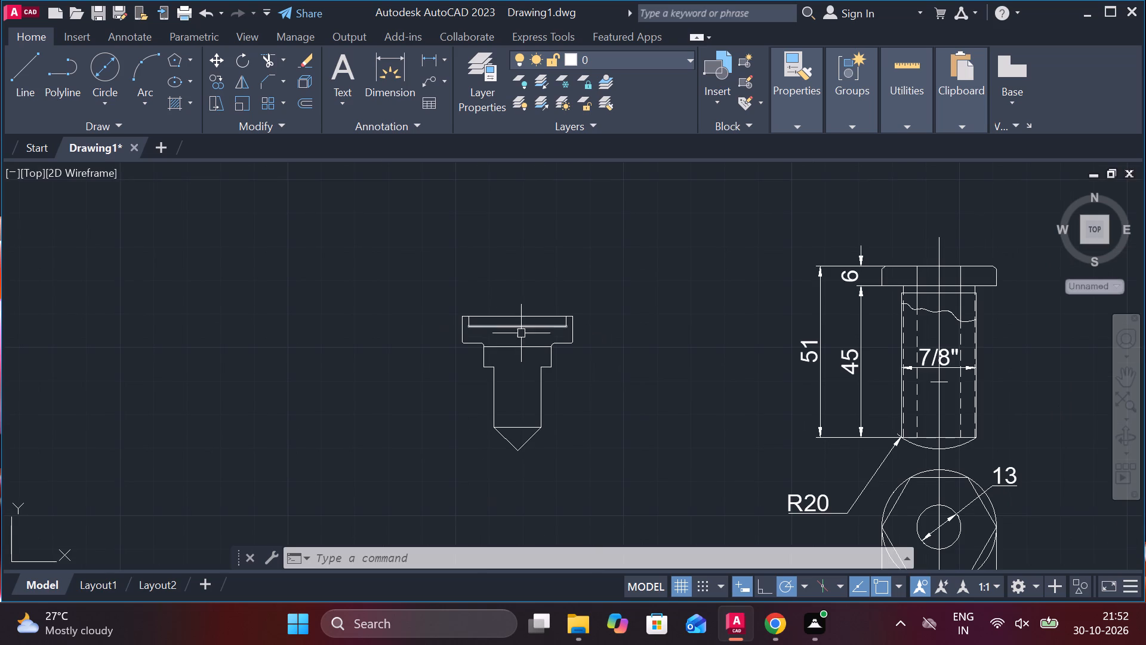
Draw a closed upright rectangle 12 wide and 95 high in the empty area beside the stepped pointed part.
scroll(526, 341, up, 1)
scroll(460, 330, down, 3)
key(Escape)
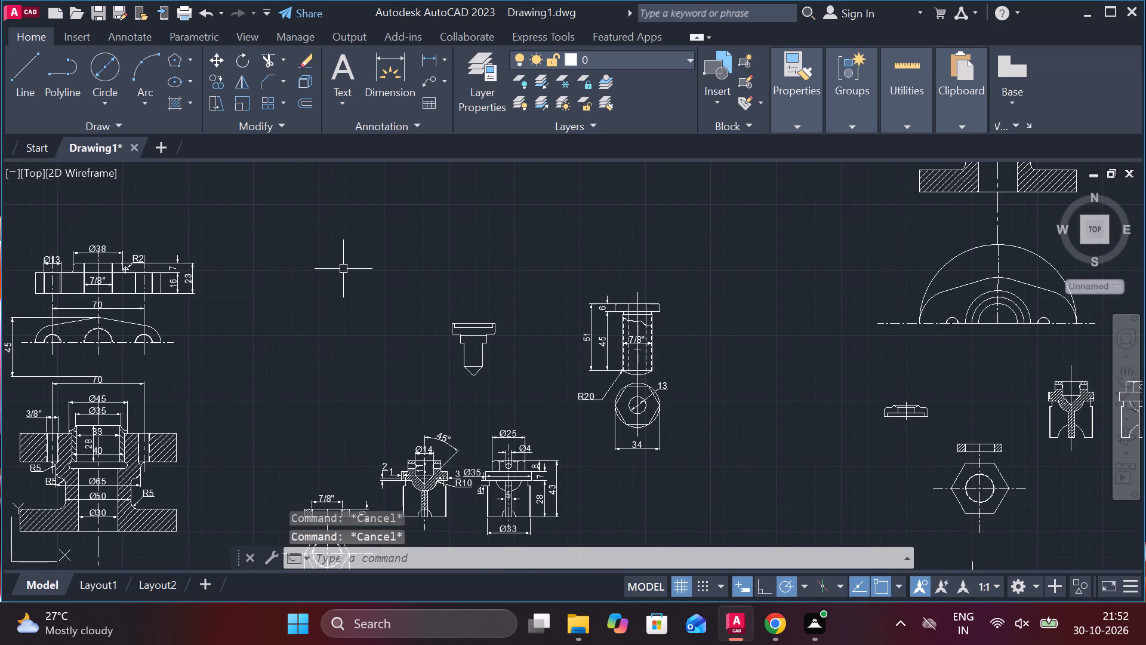
key(l)
key(Return)
click(309, 204)
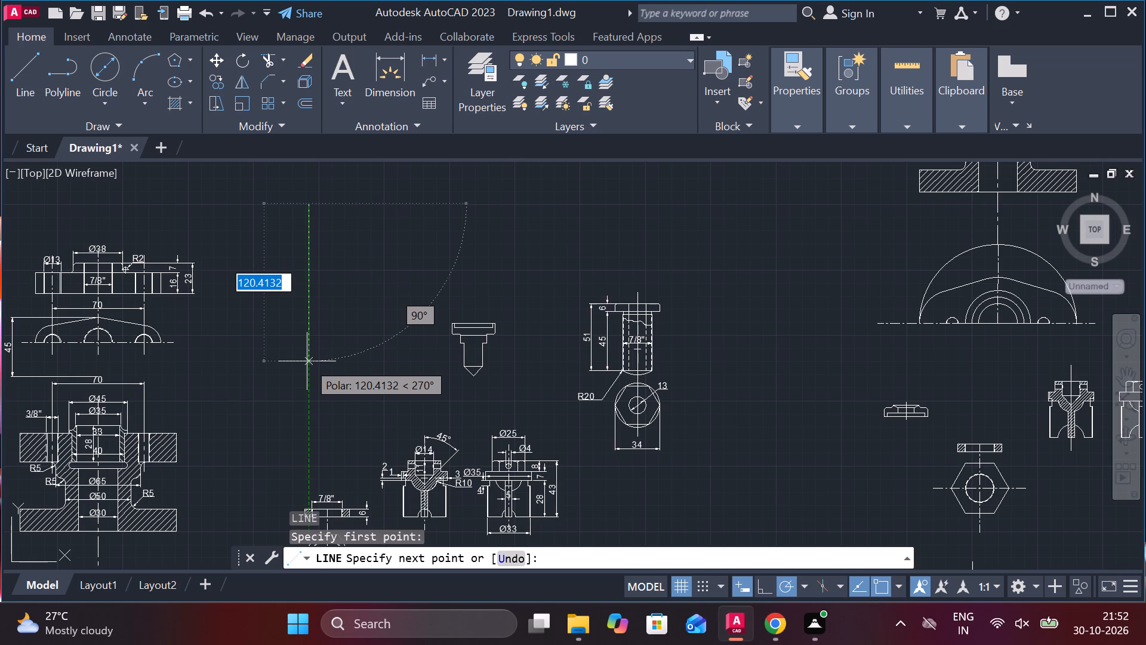
key(9)
key(5)
key(Return)
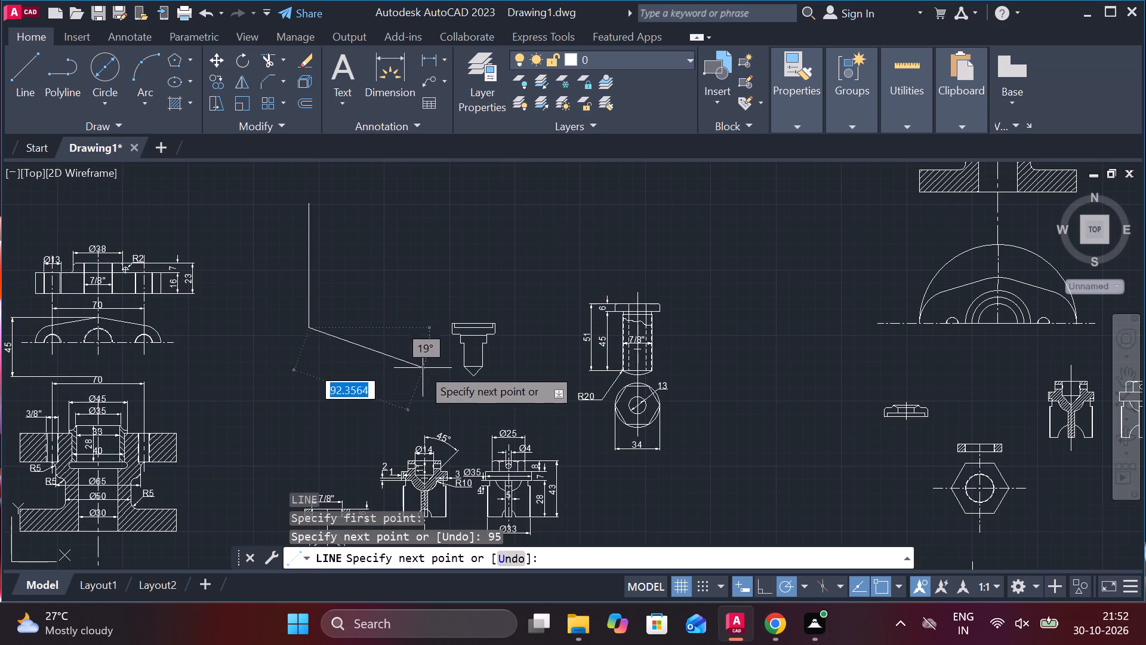
text(12)
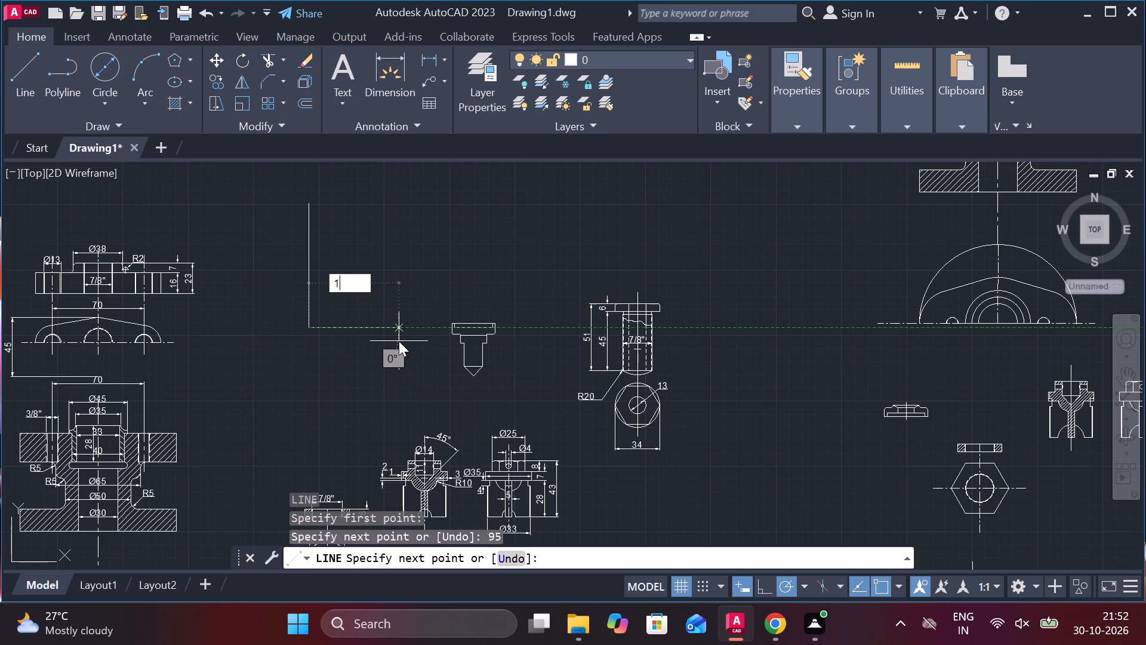
key(space)
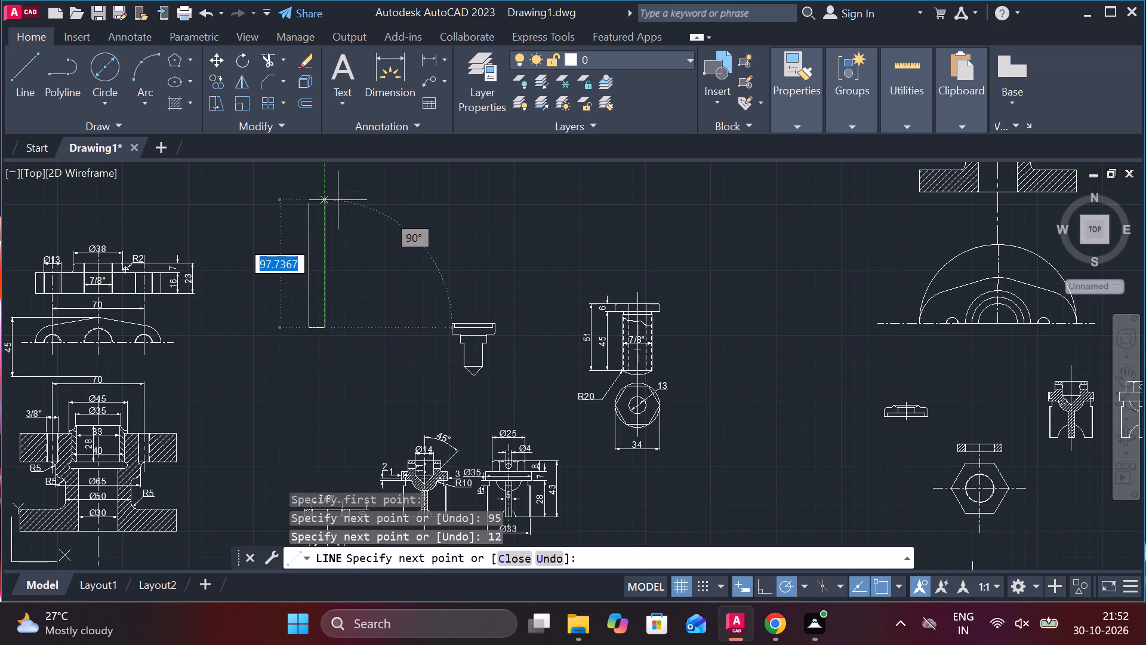
text(95)
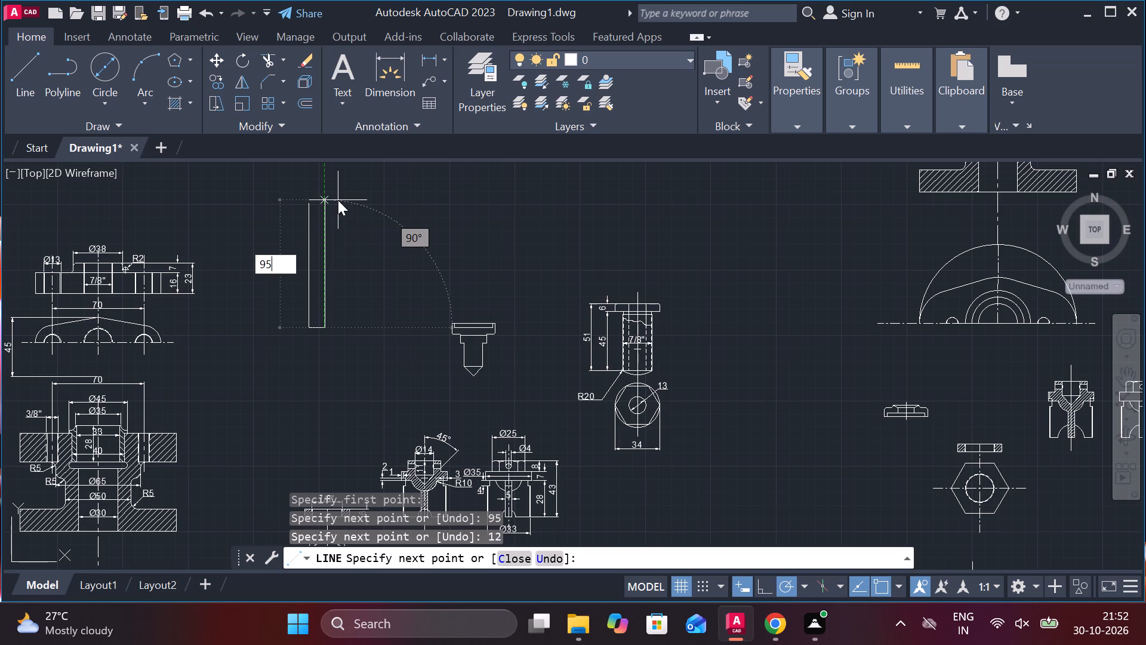
key(Return)
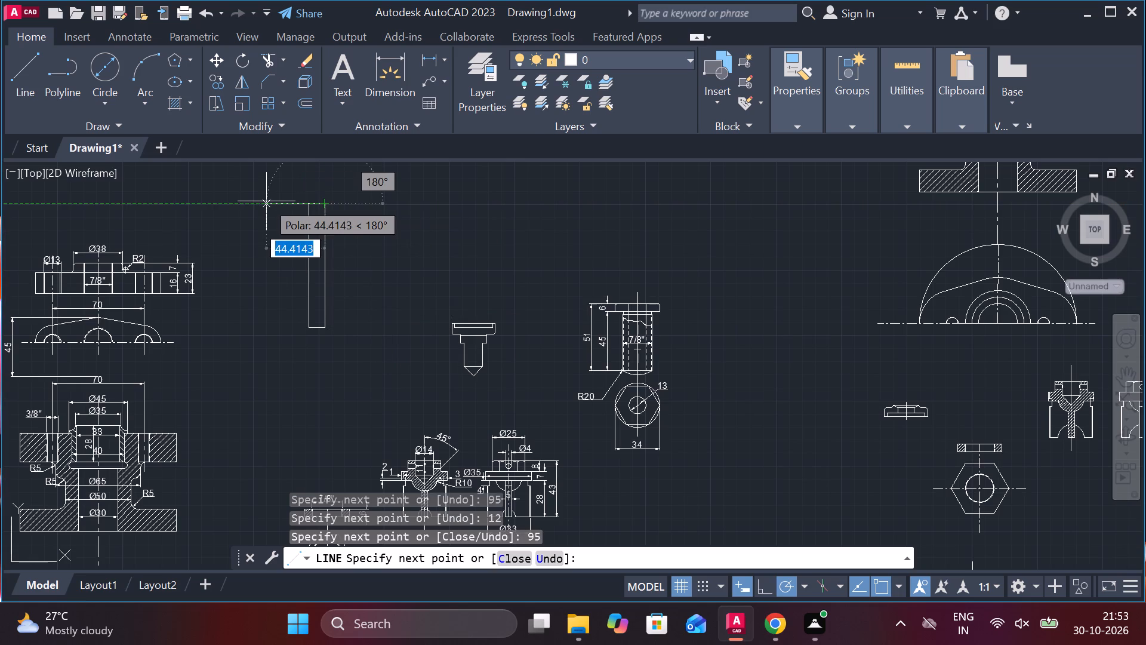
text(c)
key(space)
Move the 12-by-95 rectangle from its bottom edge's midpoint to the midpoint of the 20-wide step's top edge.
click(281, 191)
drag(345, 344, 353, 344)
key(m)
key(Return)
scroll(281, 333, up, 2)
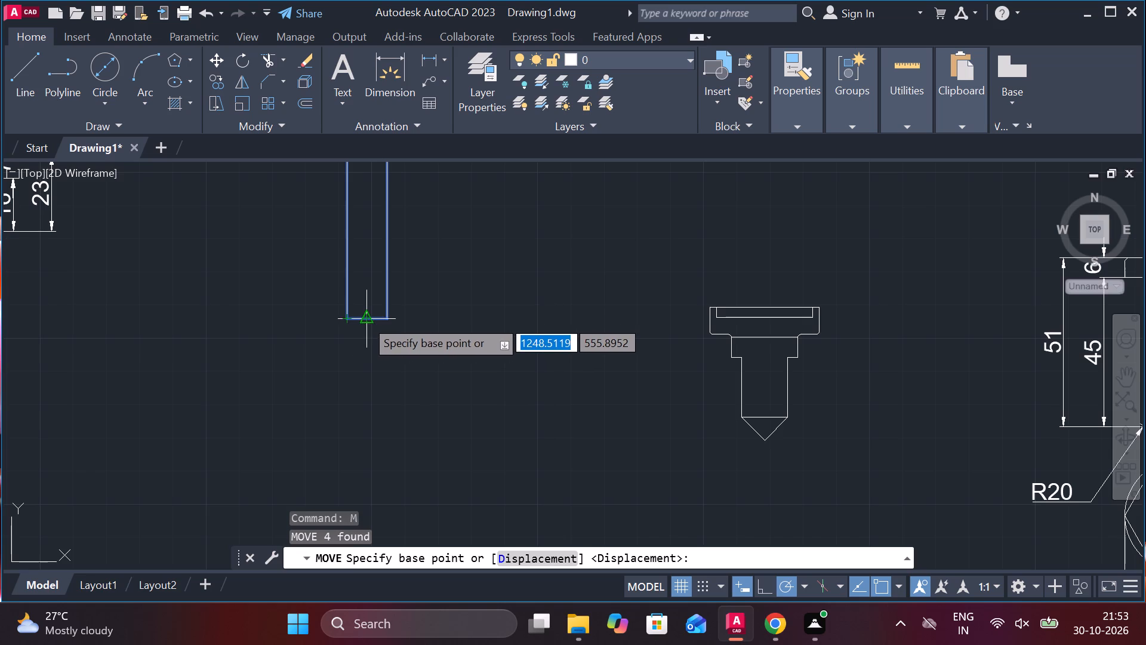
click(365, 319)
scroll(825, 331, up, 3)
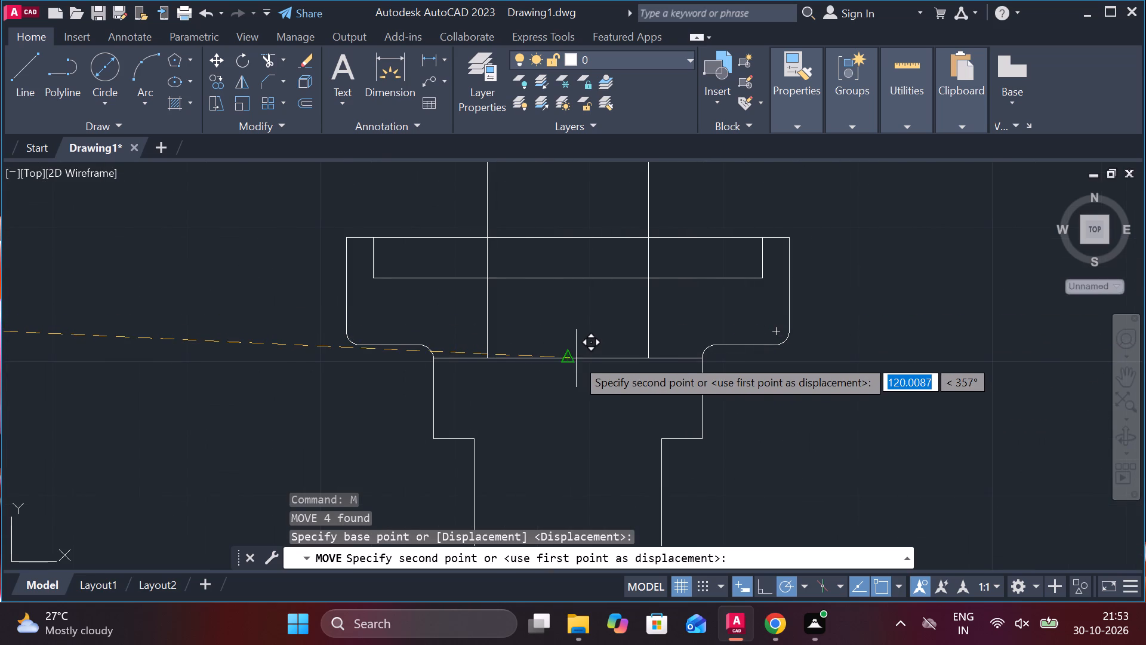
click(571, 357)
scroll(614, 363, down, 2)
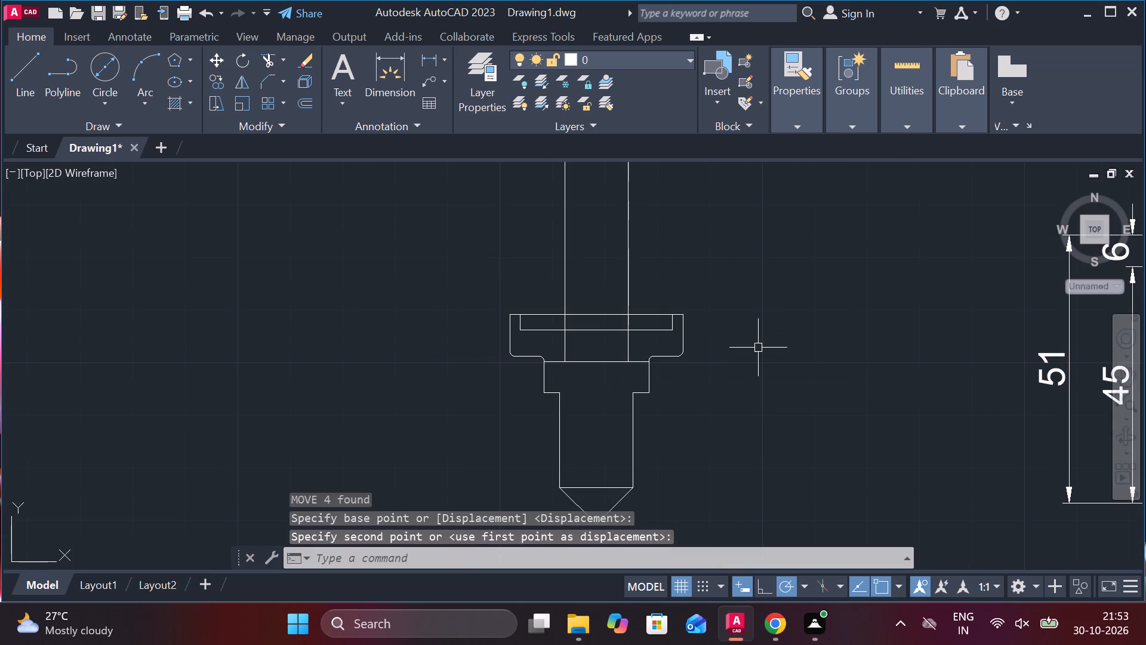
Trim the head's top edge and the recess line between the sides of the 12-wide rectangle.
text(tr)
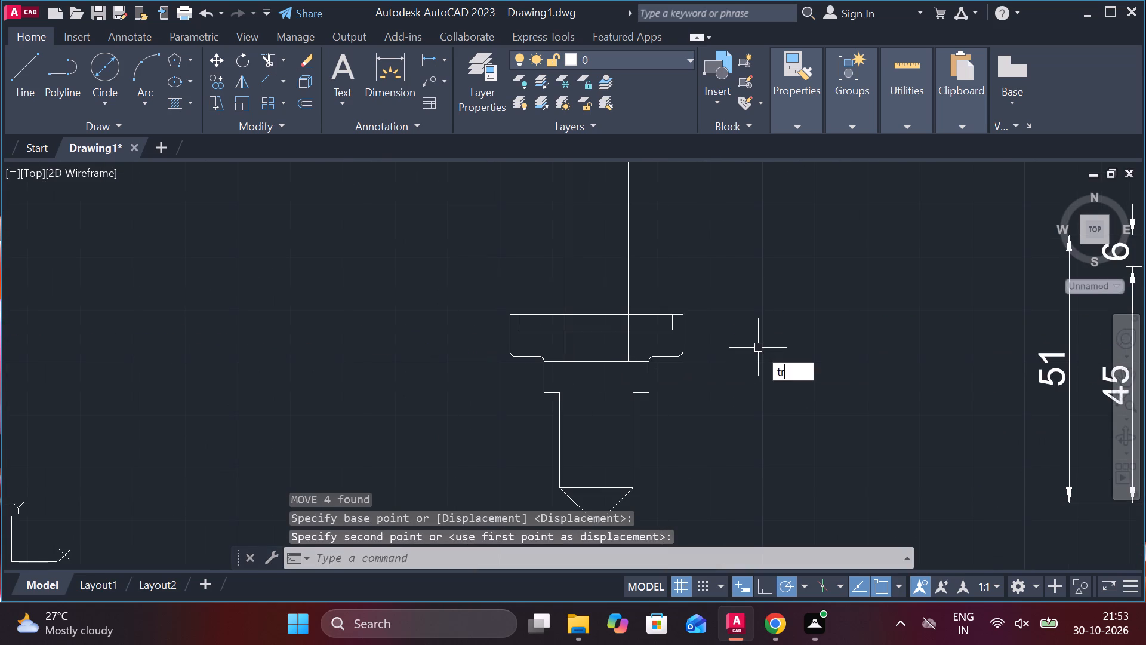
key(space)
click(590, 284)
click(590, 342)
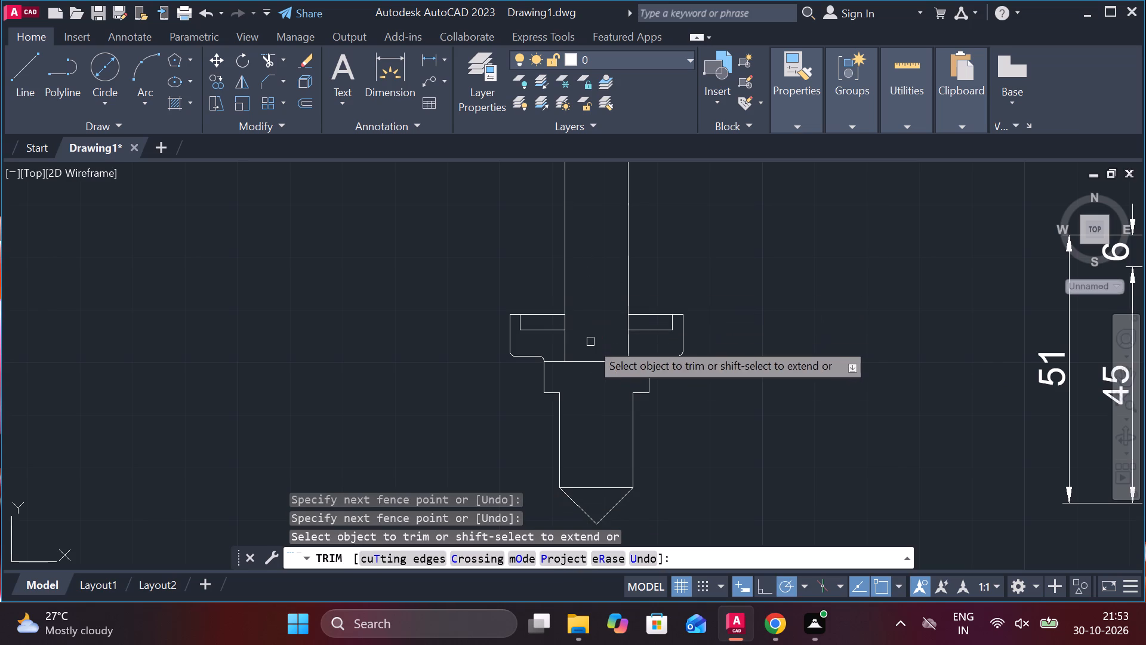
scroll(765, 258, down, 2)
middle_drag(762, 281, 733, 281)
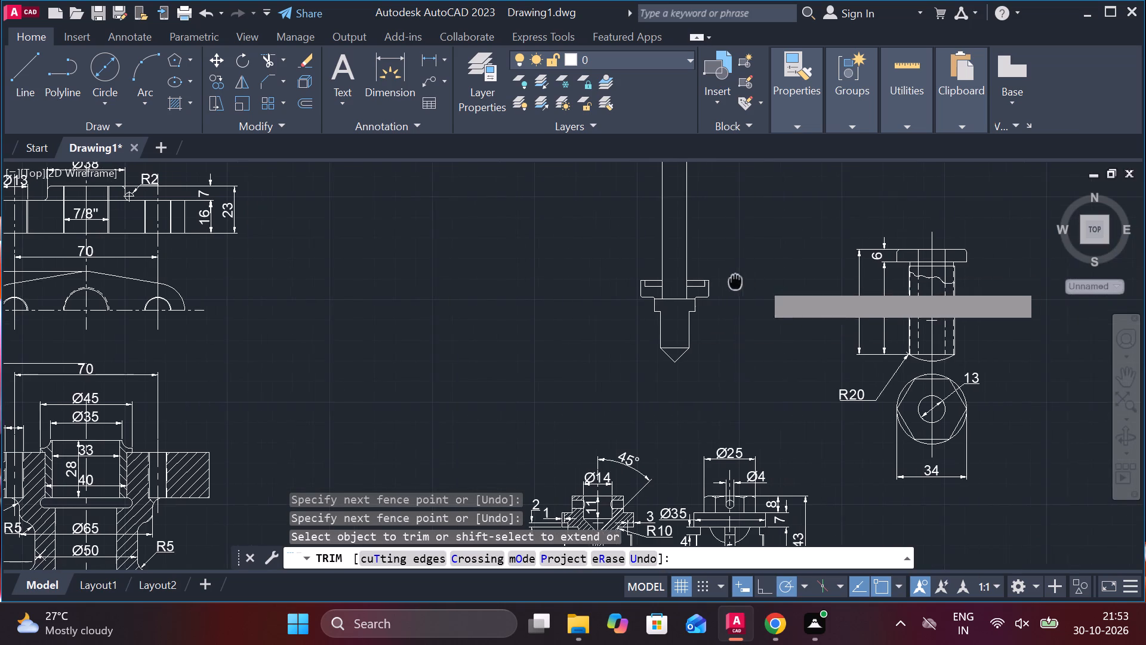
middle_drag(733, 281, 725, 300)
key(Escape)
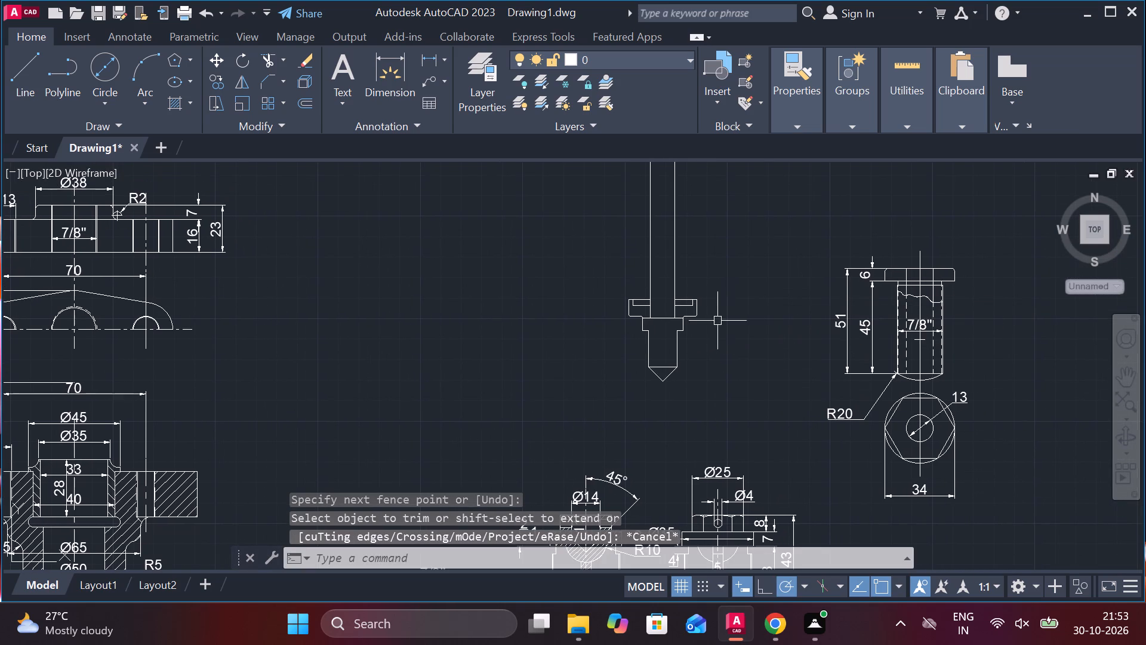
Draw a closed upright rectangle 4 wide and 6 high in the empty area beside the 20-wide step.
scroll(720, 320, up, 2)
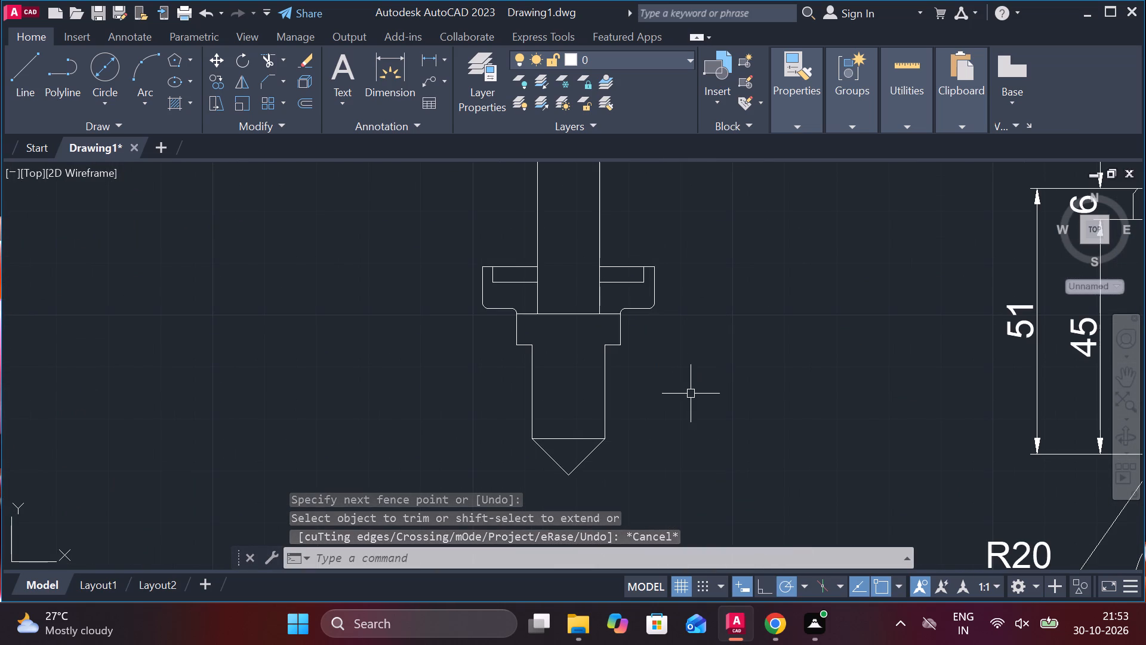
scroll(580, 307, up, 2)
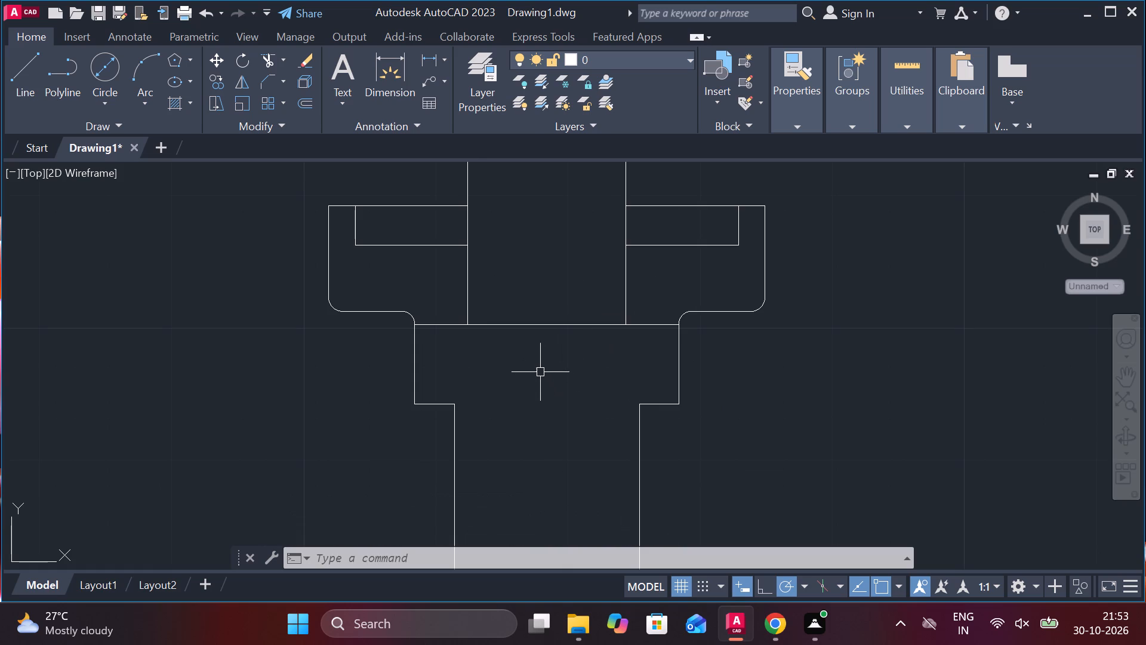
key(l)
key(Return)
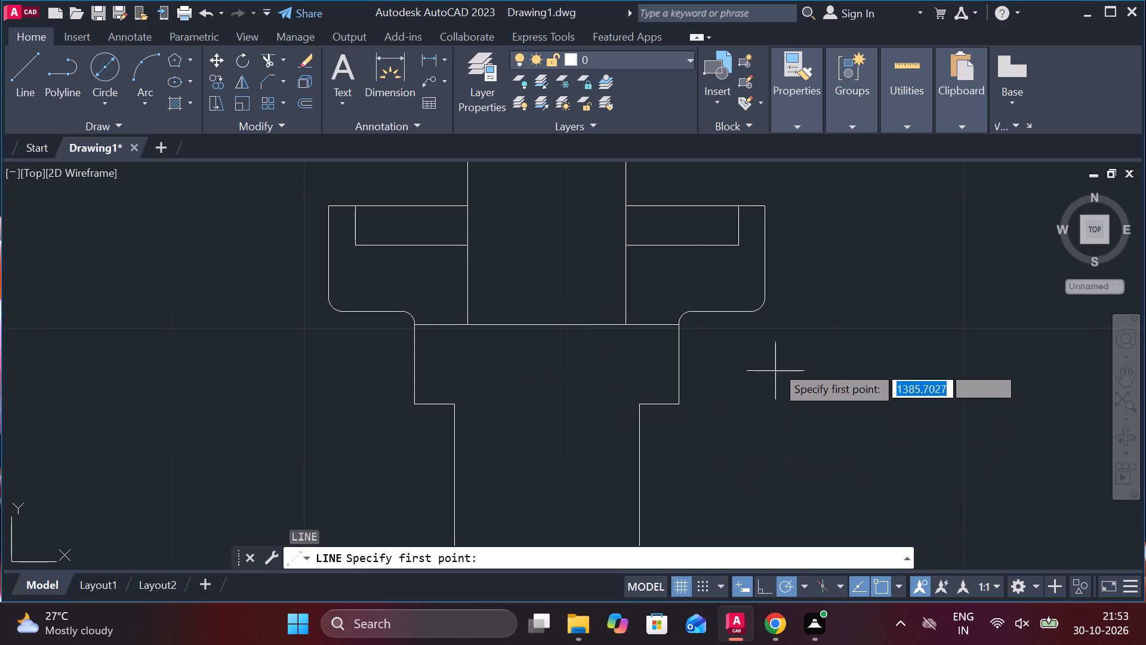
click(775, 358)
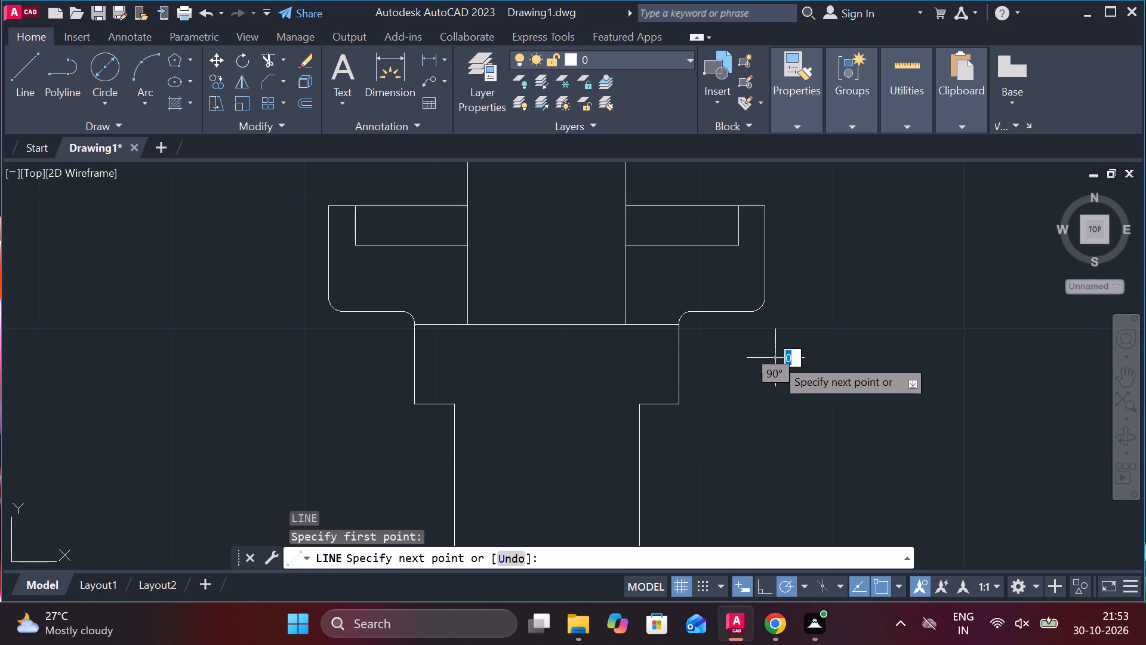
click(777, 360)
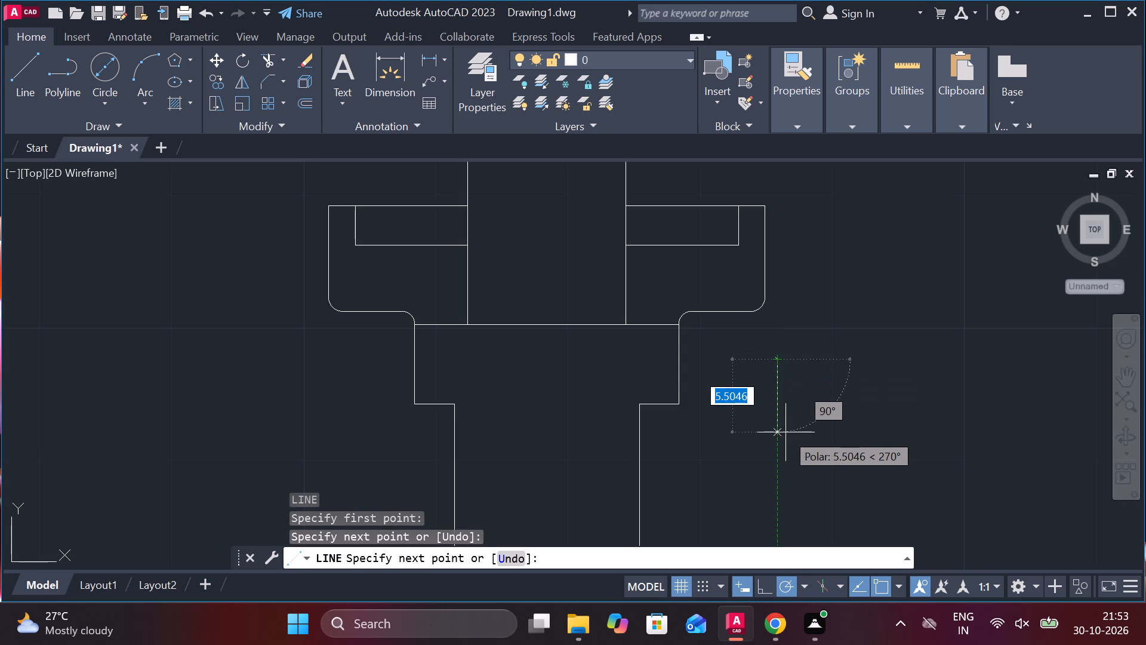
text(6)
key(space)
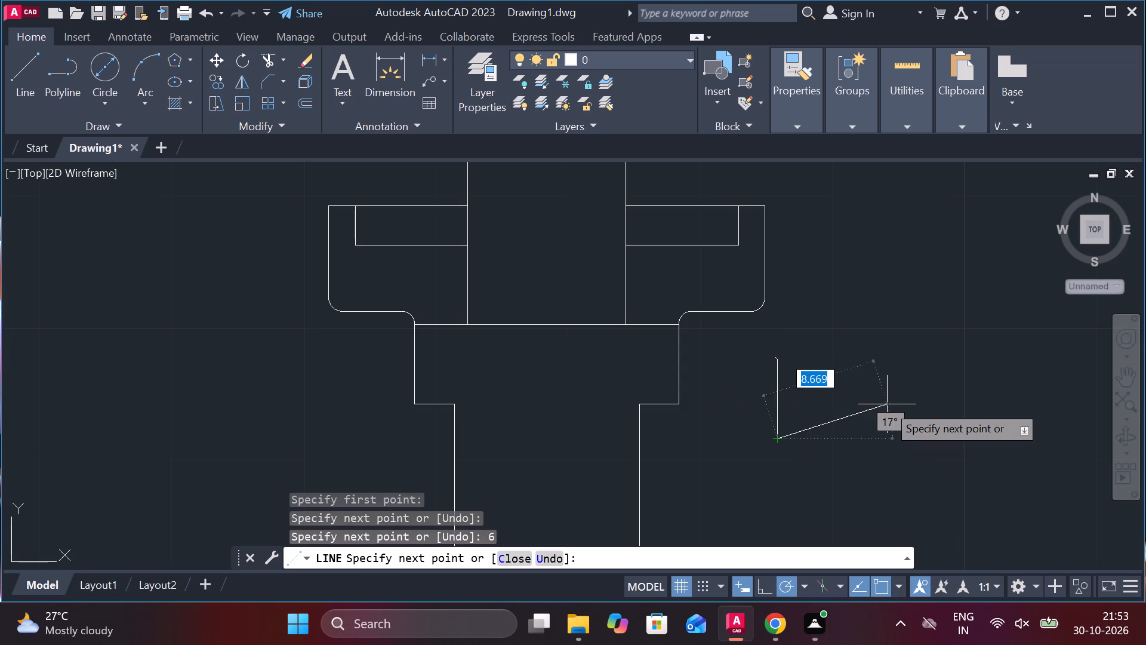
key(ctrl+z)
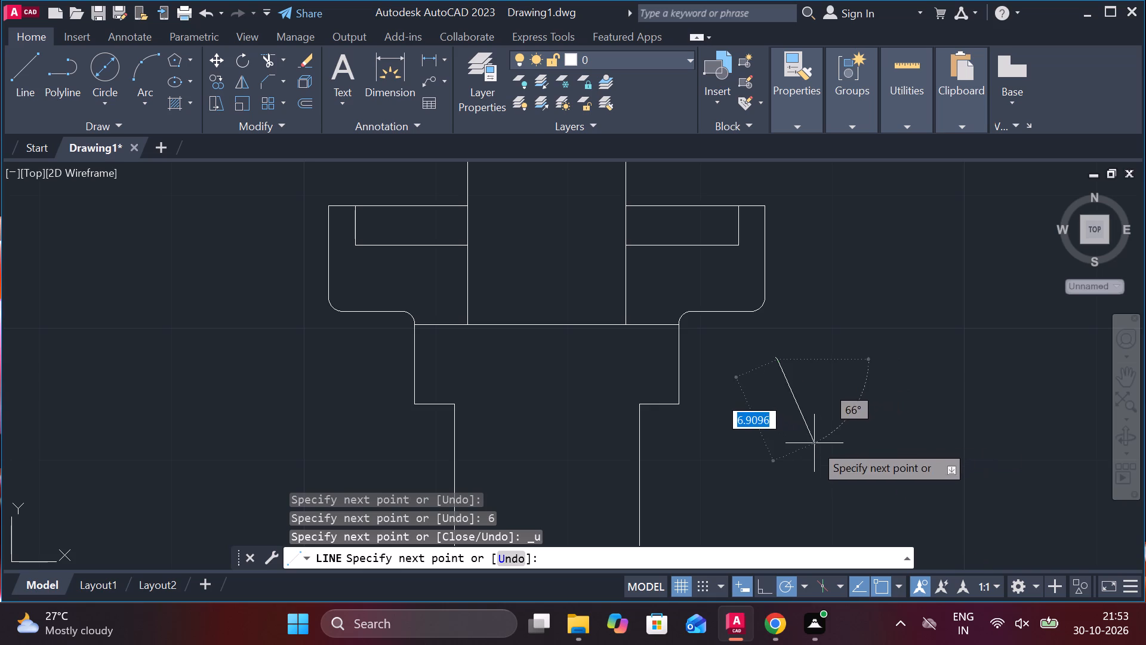
key(ctrl+z)
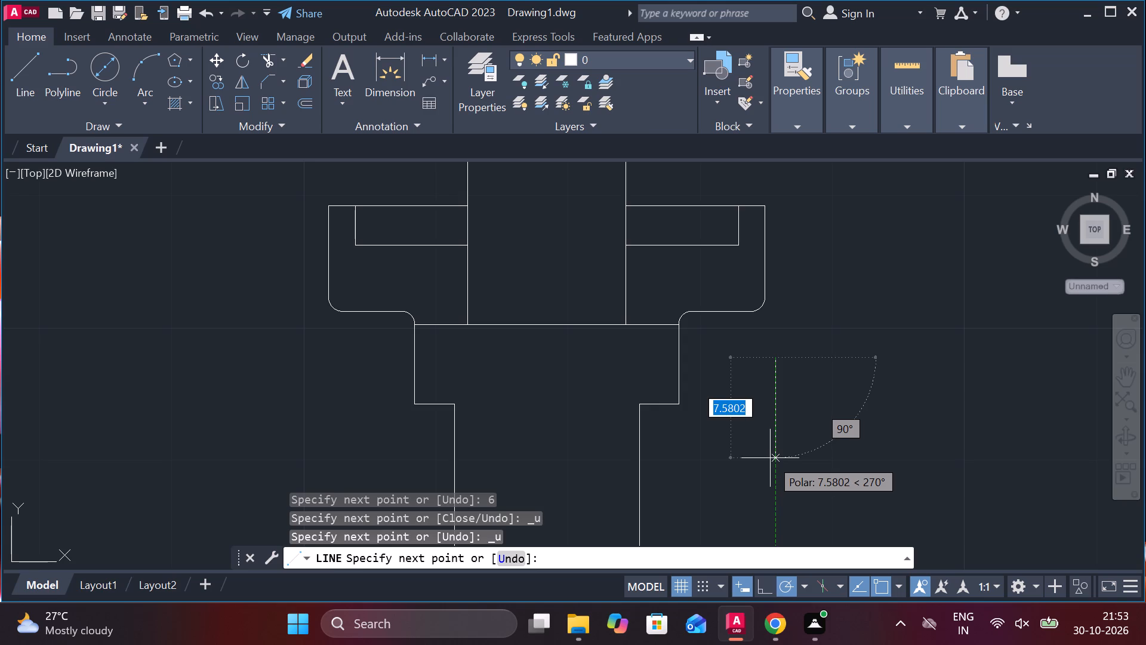
key(6)
key(Return)
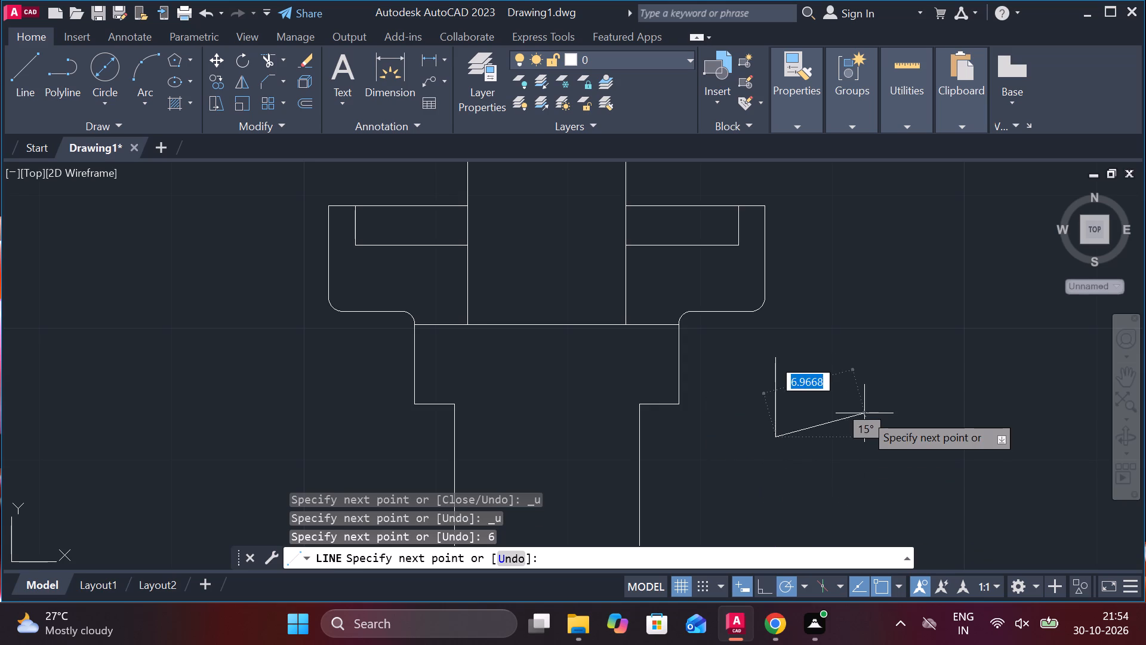
text(4)
key(space)
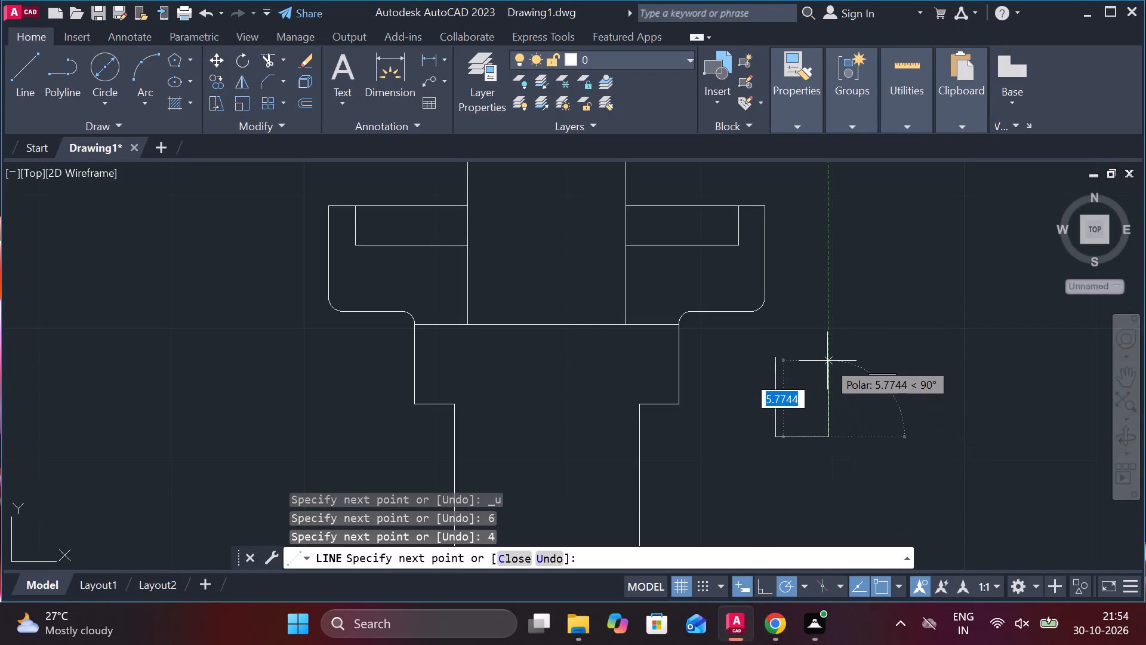
key(6)
key(Return)
click(780, 361)
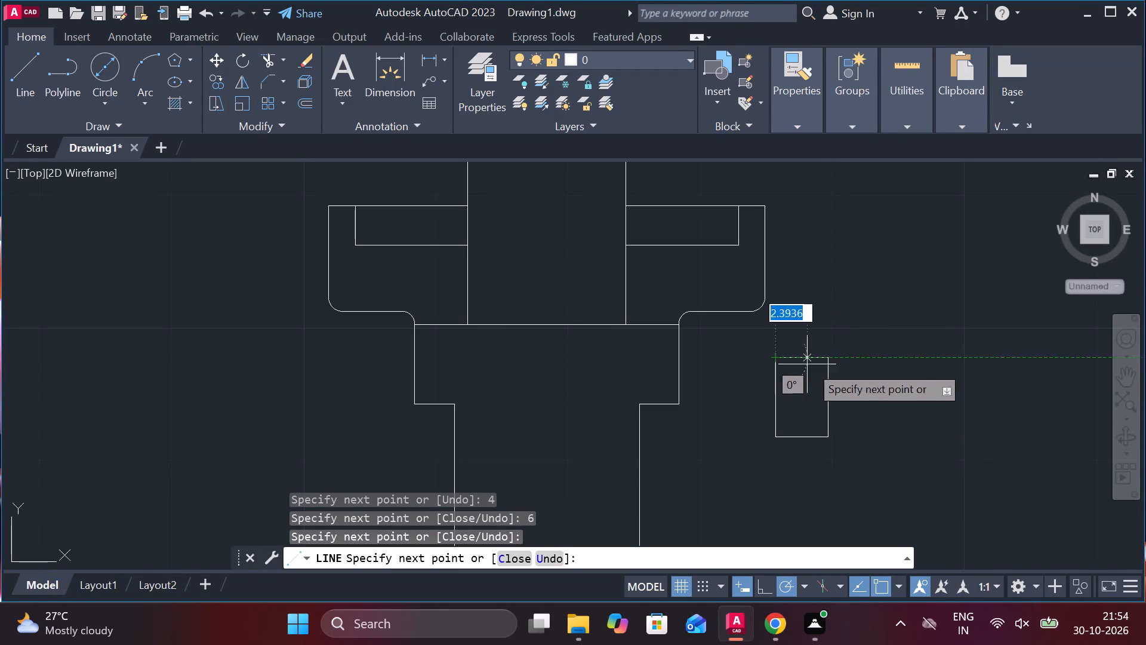
key(Escape)
Draw two crossing 45° lines downward and inward from the bottom corners of the 4-by-6 rectangle.
middle_drag(843, 401, 810, 342)
key(l)
key(Return)
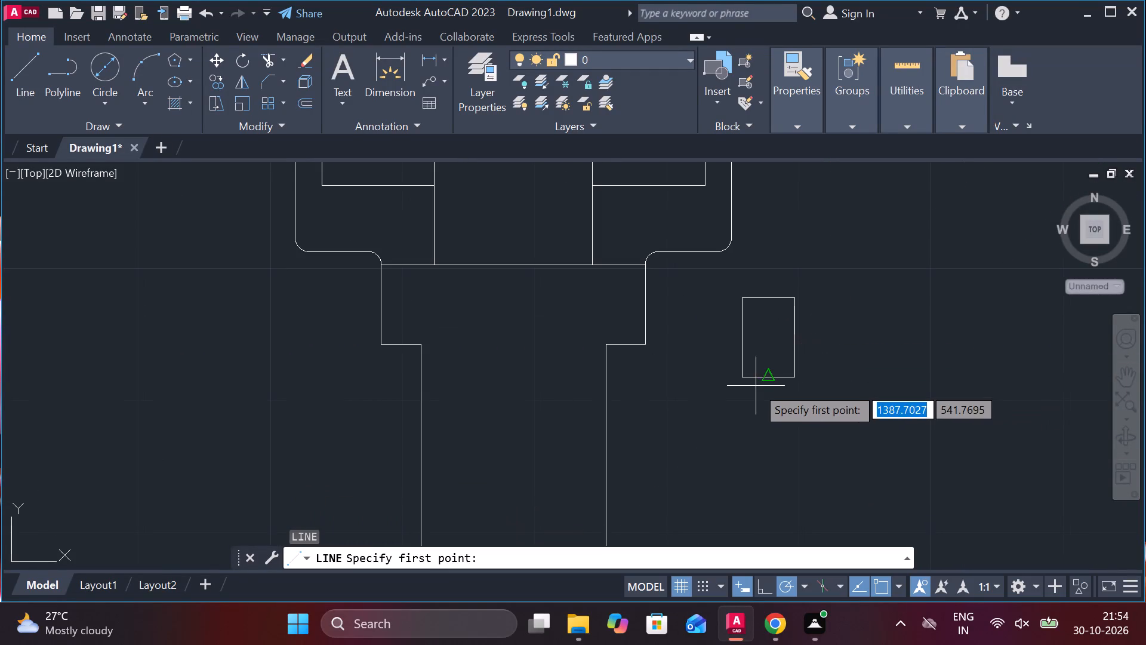
click(735, 384)
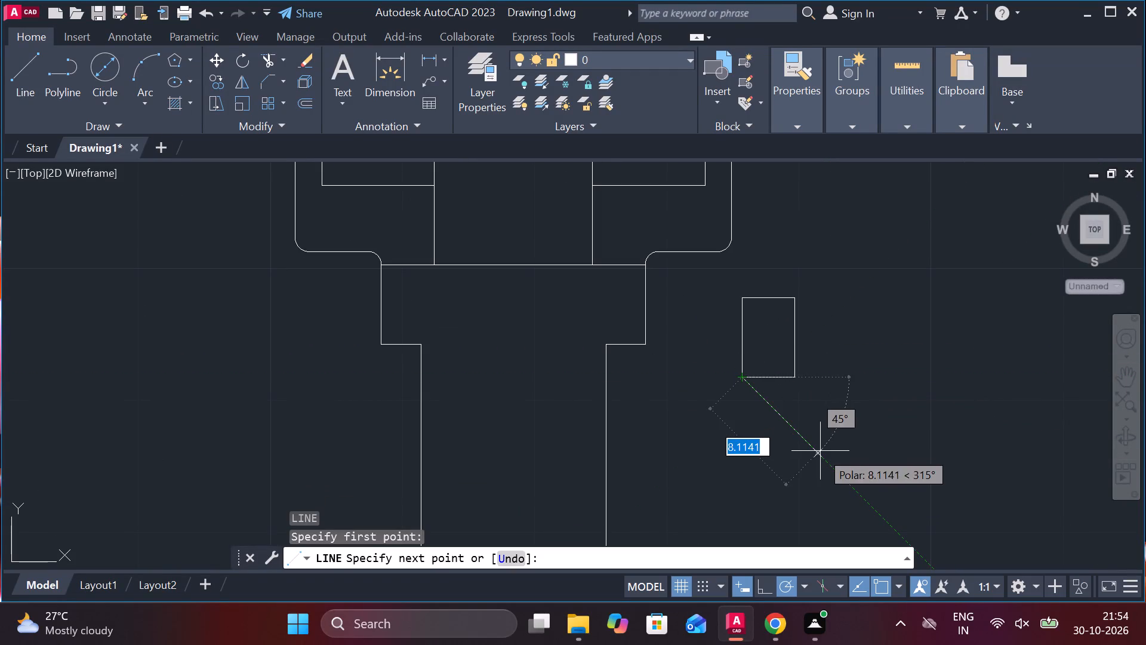
click(820, 451)
key(Escape)
key(space)
click(806, 378)
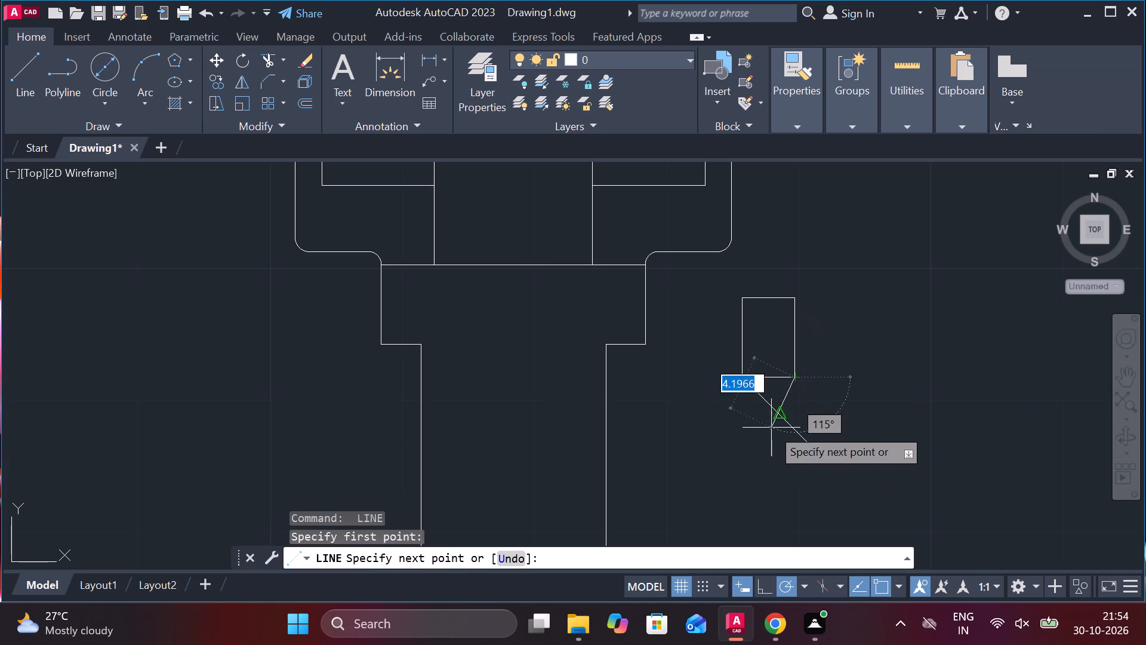
click(744, 444)
key(Escape)
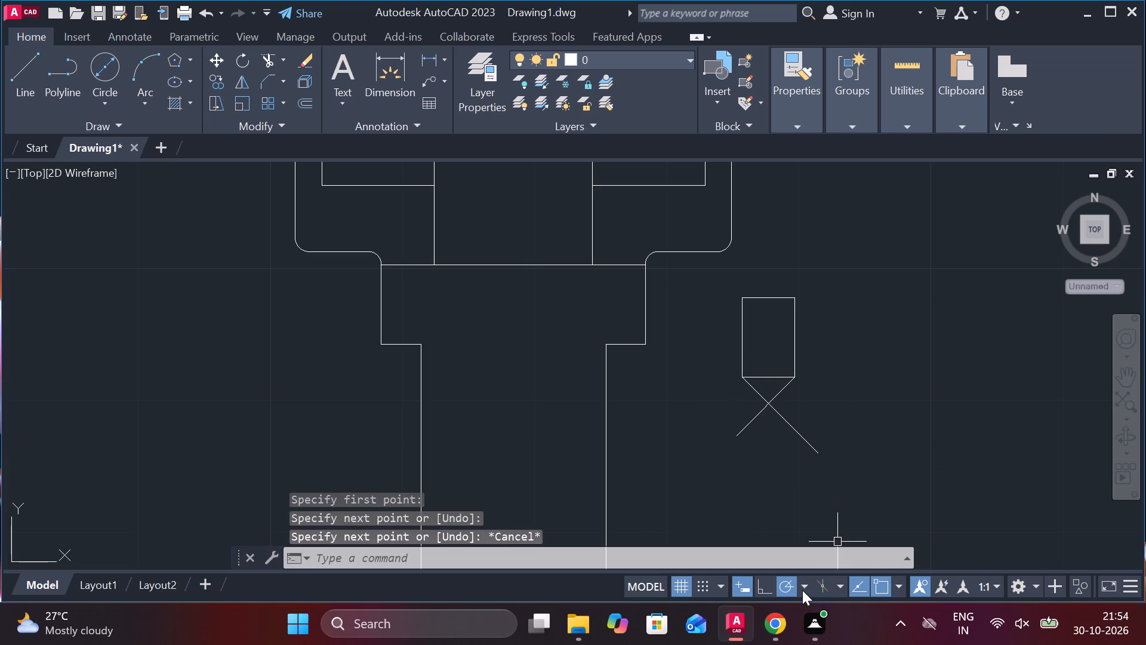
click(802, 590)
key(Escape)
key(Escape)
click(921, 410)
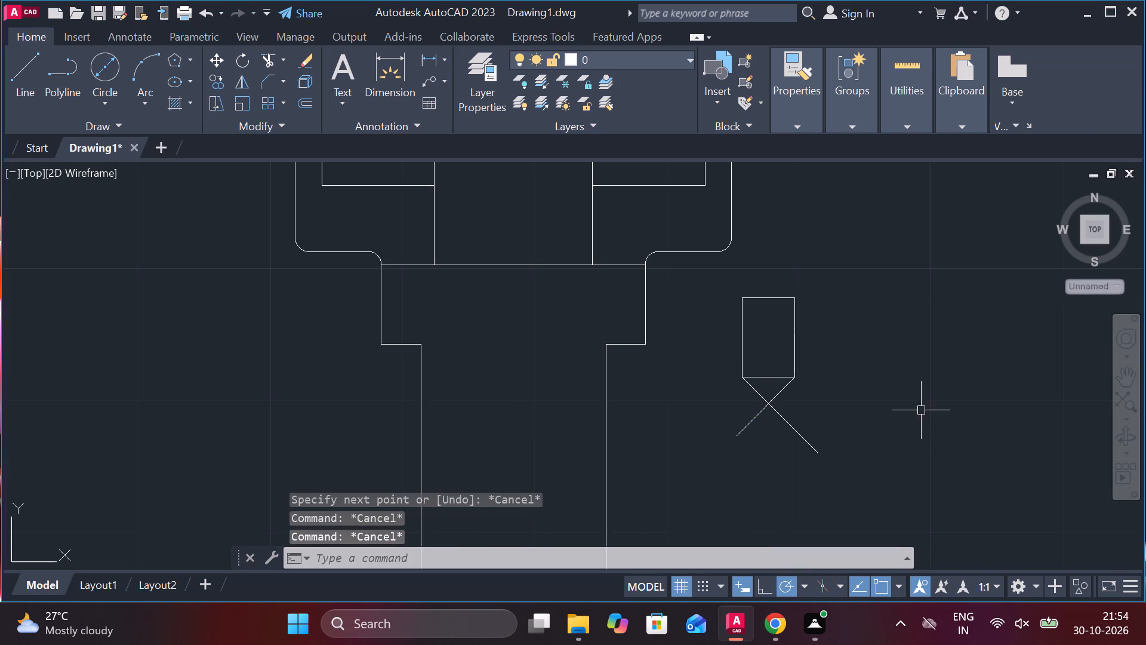
Trim the ends of both 45° lines beyond their intersection so they form a pointed tip.
text(tr)
key(space)
click(880, 408)
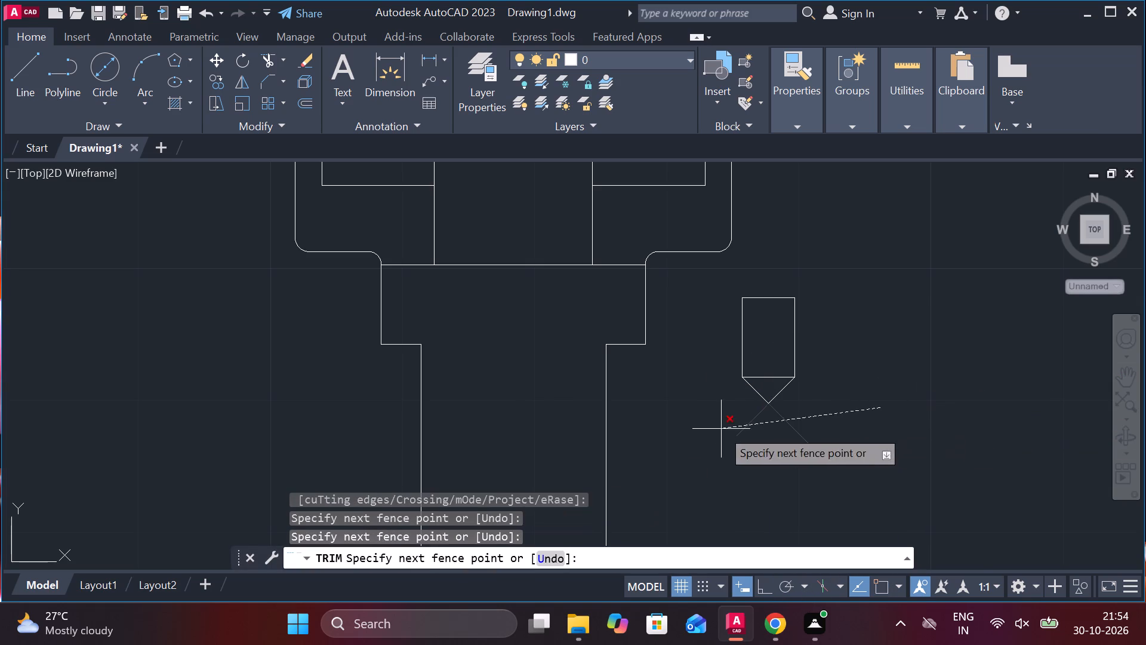
click(721, 429)
key(Escape)
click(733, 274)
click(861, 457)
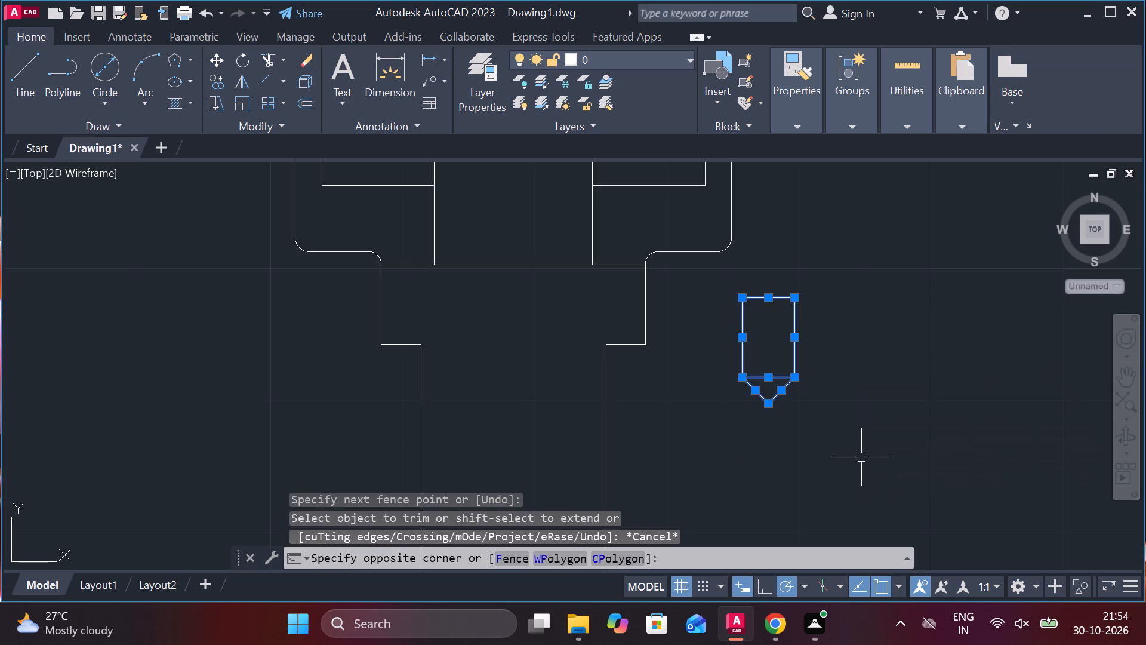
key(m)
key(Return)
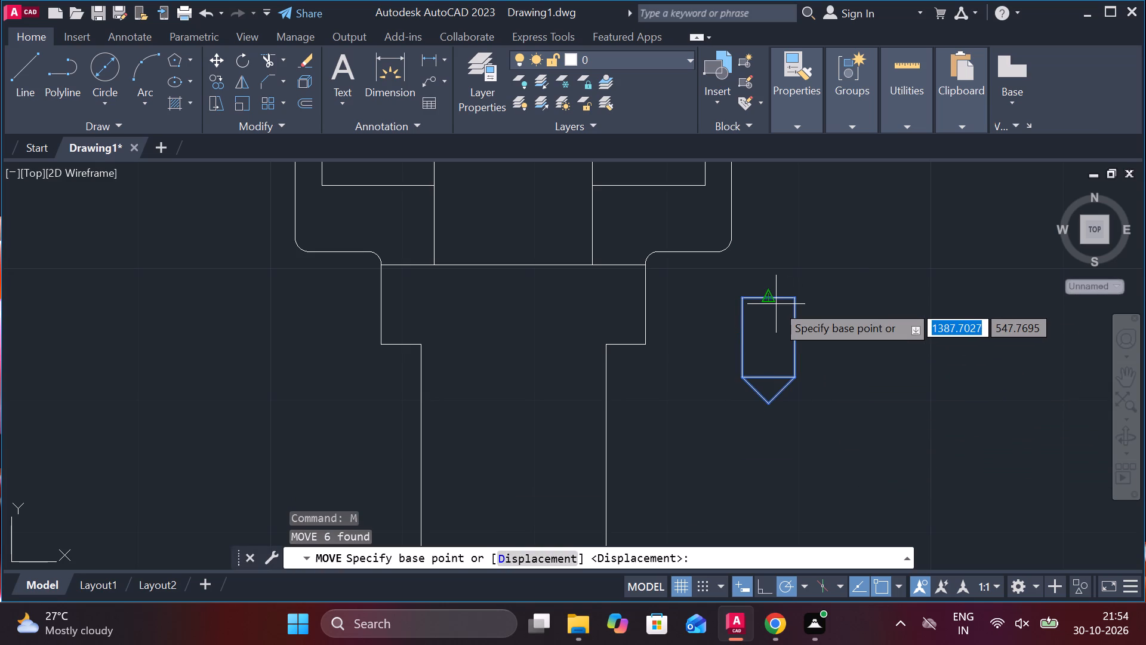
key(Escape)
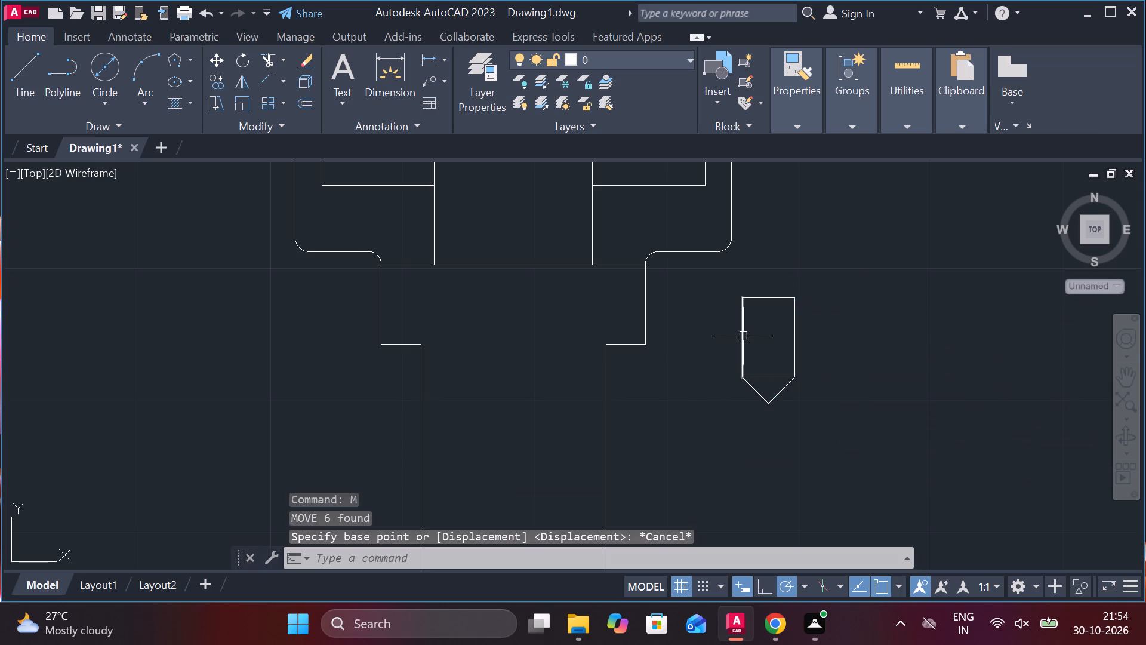
Offset both long sides of the small 4-by-6 pointed outline inward by 0.5.
click(743, 336)
key(o)
key(Return)
key(Return)
scroll(743, 336, up, 2)
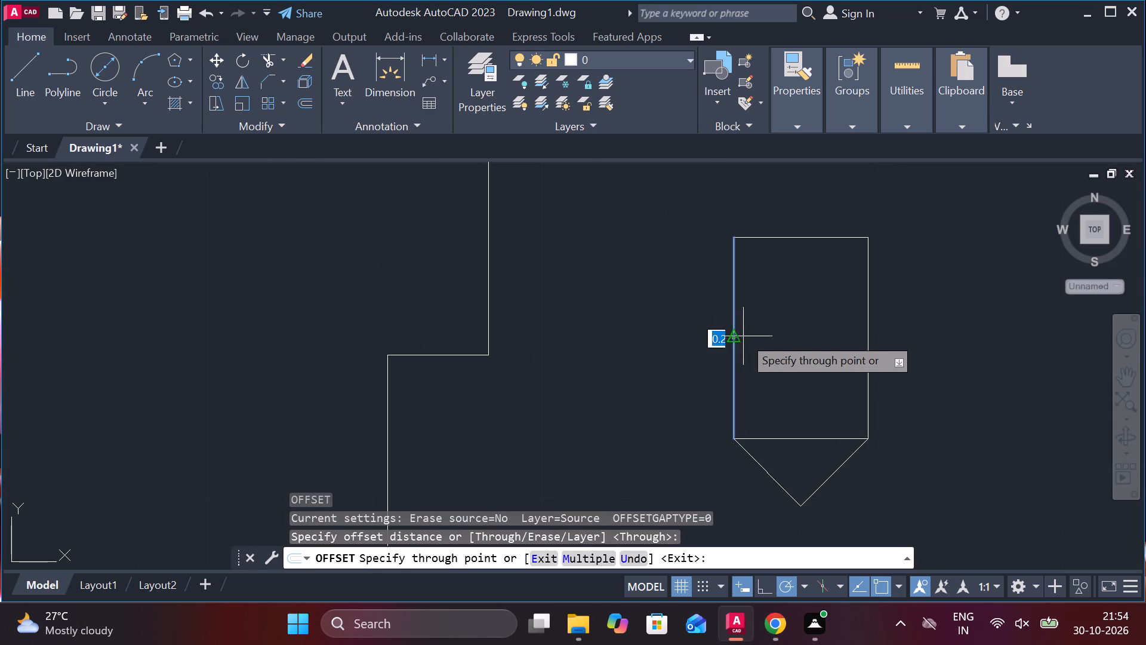
text(.5)
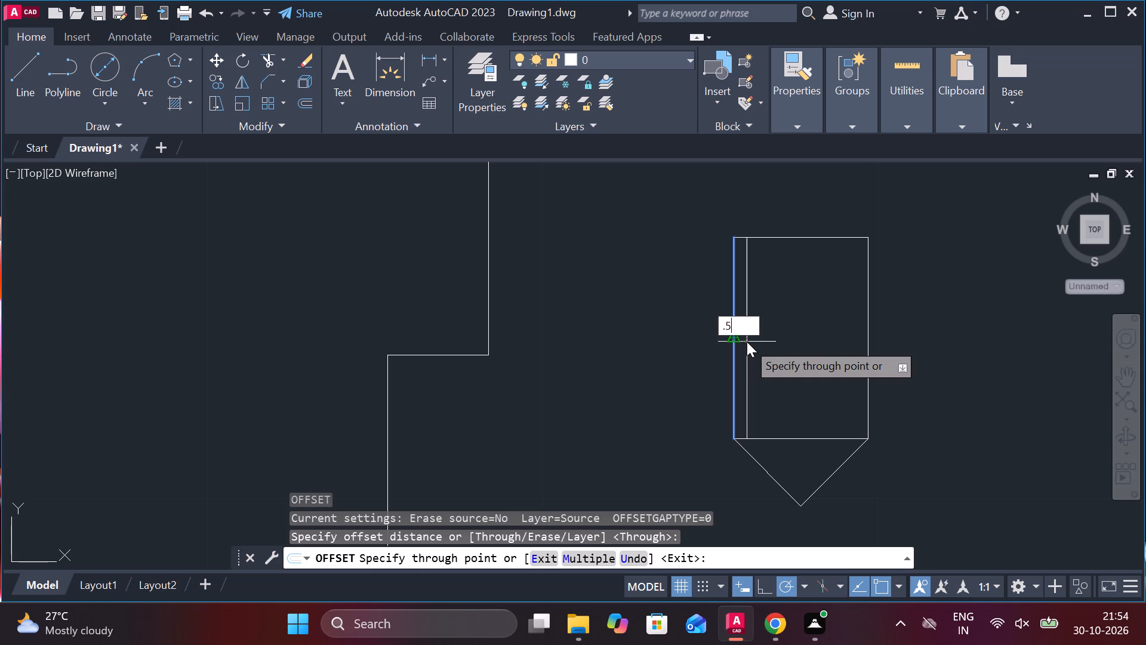
key(space)
click(865, 318)
key(period)
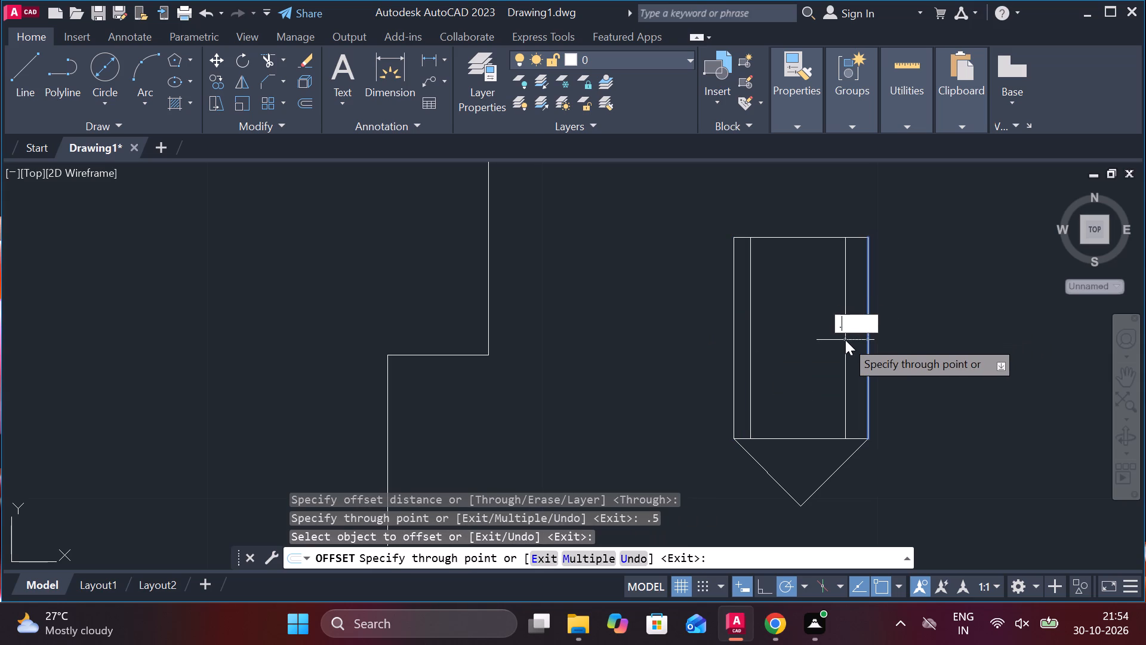
key(5)
key(Return)
scroll(845, 340, down, 1)
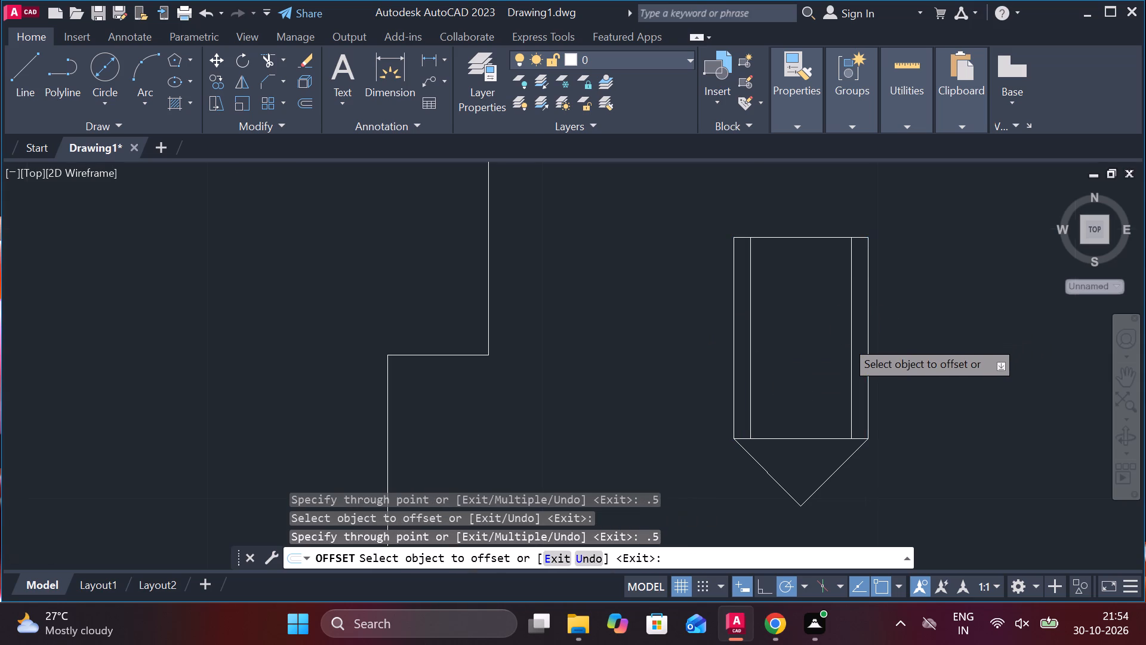
scroll(845, 340, down, 1)
key(Escape)
Move the whole small pointed outline from its top-edge midpoint onto the midpoint of the 20-wide step's top edge.
click(765, 268)
click(898, 451)
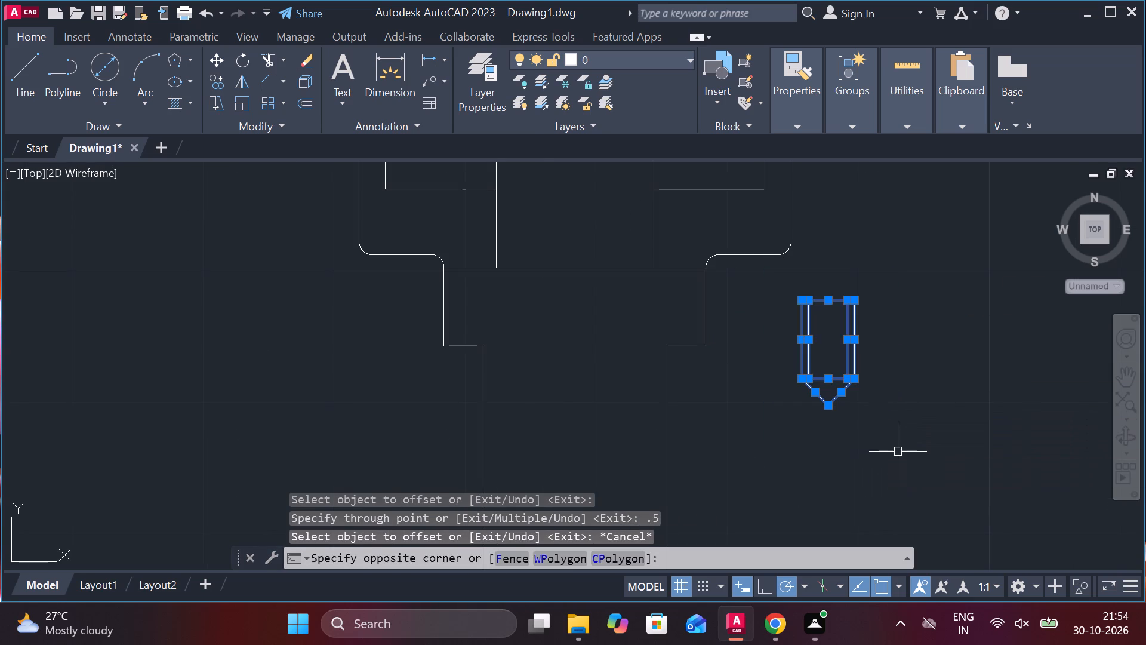
key(m)
key(Return)
click(835, 299)
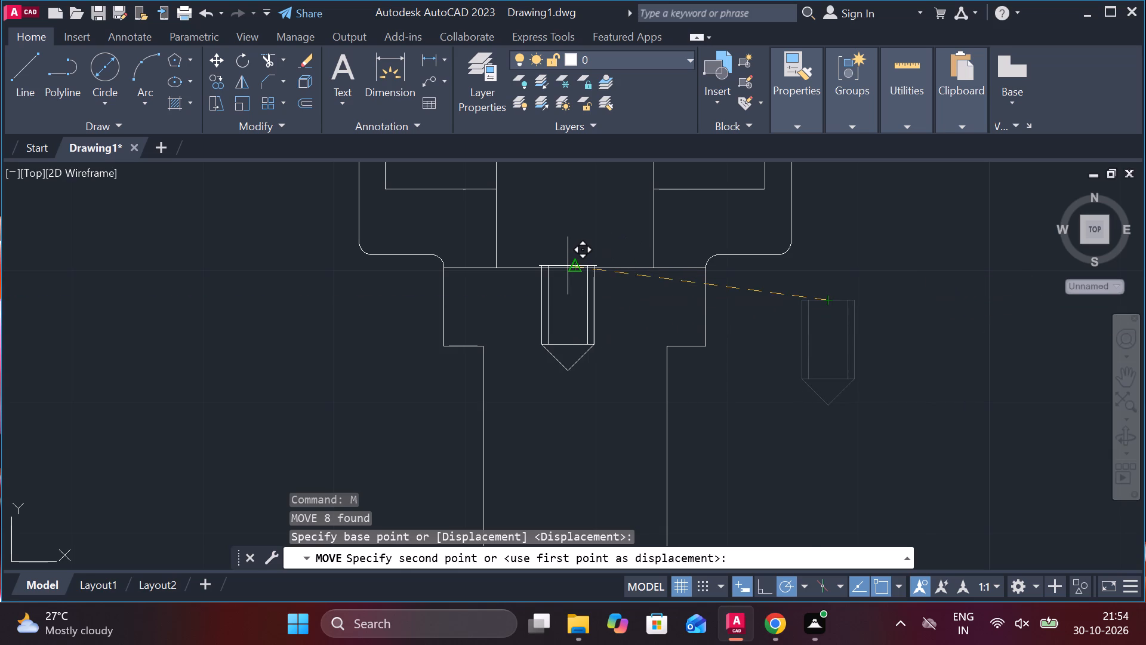
scroll(568, 266, up, 2)
click(578, 268)
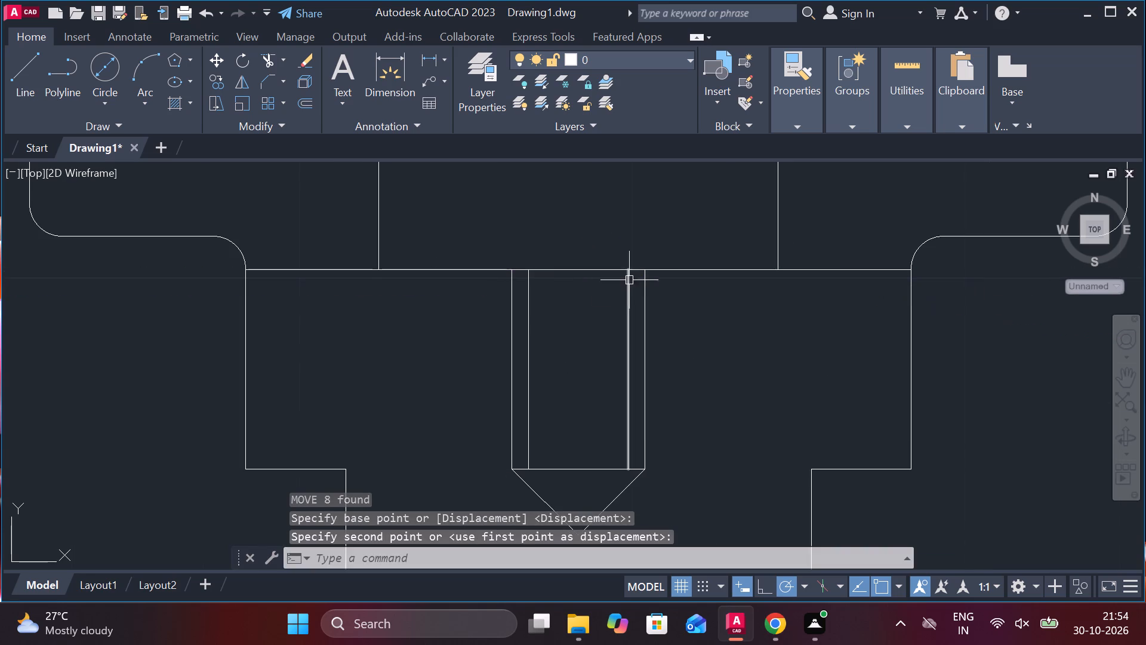
Draw a circle of diameter 4 centred on the midpoint of the horizontal line above the part's large pointed tip.
scroll(630, 280, down, 3)
scroll(692, 306, down, 1)
middle_click(726, 320)
scroll(758, 320, down, 1)
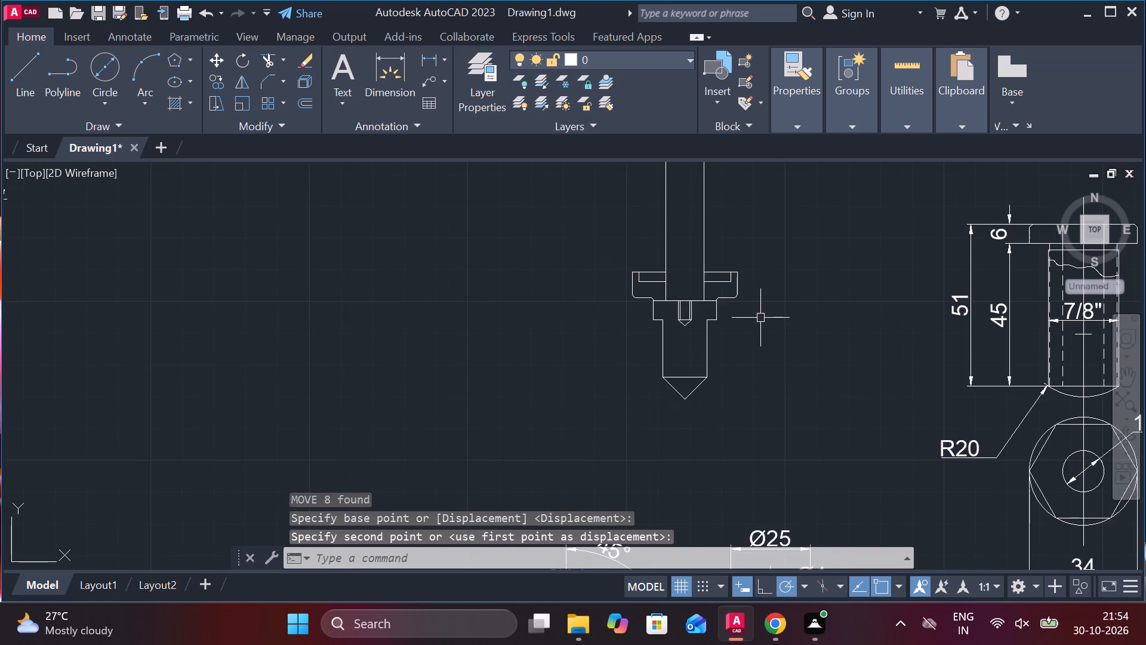
scroll(762, 318, down, 1)
middle_drag(768, 321, 685, 388)
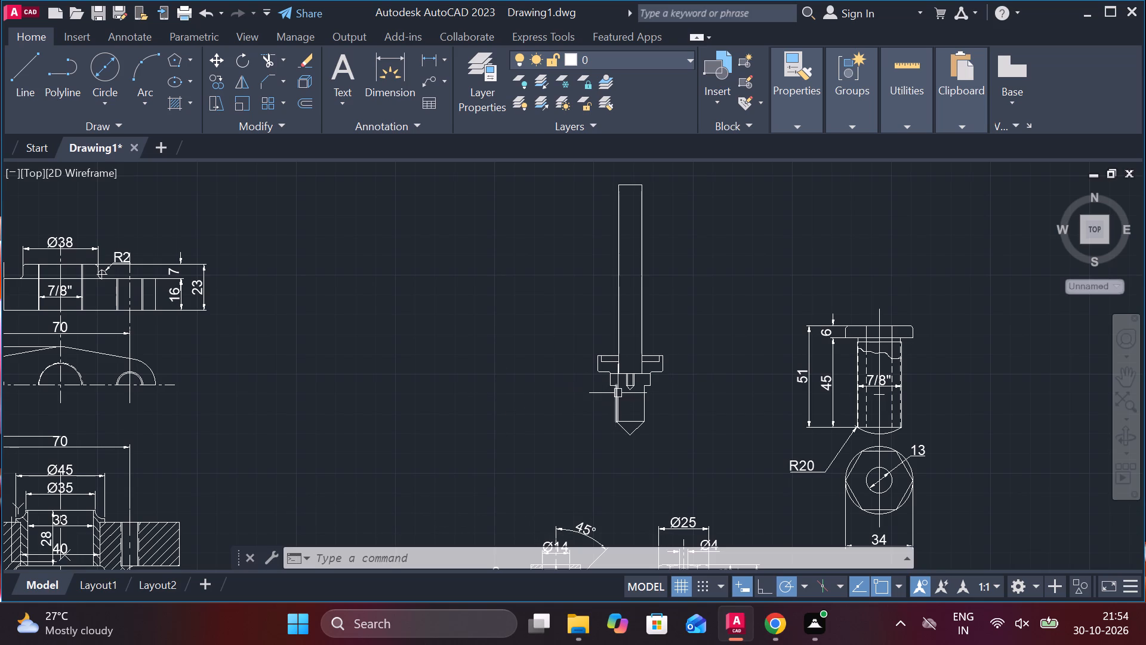
scroll(630, 396, up, 3)
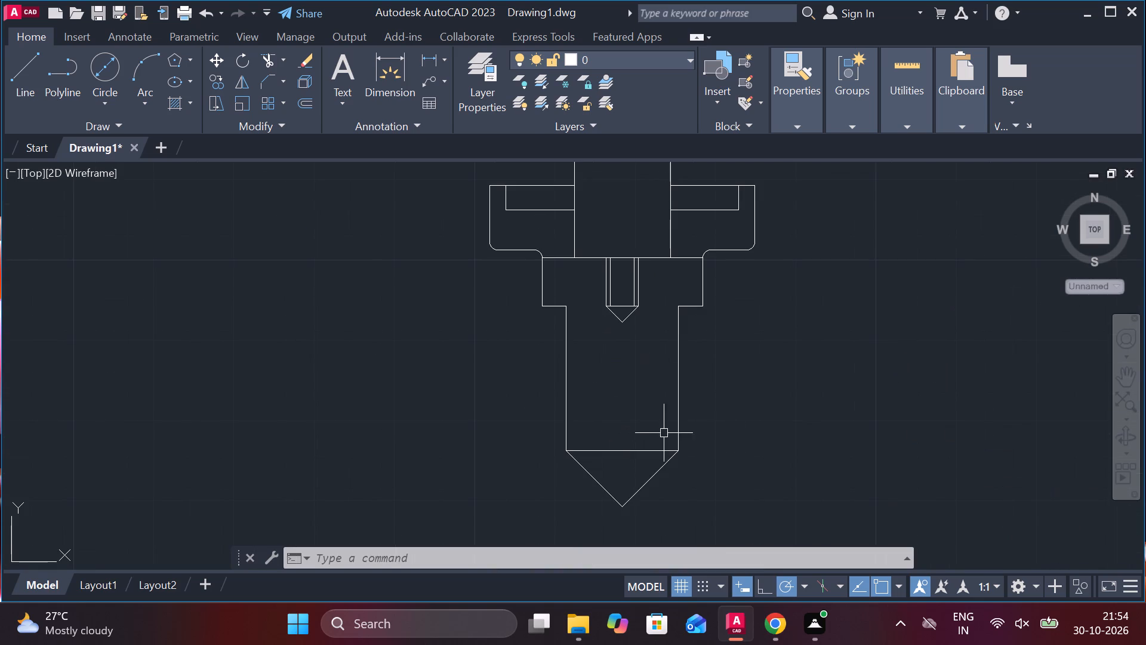
text(c)
key(space)
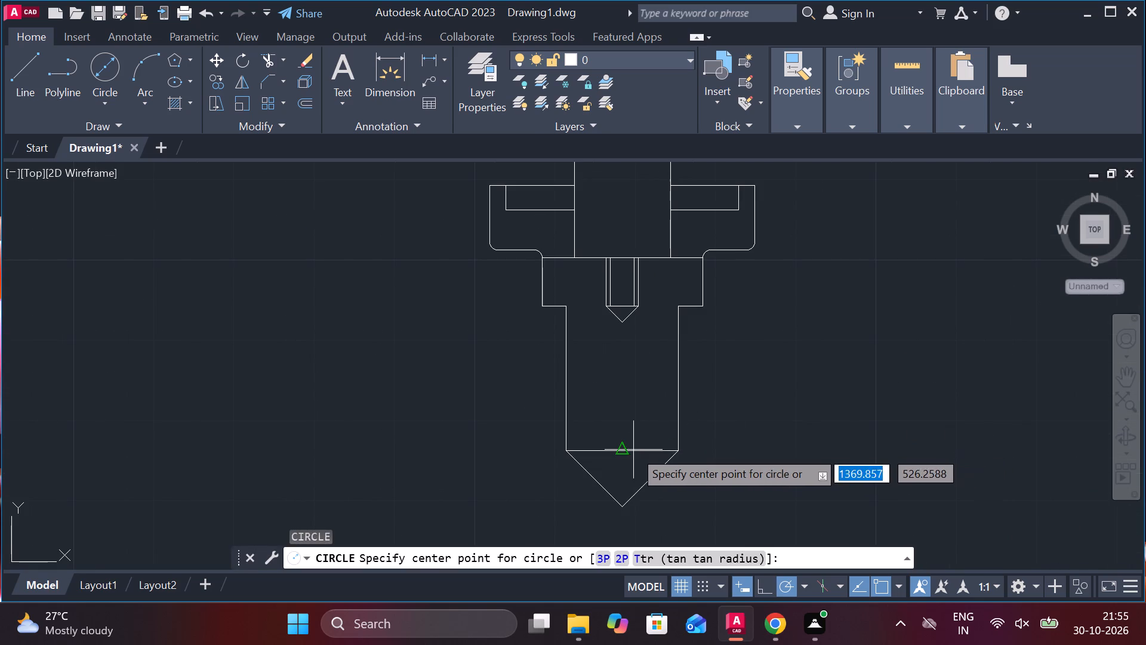
click(623, 450)
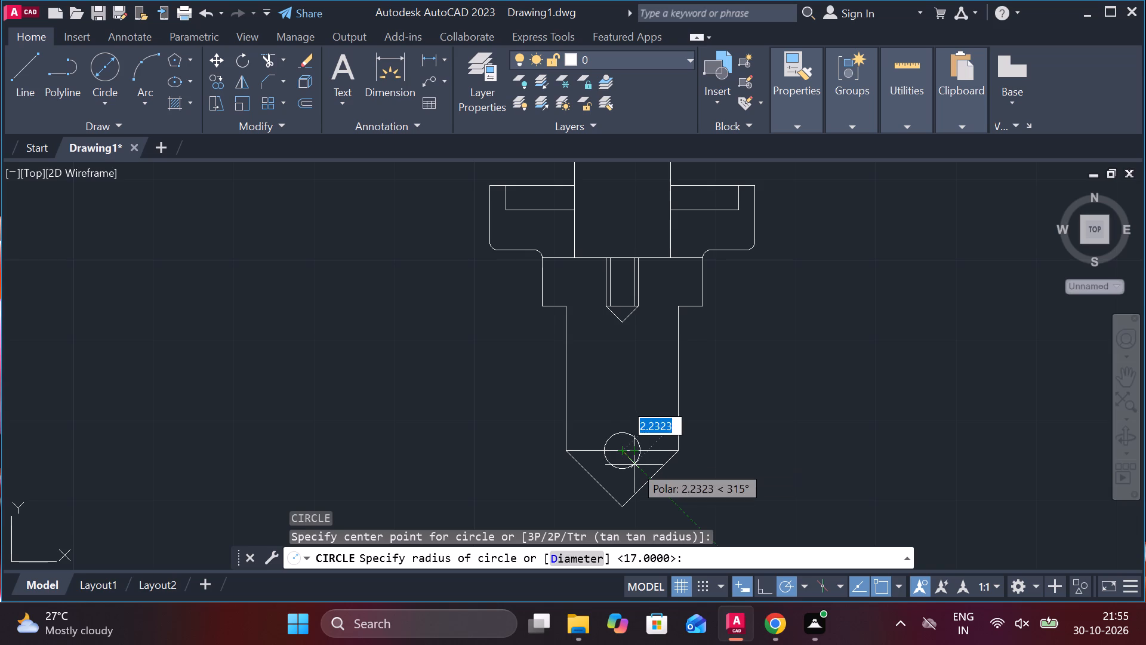
text(d 4)
key(Return)
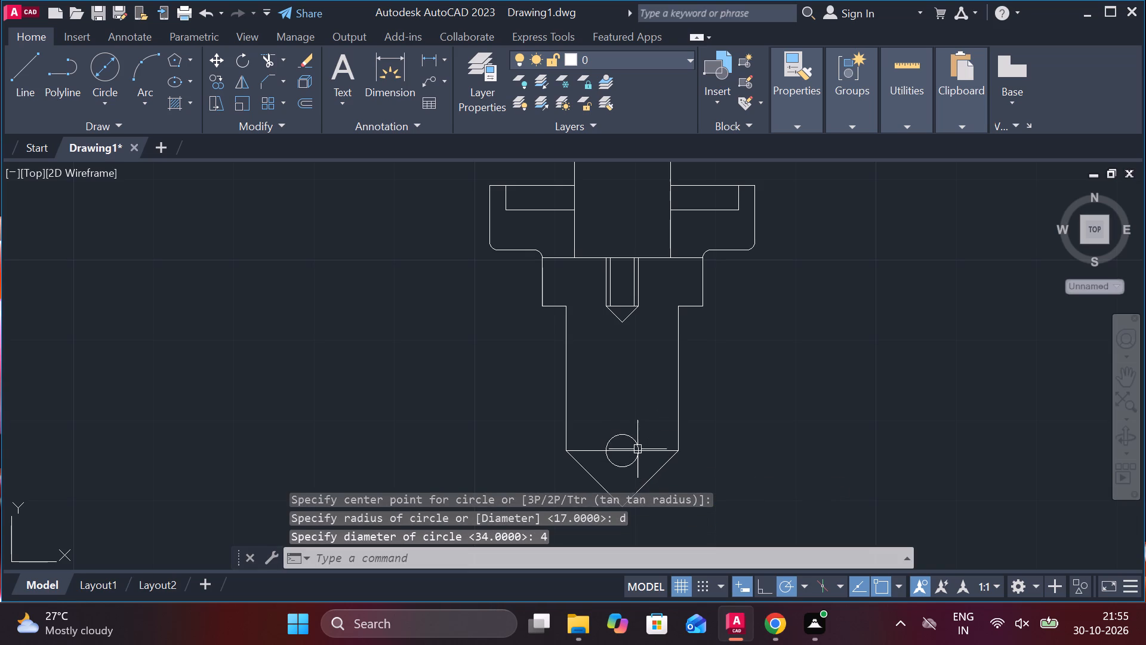
Move the diameter 4 circle 7 straight up from its centre along the part's axis.
click(637, 440)
key(m)
key(Return)
click(624, 446)
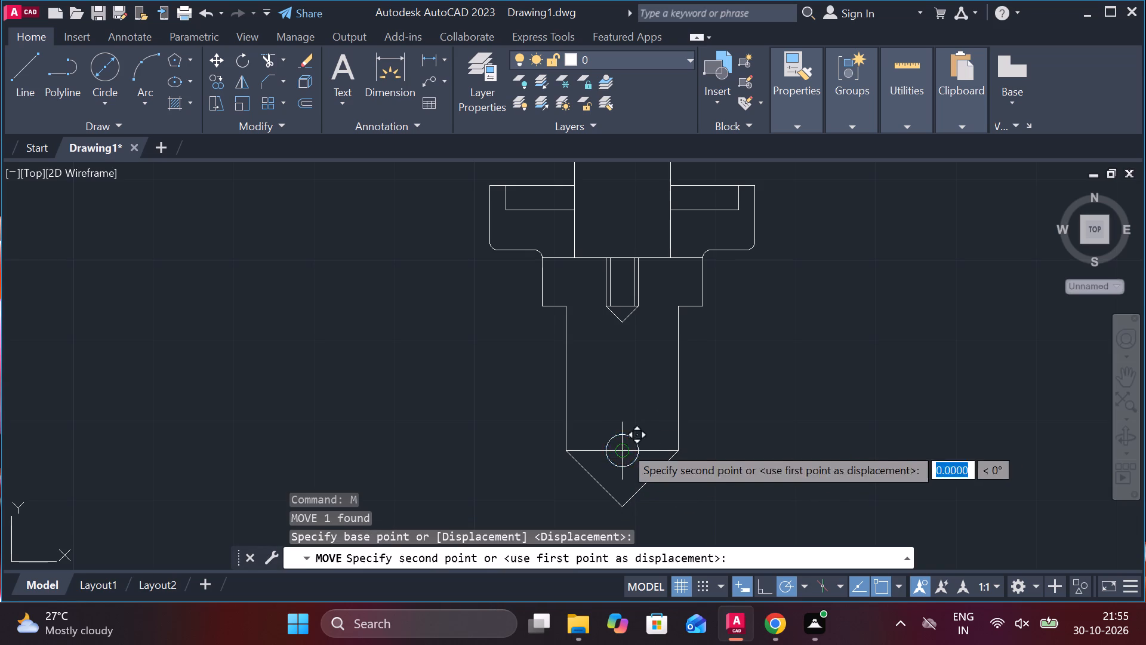
key(7)
key(Return)
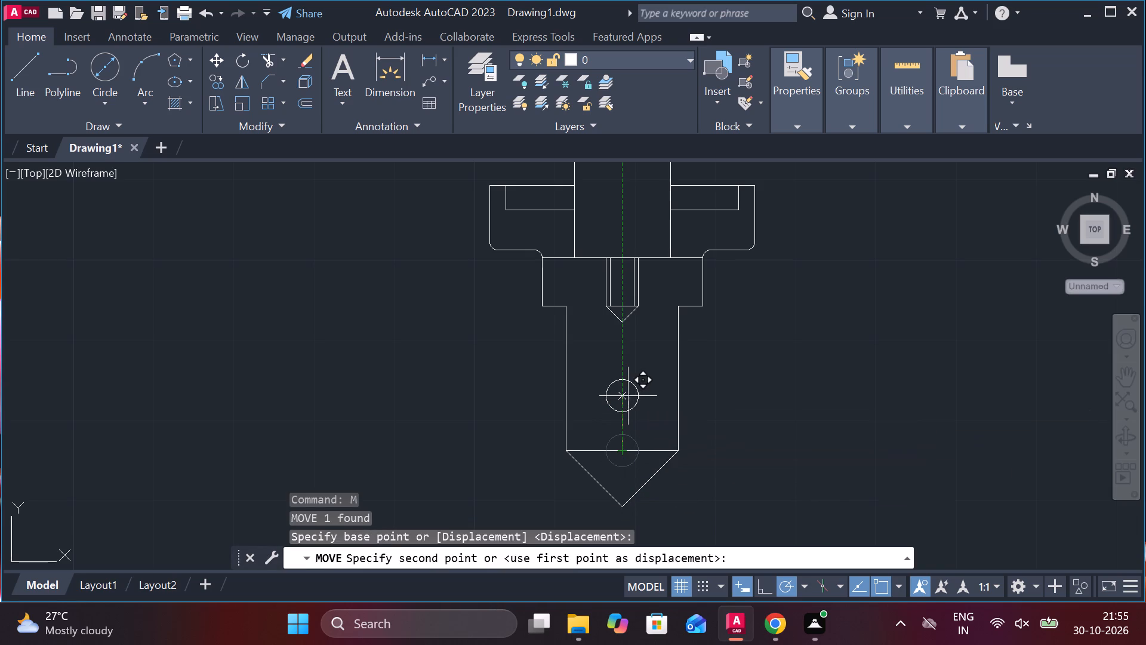
Copy the complete pointed shaft part into the empty space beside the undimensioned flange and housing views.
scroll(796, 349, down, 1)
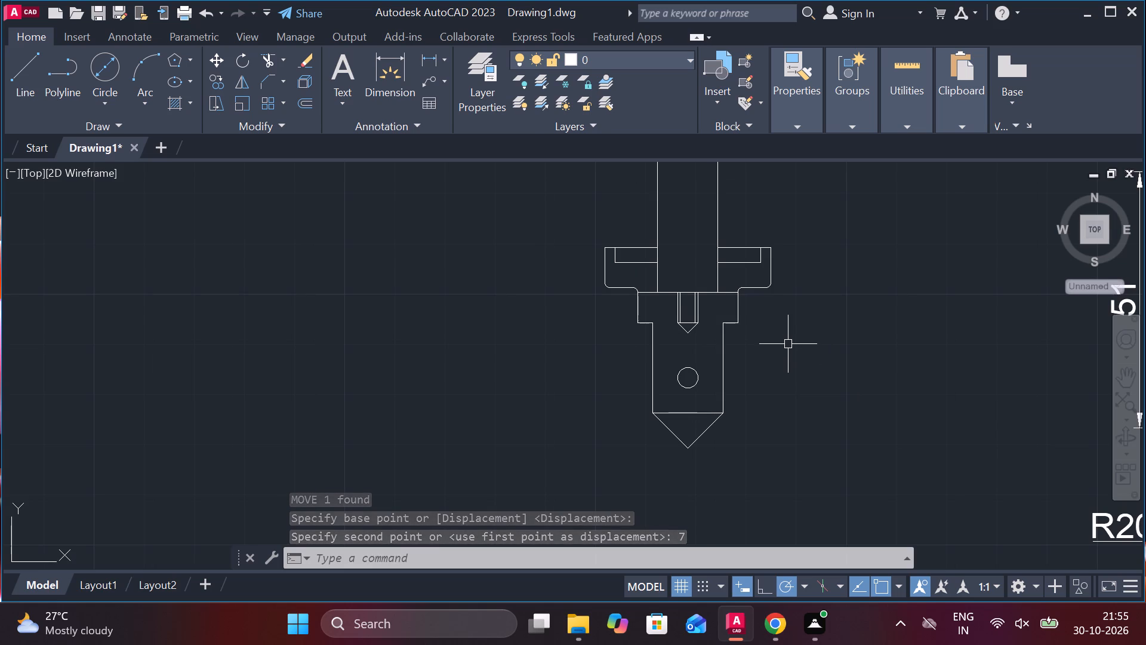
scroll(791, 345, down, 2)
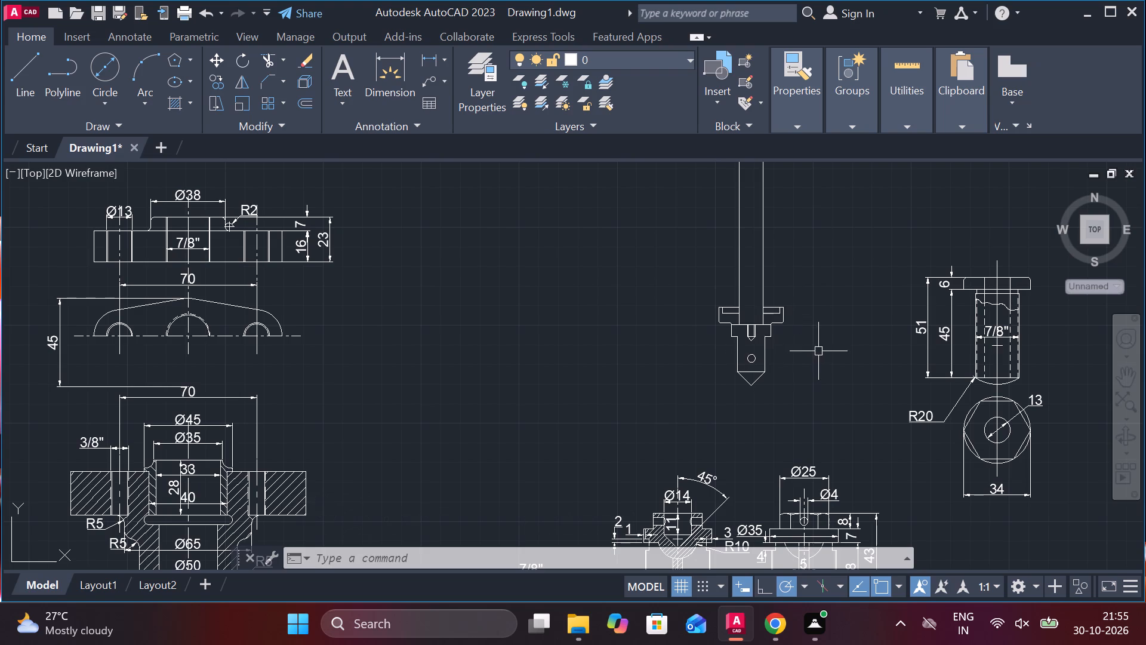
middle_drag(815, 351, 723, 358)
scroll(733, 352, down, 1)
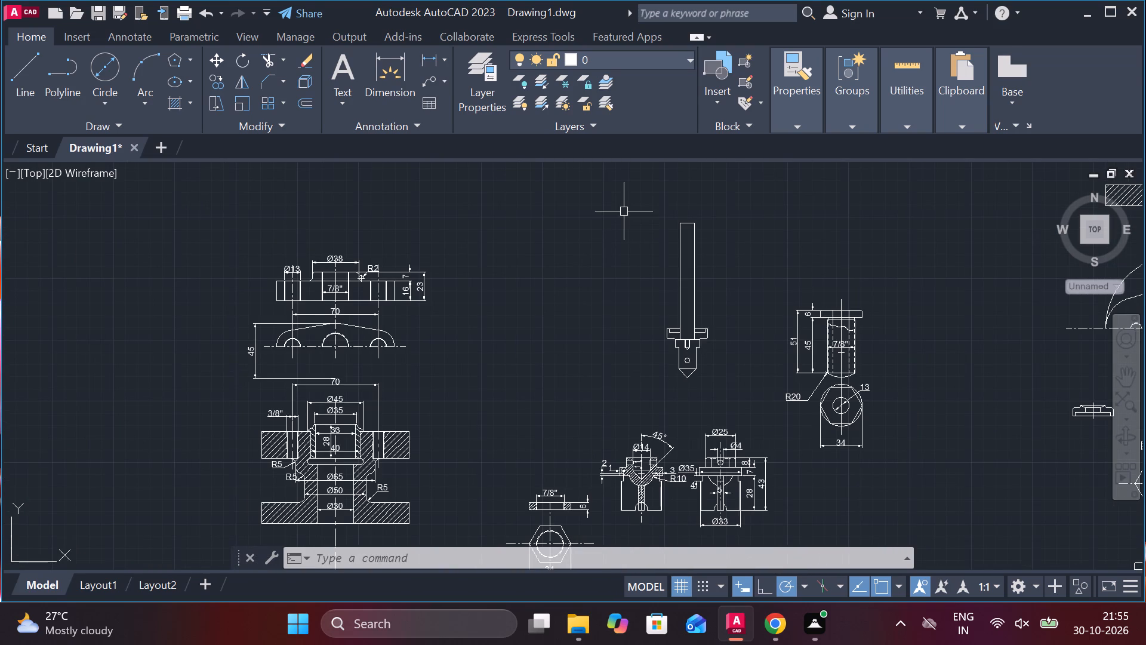
click(624, 196)
click(727, 395)
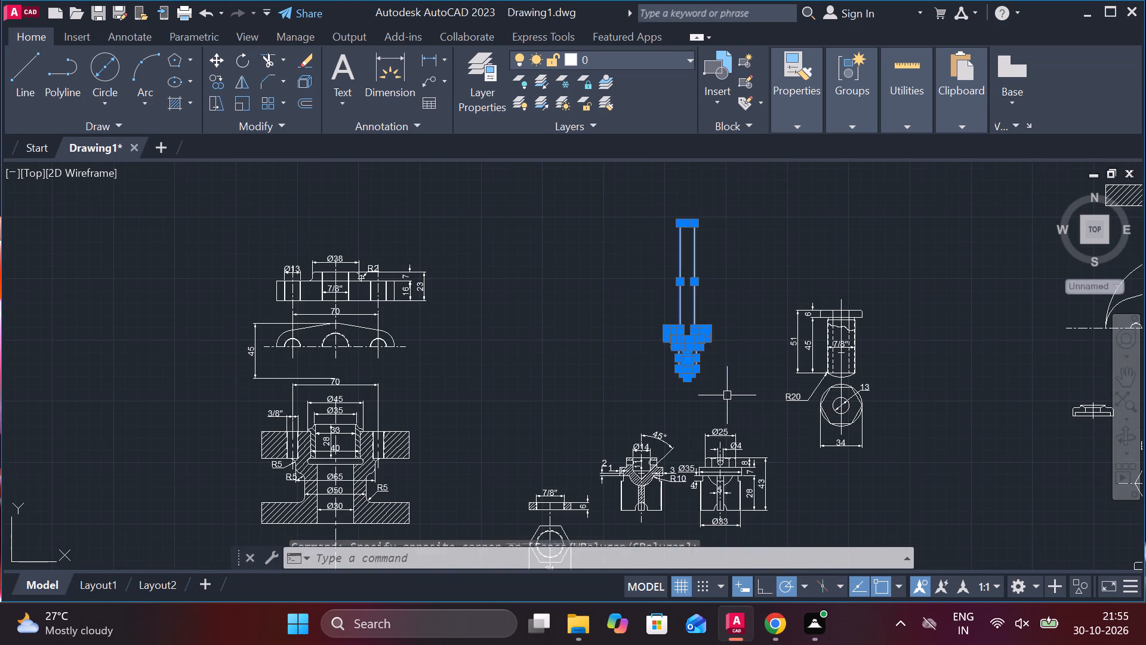
text(co)
key(Return)
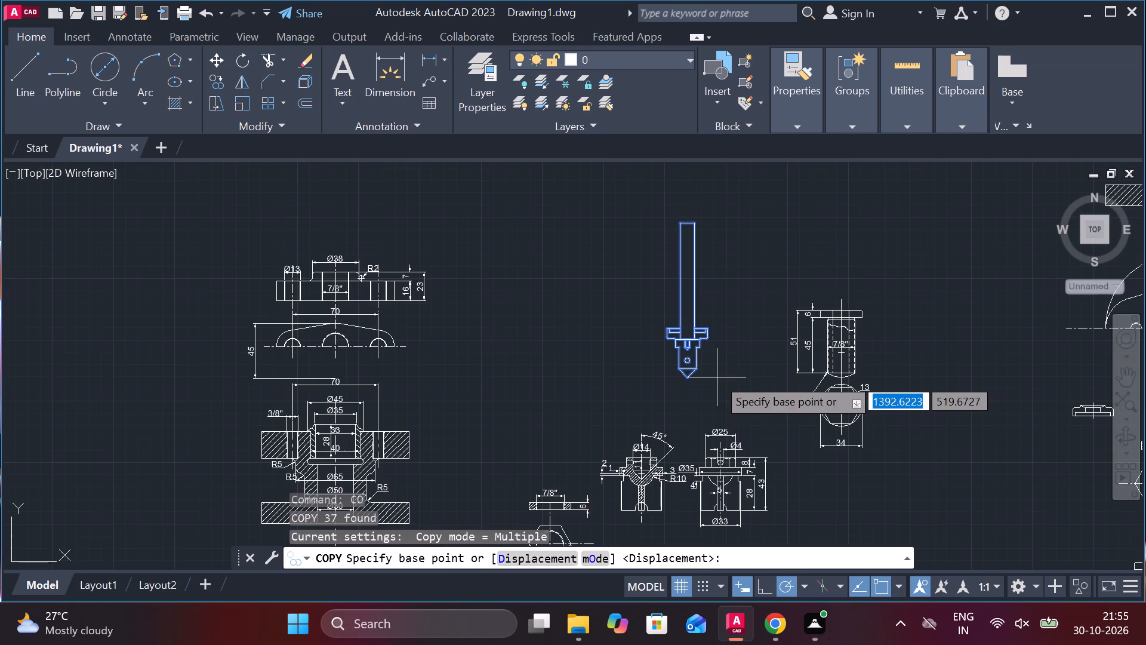
click(717, 377)
scroll(717, 377, down, 1)
middle_drag(711, 386, 577, 405)
middle_drag(747, 393, 694, 407)
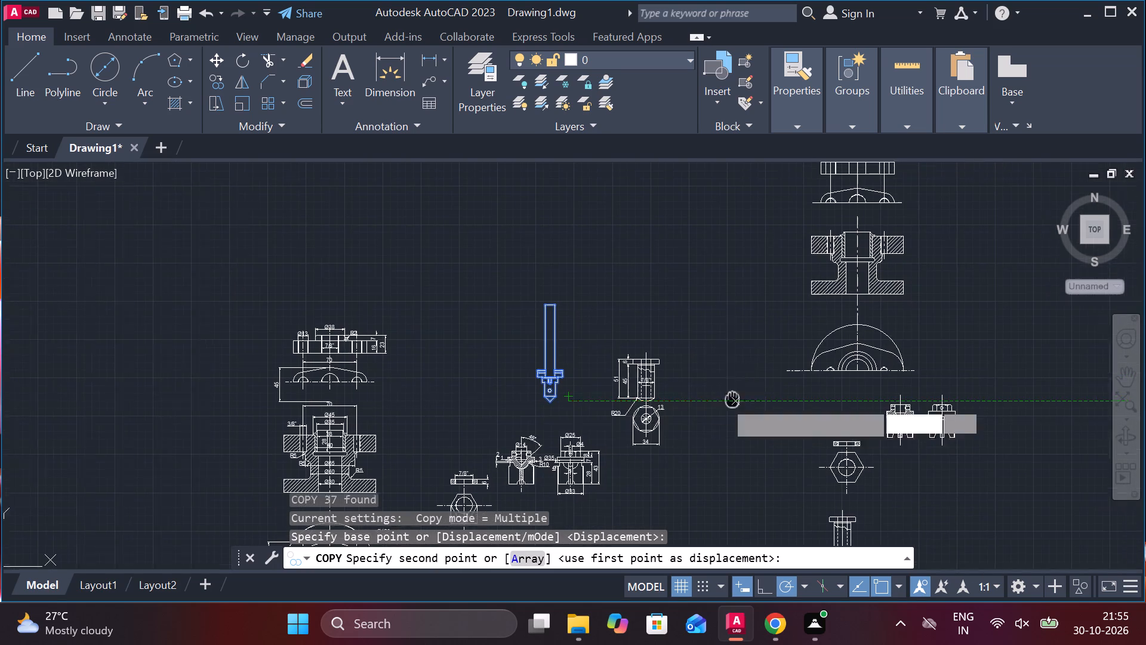
middle_drag(694, 407, 629, 440)
scroll(780, 263, up, 2)
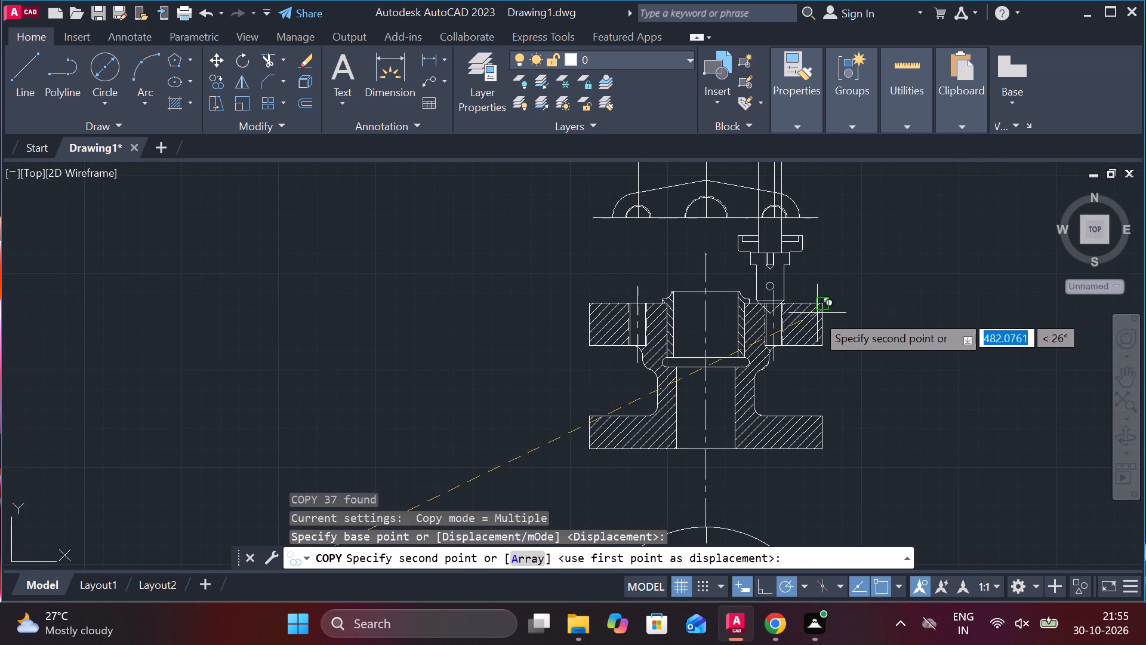
scroll(932, 288, down, 2)
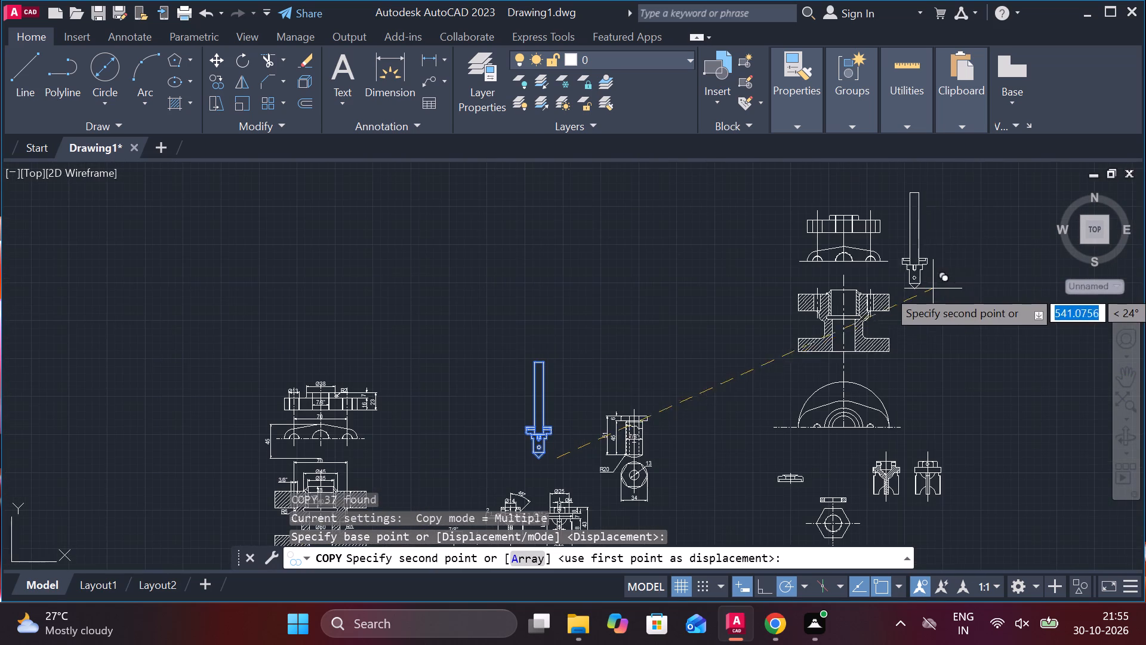
click(998, 299)
scroll(671, 391, up, 2)
middle_drag(667, 378, 788, 142)
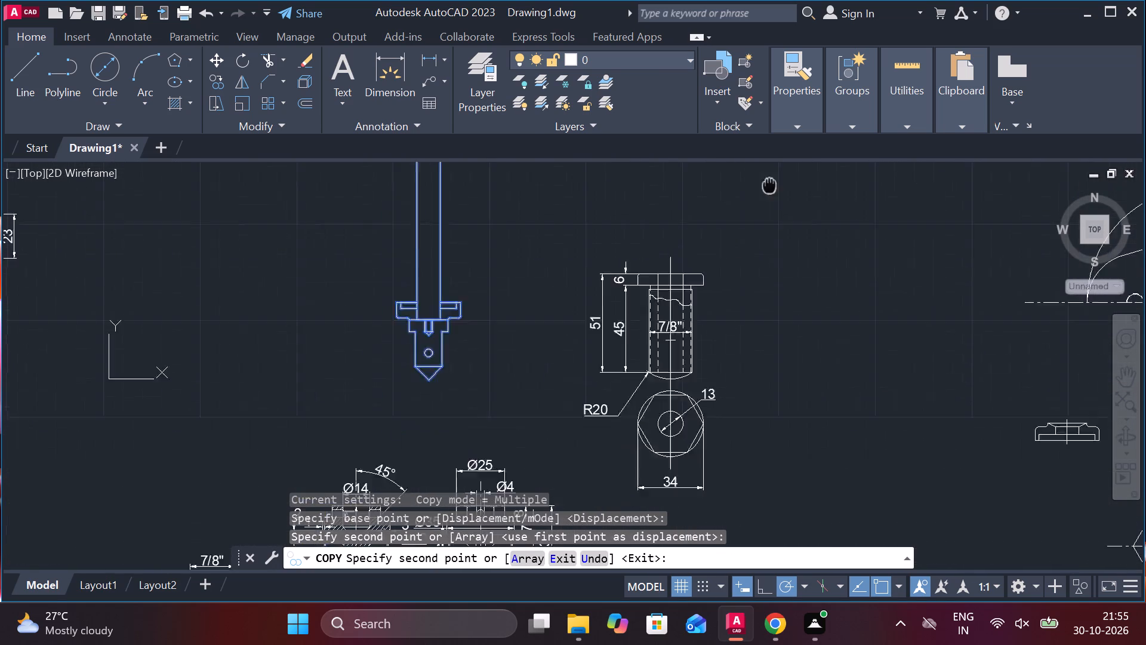
middle_drag(788, 142, 789, 139)
key(Escape)
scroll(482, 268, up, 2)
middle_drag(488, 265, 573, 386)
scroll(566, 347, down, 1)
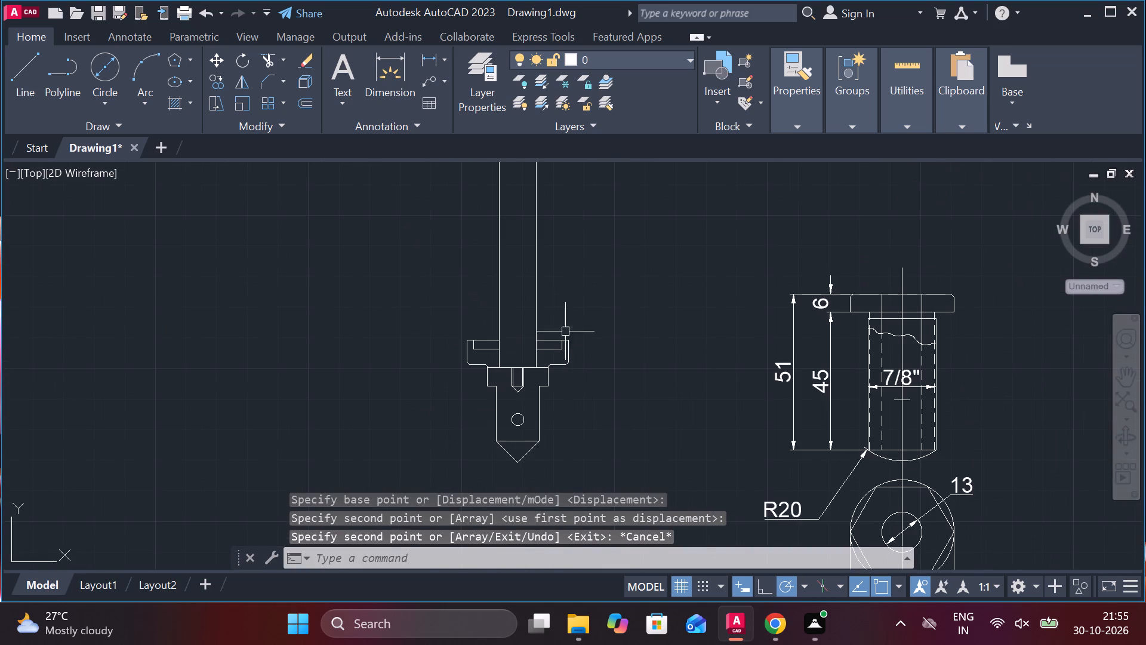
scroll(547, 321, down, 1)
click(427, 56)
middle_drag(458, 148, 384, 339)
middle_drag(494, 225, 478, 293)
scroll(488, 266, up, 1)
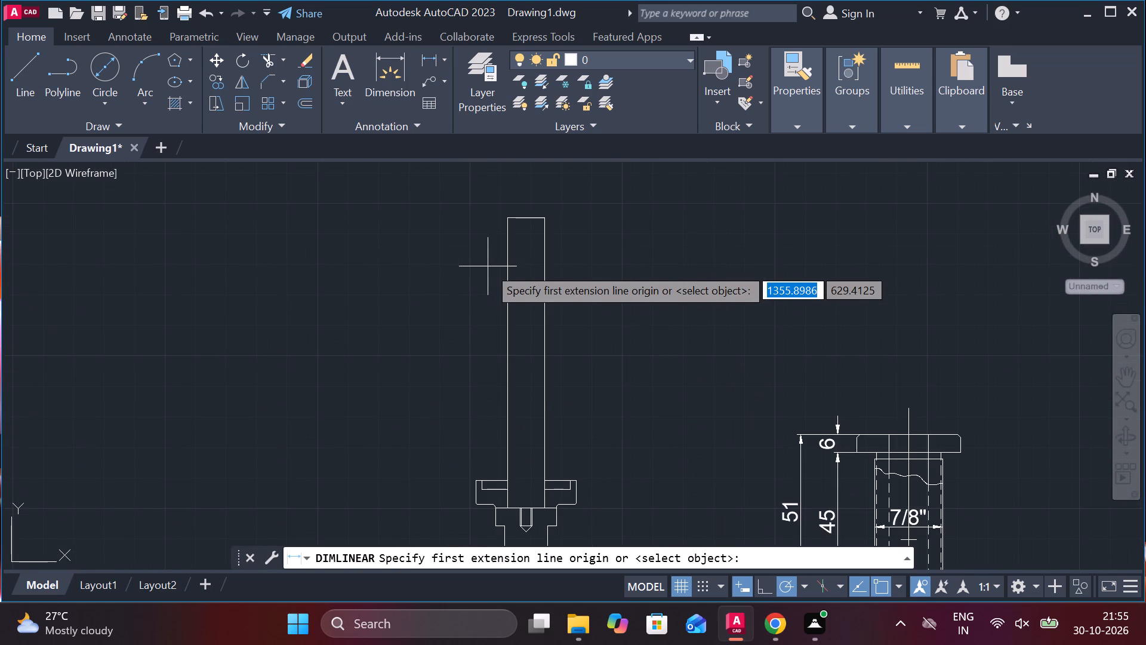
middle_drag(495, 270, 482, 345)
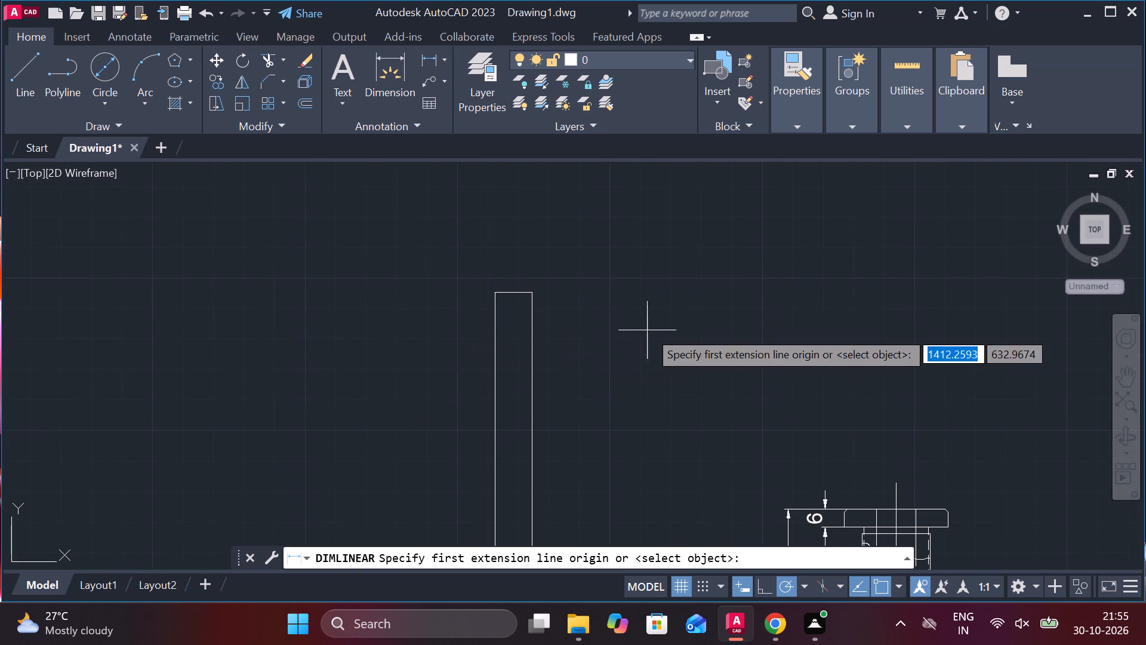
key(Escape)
Add a centerline between the two long sides of the original 12-wide shaft.
text(ce)
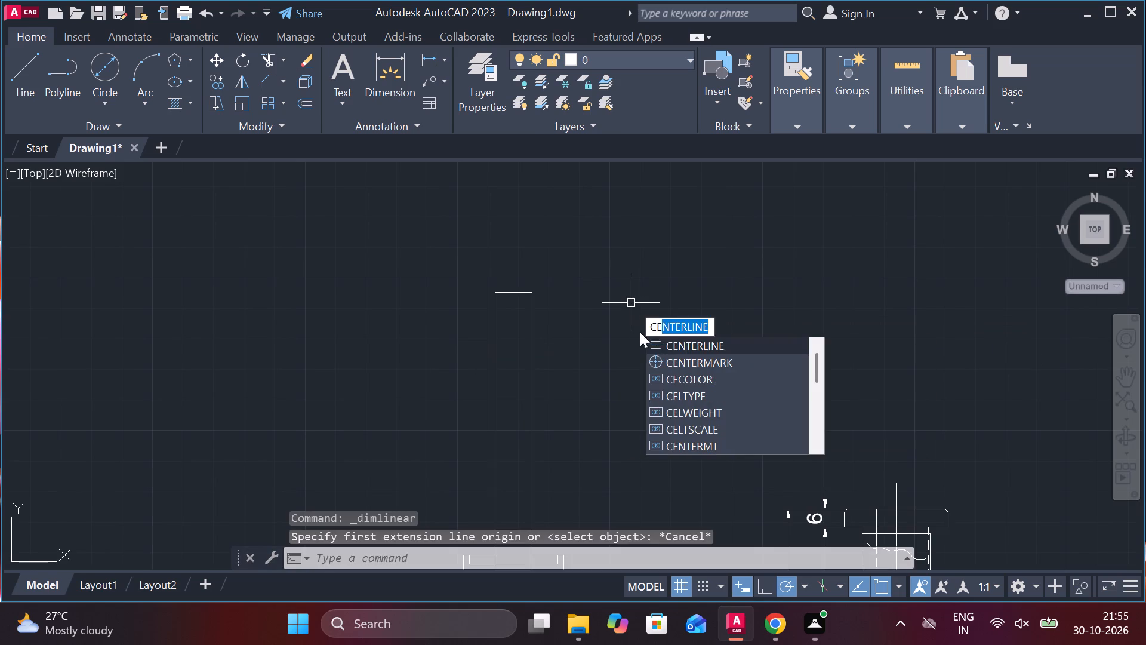
click(675, 340)
click(496, 348)
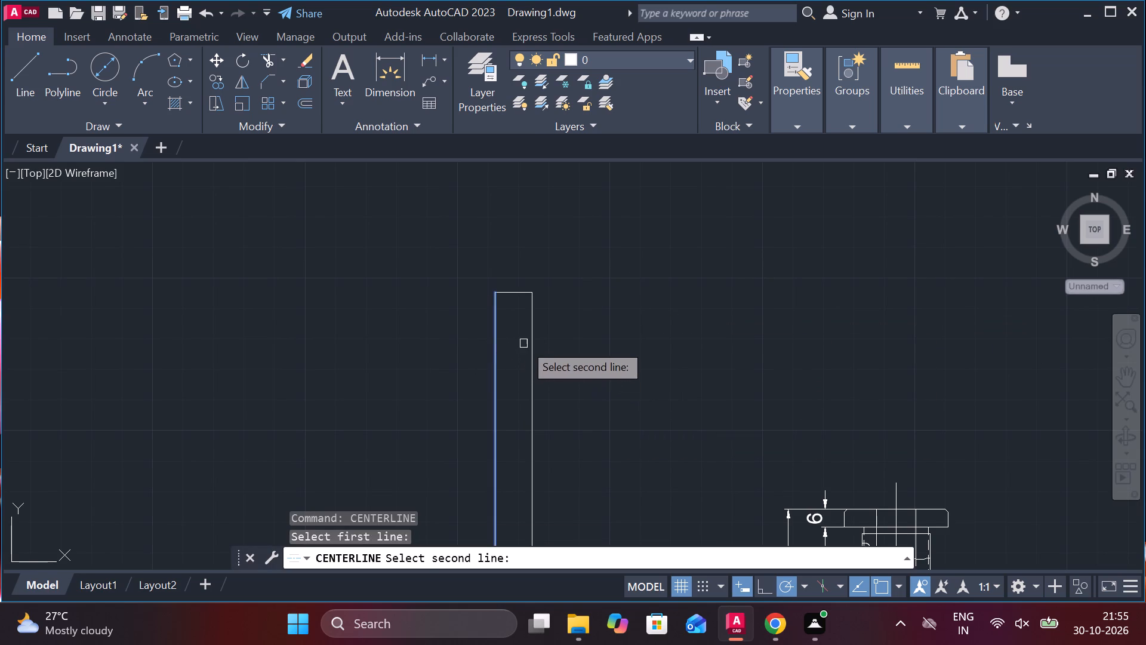
click(529, 337)
Stretch the centerline's lower end down through the stepped body to just beyond the pointed tip.
scroll(551, 337, down, 3)
scroll(566, 362, up, 3)
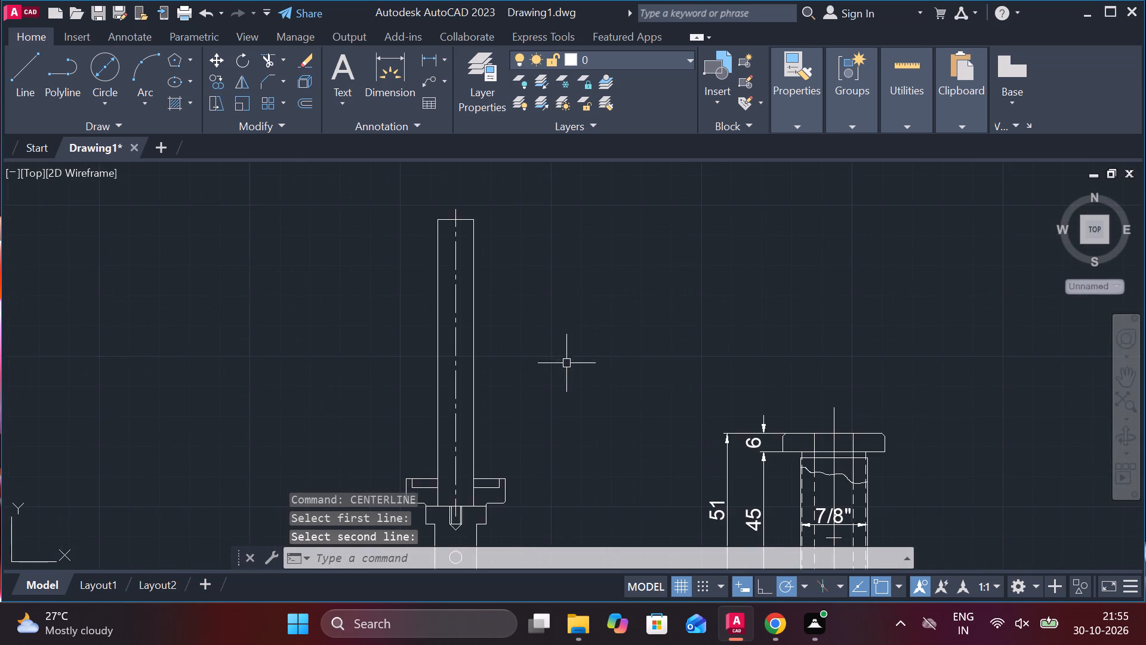
middle_drag(565, 379, 591, 248)
key(Escape)
scroll(515, 374, up, 2)
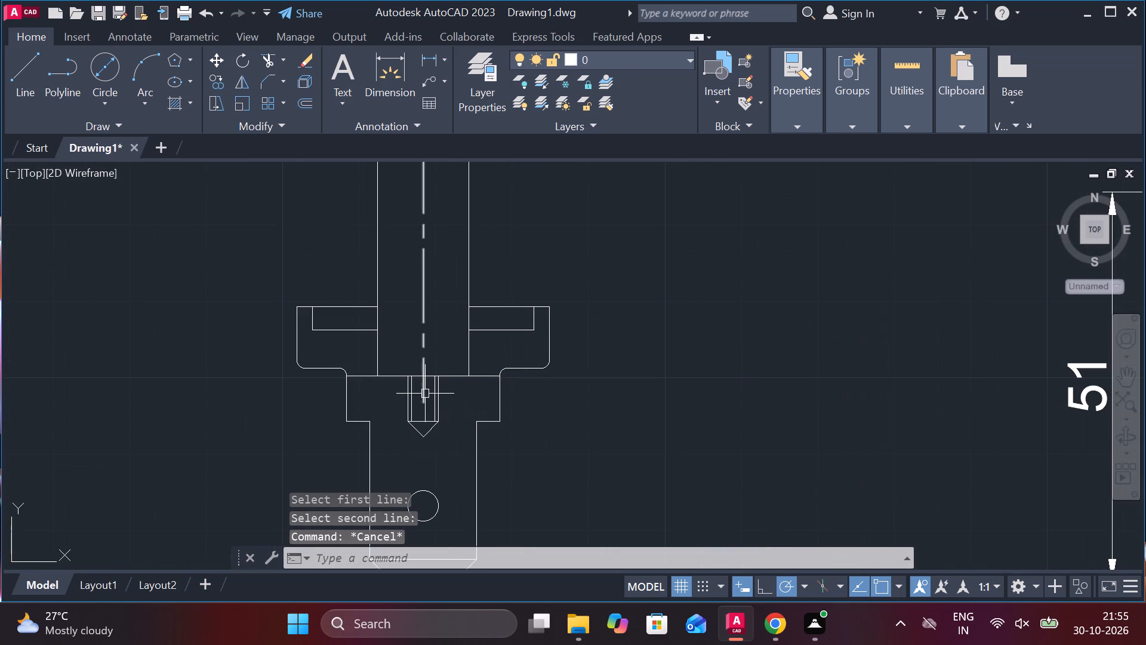
click(425, 394)
click(426, 404)
scroll(426, 404, down, 2)
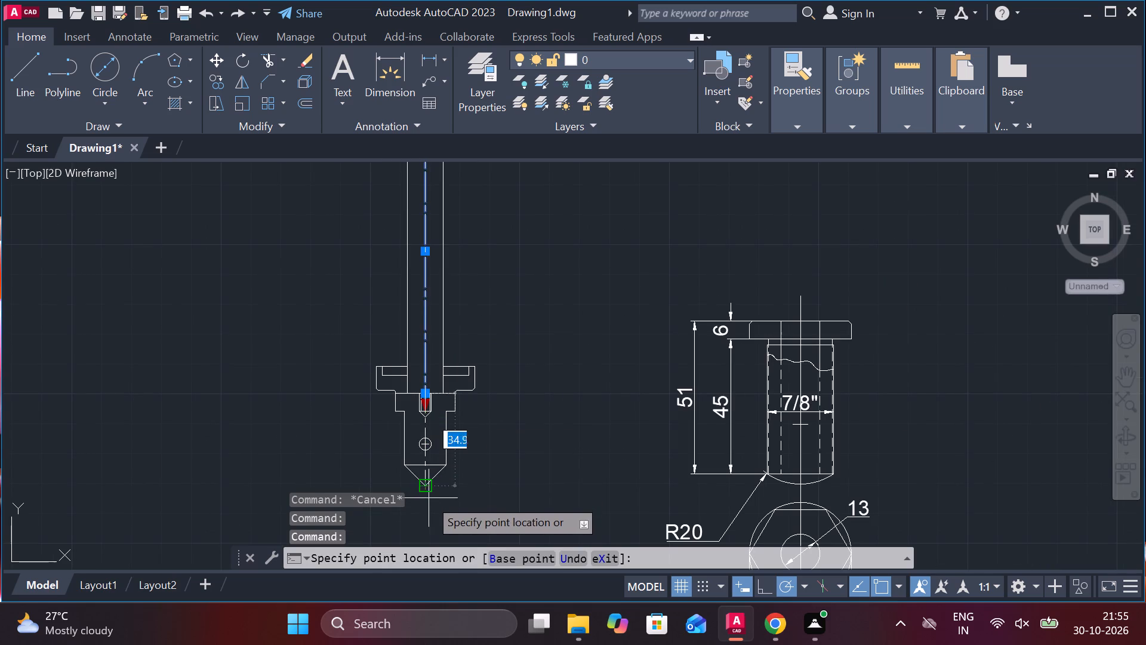
click(431, 507)
key(Escape)
Dimension the width of the long upper shaft across its two sides, placing the text outside the shaft.
middle_drag(489, 241, 503, 303)
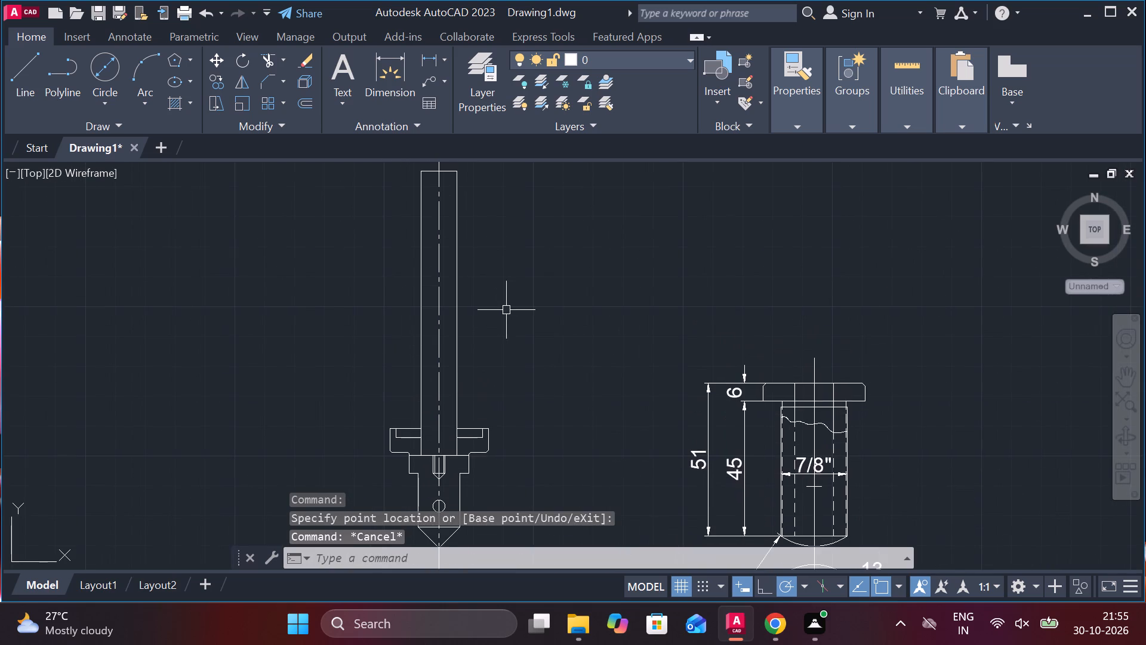
click(423, 56)
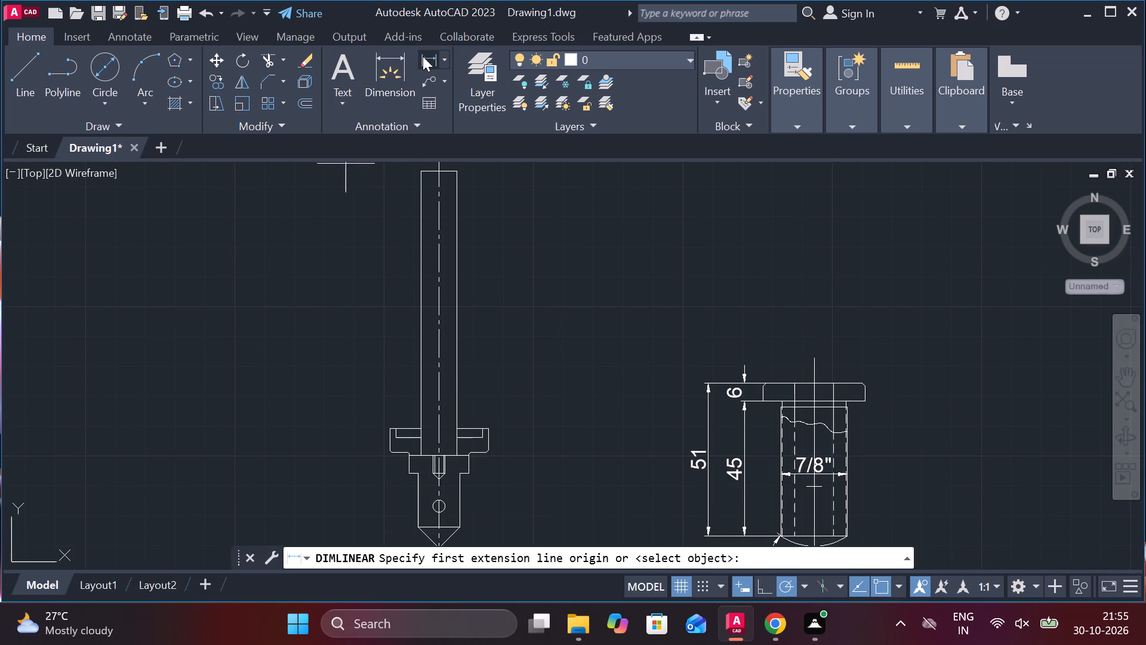
click(417, 238)
click(463, 241)
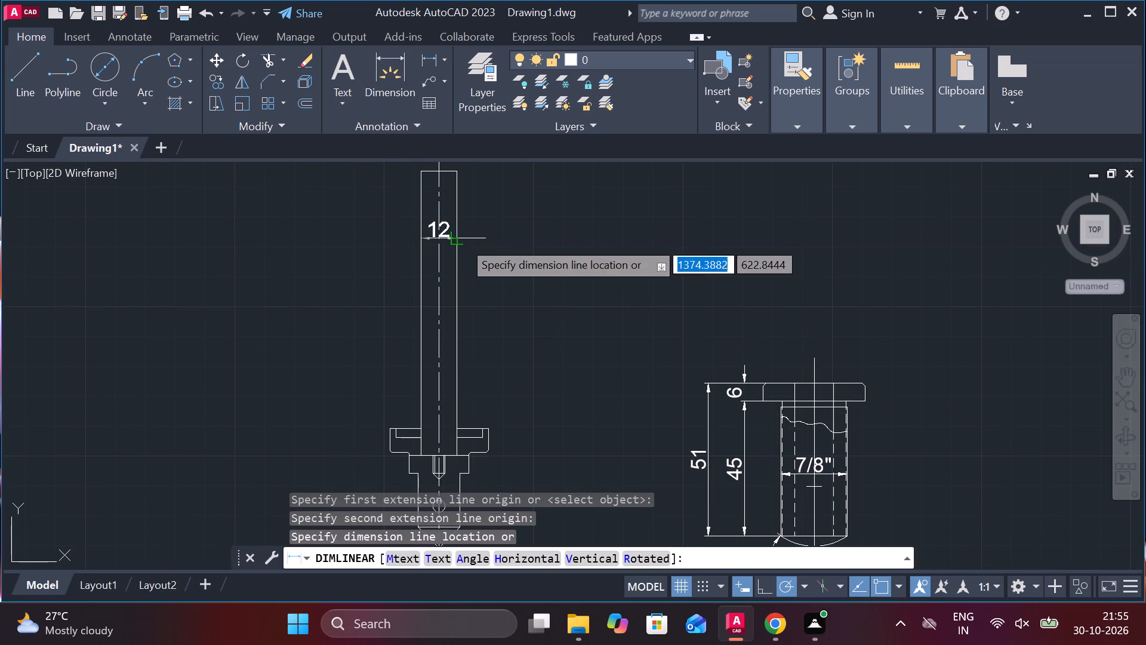
click(507, 239)
scroll(446, 209, up, 1)
key(Escape)
Add a diameter symbol in front of the shaft's 12 dimension text so it reads Ø12.
double_click(449, 229)
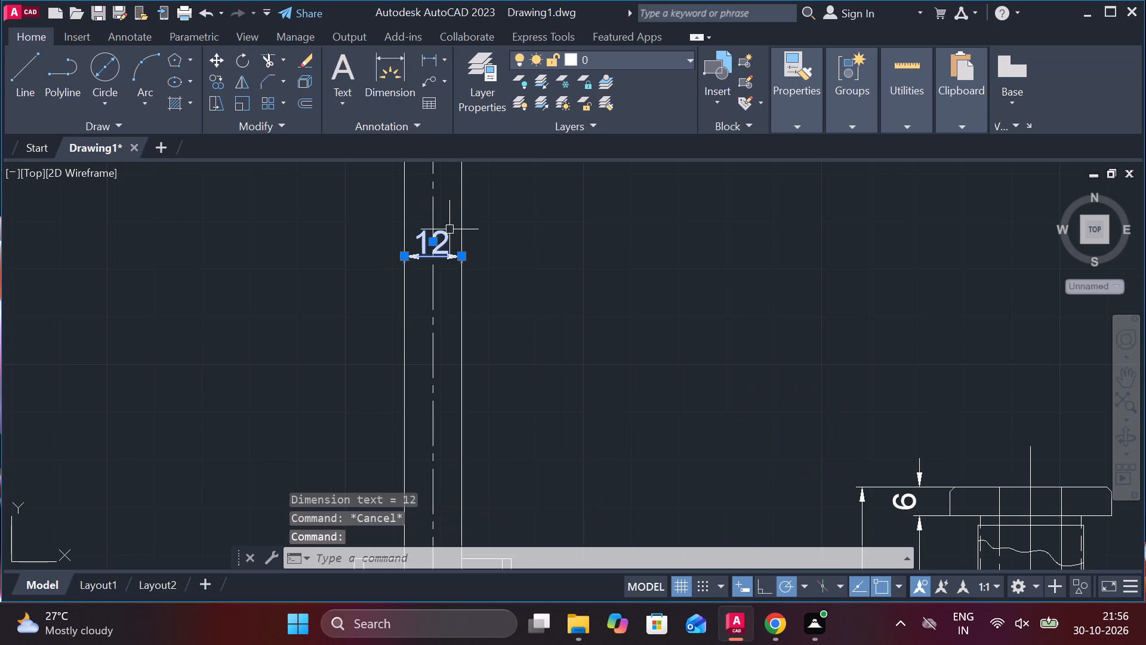
click(763, 100)
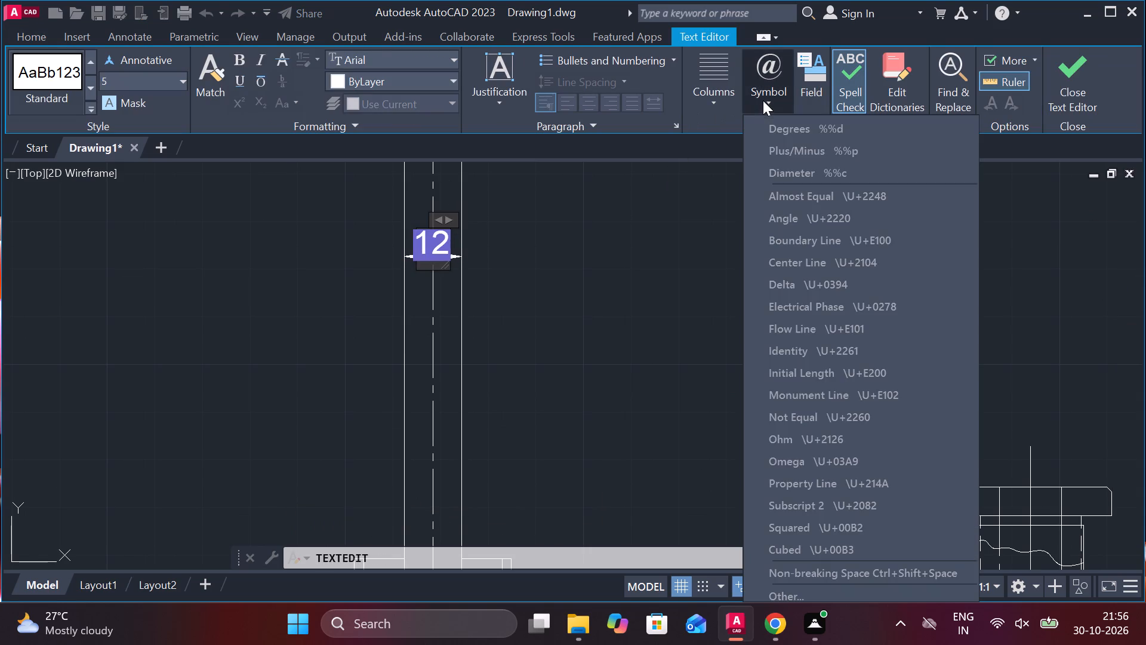
click(790, 176)
click(1083, 76)
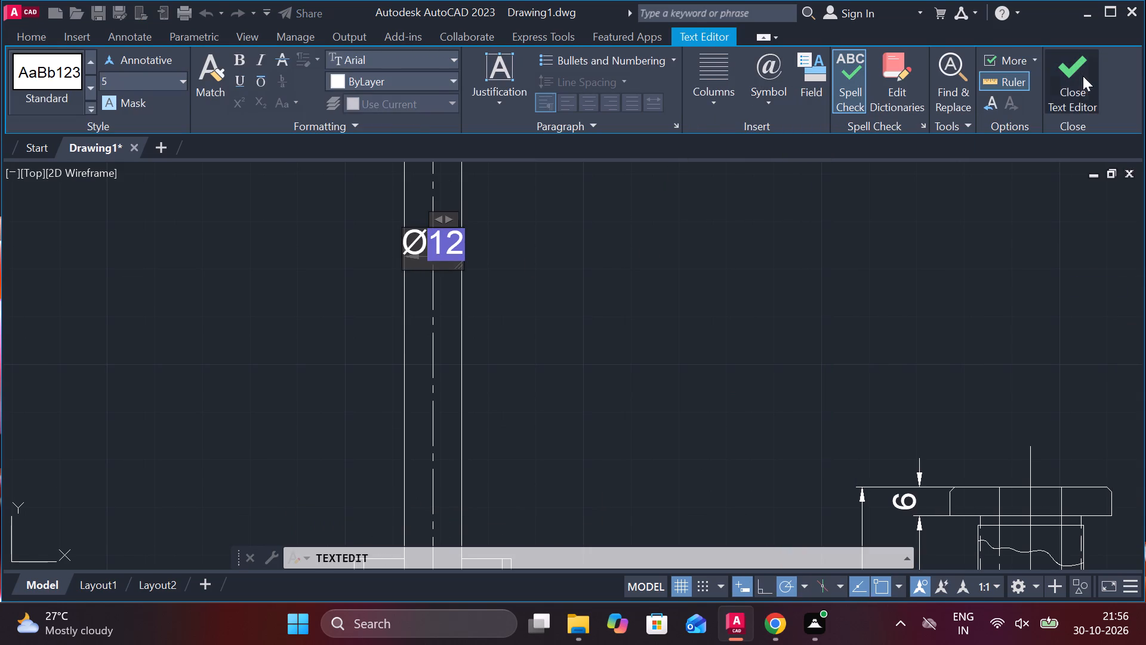
scroll(557, 259, down, 1)
key(Escape)
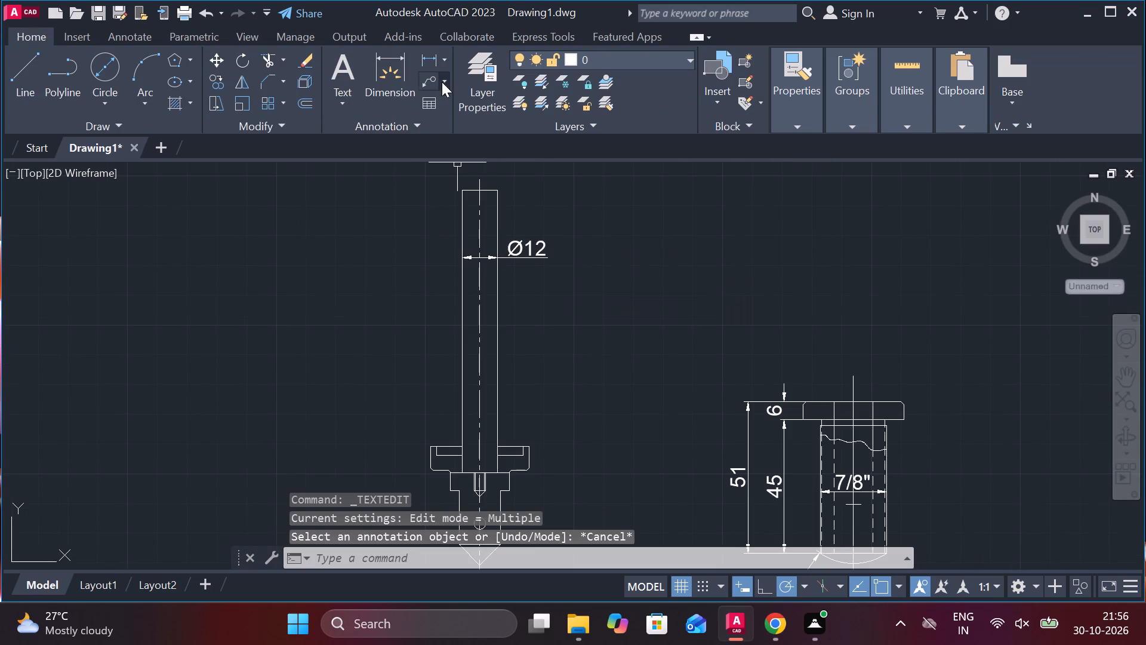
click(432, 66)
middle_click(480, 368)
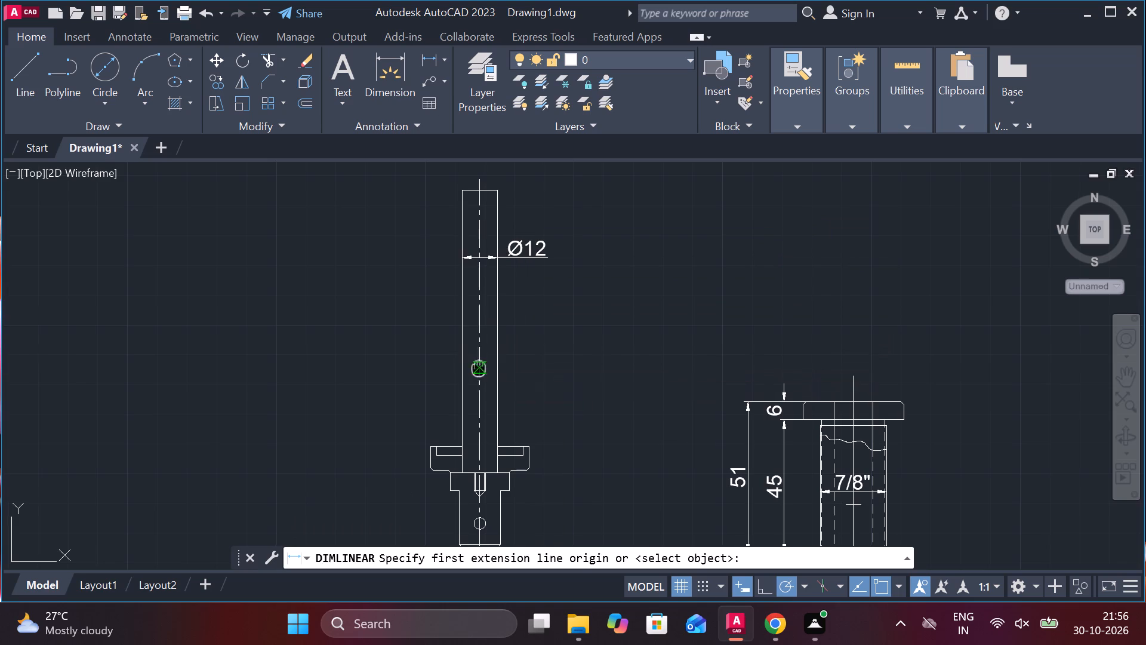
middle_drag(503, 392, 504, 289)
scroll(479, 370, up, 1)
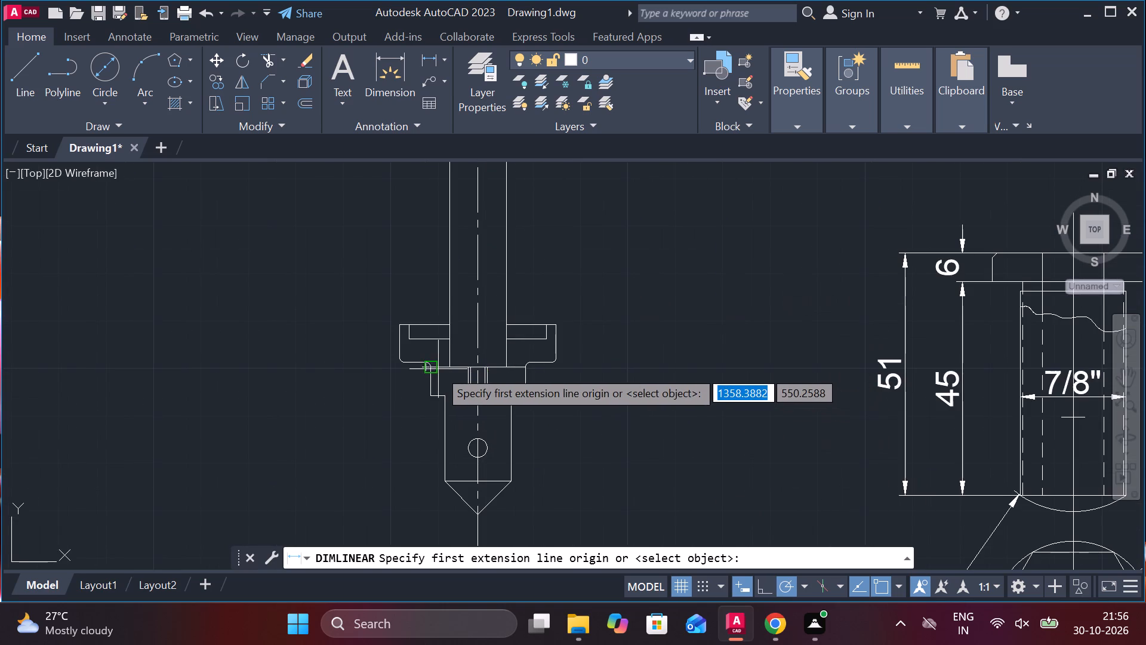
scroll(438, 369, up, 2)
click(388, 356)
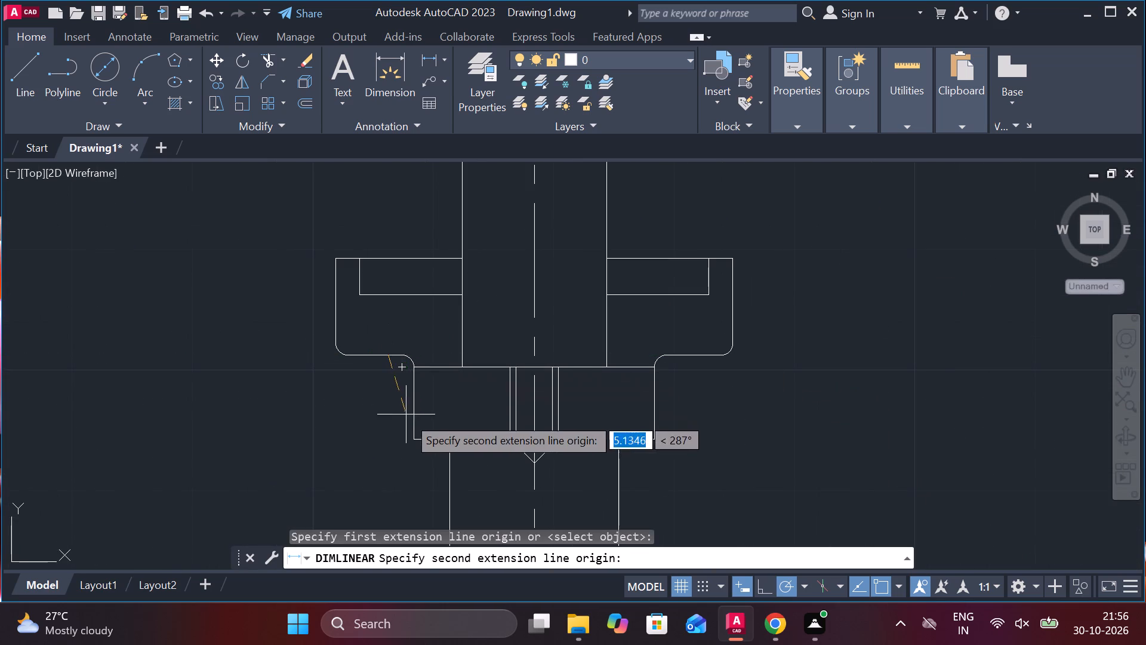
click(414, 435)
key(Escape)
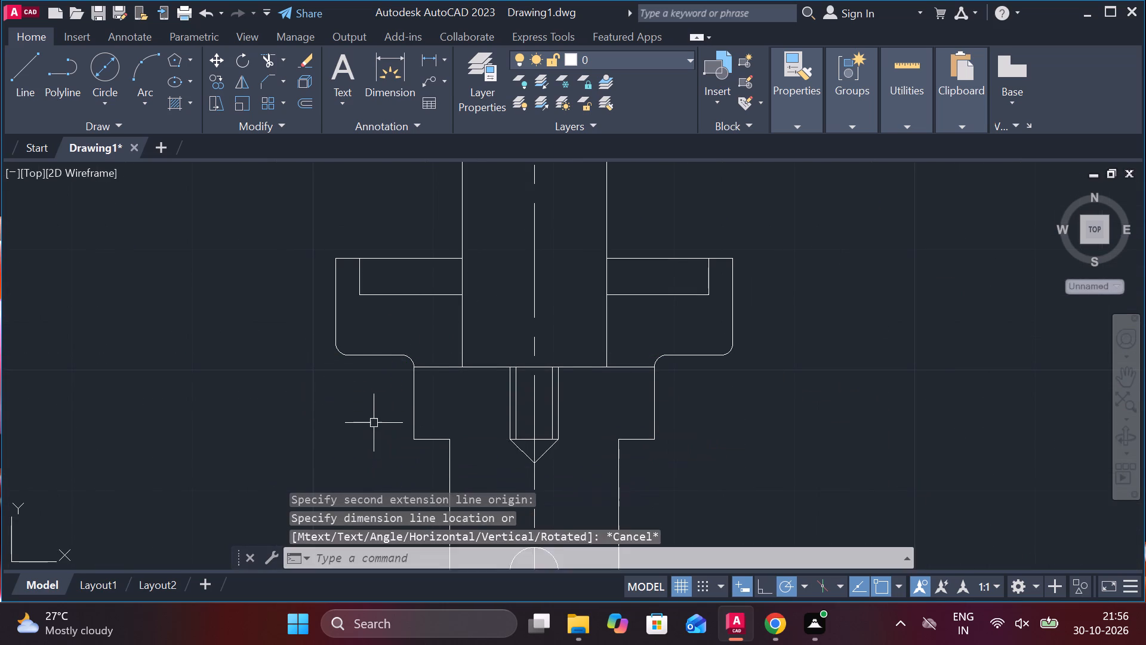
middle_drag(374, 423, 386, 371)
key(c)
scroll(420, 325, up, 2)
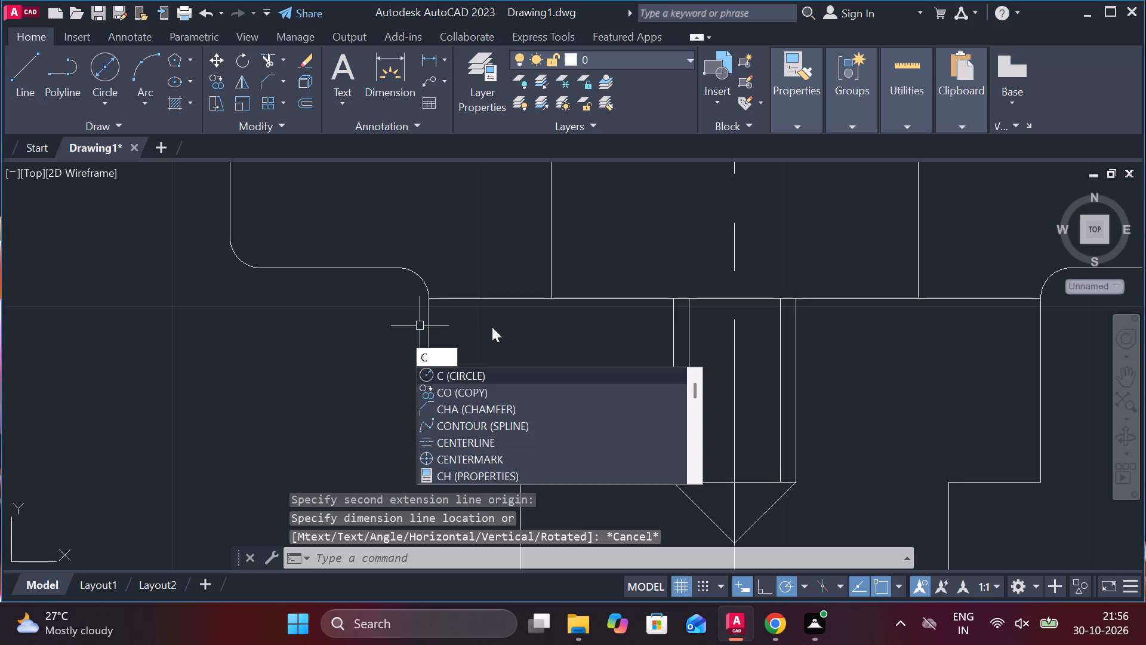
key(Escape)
Add a vertical linear dimension for the height of the stepped collar beneath the flange.
key(space)
click(456, 300)
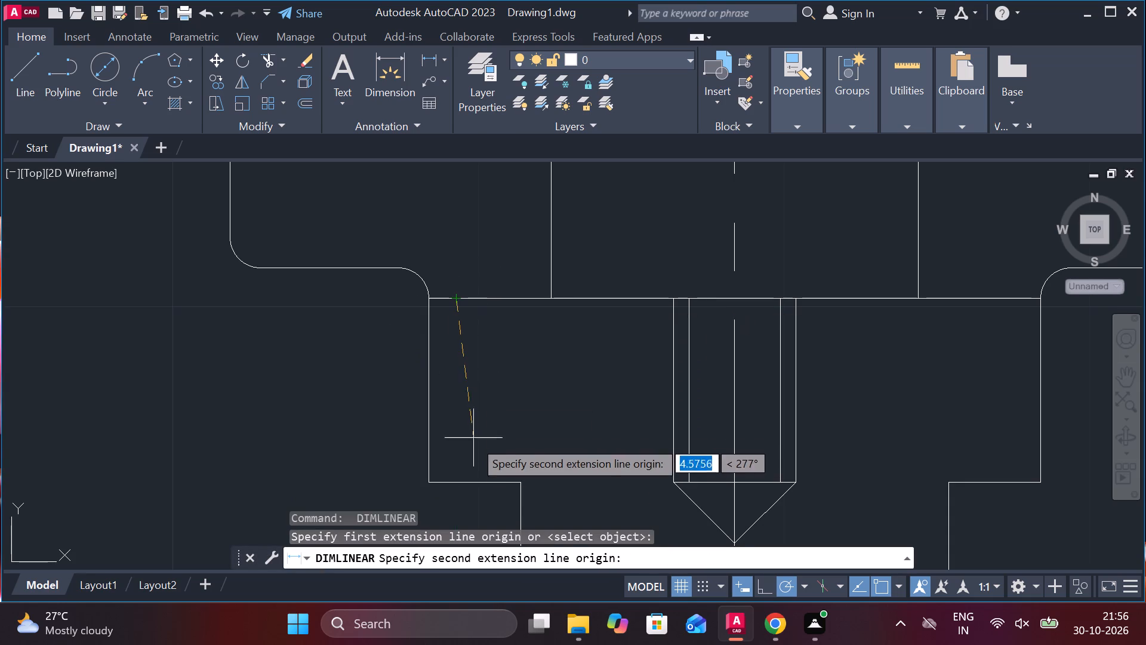
click(464, 471)
scroll(415, 463, down, 1)
middle_drag(358, 456, 438, 384)
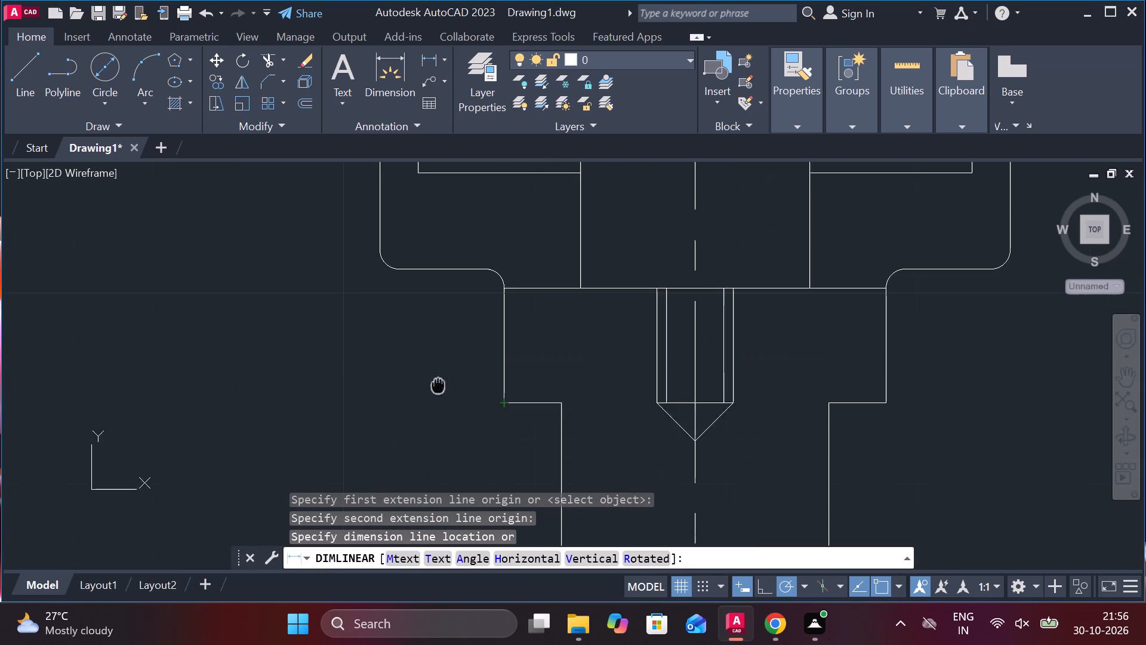
click(295, 389)
Dimension the small vertical offset between the flange's underside and the collar's top line, opposite the collar height dimension.
middle_drag(658, 275, 632, 278)
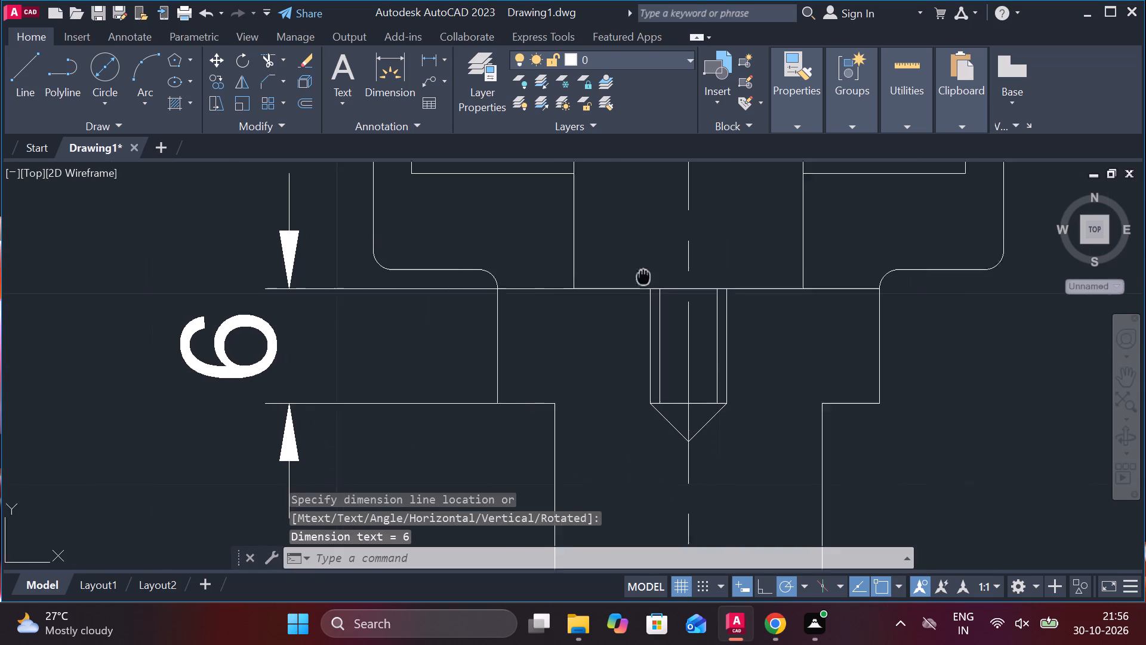
middle_drag(632, 278, 529, 301)
key(space)
click(850, 298)
click(737, 315)
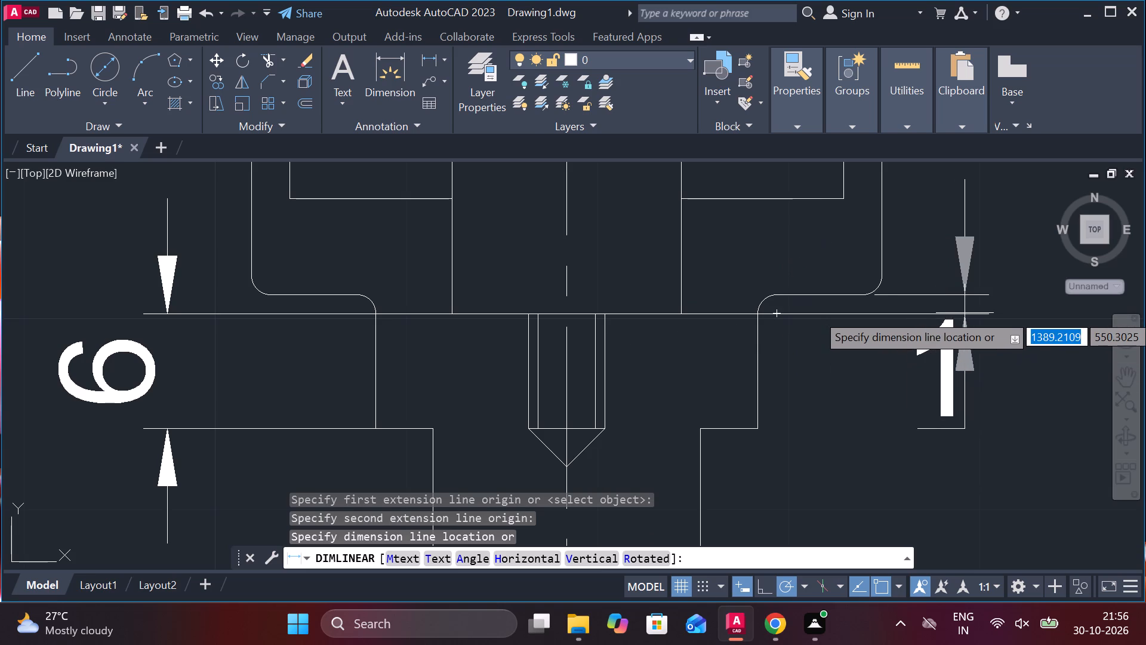
click(965, 313)
Dimension the flange's thickness from its top edge to its underside, outside the small offset dimension.
middle_drag(965, 313, 854, 355)
scroll(938, 314, down, 1)
key(space)
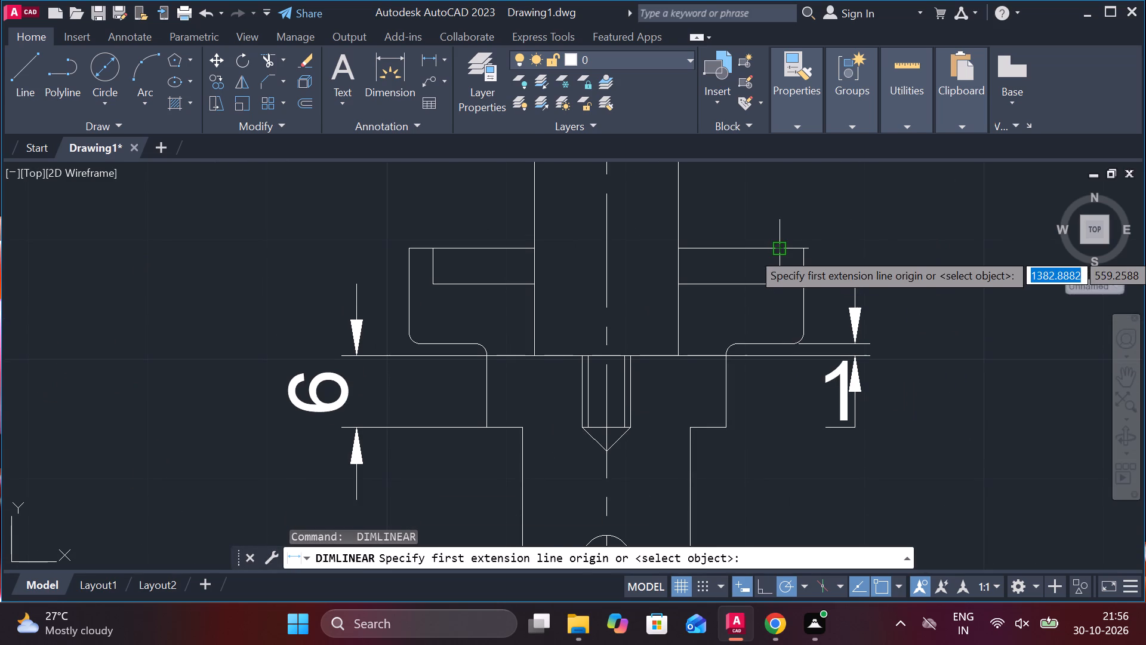
click(785, 251)
click(785, 341)
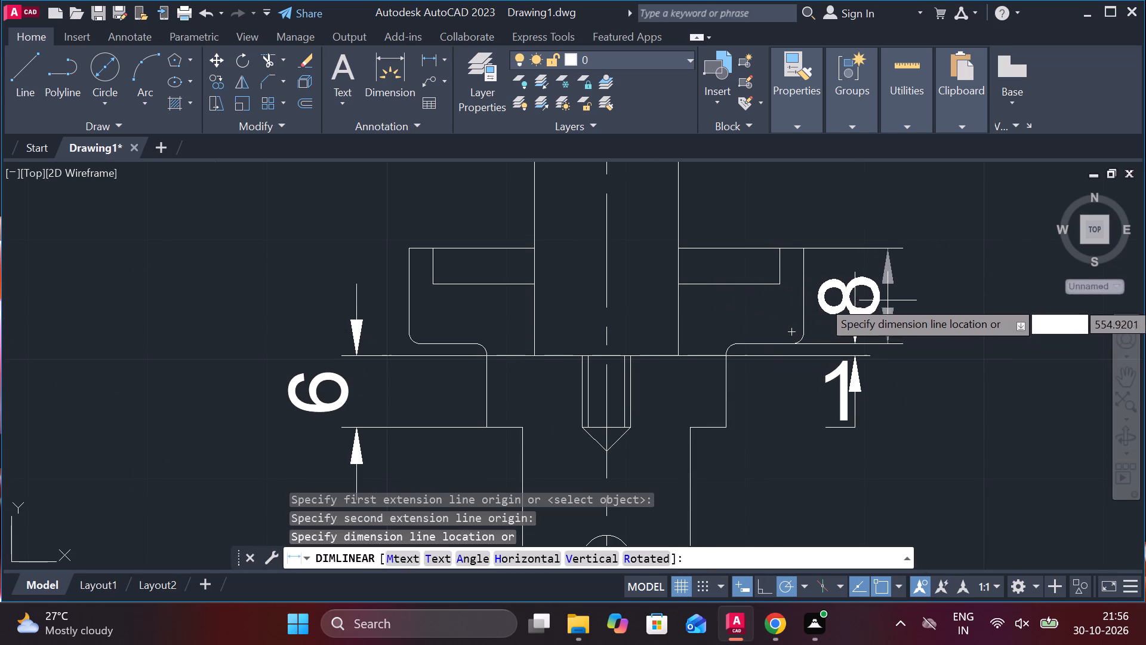
click(938, 325)
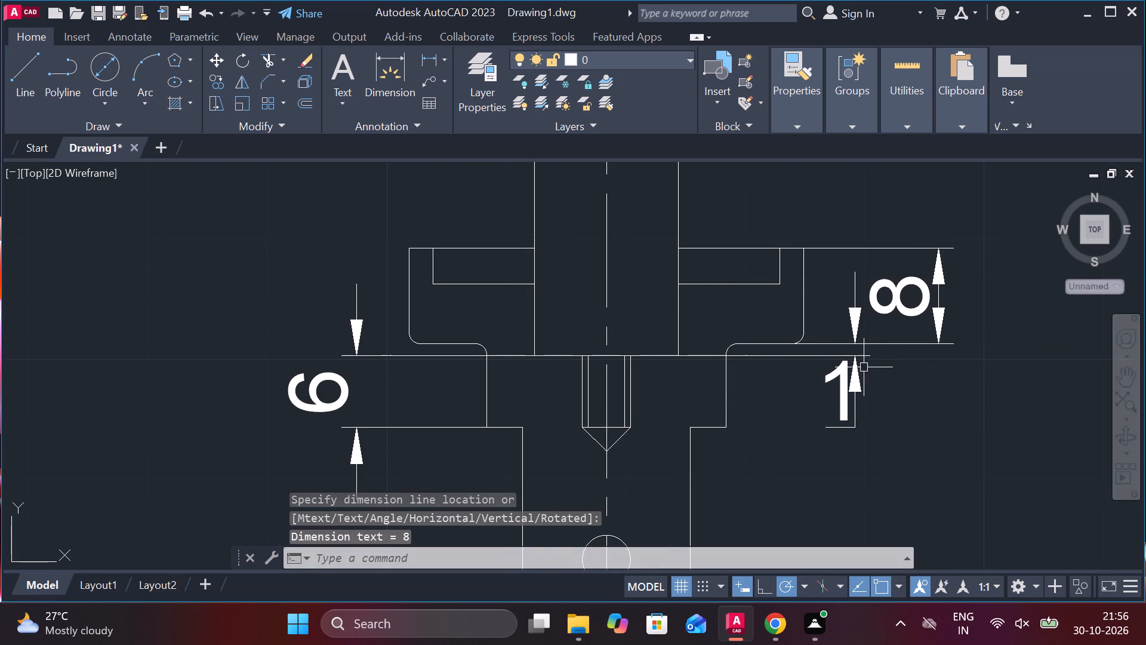
Dimension the straight lower body from the collar's bottom edge to the start of the taper, aligned with the collar height dimension.
middle_drag(862, 368, 861, 248)
key(space)
middle_drag(453, 367, 472, 291)
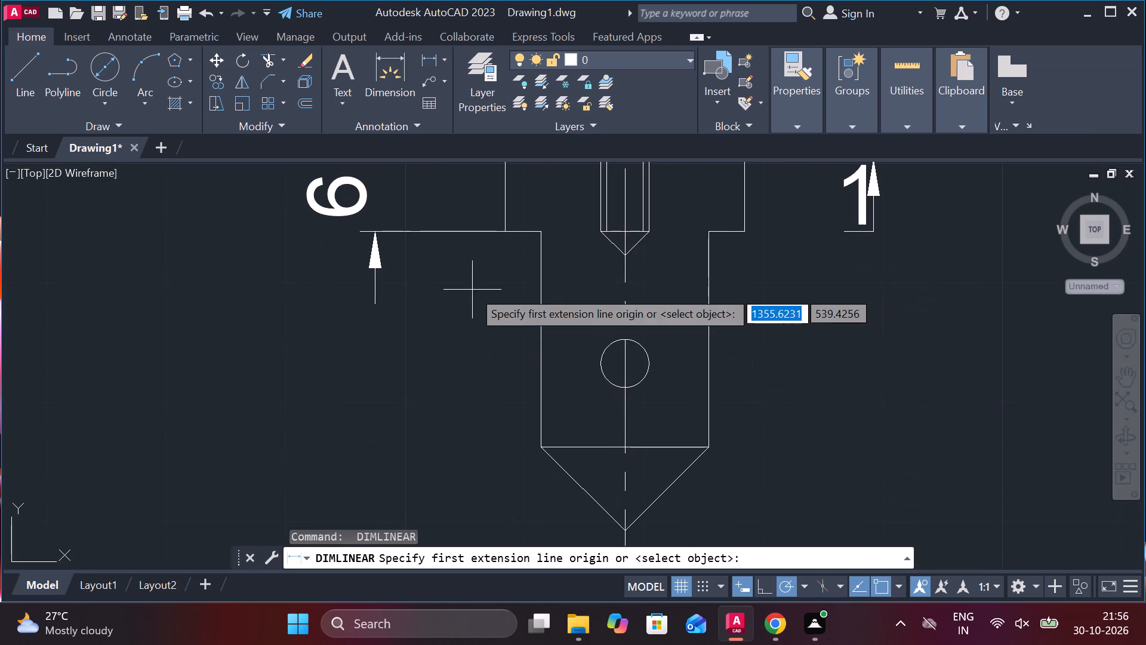
click(464, 237)
click(537, 448)
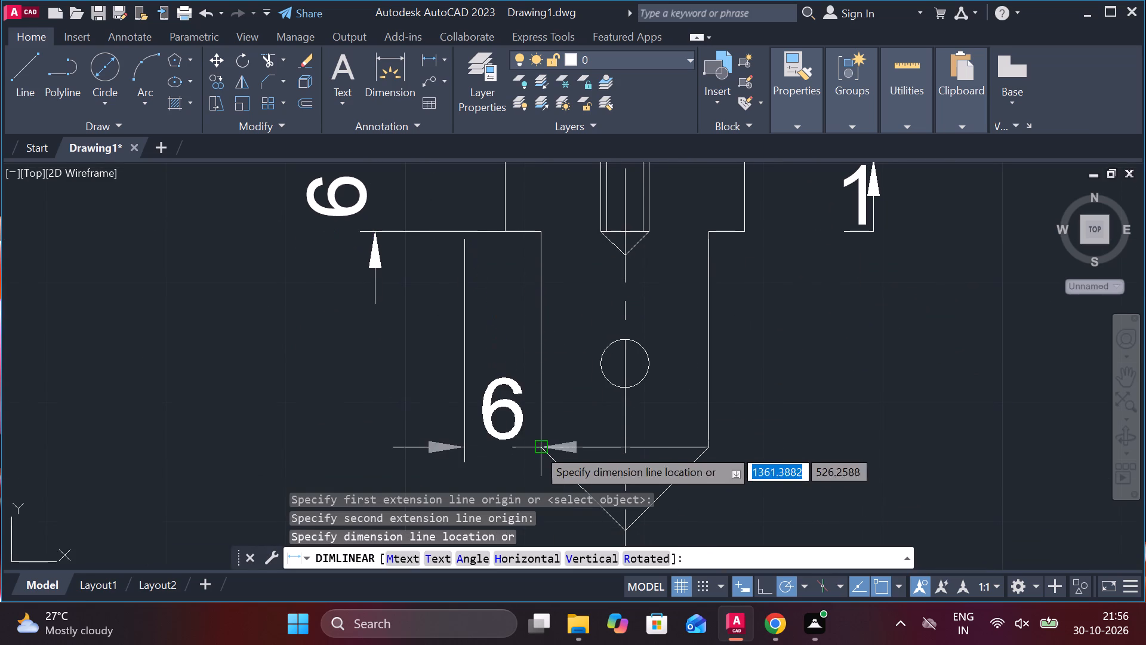
click(378, 232)
Dimension the vertical height of the pointed tip, in line with the lower body's length dimension.
middle_drag(434, 309, 435, 277)
scroll(435, 278, down, 1)
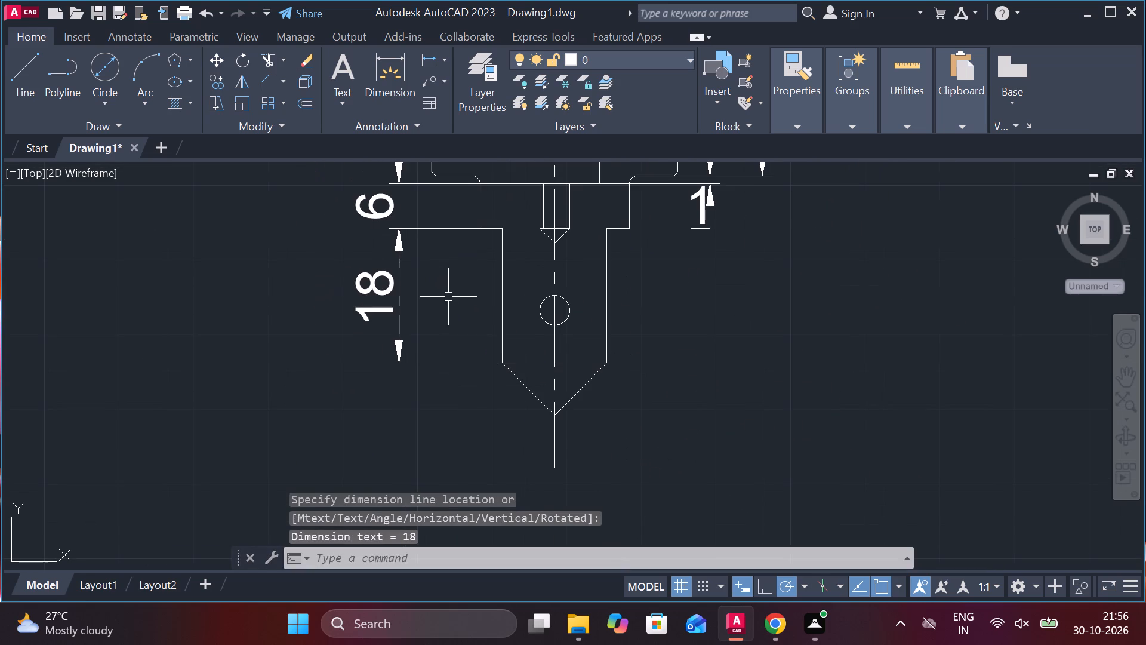
key(space)
click(503, 360)
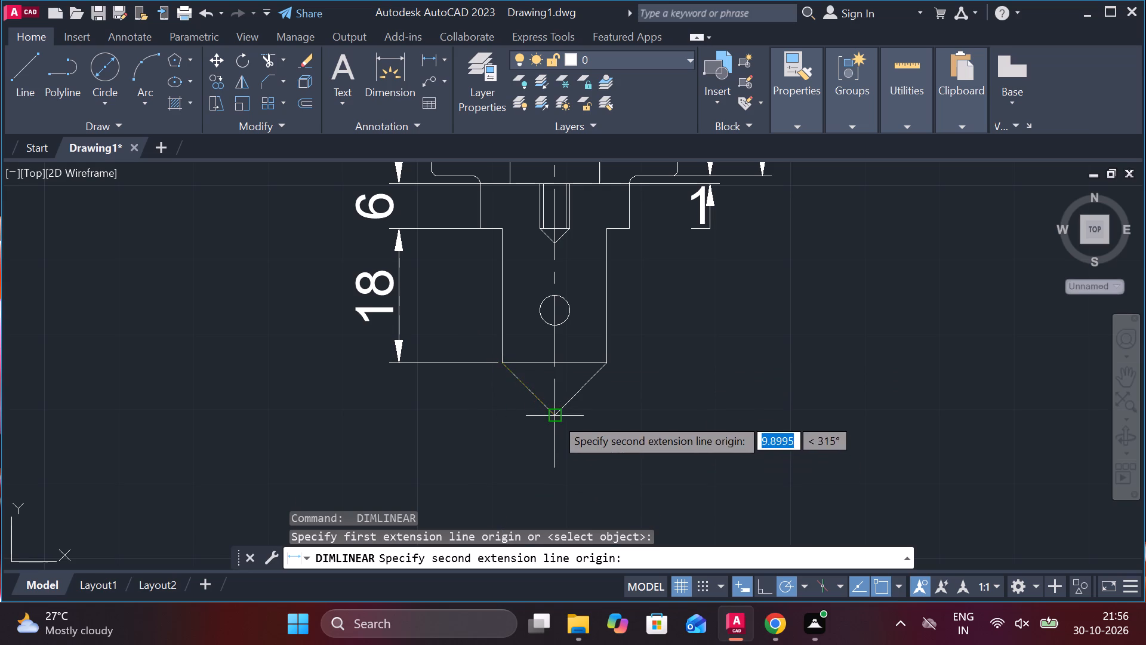
click(555, 417)
click(398, 364)
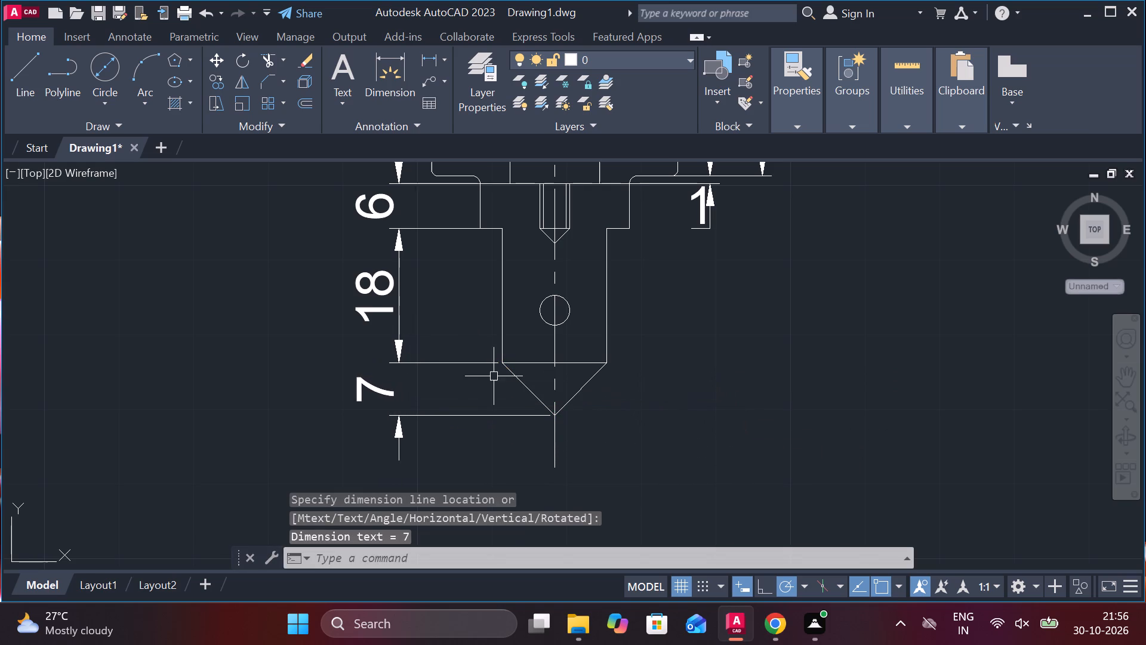
Dimension the vertical distance from the small circle's centre to the lower edge of the straight body.
scroll(587, 306, up, 2)
key(space)
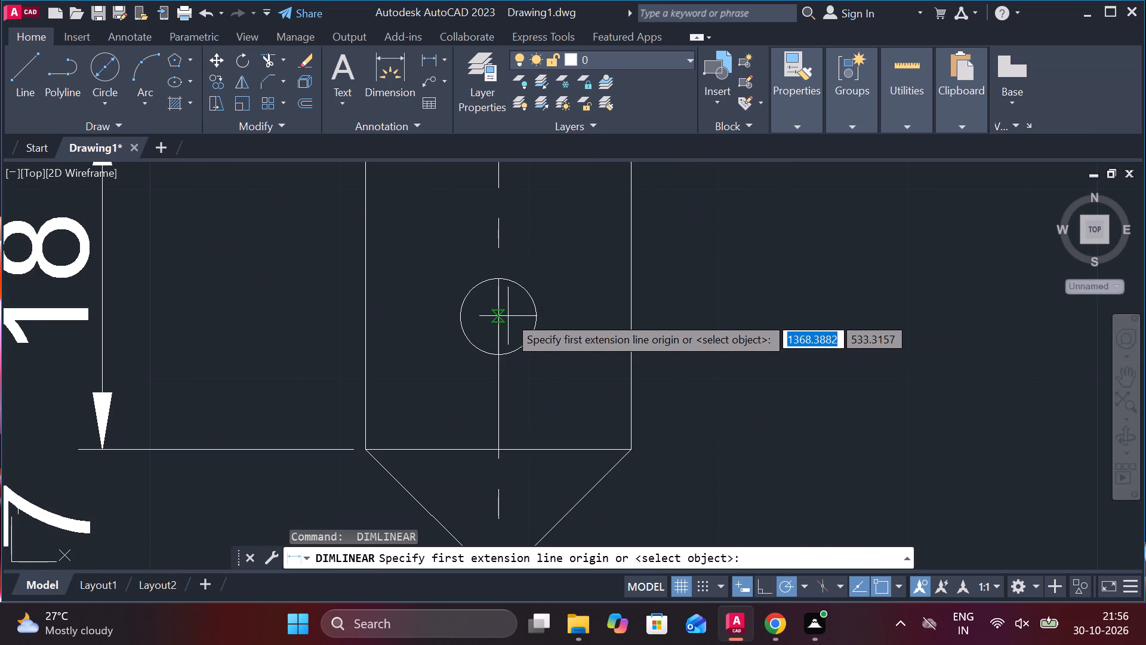
scroll(500, 309, down, 2)
click(505, 309)
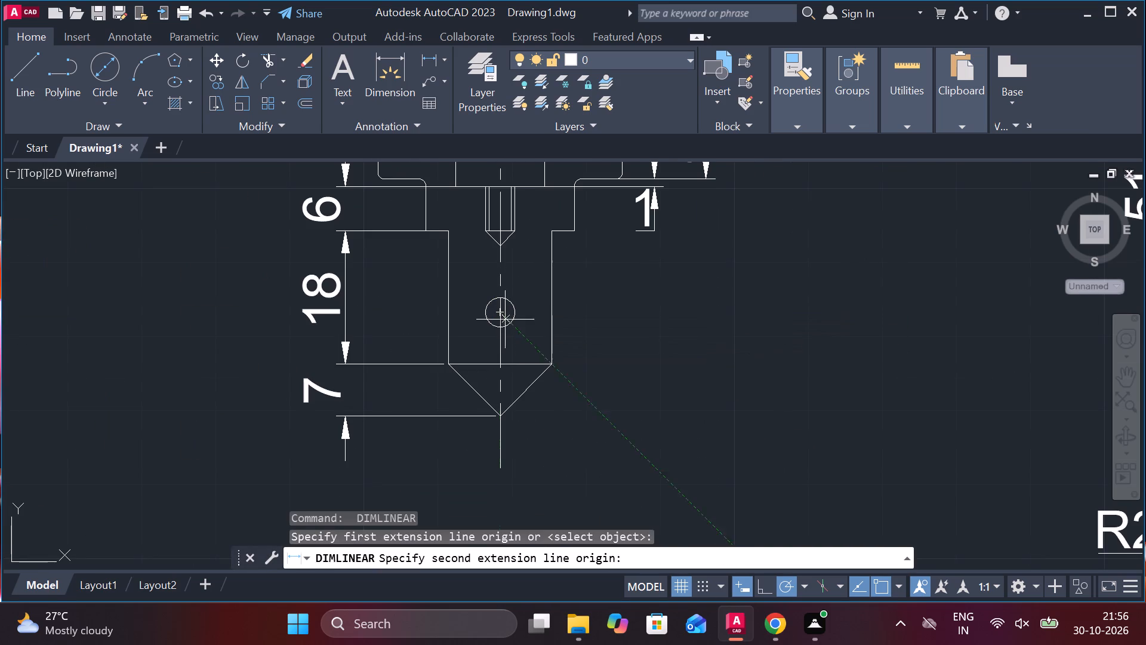
click(505, 365)
click(622, 377)
Add a vertical linear dimension across the small circle between its top and bottom quadrants.
key(space)
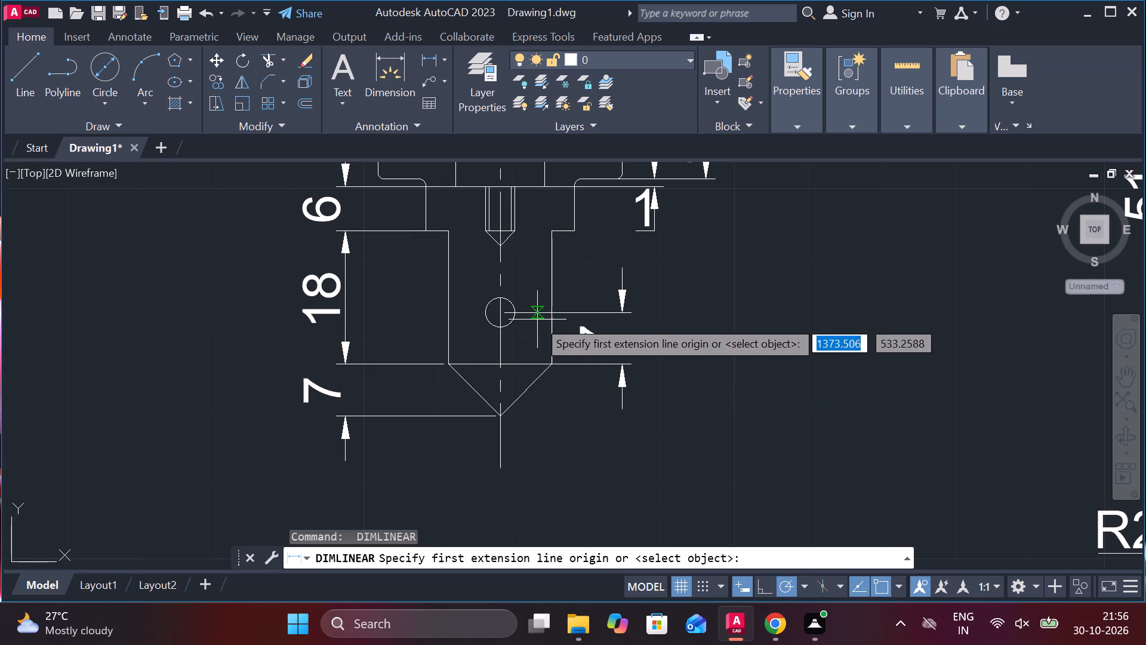
click(503, 290)
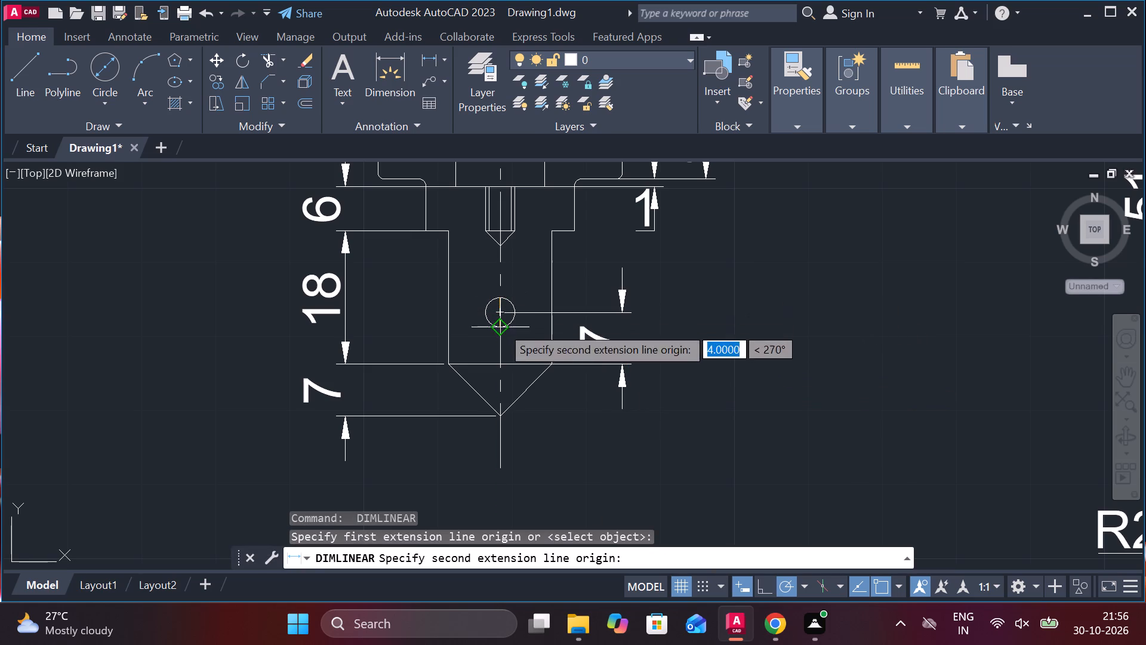
click(501, 325)
scroll(597, 275, up, 2)
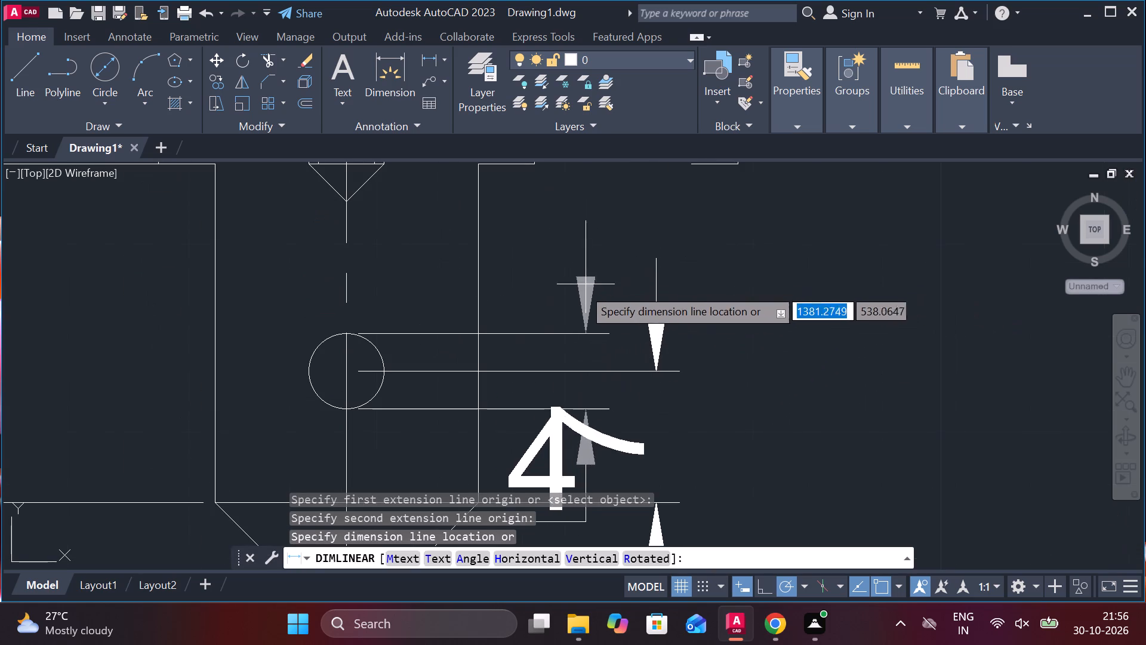
click(560, 299)
Move the circle-centre 7 dimension farther out from the part and shift the circle's 4 dimension slightly outward.
scroll(587, 318, down, 1)
click(599, 387)
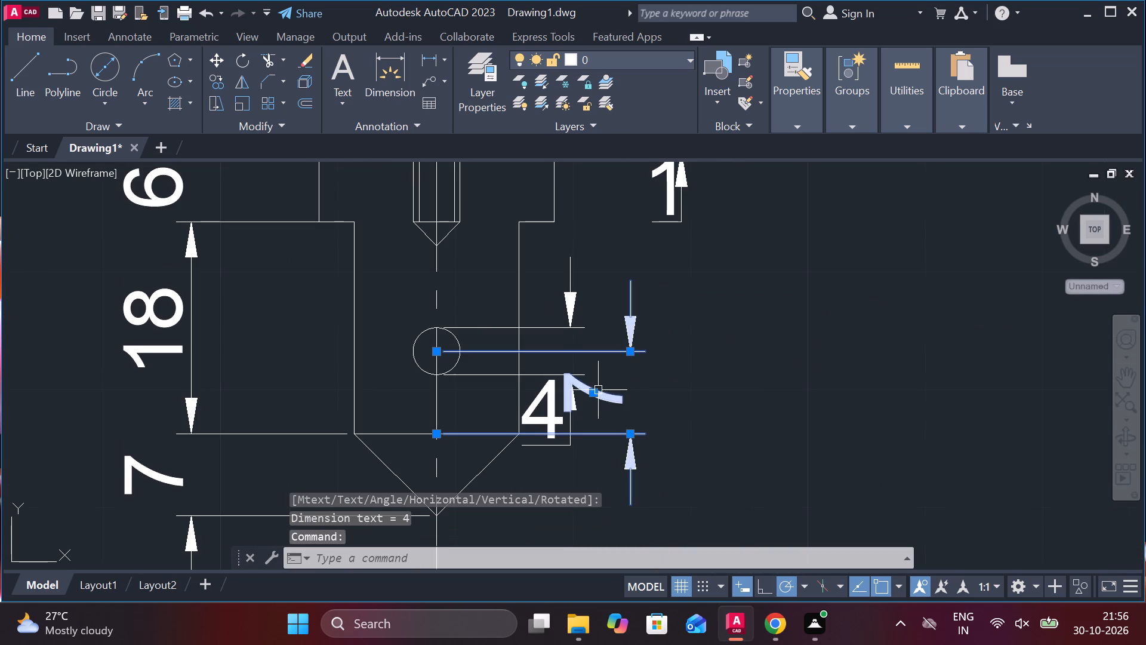
click(595, 391)
click(711, 391)
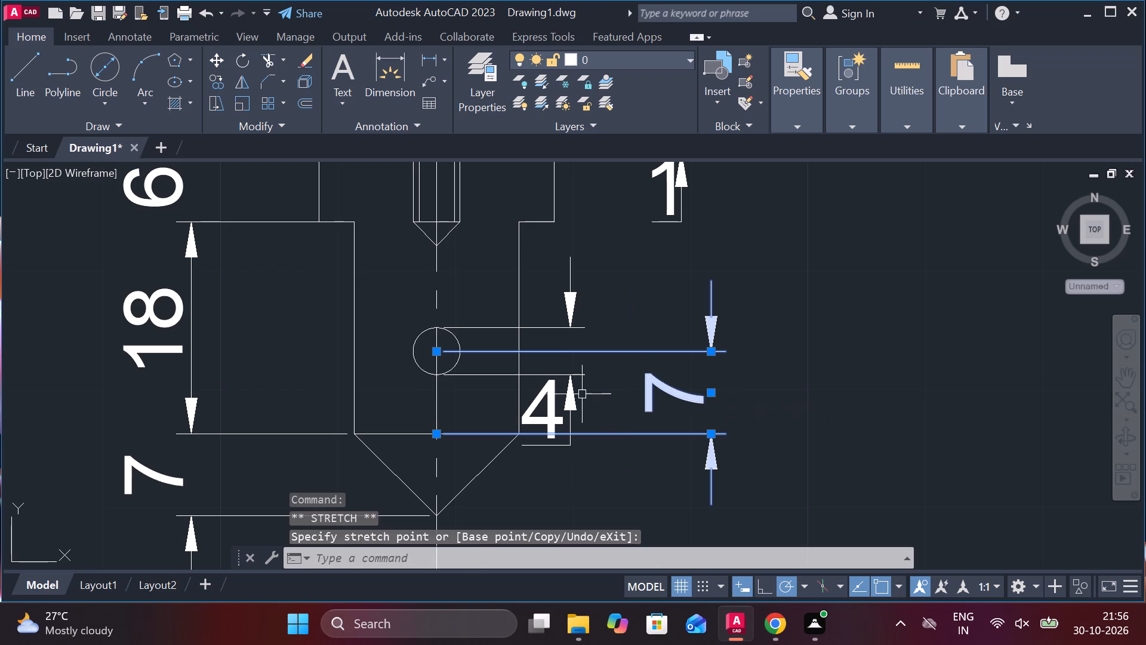
click(572, 392)
click(572, 377)
click(593, 377)
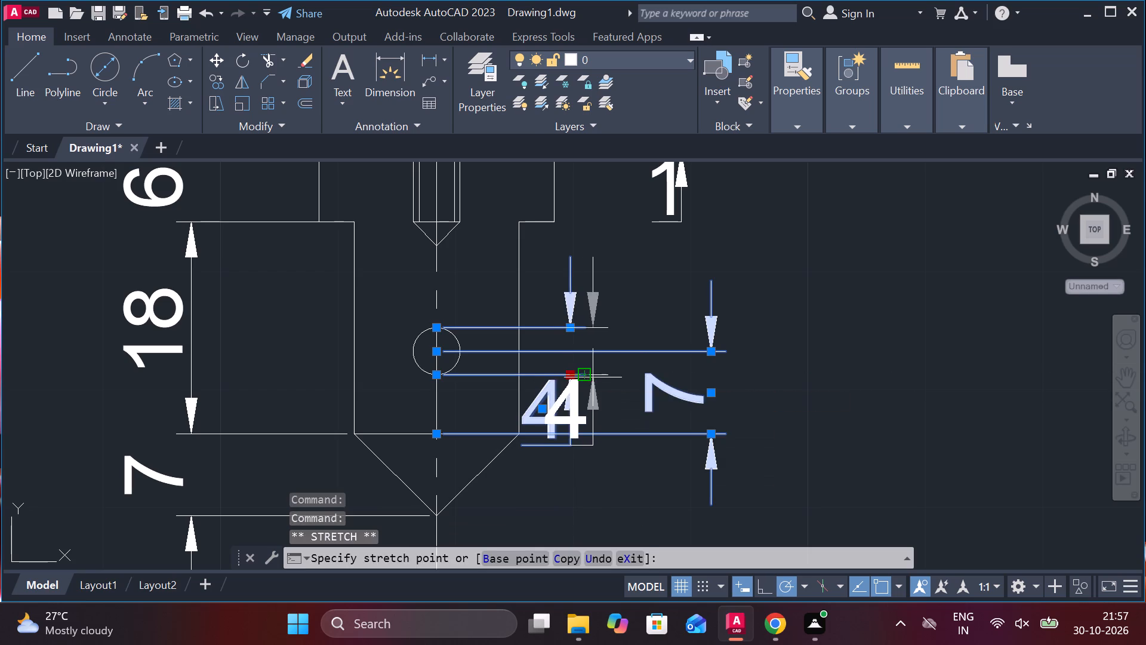
key(Escape)
Add a horizontal linear dimension across the lower corners of the stepped shoulder beneath the flange.
scroll(647, 387, down, 2)
scroll(583, 288, up, 1)
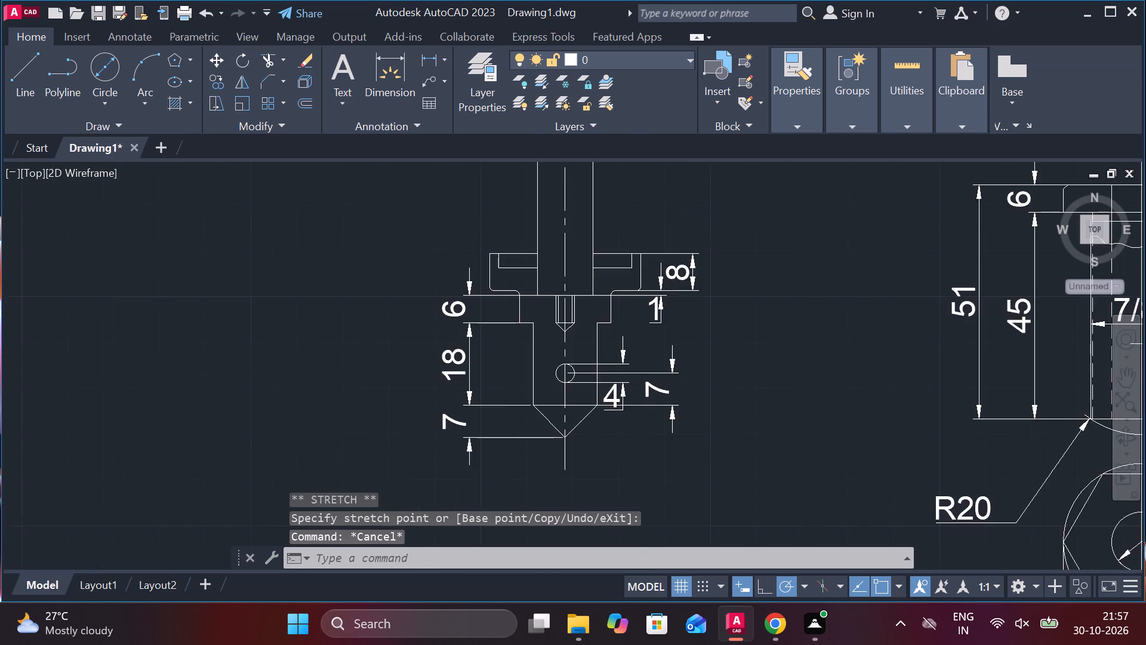
scroll(583, 288, up, 2)
scroll(618, 340, down, 1)
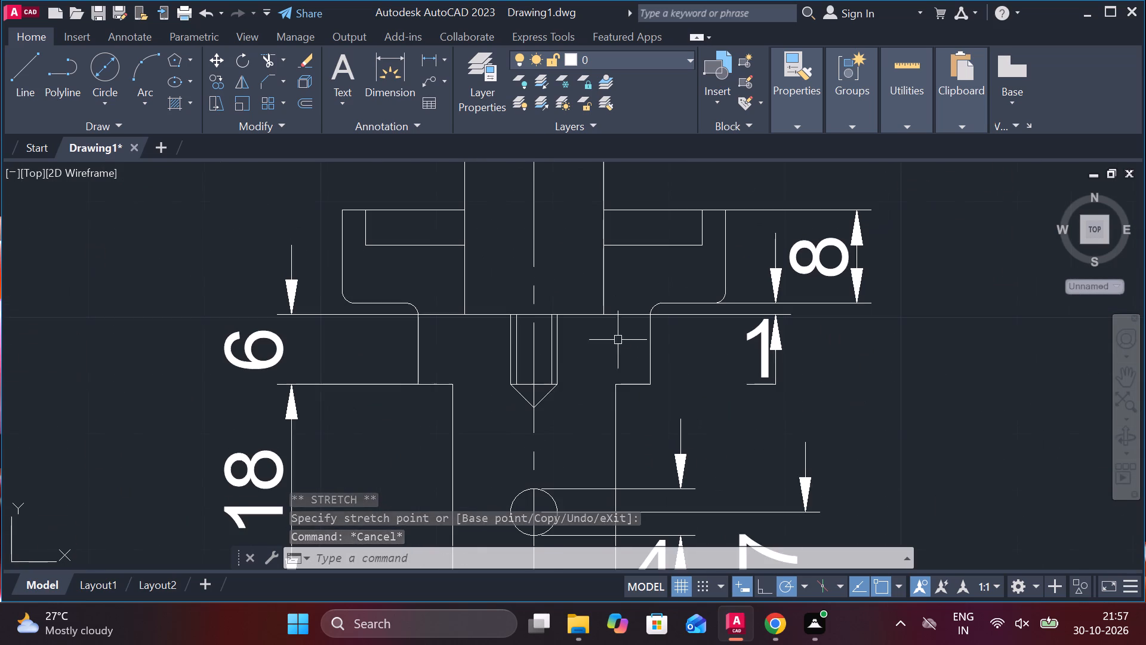
key(space)
click(418, 382)
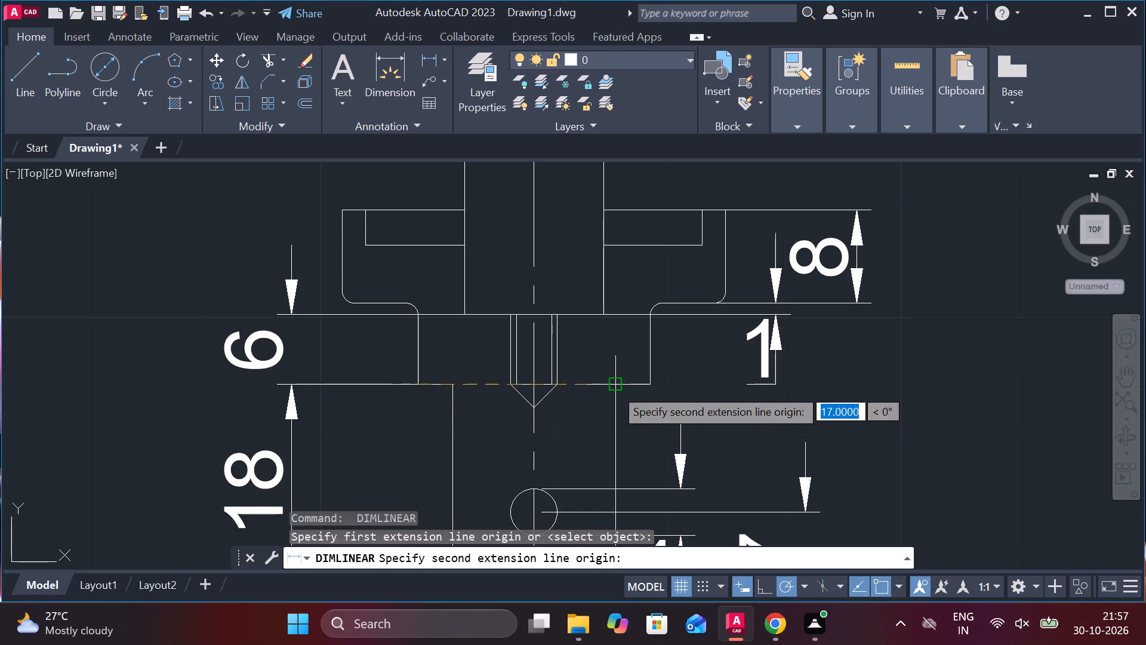
click(648, 388)
scroll(632, 402, down, 2)
scroll(624, 420, up, 2)
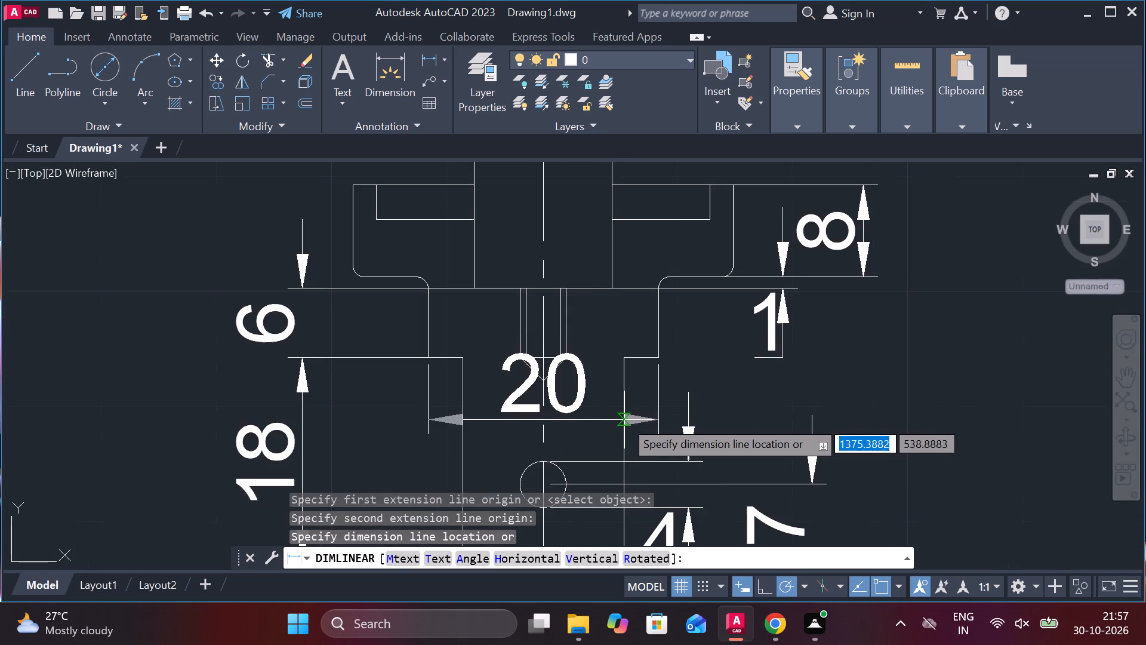
scroll(623, 422, up, 1)
click(636, 416)
key(Escape)
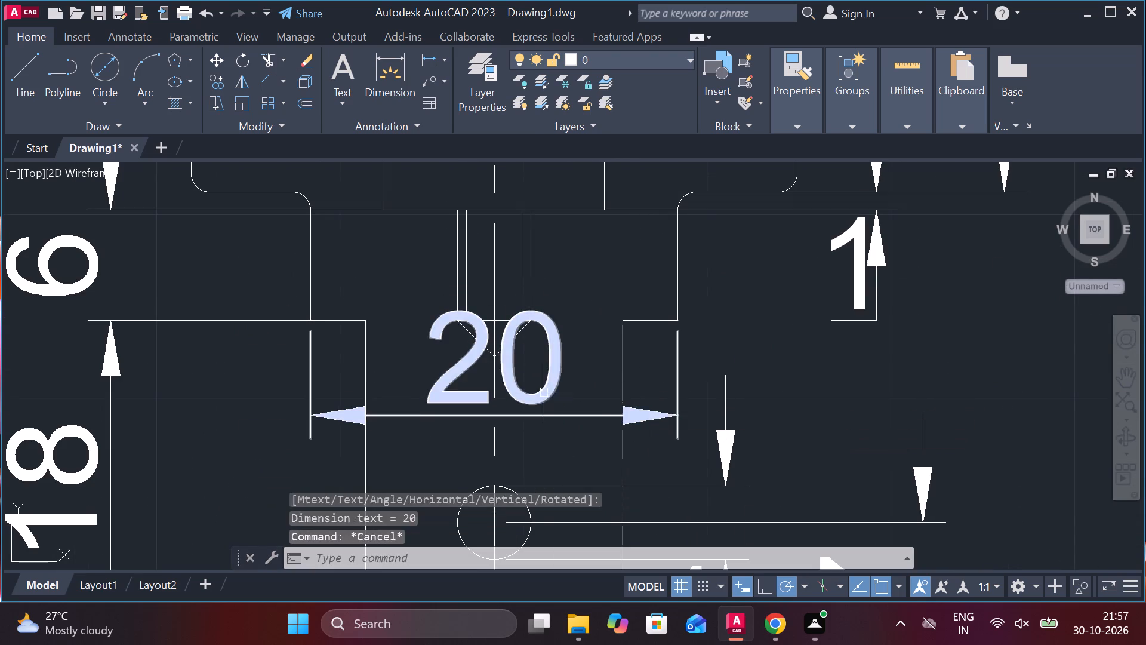
Move the shoulder-width dimension's text outside the part, to the right of its extension lines and below the 1 dimension.
click(544, 392)
click(492, 361)
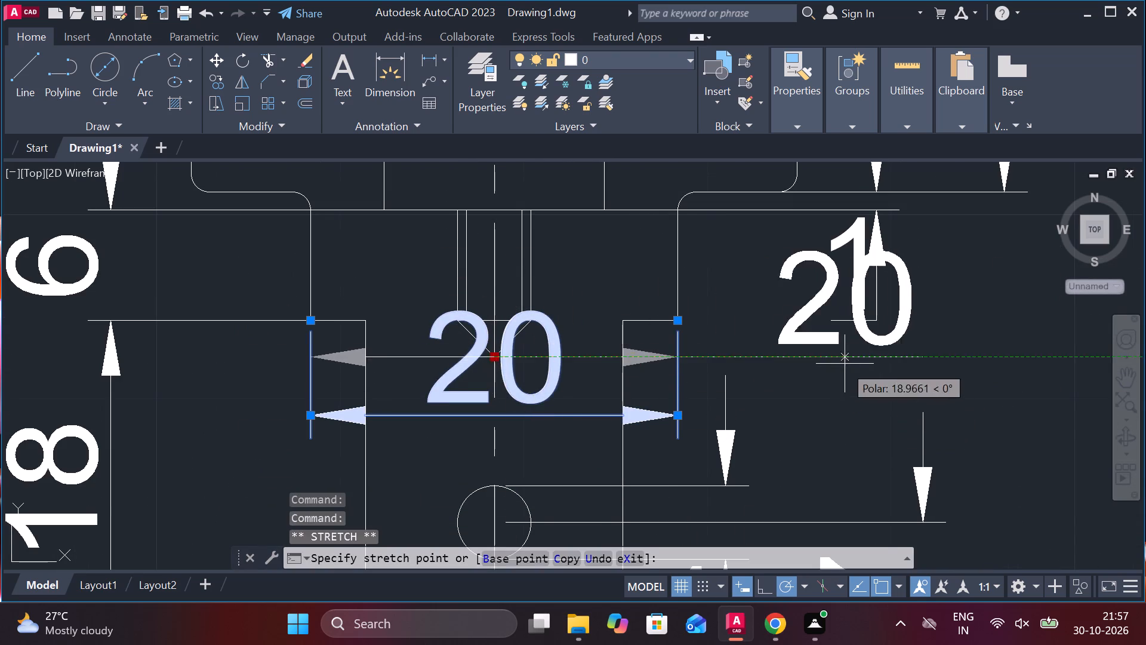
middle_drag(982, 394, 891, 388)
scroll(880, 386, down, 1)
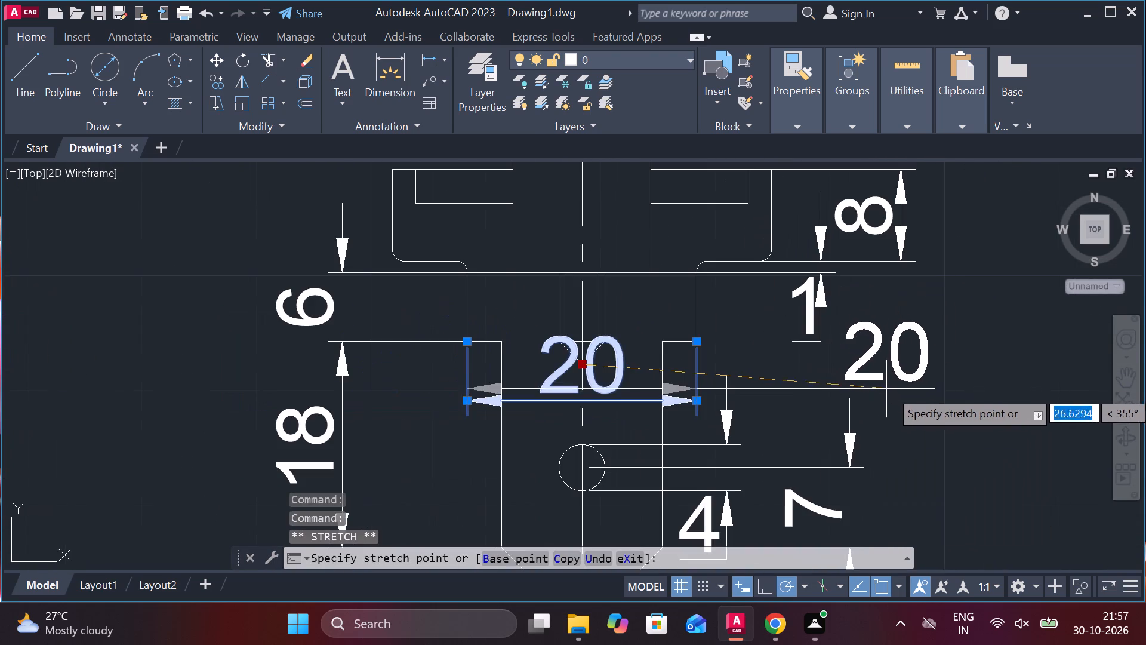
scroll(886, 390, up, 1)
click(877, 387)
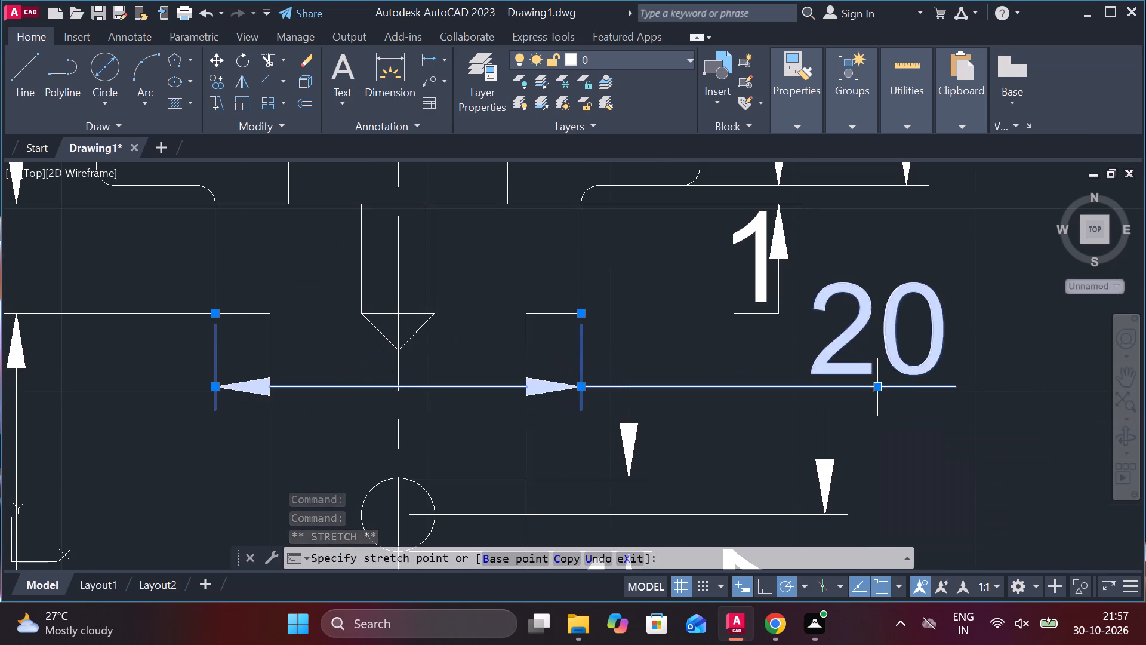
key(Escape)
Insert a diameter symbol before the shoulder-width dimension's text so it reads Ø20.
double_click(848, 352)
key(Escape)
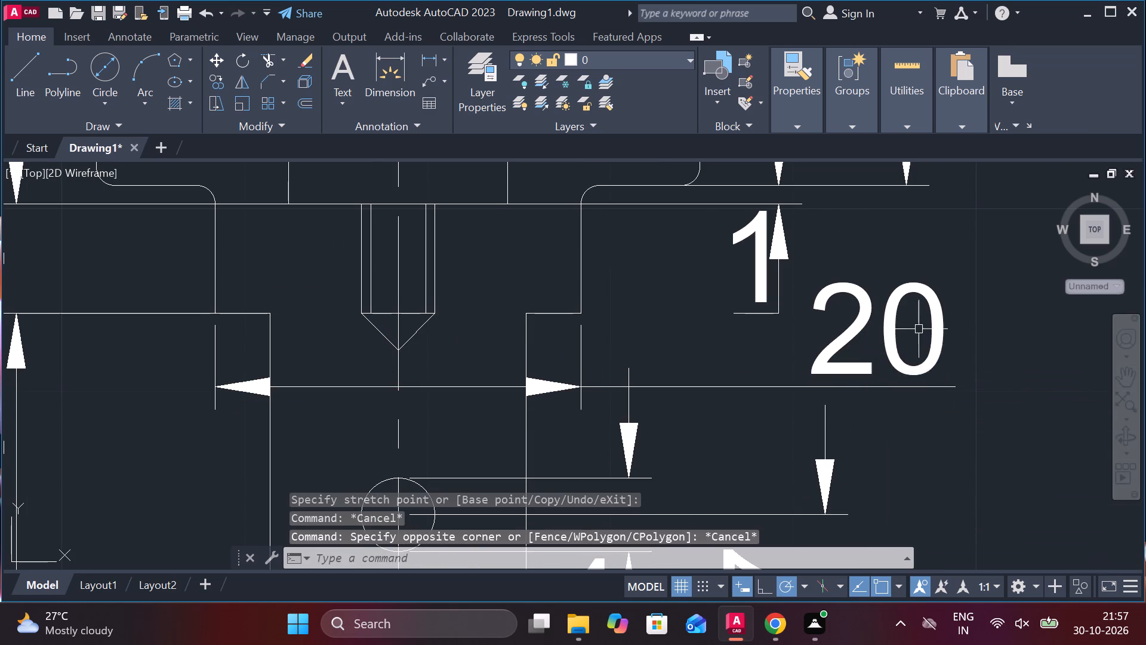
double_click(865, 319)
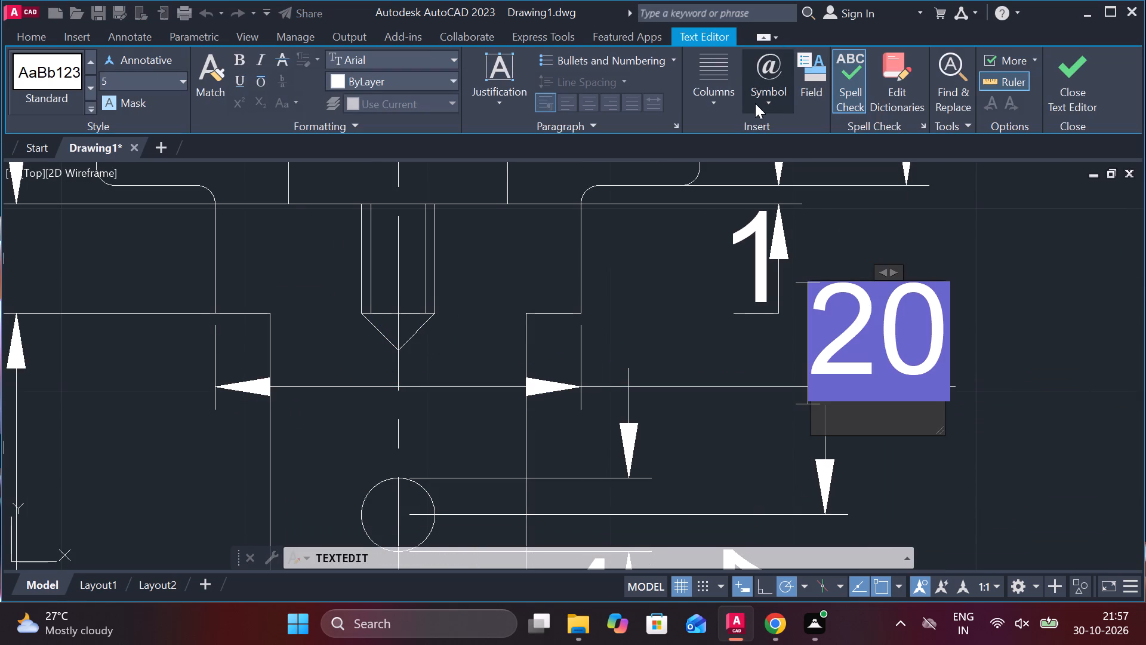
click(762, 103)
click(799, 182)
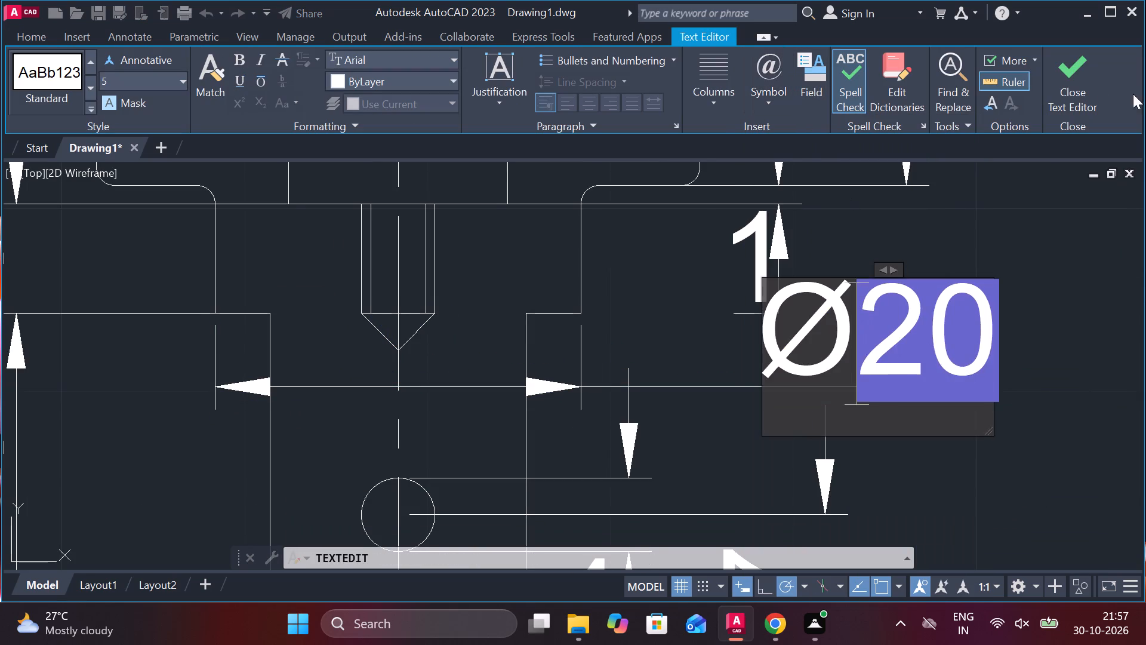
click(1087, 78)
scroll(966, 266, down, 1)
middle_drag(880, 263, 891, 312)
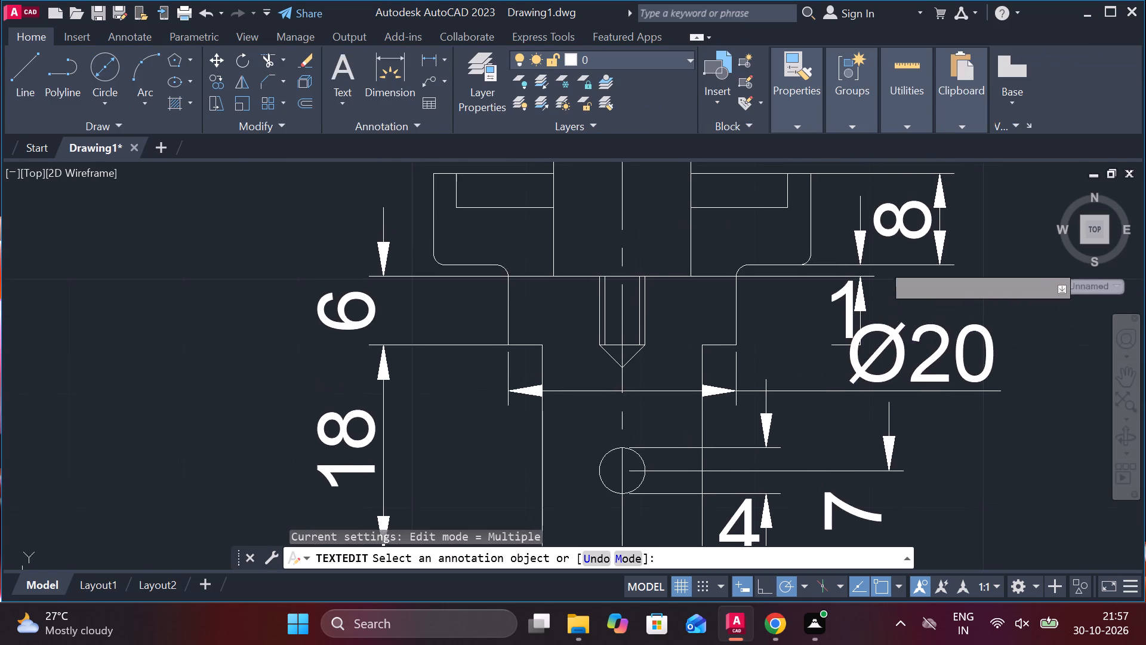
scroll(863, 282, up, 2)
key(Escape)
Shift the 1 dimension's text inward toward the part, away from the Ø20 text.
click(848, 290)
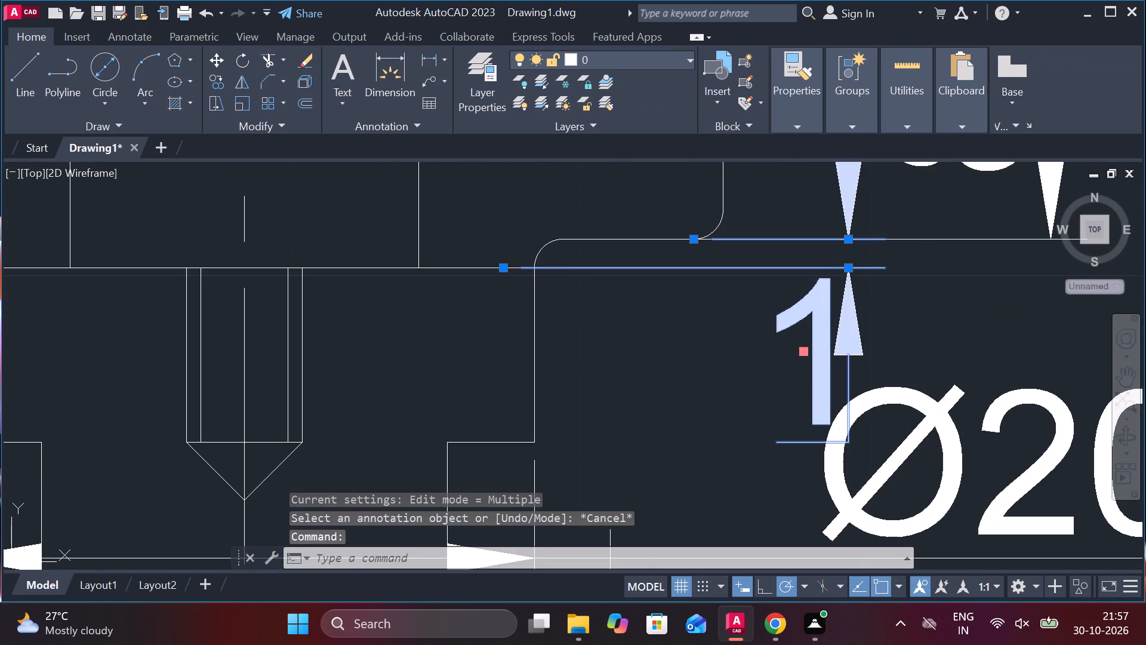
click(805, 351)
click(721, 355)
scroll(738, 348, down, 2)
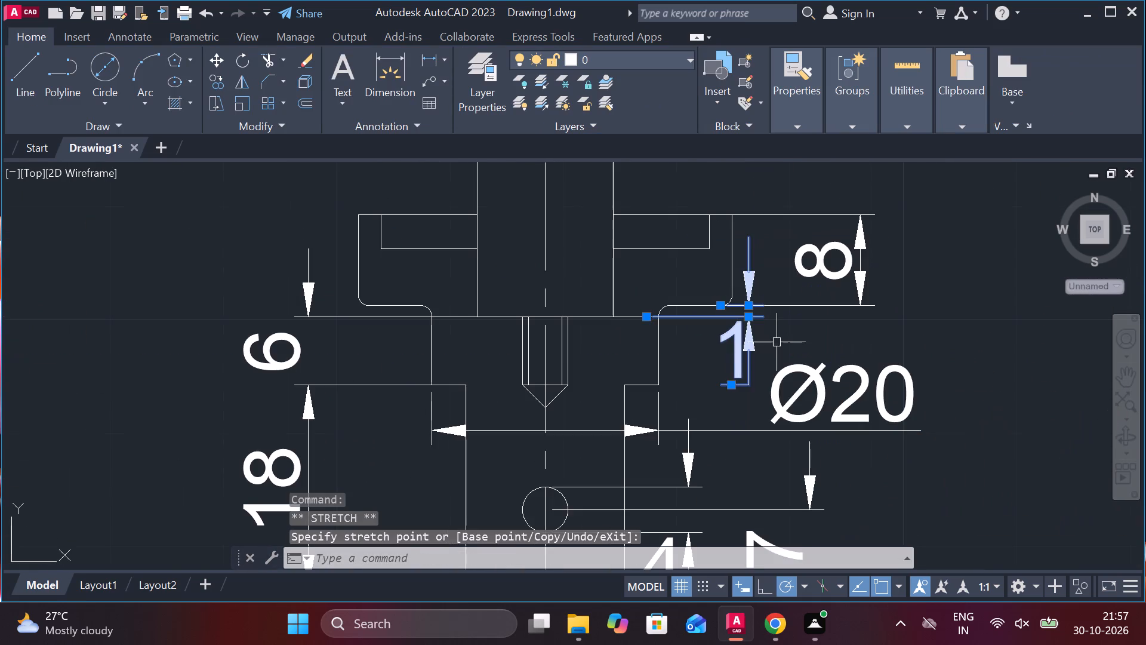
key(Escape)
Add a horizontal linear dimension across the straight lower body's bottom corners, placed below the pointed tip.
middle_drag(874, 396, 864, 395)
scroll(870, 355, down, 1)
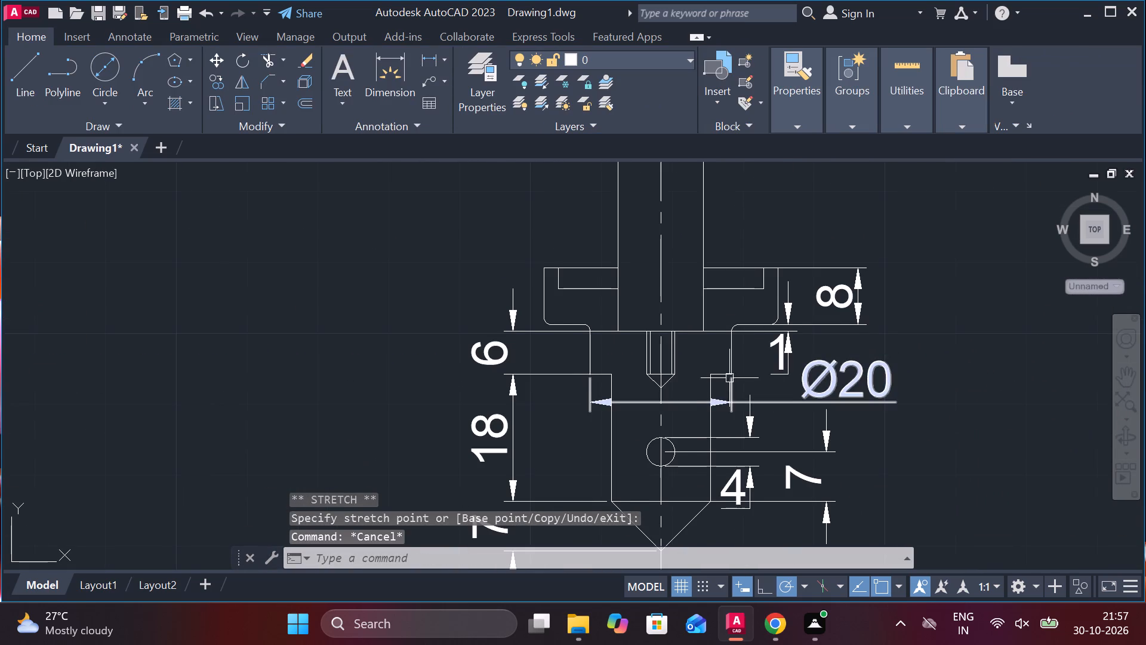
middle_drag(730, 361, 744, 325)
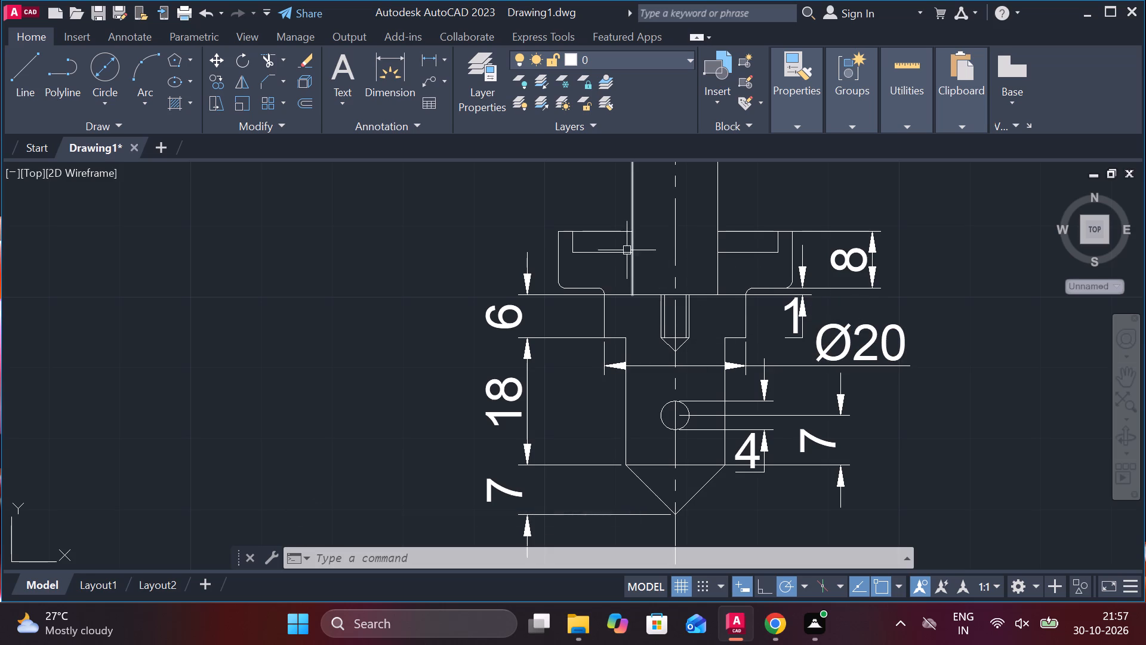
middle_drag(668, 414, 604, 106)
middle_drag(575, 194, 550, 281)
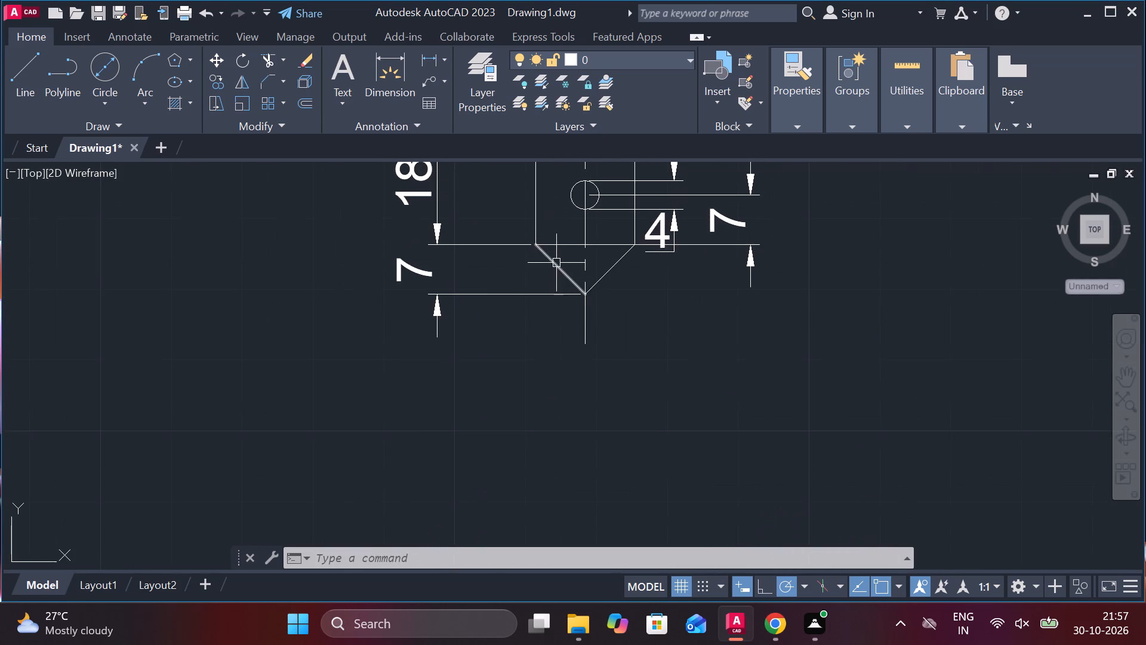
key(space)
key(space)
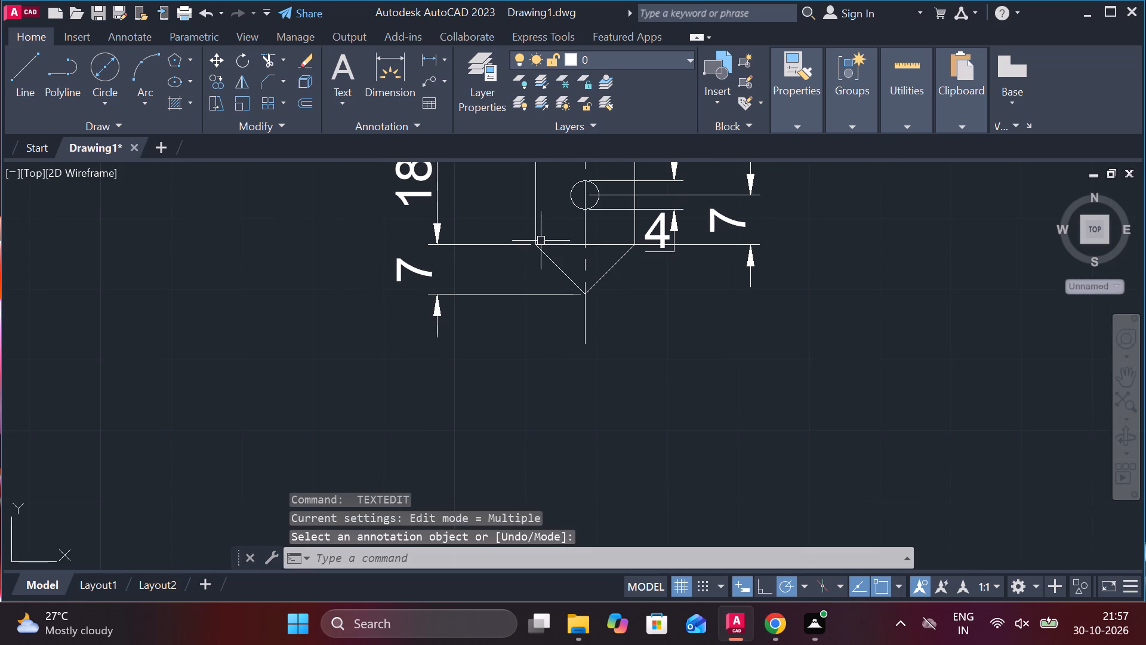
click(424, 59)
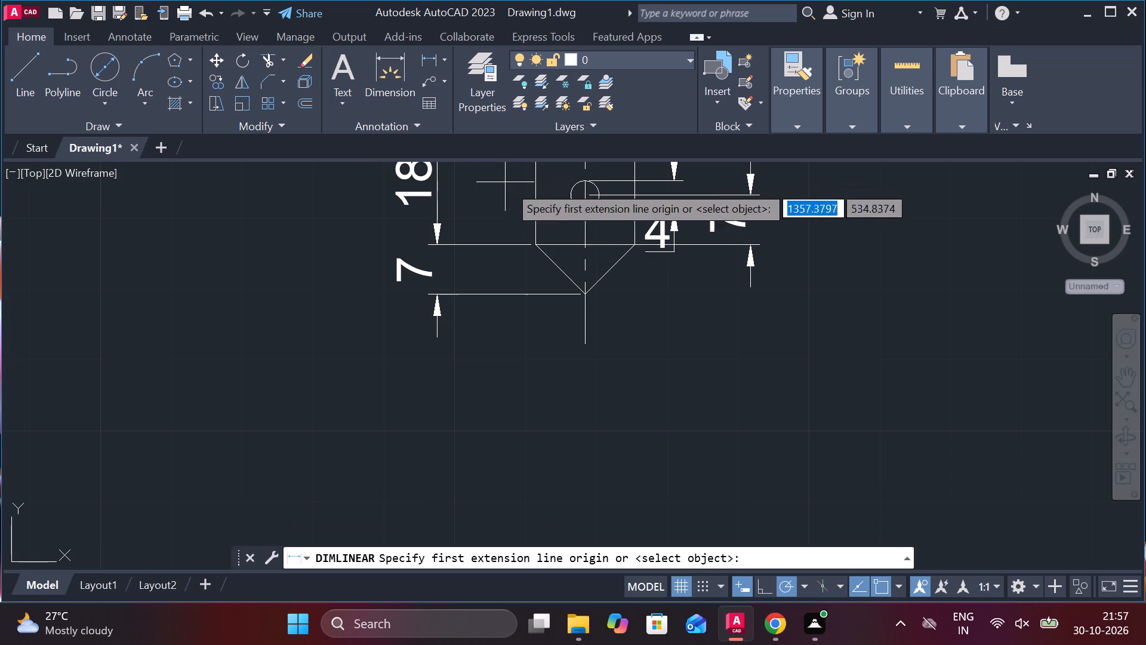
click(532, 240)
click(634, 240)
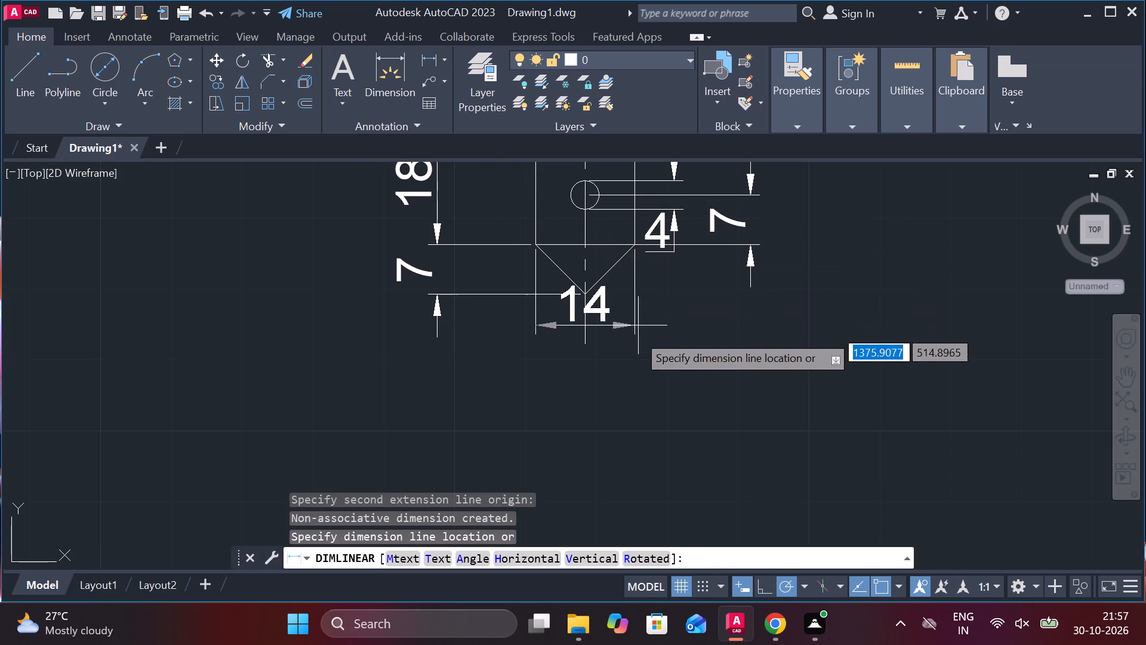
click(641, 368)
Insert a diameter symbol before the lower body's width dimension text so it reads Ø14.
double_click(575, 342)
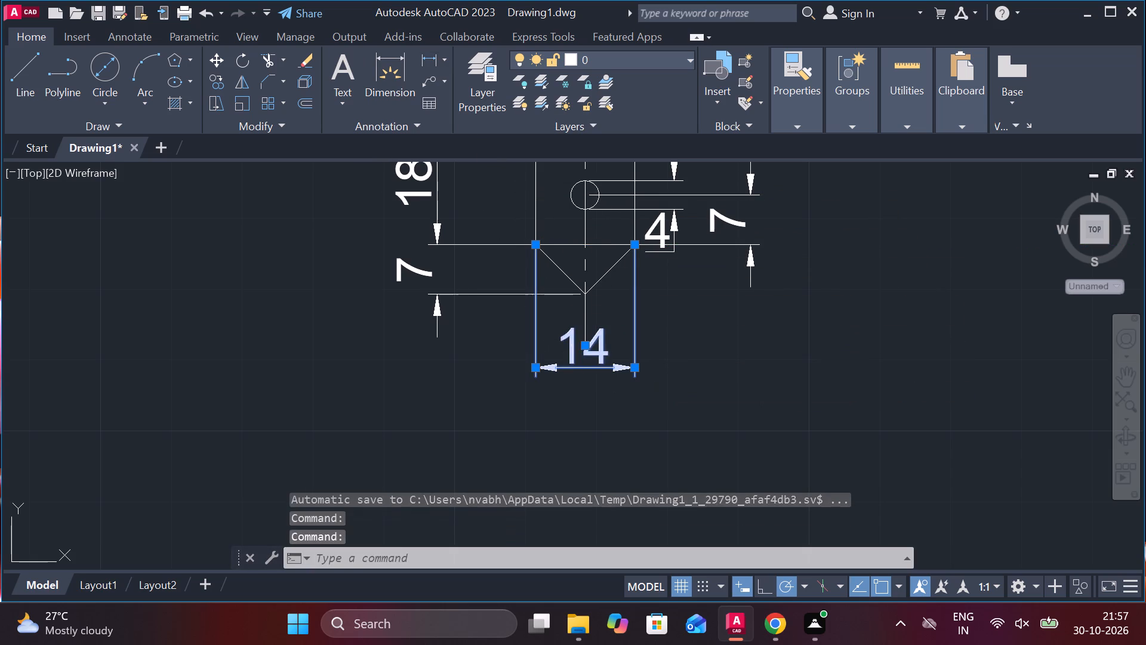
click(768, 99)
click(791, 177)
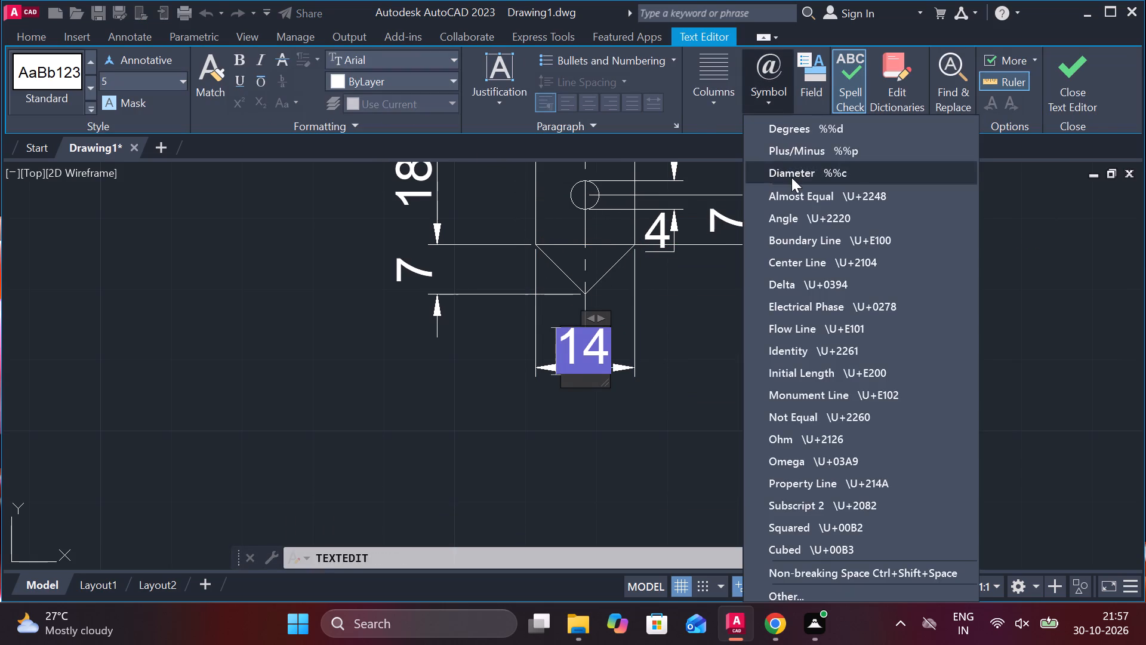
click(1090, 109)
Add a horizontal linear dimension across the flange's outer sides, placed above the flange.
middle_drag(757, 264, 666, 409)
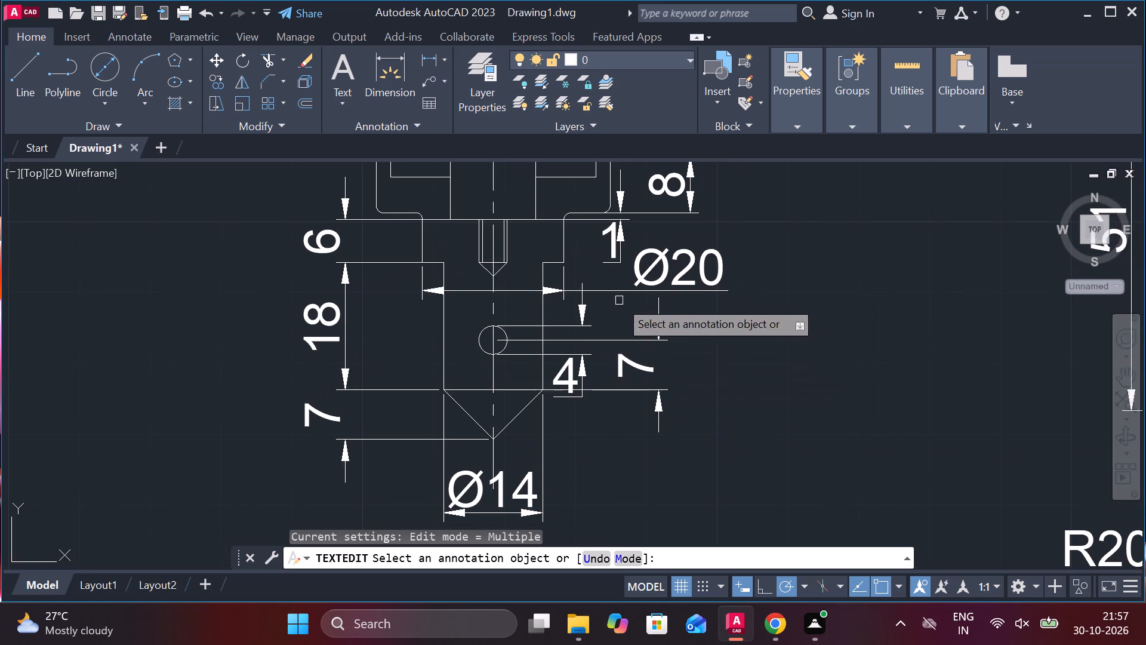
middle_drag(620, 300, 657, 473)
click(427, 58)
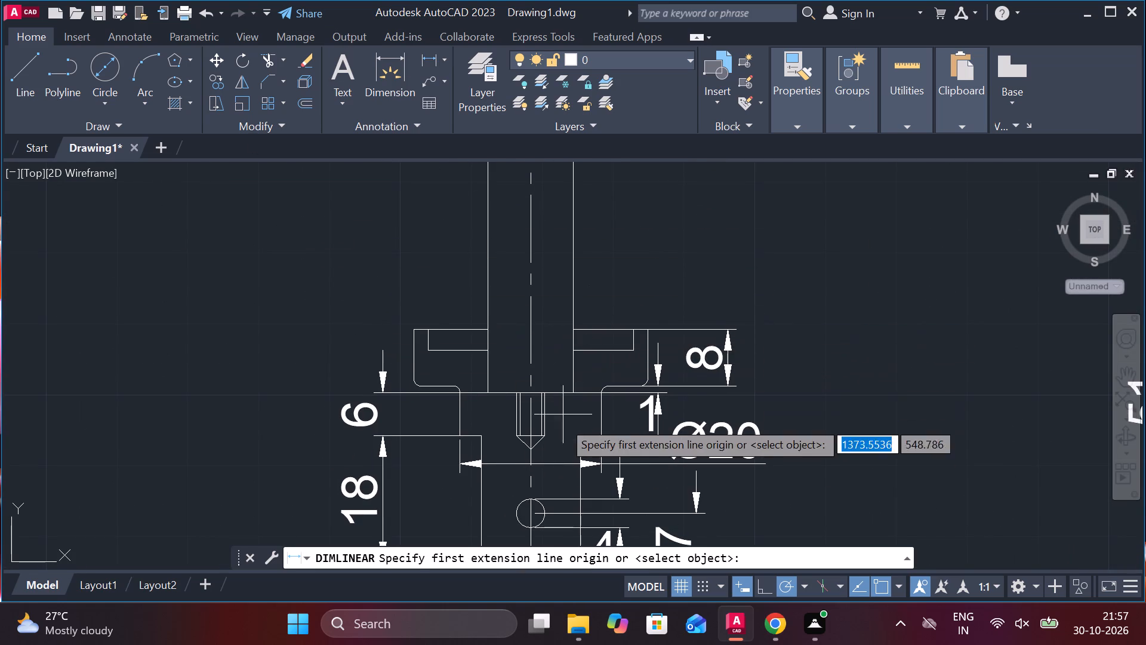
scroll(640, 370, up, 1)
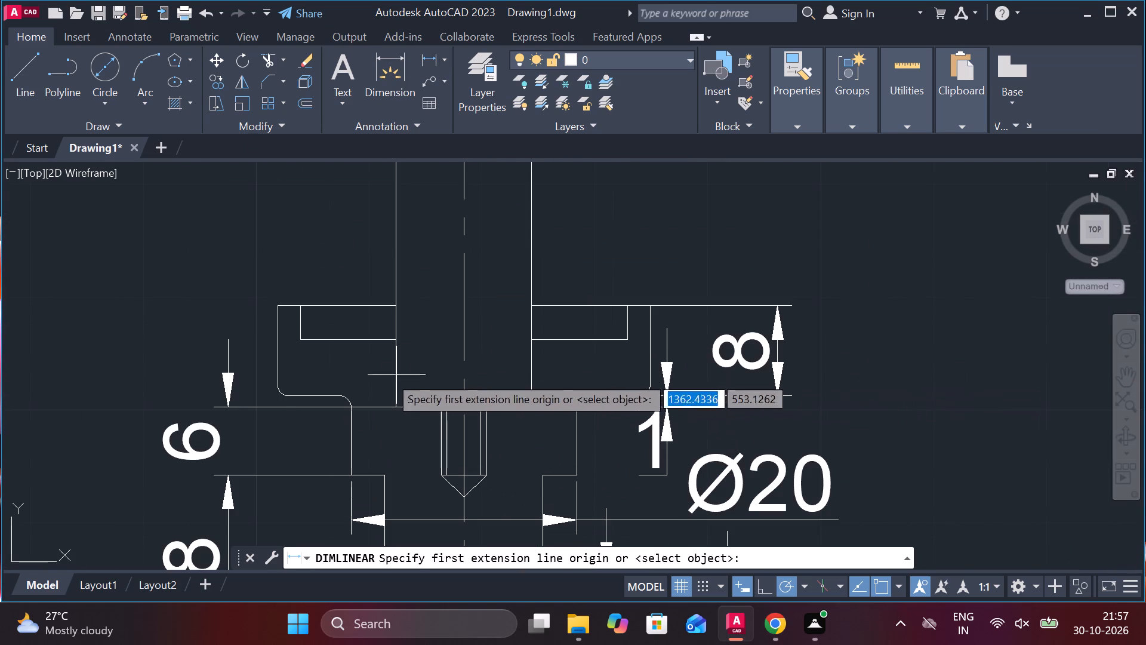
click(279, 377)
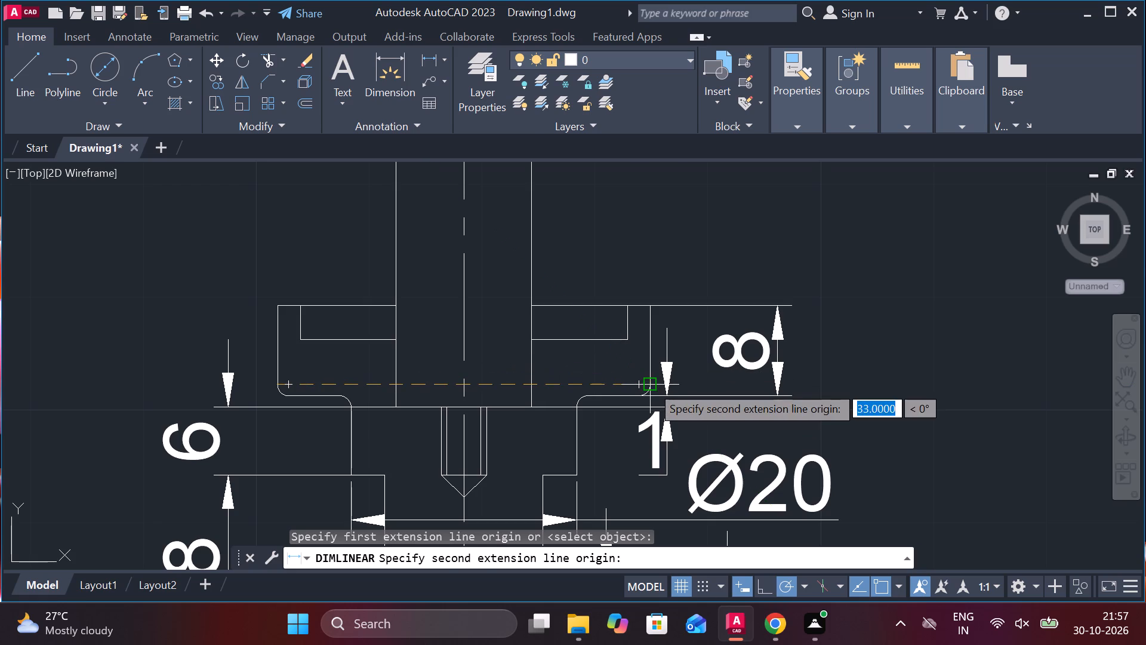
click(651, 385)
middle_drag(586, 242, 600, 324)
scroll(603, 241, down, 1)
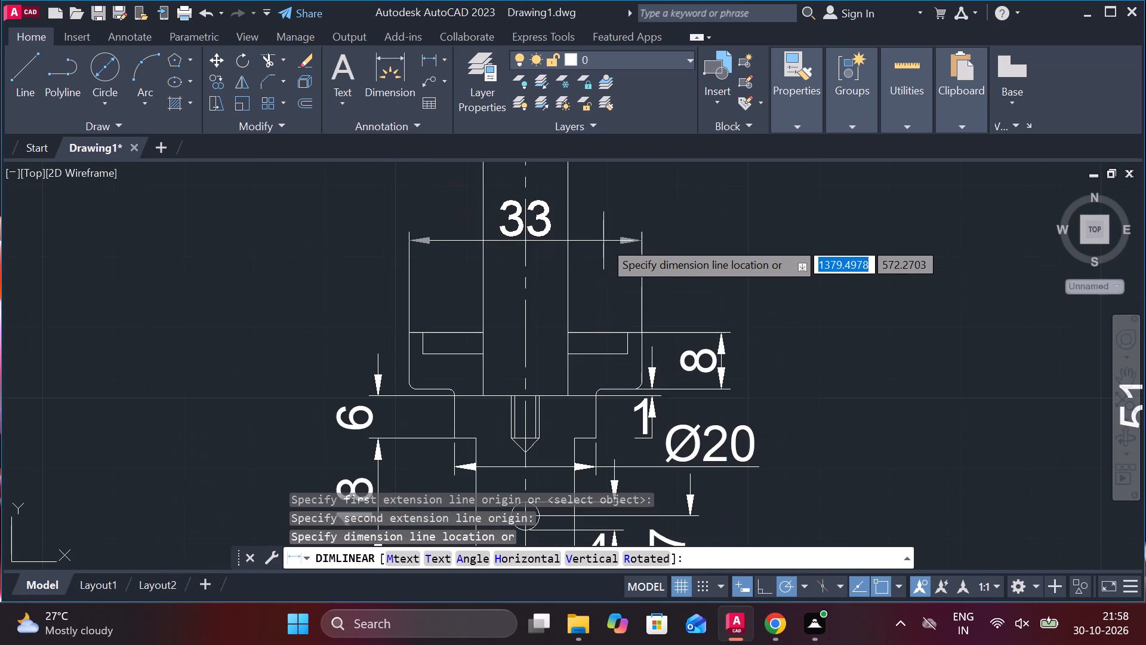
click(606, 235)
Dimension the horizontal width between the flange's inner recess edges, placed below the overall flange width dimension.
key(space)
click(430, 331)
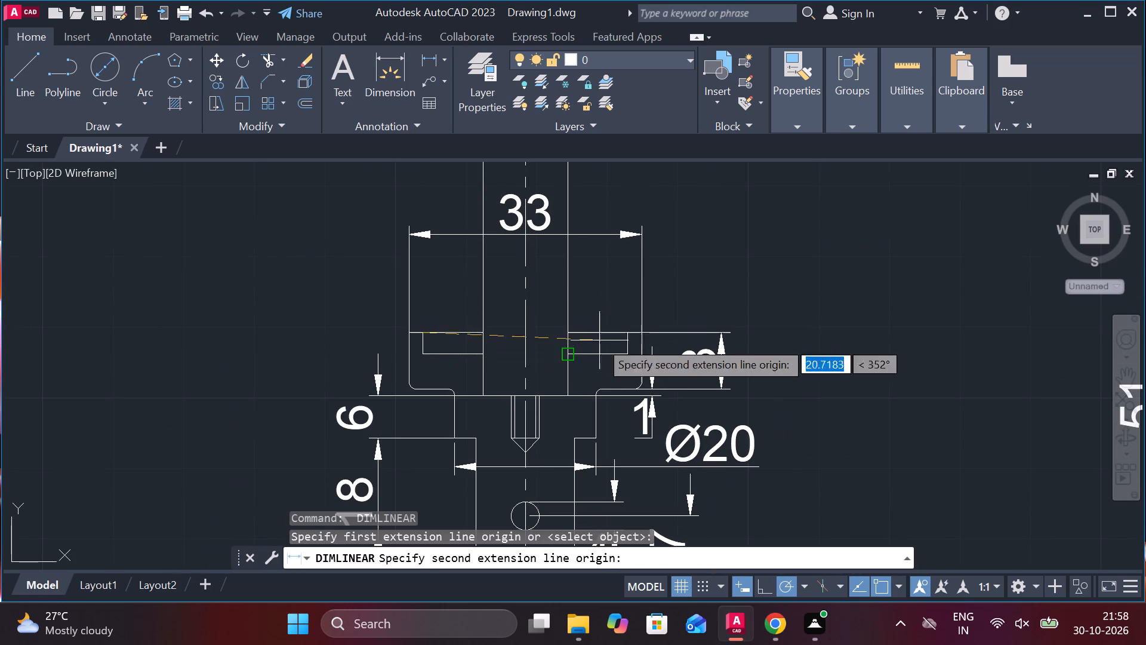
click(627, 332)
click(606, 294)
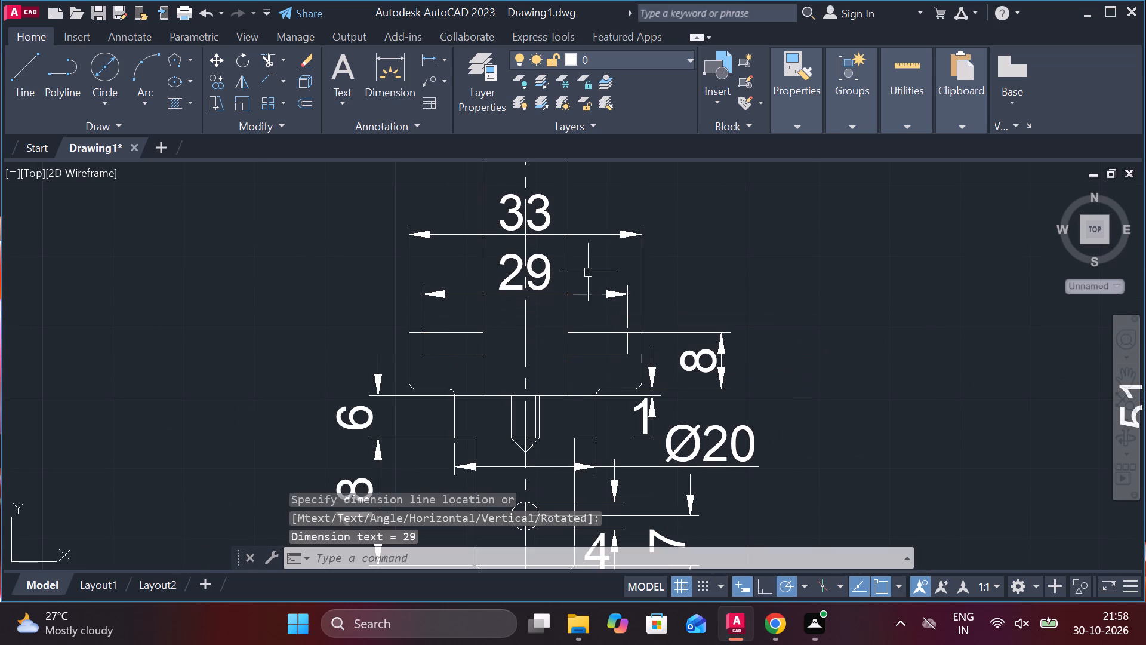
Insert a diameter symbol before the overall flange width dimension's text so it reads Ø33, and end text editing.
double_click(529, 223)
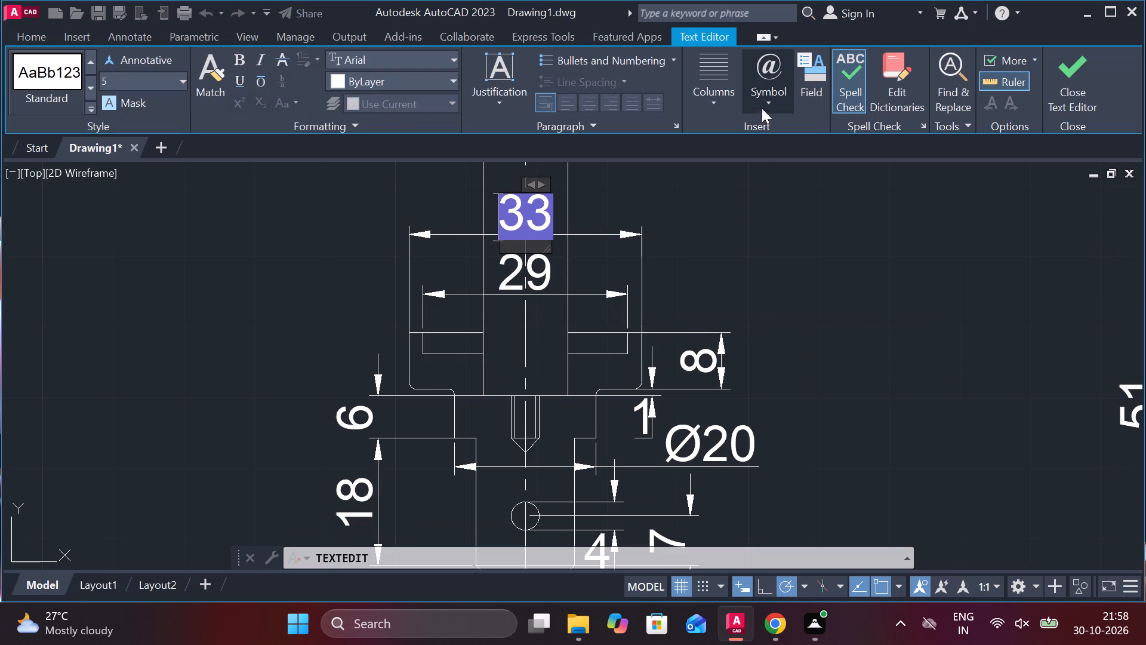
click(766, 103)
click(803, 182)
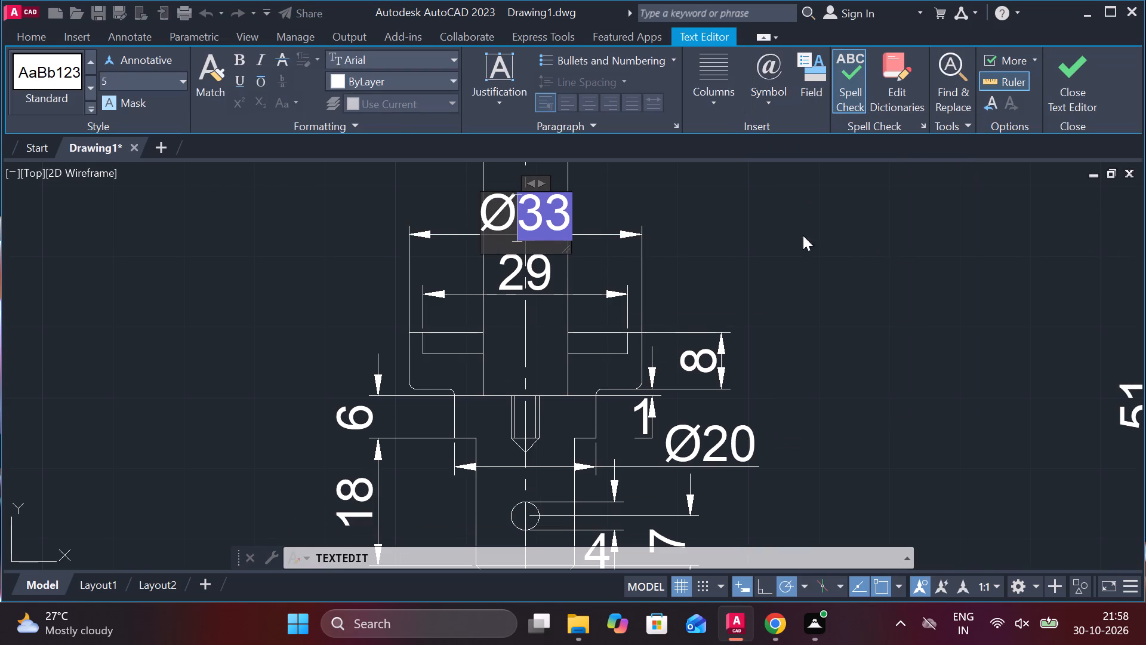
click(1056, 84)
right_click(750, 231)
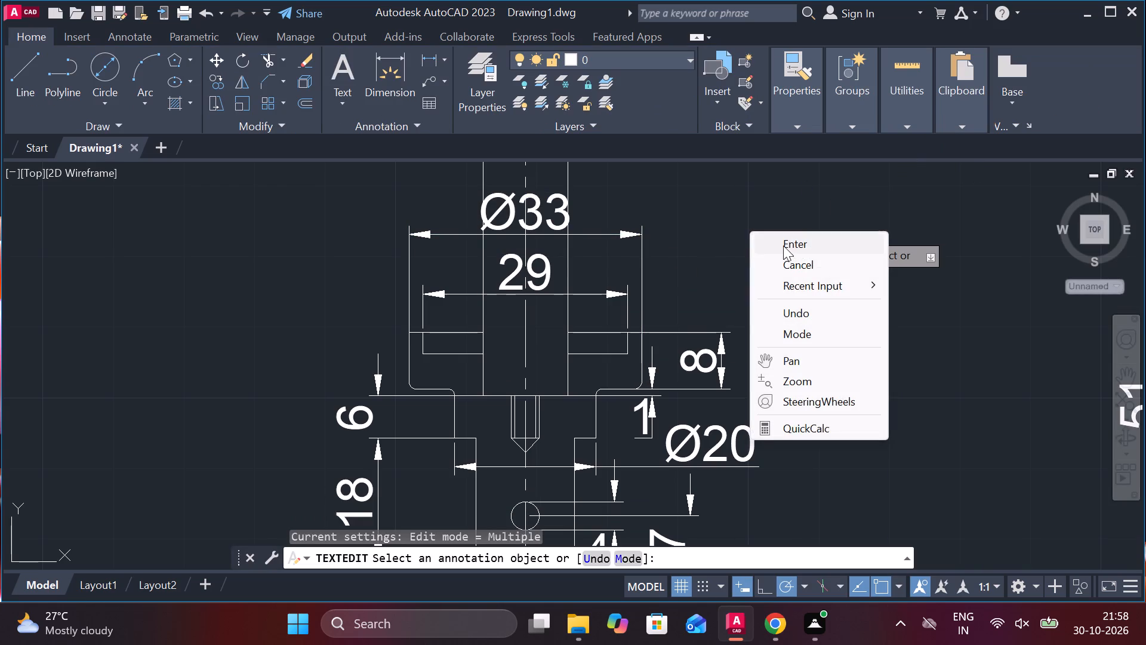
key(Escape)
right_click(757, 245)
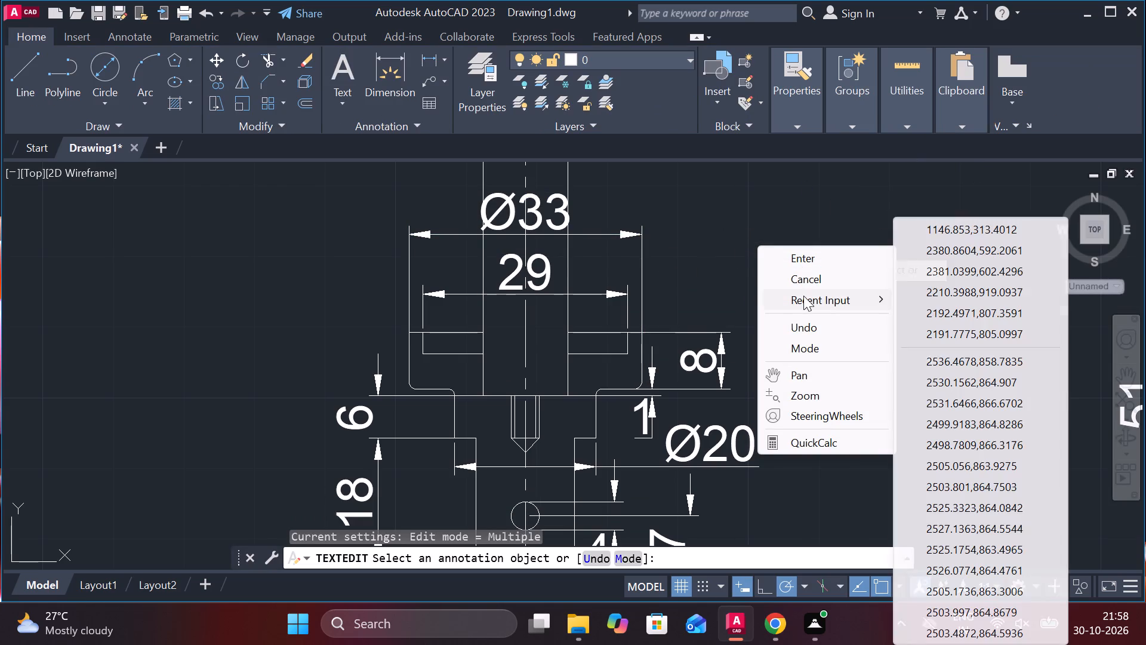
key(Escape)
key(Escape)
Insert a diameter symbol before the flange recess width dimension's text so it reads Ø29, and end text editing.
right_click(765, 236)
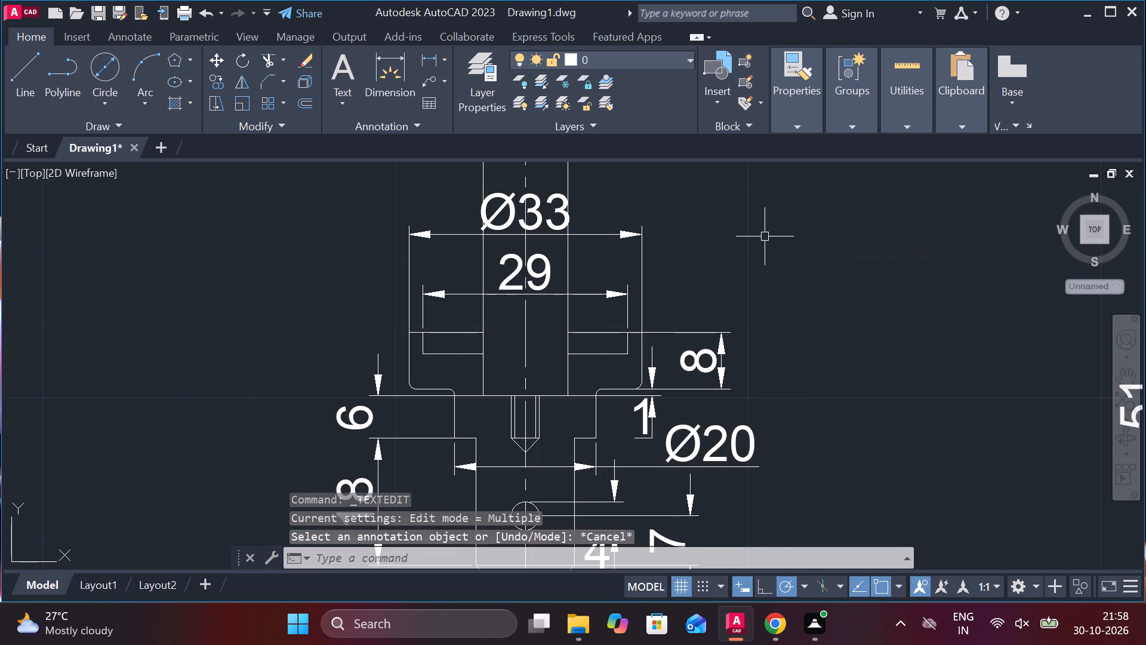
click(842, 253)
double_click(544, 278)
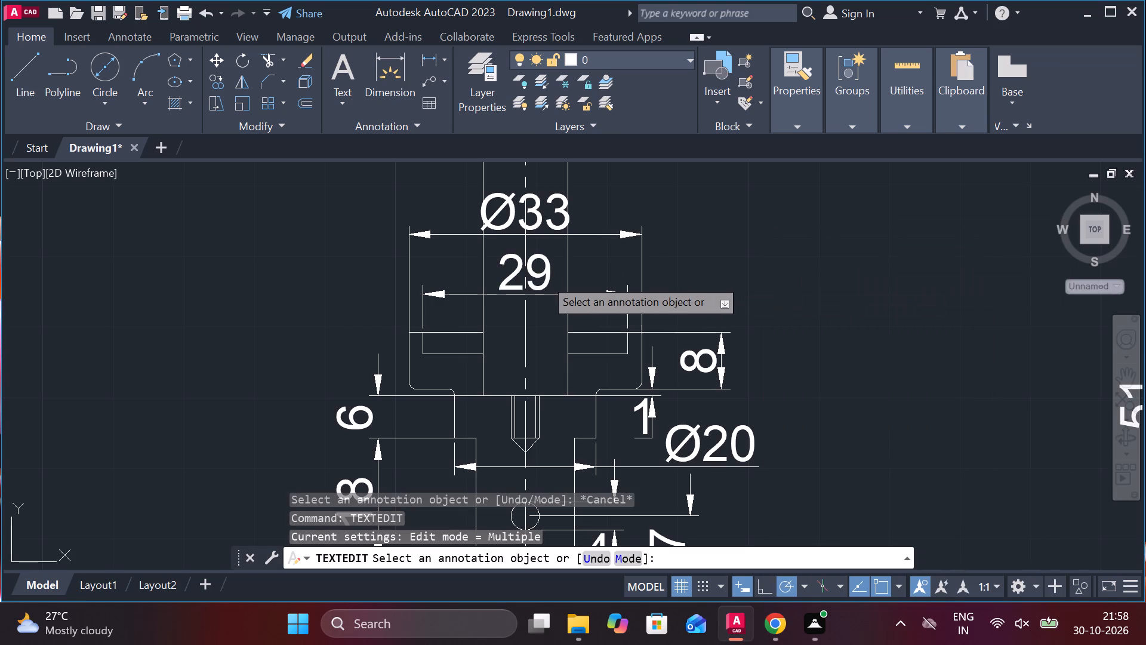
click(765, 103)
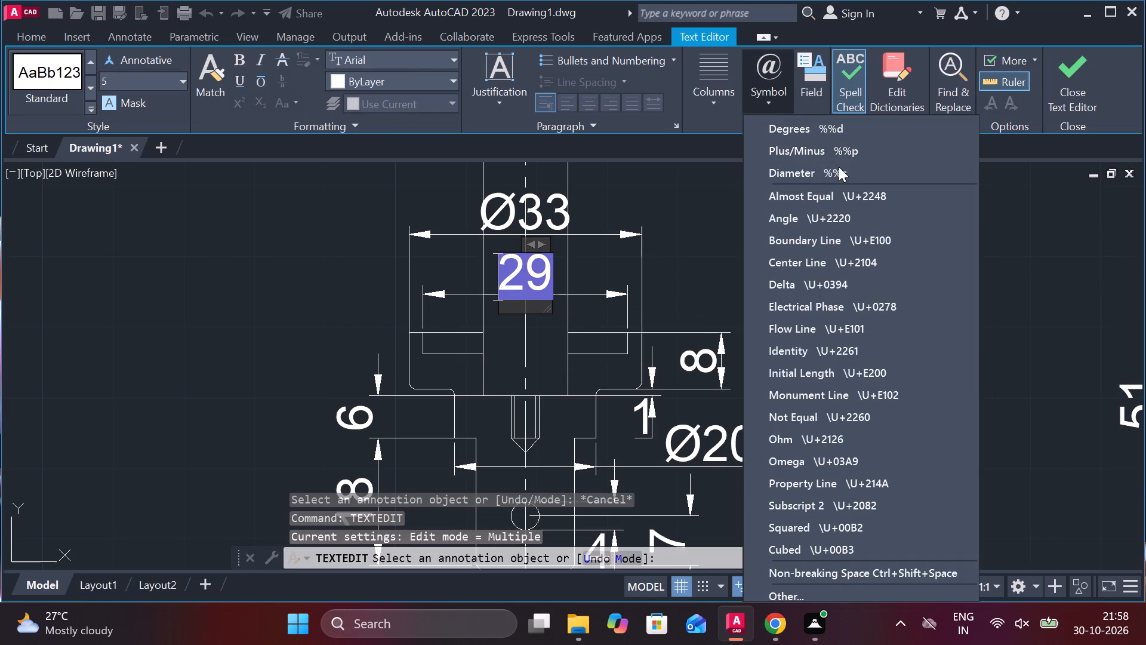
click(839, 167)
click(1045, 106)
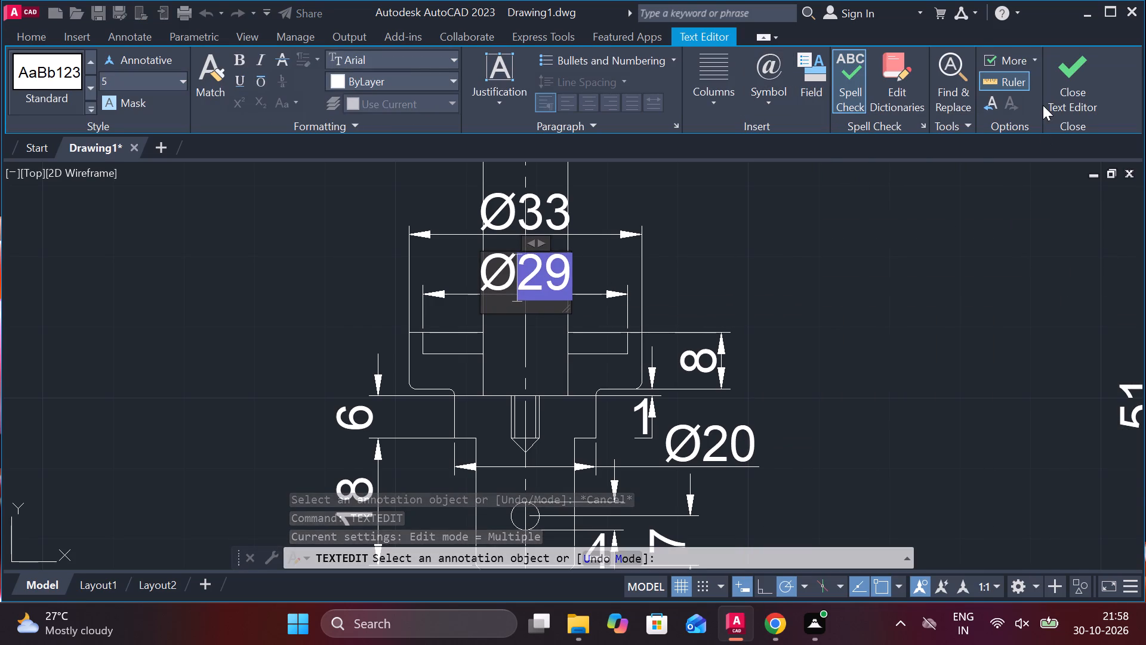
click(1059, 97)
scroll(739, 285, down, 2)
key(Escape)
scroll(698, 277, up, 2)
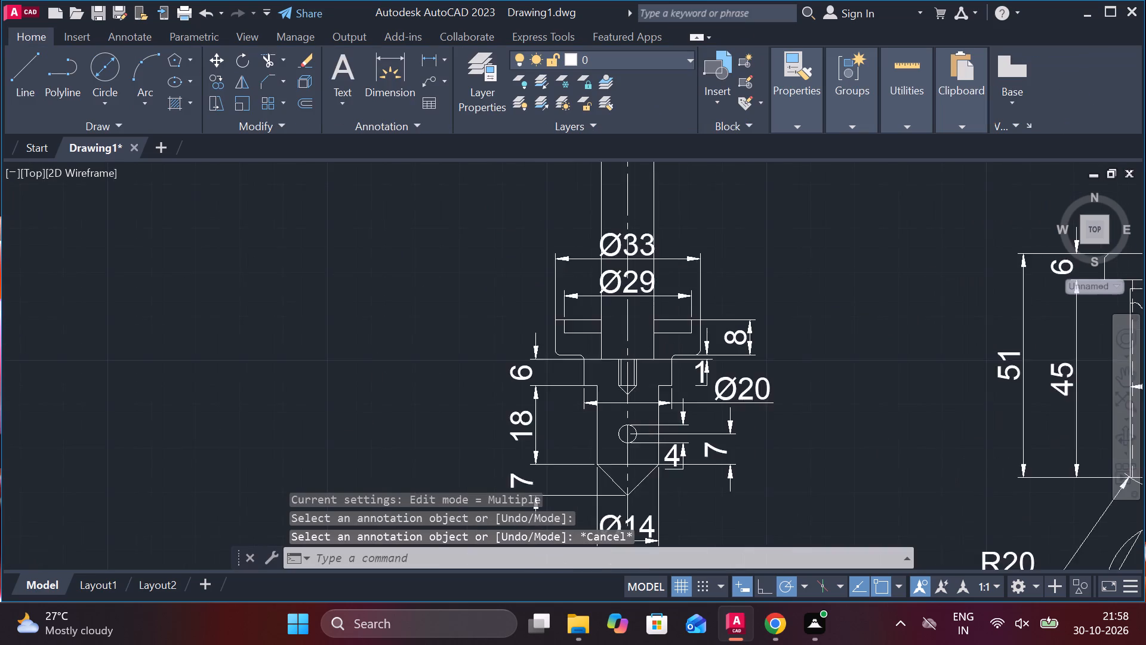
click(654, 248)
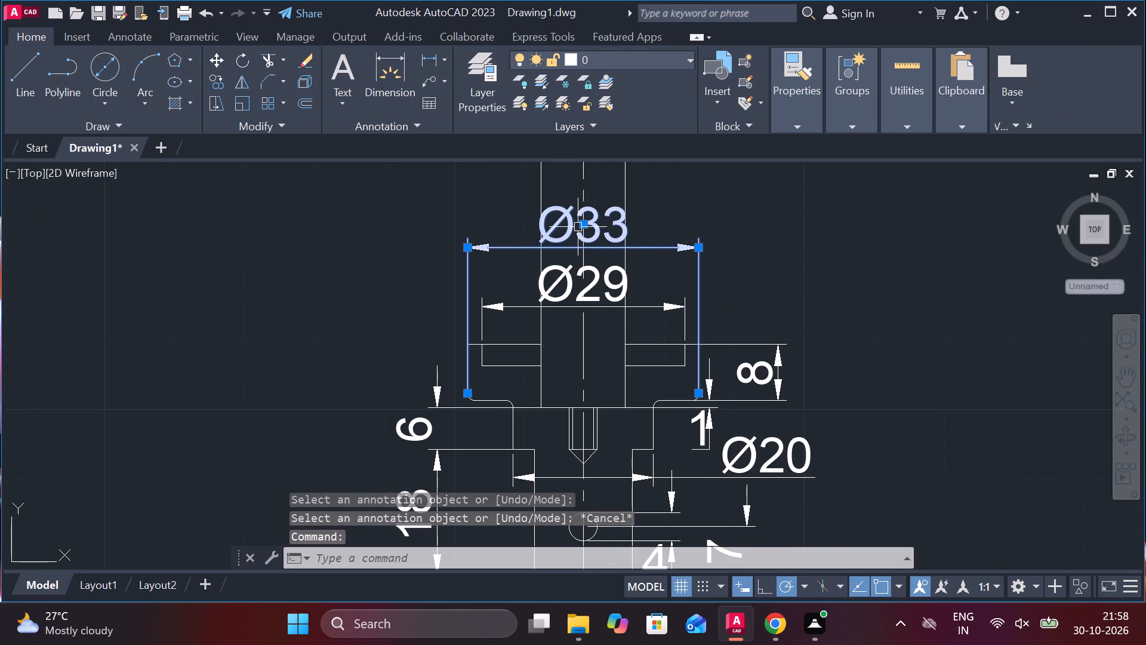
key(Escape)
Add a vertical linear dimension for the part's overall height, from the shaft's top end to the pointed tip, placed left of the part.
middle_drag(640, 256, 636, 374)
scroll(604, 319, down, 2)
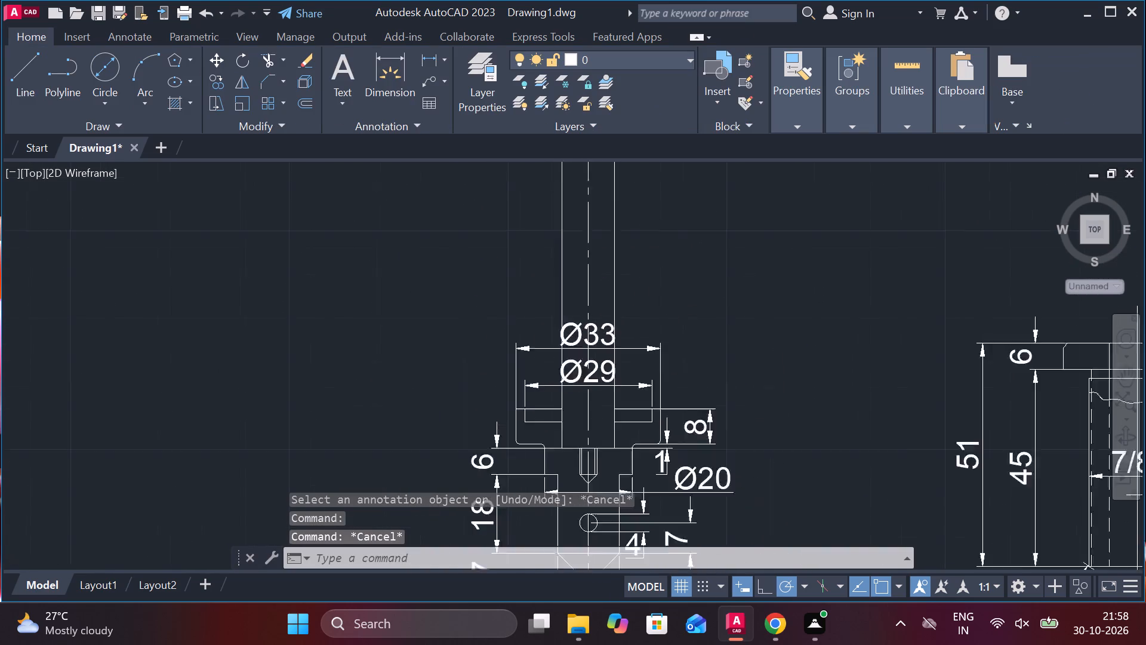
middle_drag(618, 257, 618, 296)
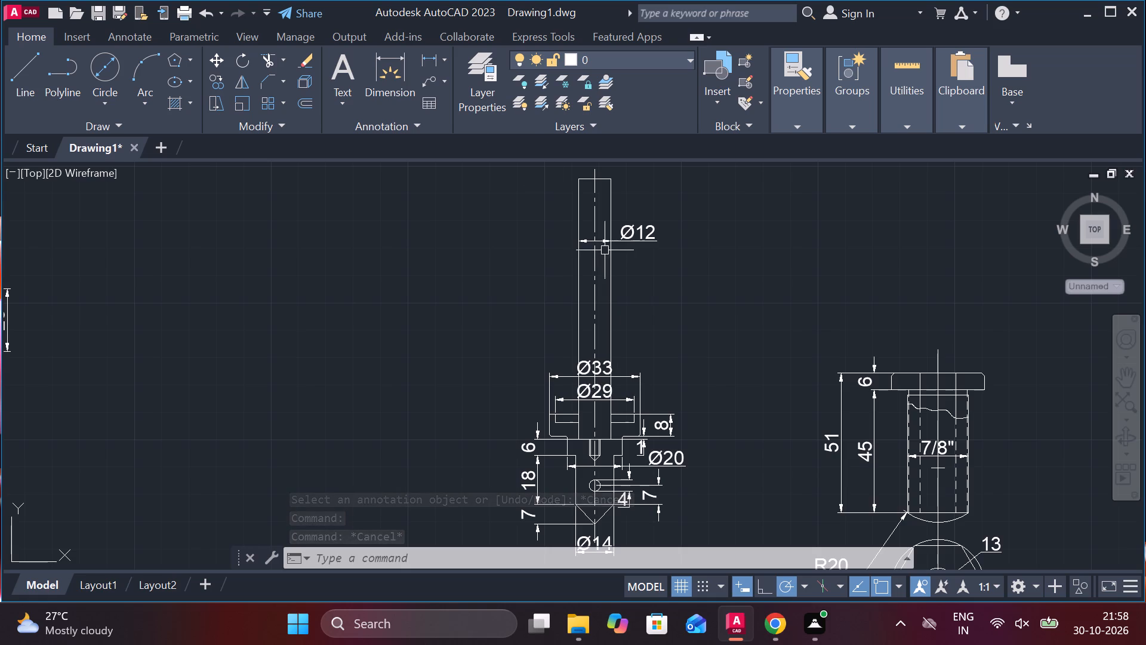
click(430, 60)
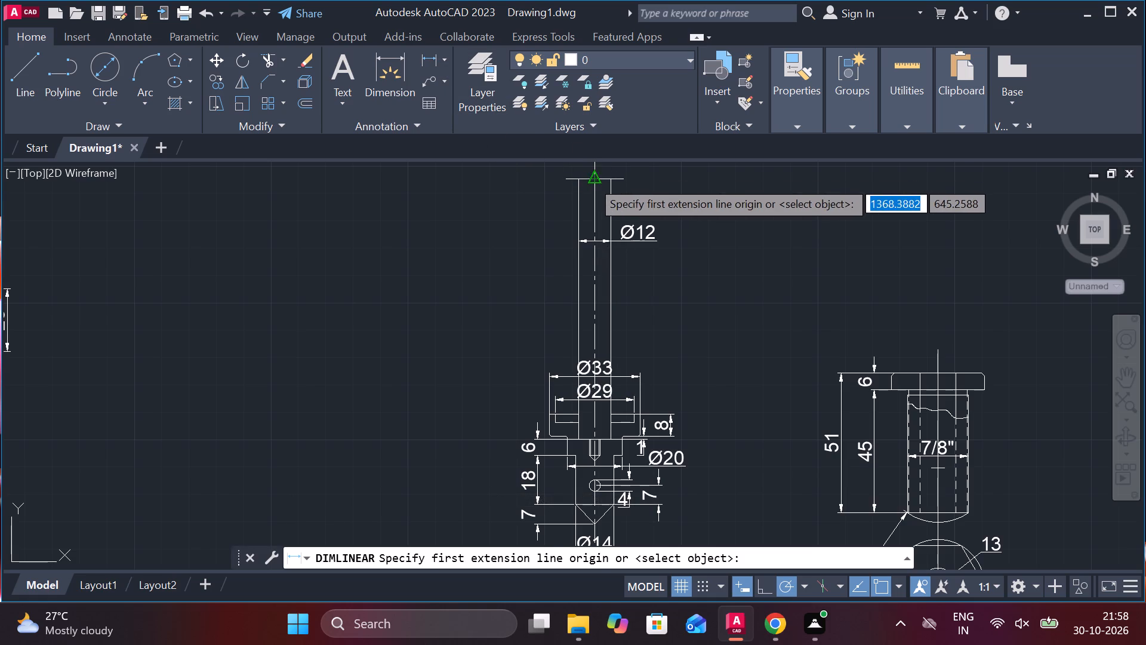
click(591, 180)
middle_drag(614, 394, 615, 348)
scroll(629, 425, up, 1)
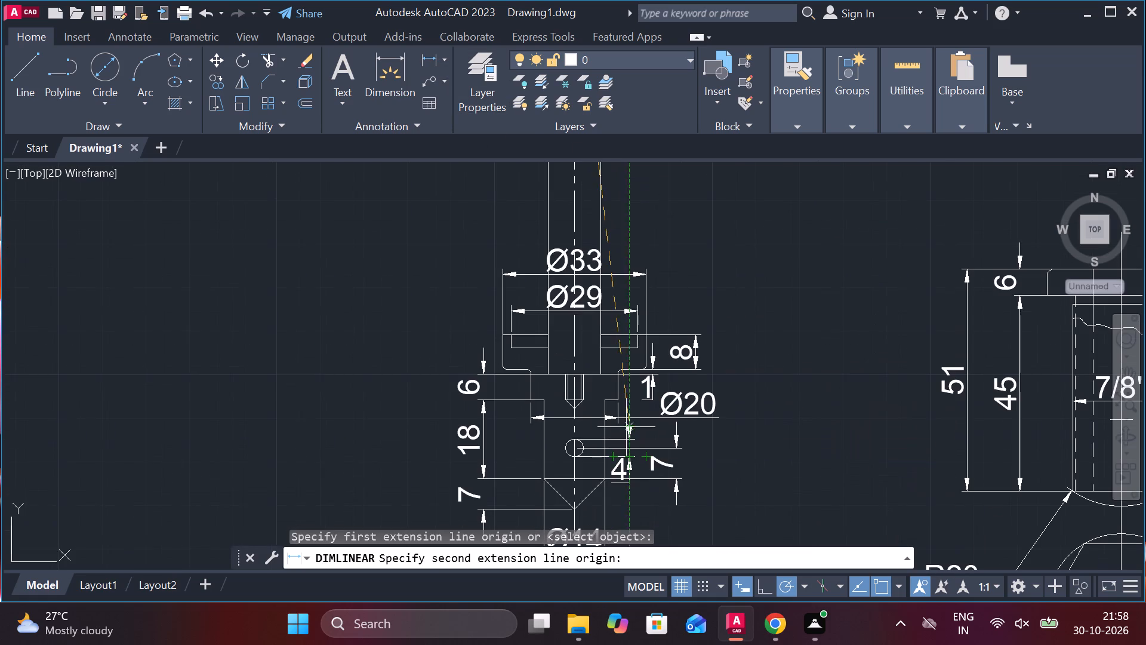
click(571, 508)
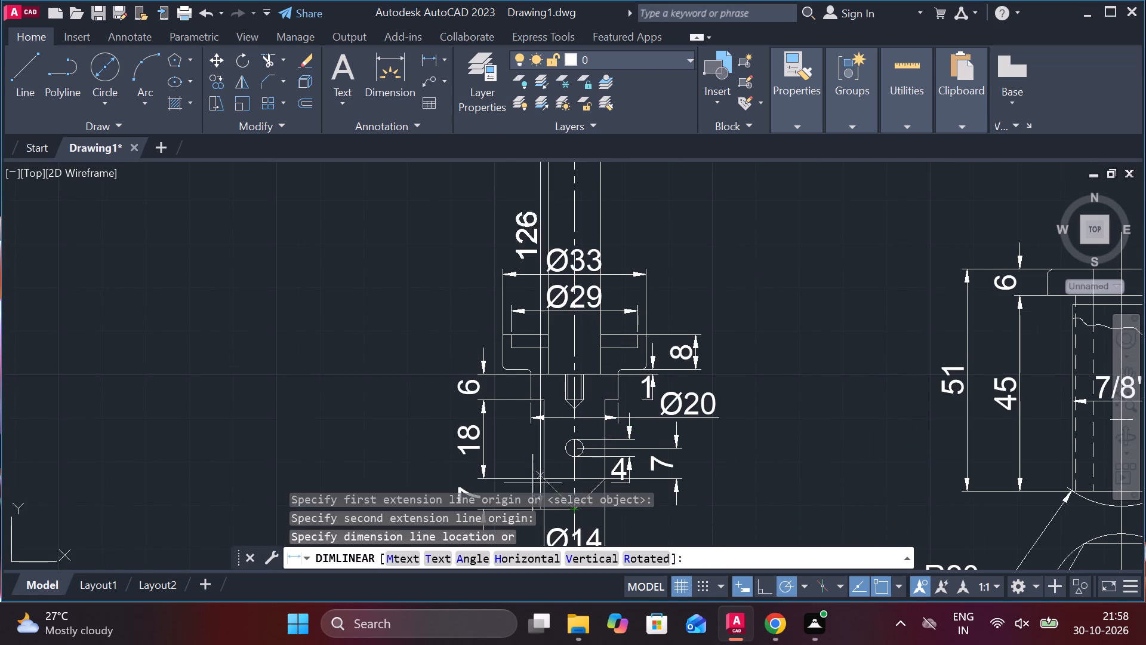
scroll(494, 457, down, 2)
scroll(466, 395, up, 1)
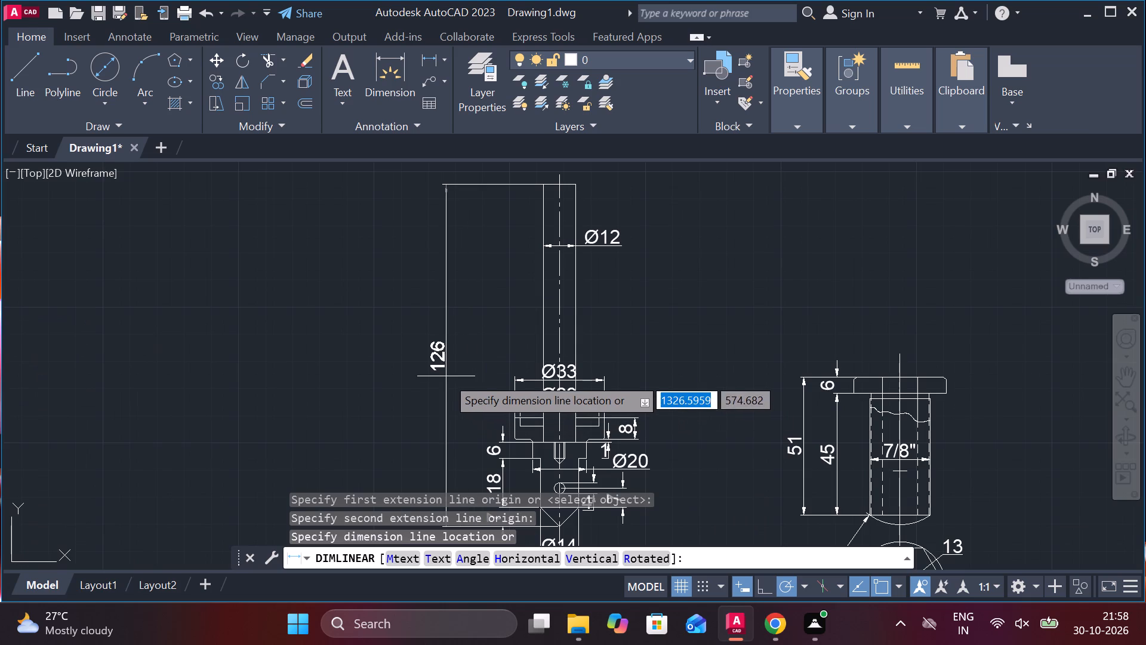
click(449, 380)
Dimension the vertical length from the shaft's top end to the top of the 6-high neck, placed between the overall height dimension and the part.
key(space)
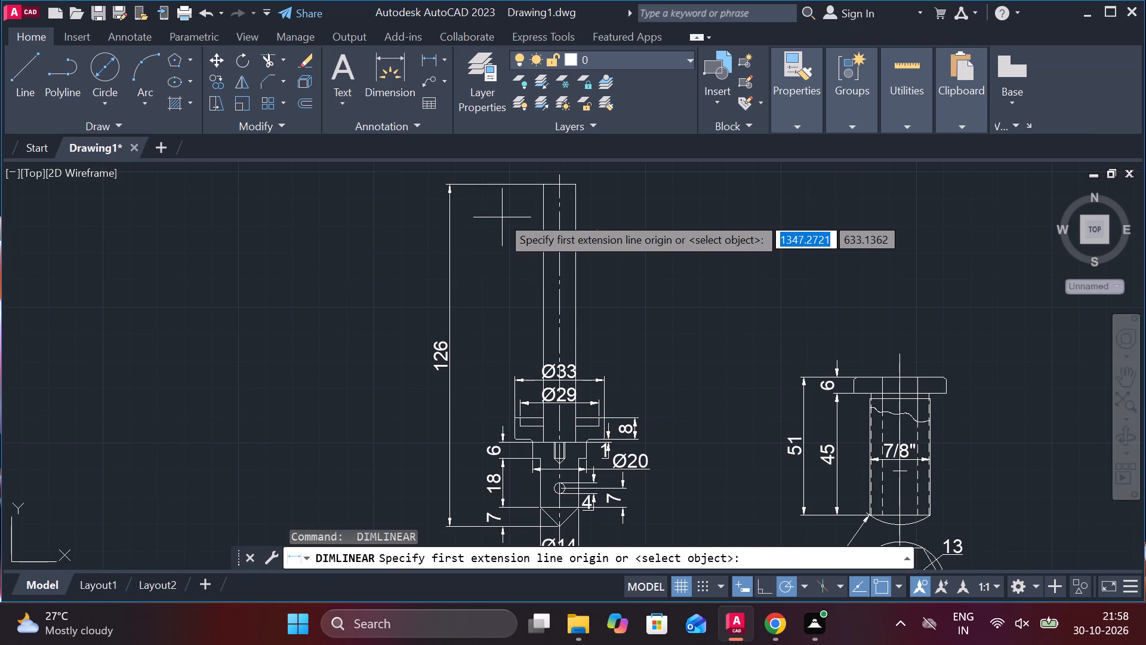
click(500, 192)
scroll(495, 425, up, 3)
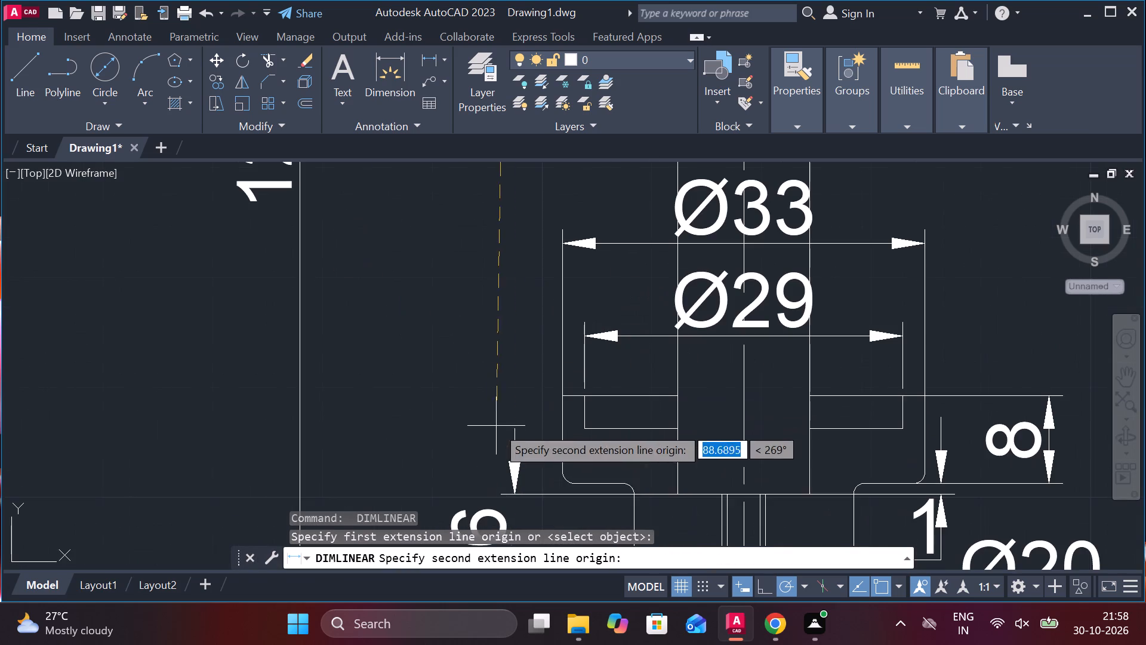
click(510, 493)
scroll(499, 431, down, 1)
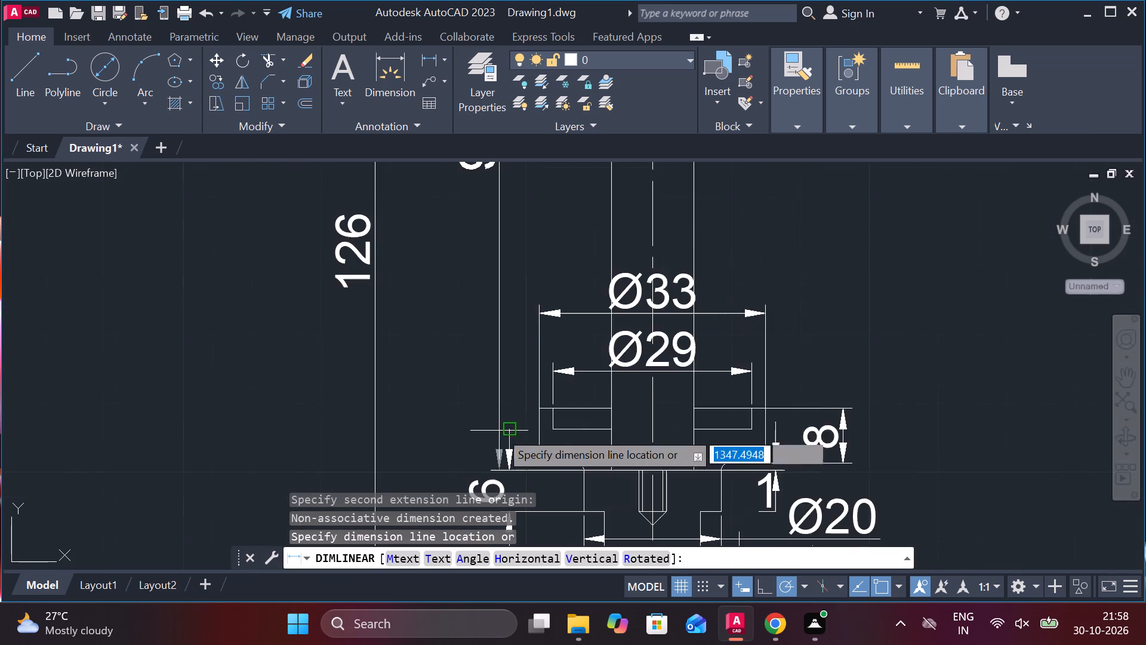
scroll(481, 252, down, 2)
click(477, 260)
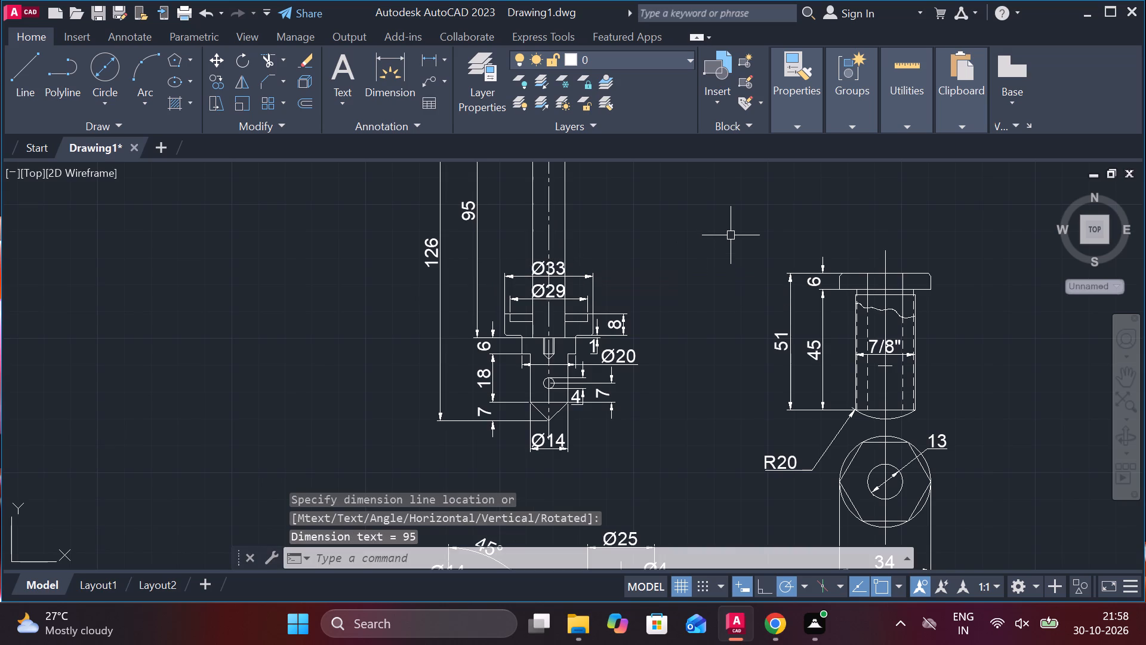
Move the Ø33 and Ø29 dimension texts off the shaft to just outside the right ends of their dimension lines.
scroll(692, 323, up, 1)
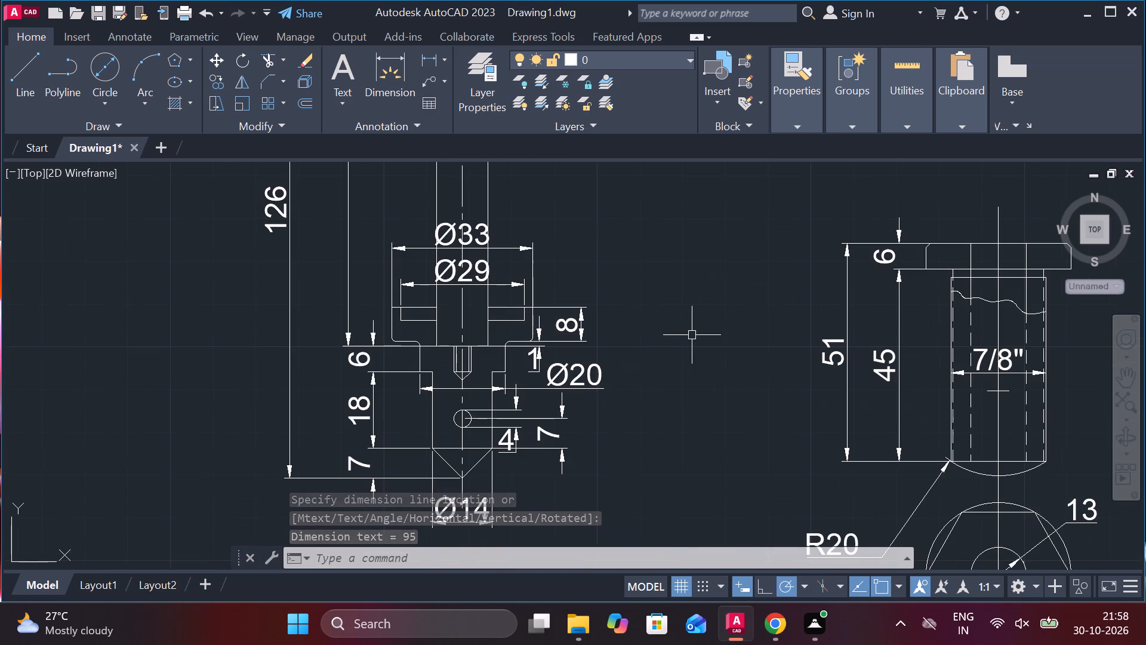
click(516, 250)
click(459, 236)
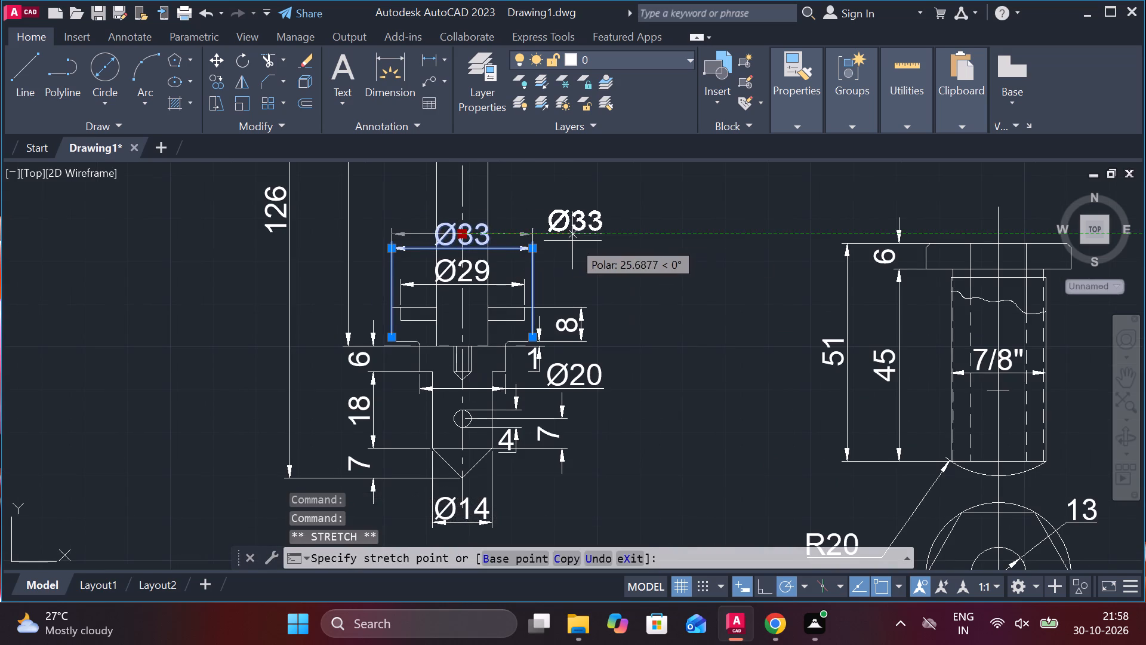
click(570, 239)
click(482, 275)
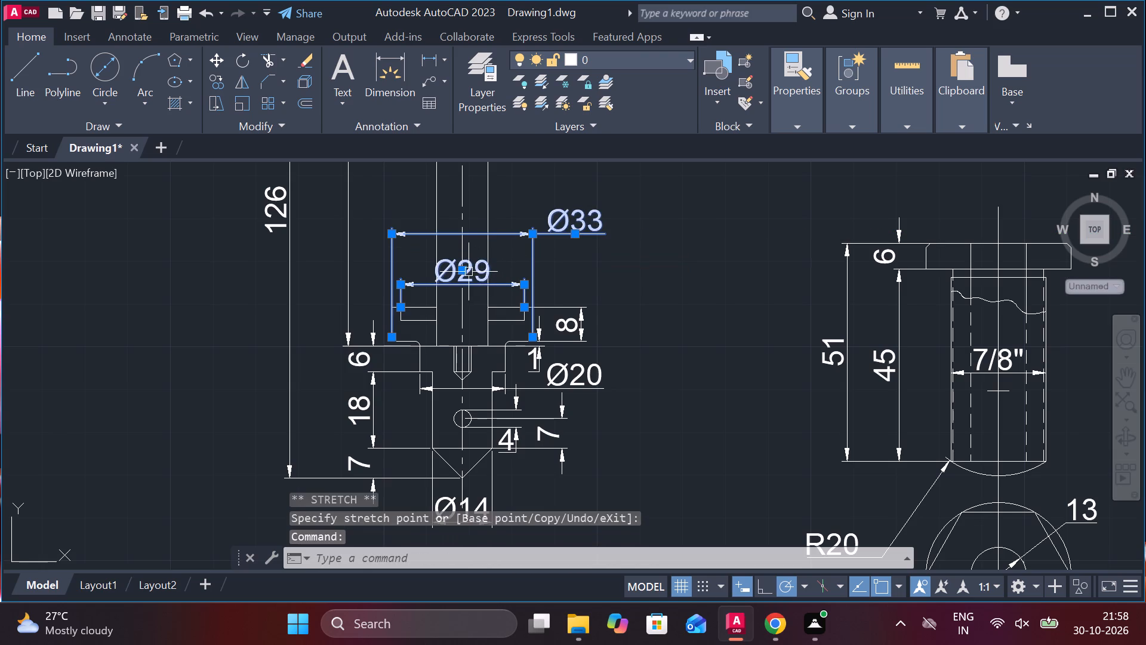
click(466, 272)
click(553, 267)
key(Escape)
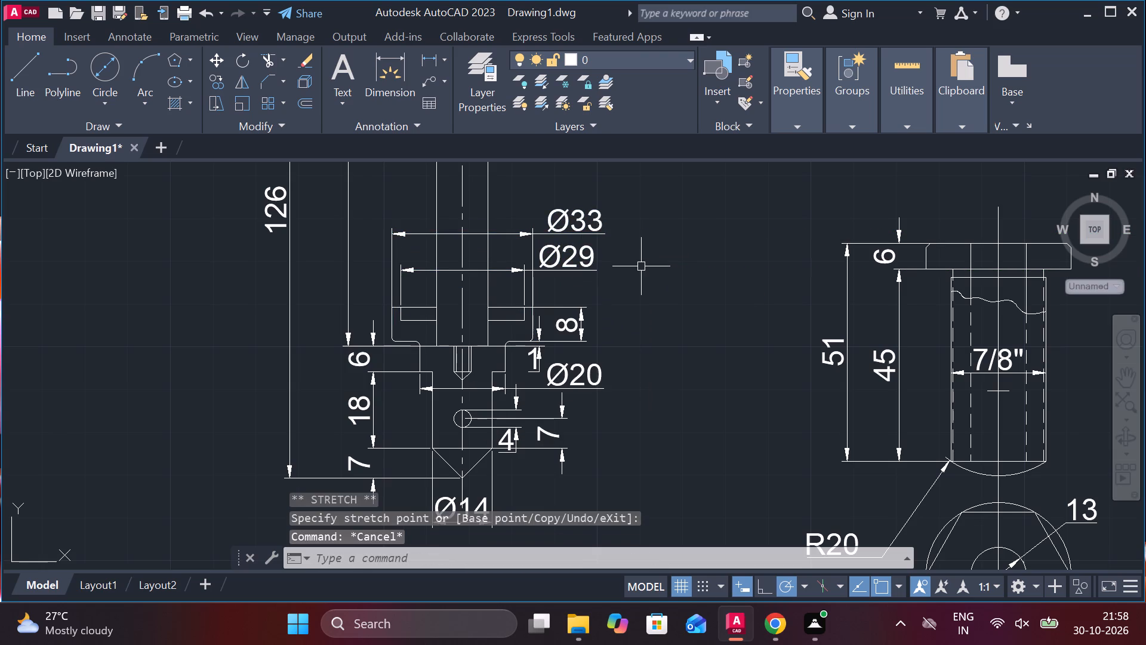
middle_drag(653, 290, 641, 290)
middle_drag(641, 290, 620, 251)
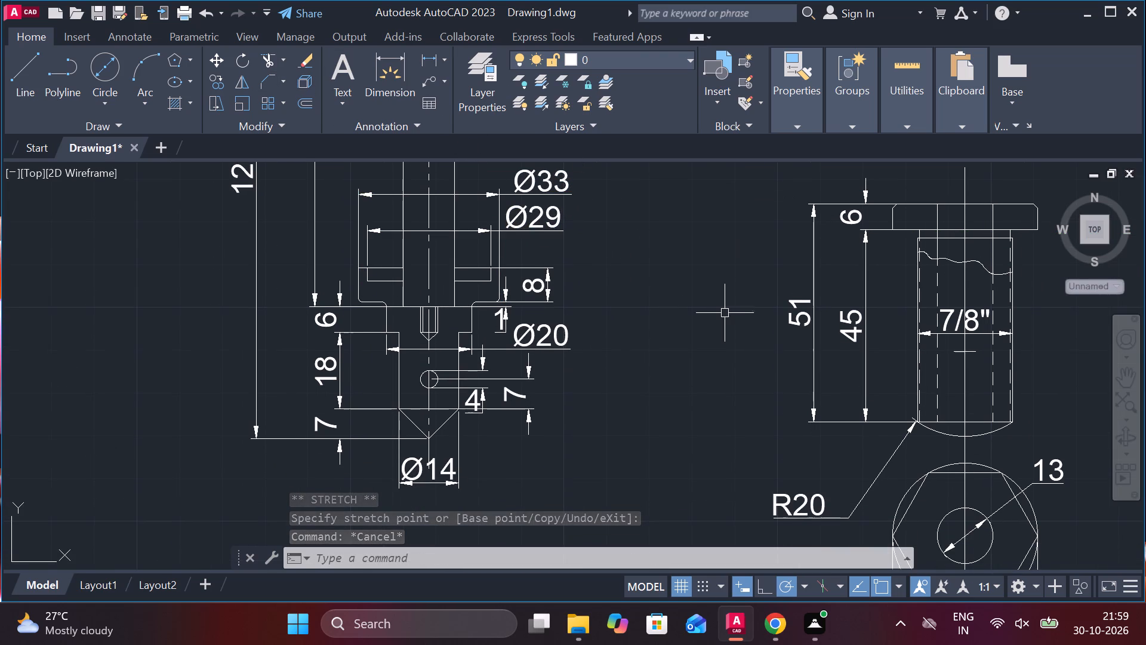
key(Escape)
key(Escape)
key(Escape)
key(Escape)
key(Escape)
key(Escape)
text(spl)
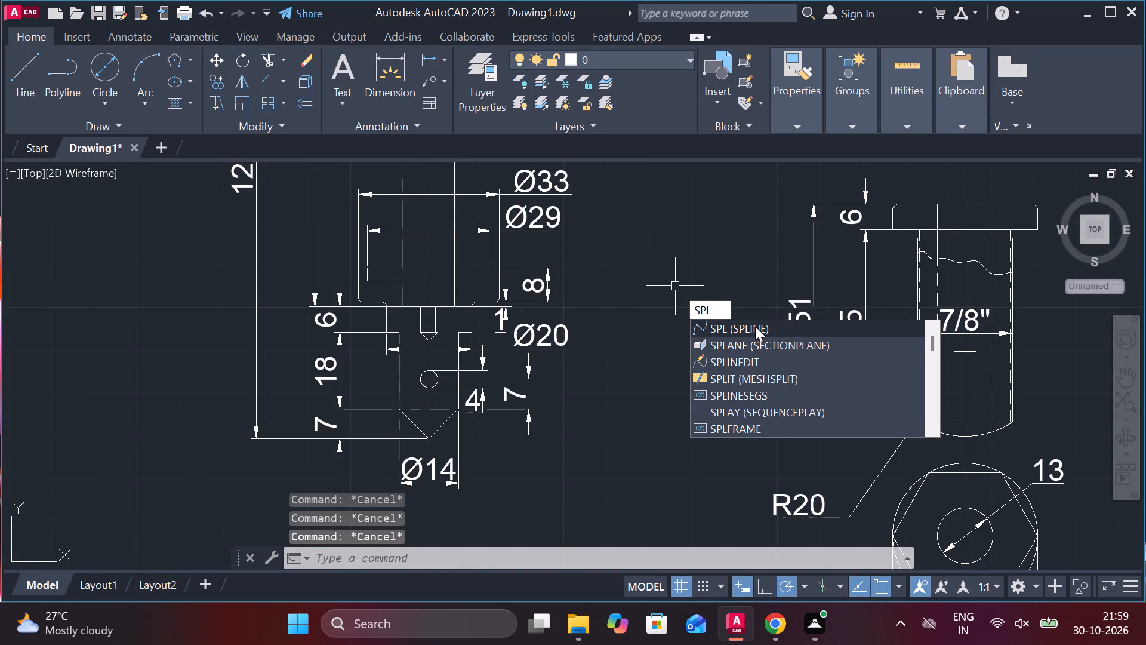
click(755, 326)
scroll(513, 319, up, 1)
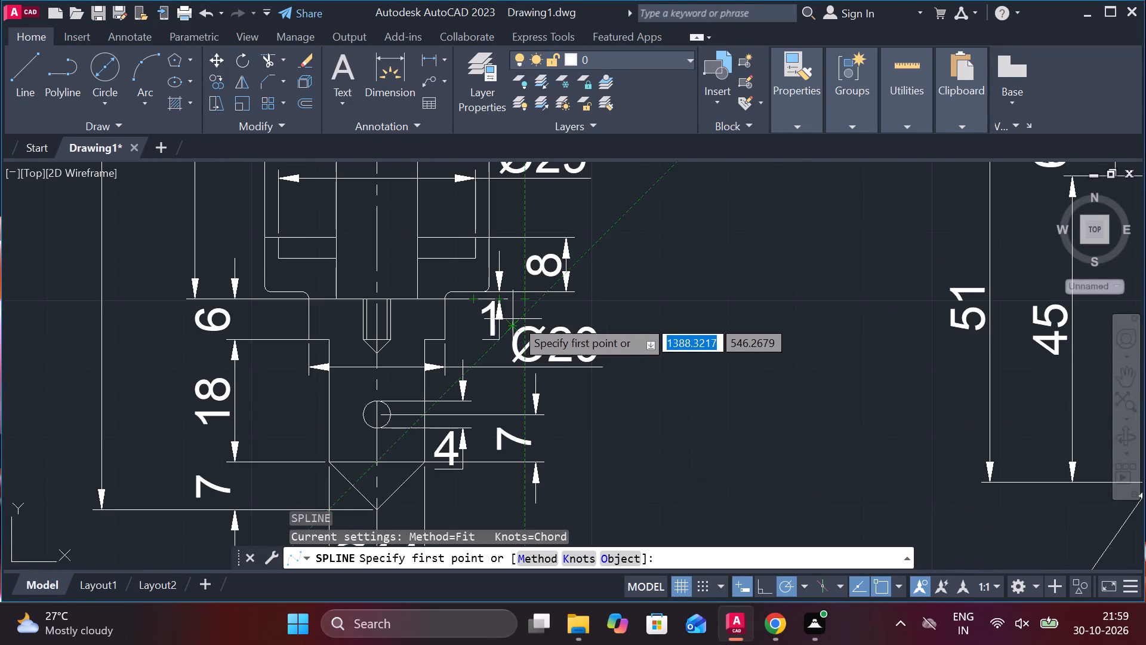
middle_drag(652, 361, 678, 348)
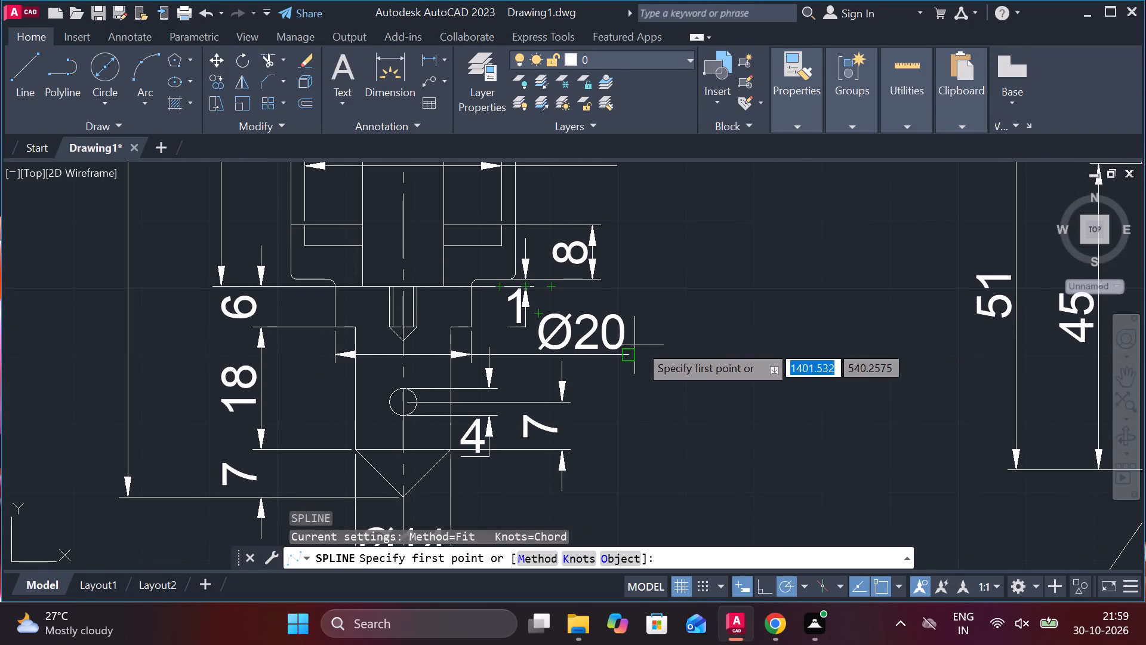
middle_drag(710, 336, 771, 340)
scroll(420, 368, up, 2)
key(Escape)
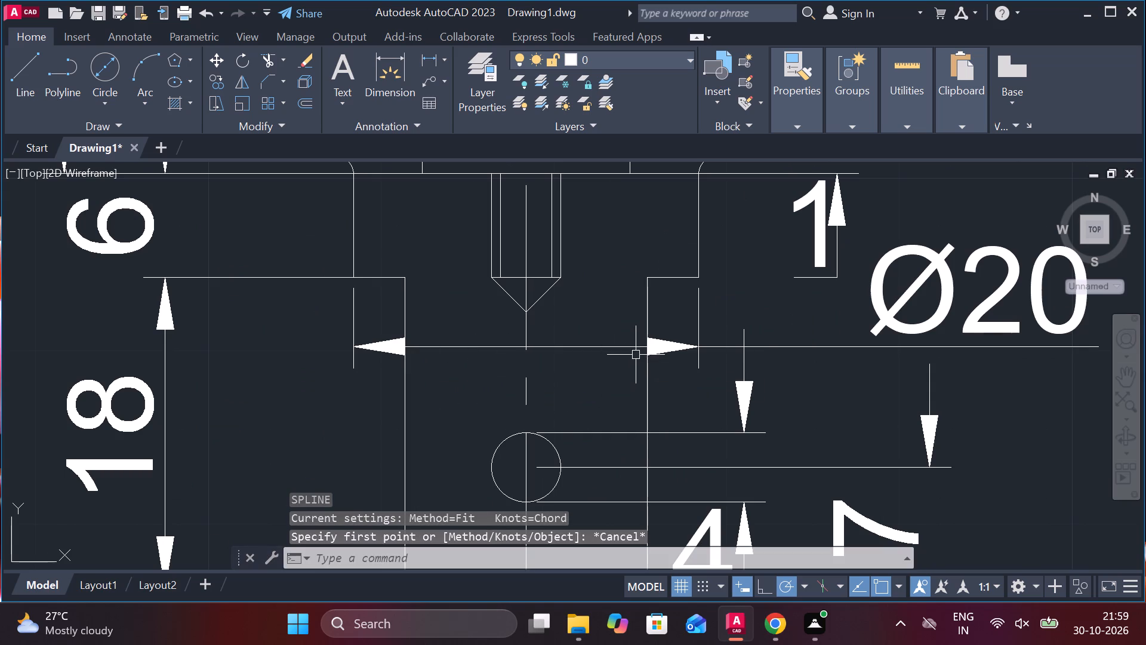
Move the Ø20 dimension line down about 2.3 units, keeping it above the small circular hole.
click(633, 347)
click(697, 350)
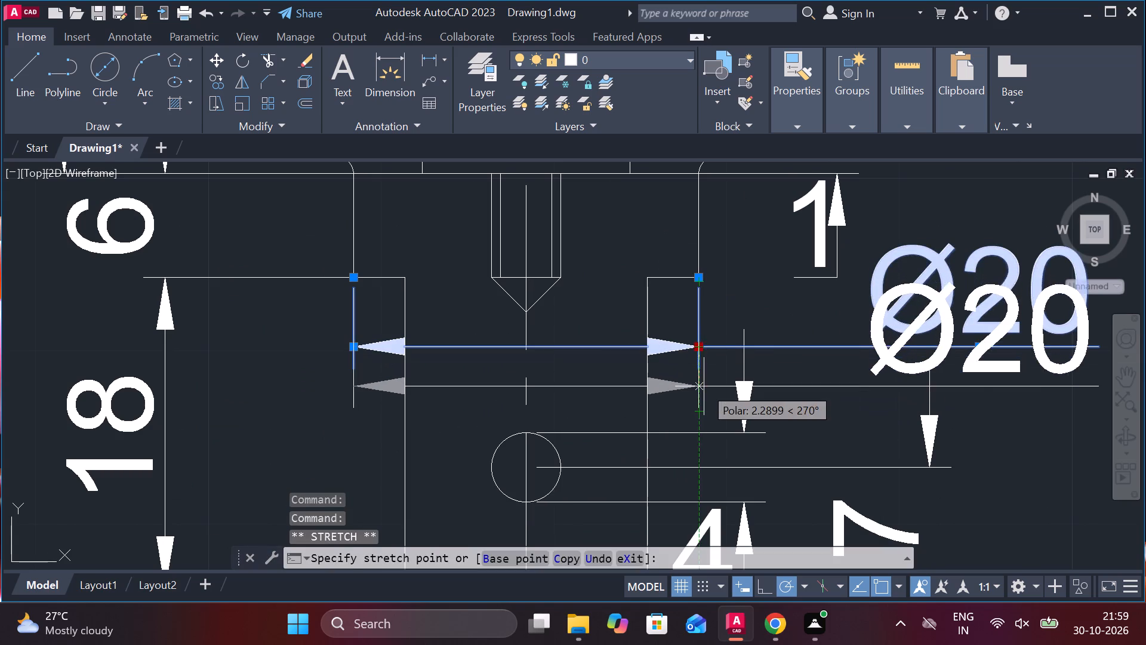
click(704, 386)
key(Escape)
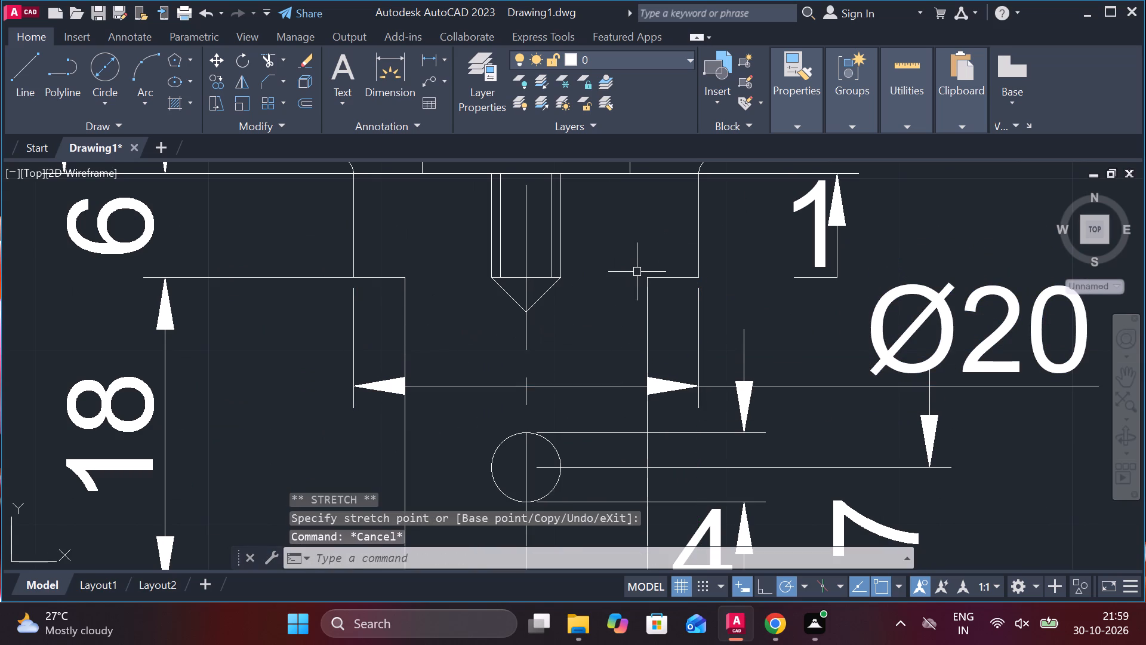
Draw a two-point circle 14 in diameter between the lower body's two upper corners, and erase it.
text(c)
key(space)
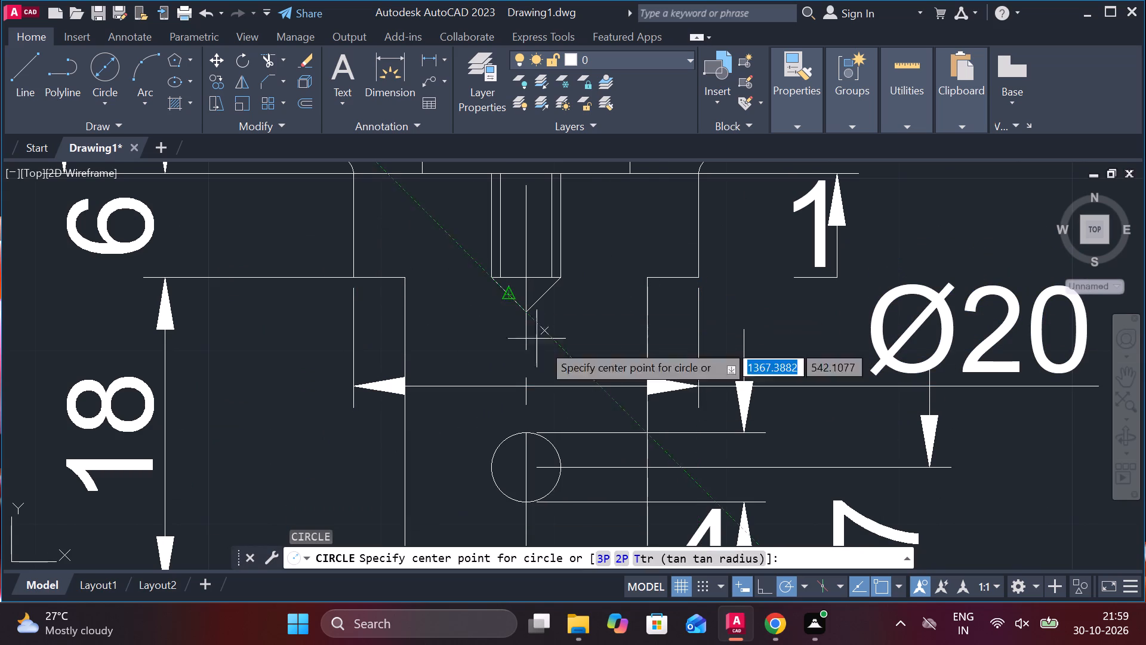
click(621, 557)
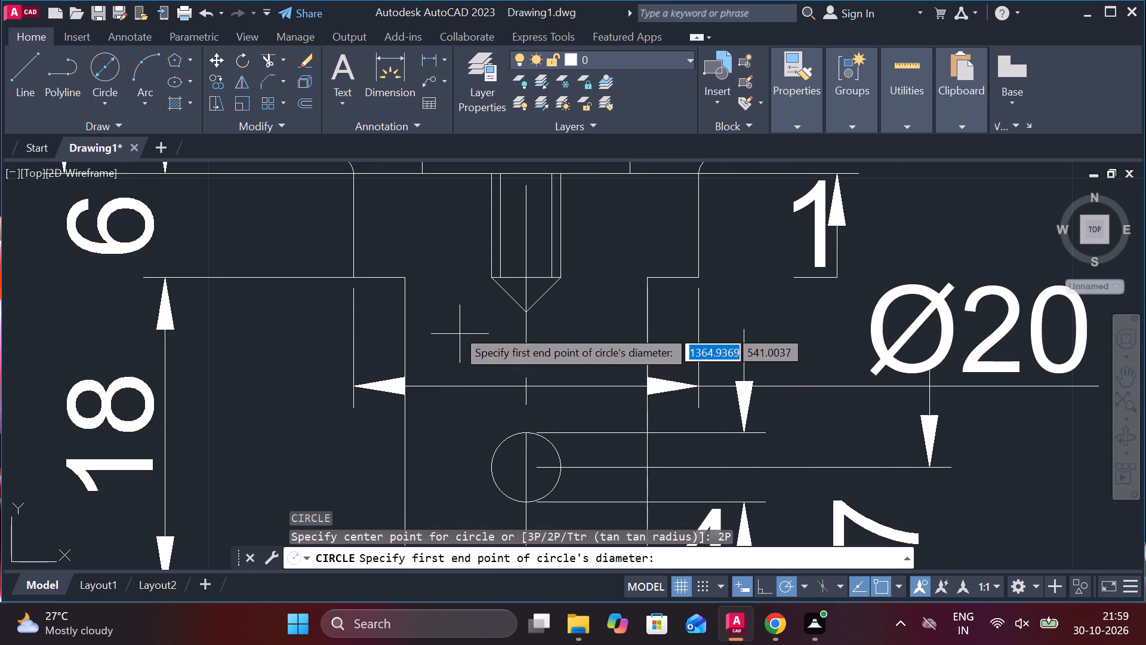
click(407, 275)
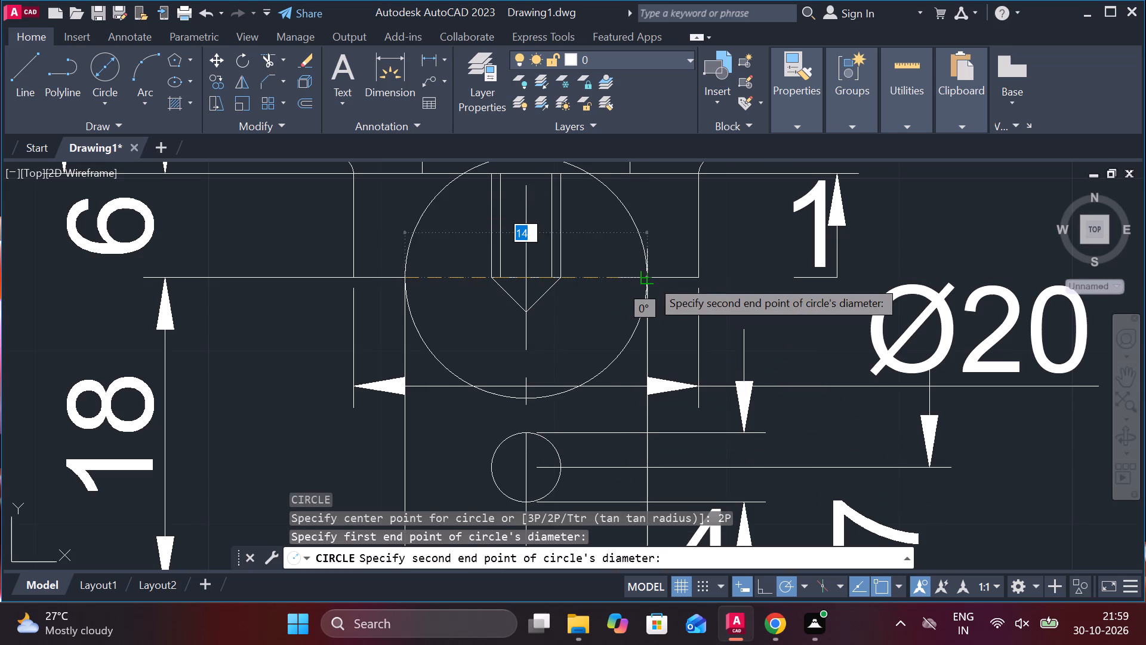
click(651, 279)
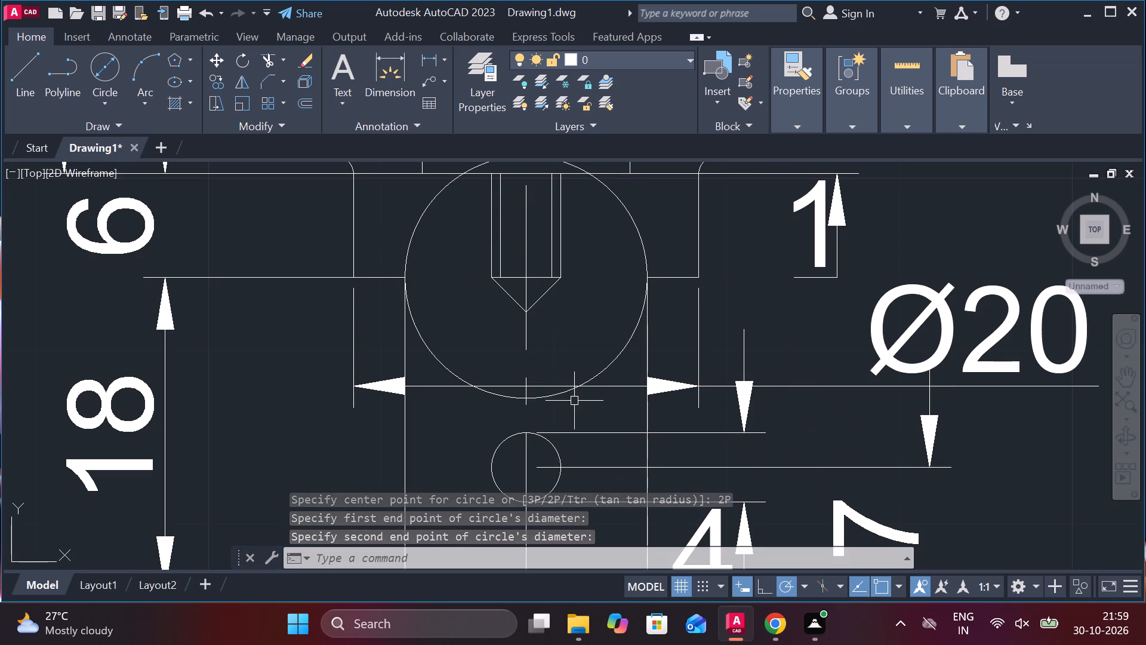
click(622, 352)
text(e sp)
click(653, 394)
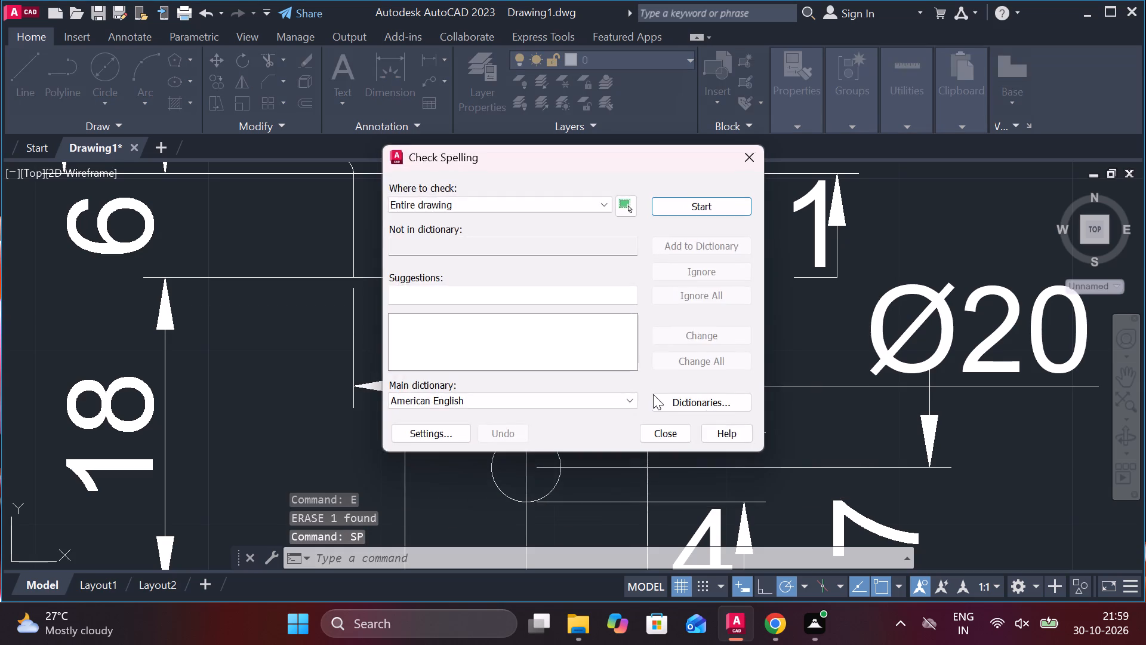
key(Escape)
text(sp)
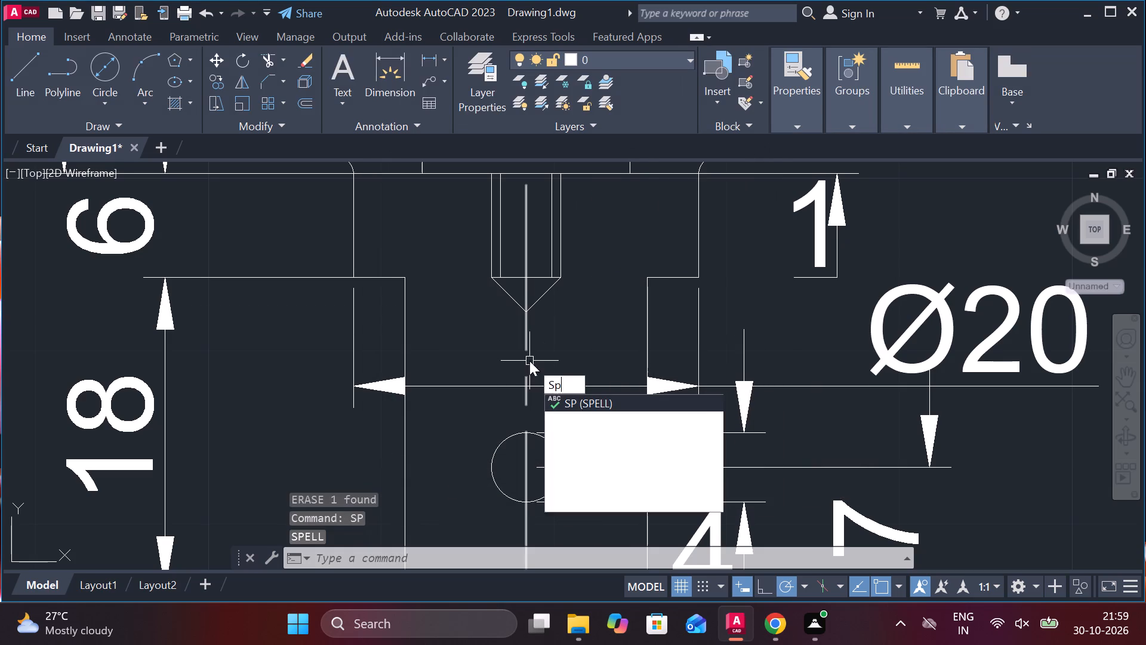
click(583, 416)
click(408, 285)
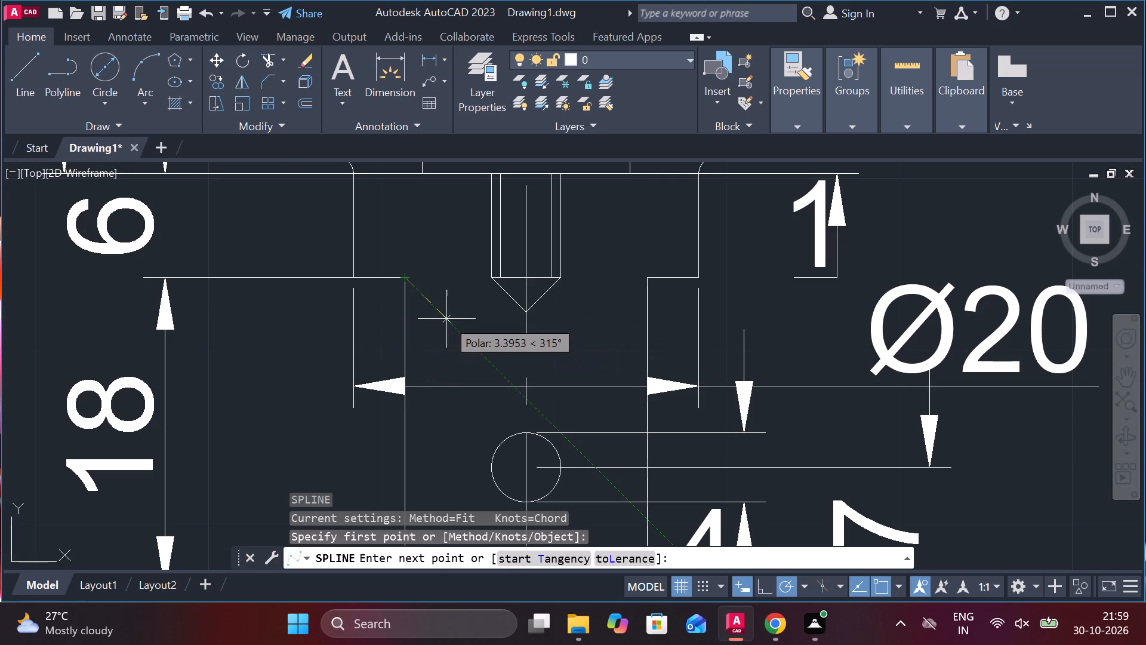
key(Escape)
Draw a fit-point spline sagging across the lower body, from its left edge to its right edge, between the pointed bore and the small circular hole.
key(space)
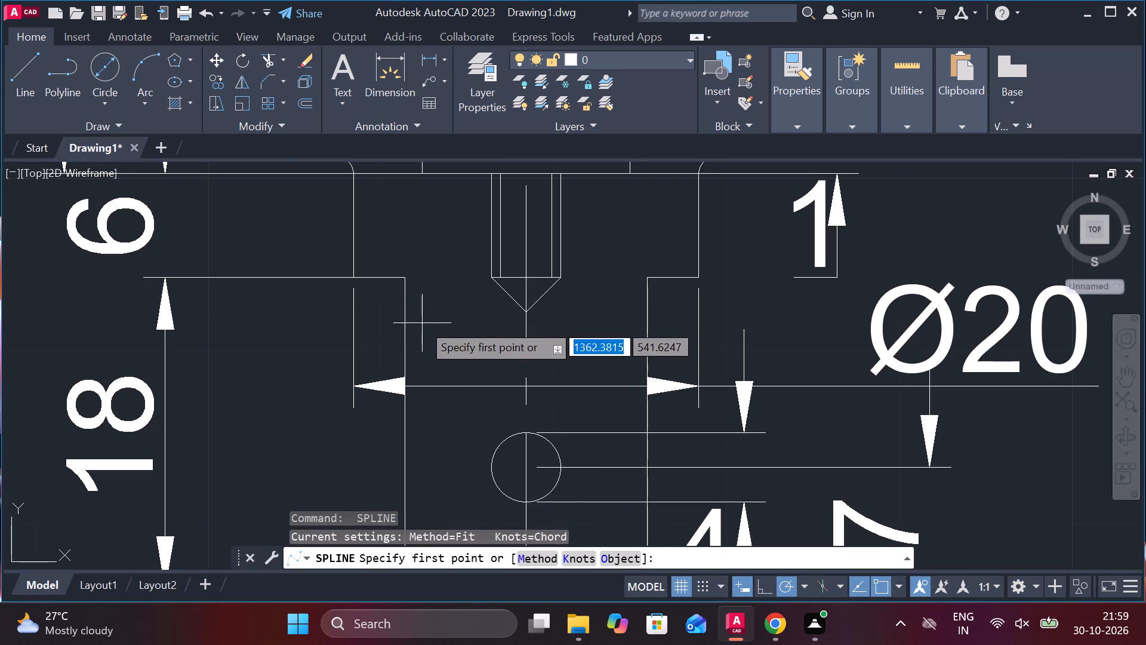
click(409, 312)
click(454, 334)
click(523, 349)
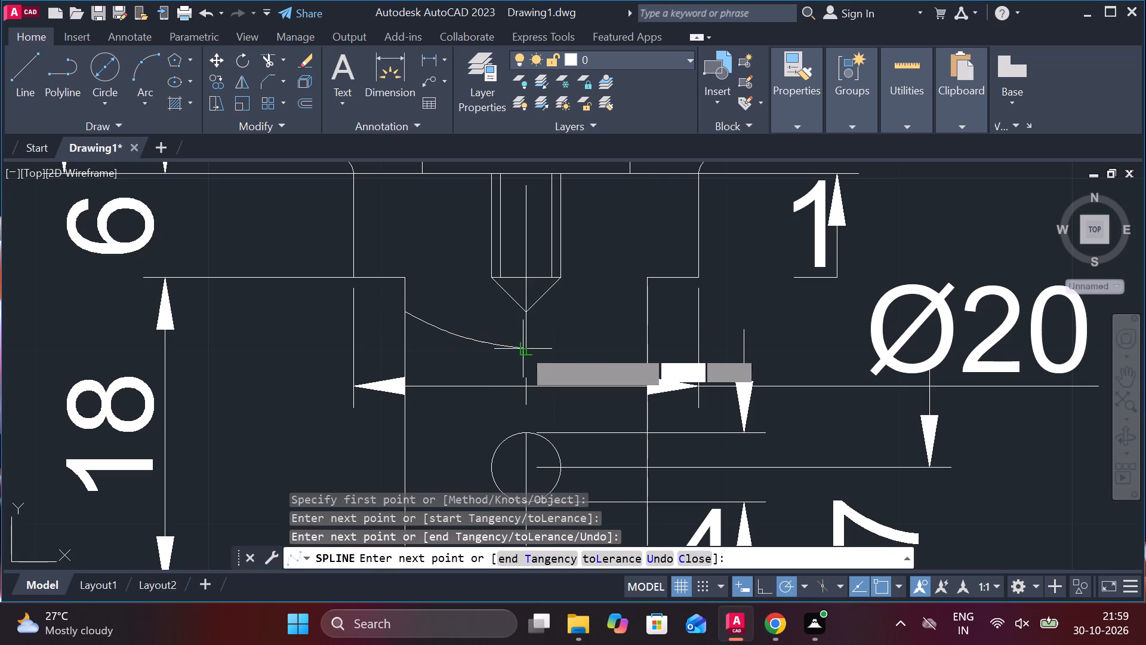
click(580, 351)
click(628, 330)
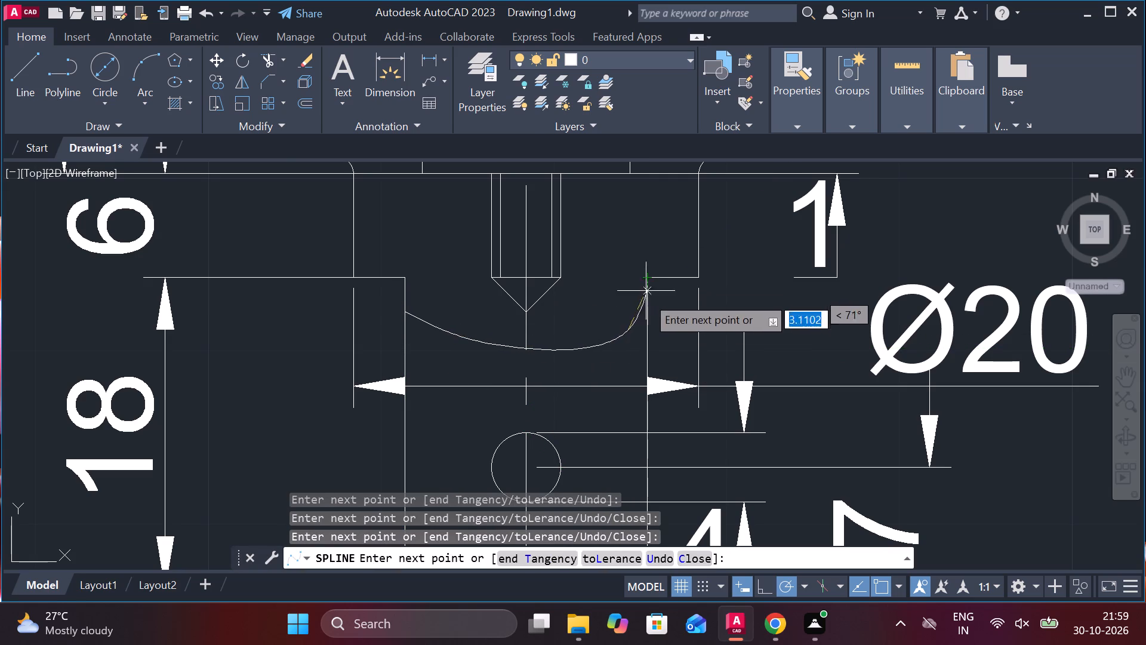
click(646, 320)
key(Return)
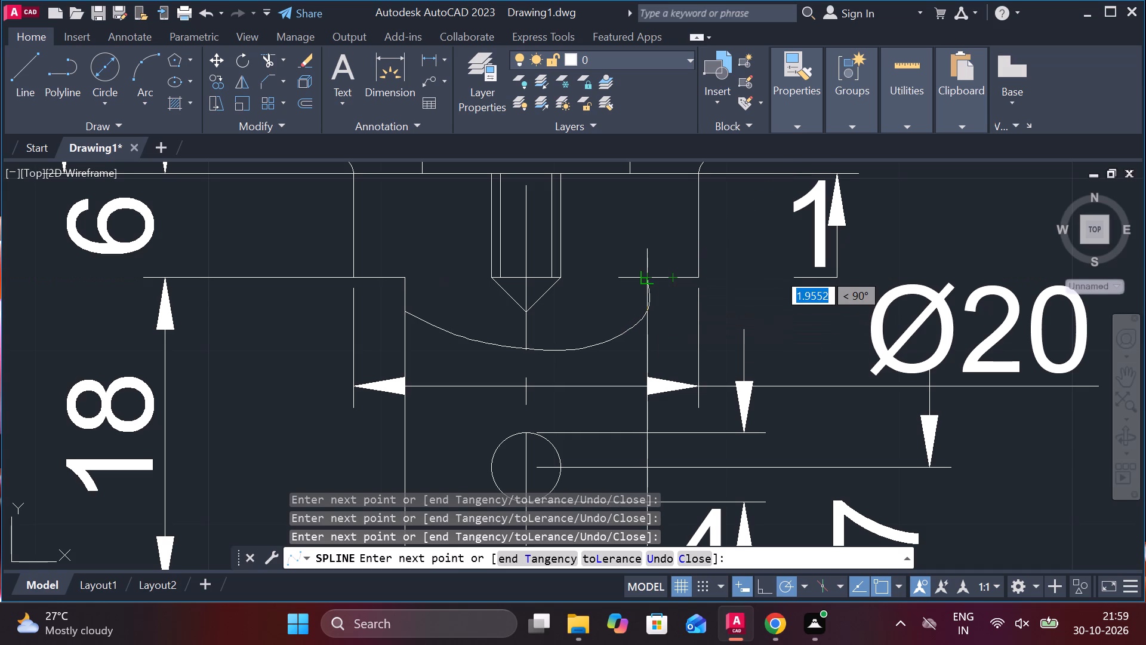
Hatch the Ø33 flange's cut section on both sides of the shaft with ANSI31 at angle 0 and scale 0.5.
scroll(646, 276, down, 1)
middle_drag(633, 262, 630, 331)
middle_drag(624, 332, 635, 355)
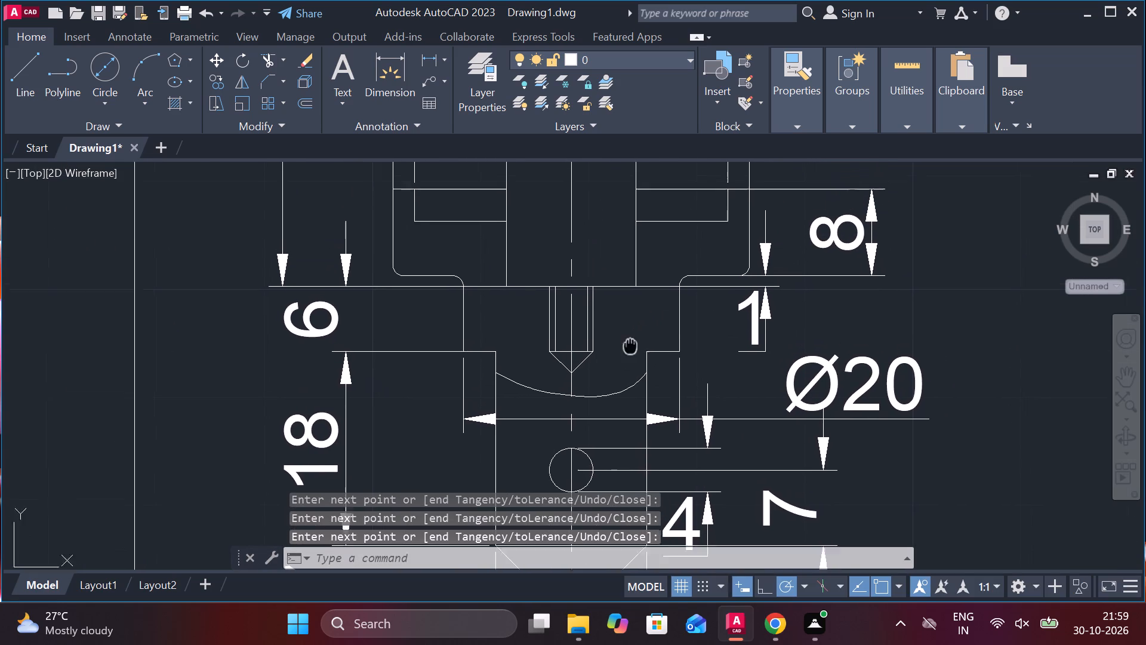
middle_drag(635, 355, 637, 383)
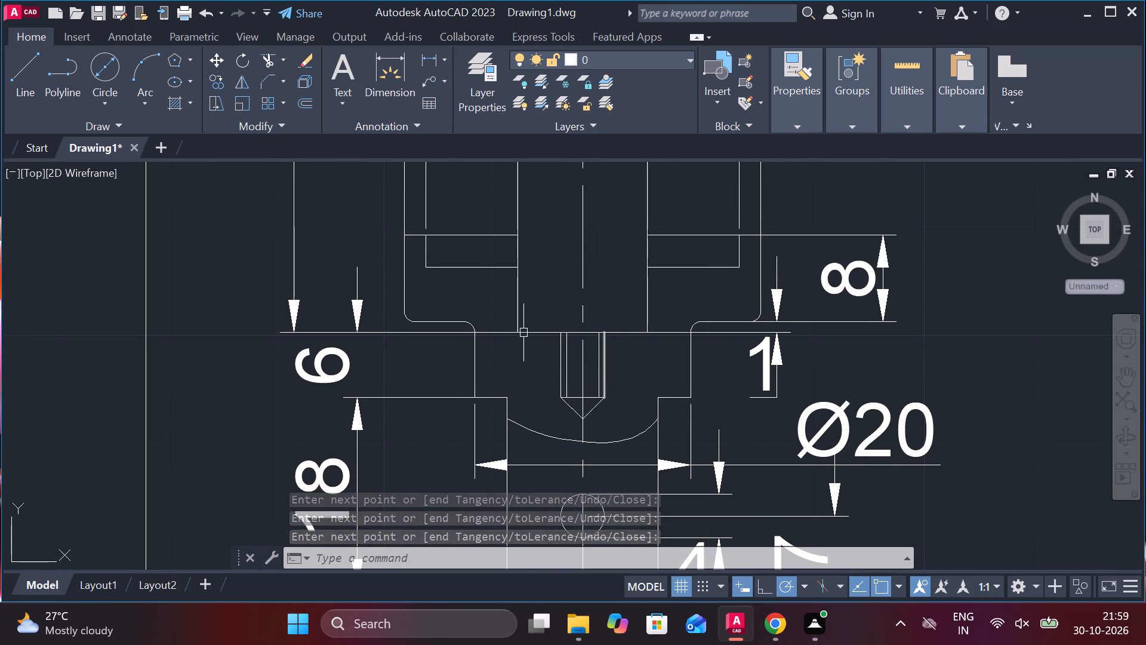
click(181, 104)
click(462, 290)
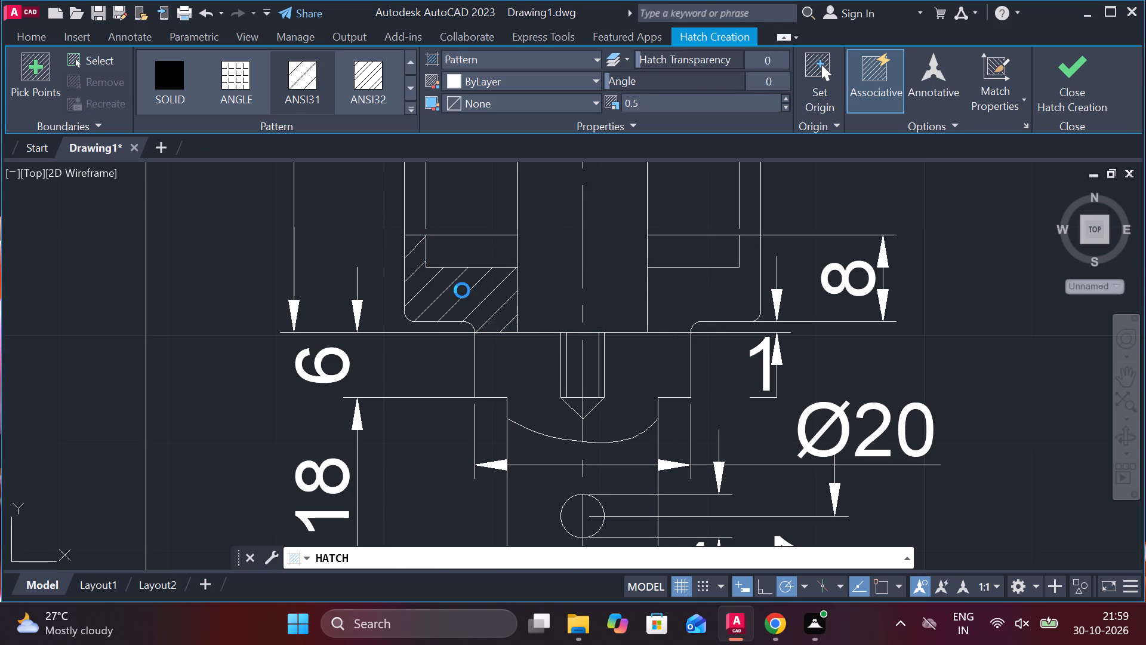
click(680, 296)
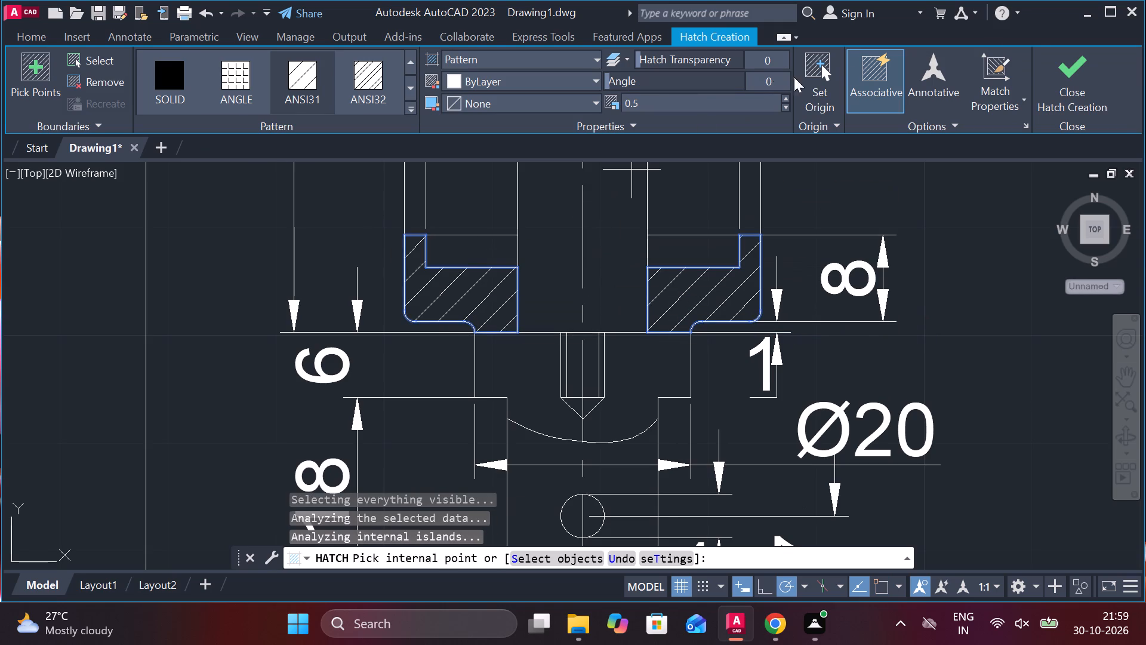
click(1061, 67)
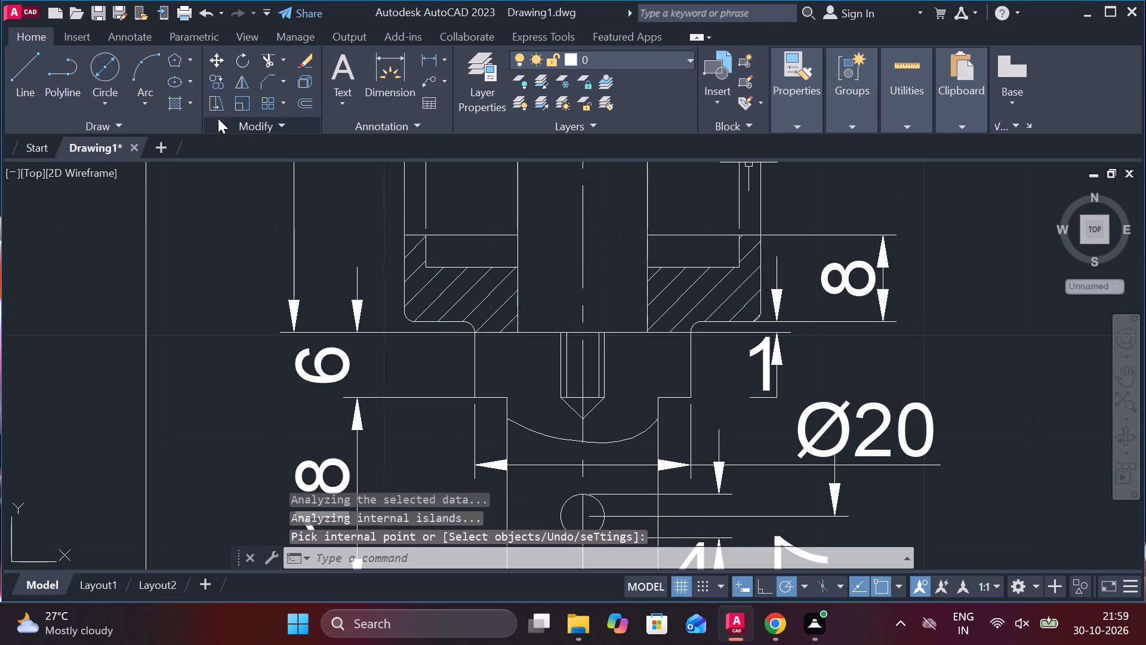
Hatch the Ø20 neck and lower body around the pointed bore, down to the spline, with ANSI31 at angle 90.
click(165, 102)
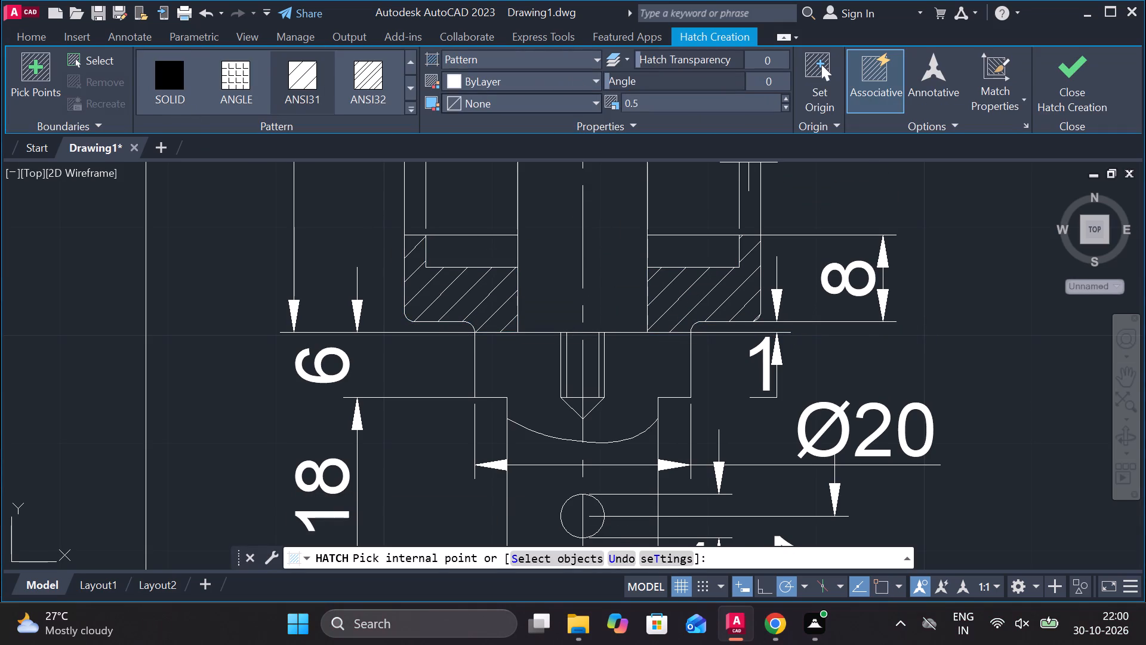
click(304, 75)
click(773, 84)
text(90)
key(Return)
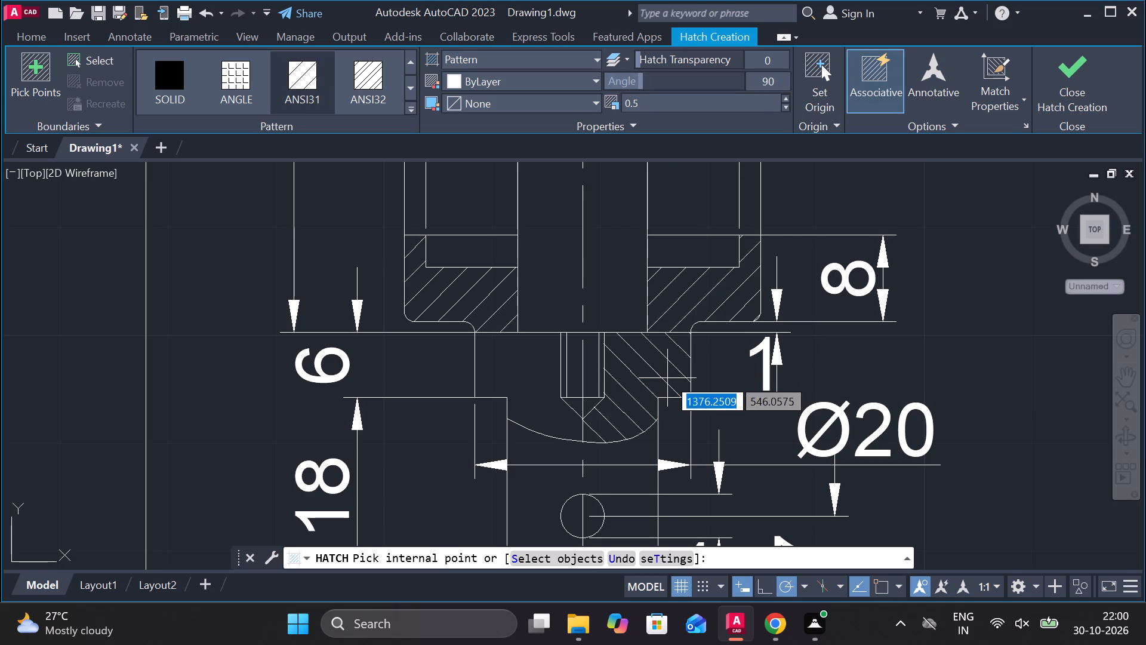
click(666, 375)
click(504, 369)
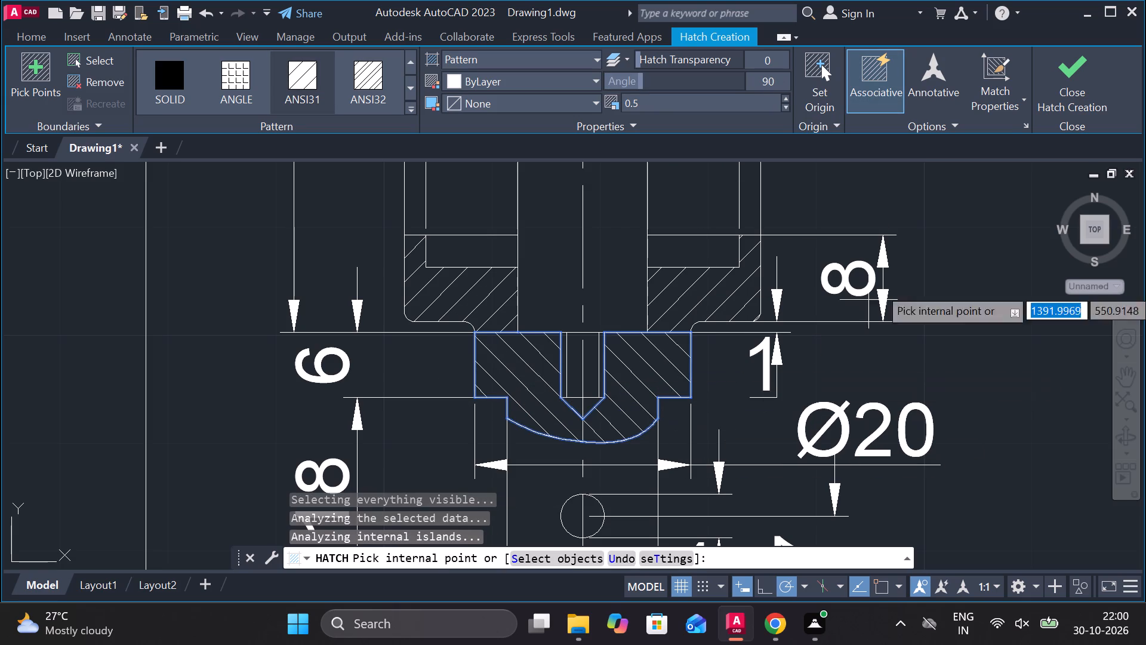
click(1079, 70)
Examine the surrounding dimensioned part views for unfinished details, including the hexagon-headed 7/8" threaded part.
scroll(832, 355, down, 2)
middle_drag(832, 370, 803, 371)
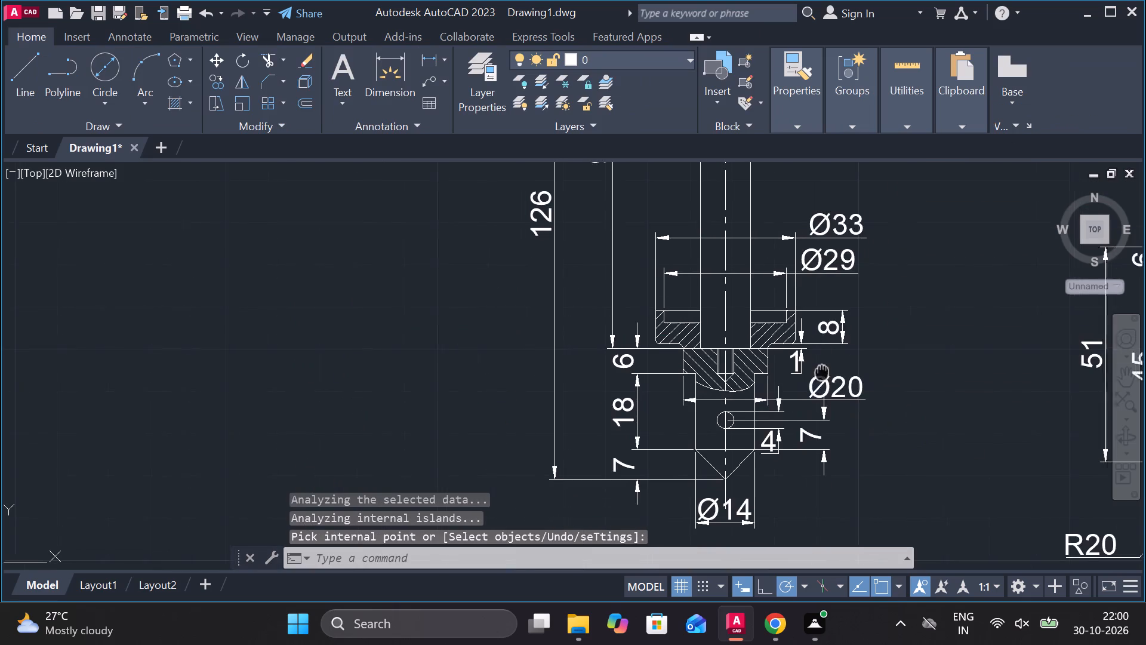
middle_drag(803, 371, 695, 325)
scroll(676, 311, down, 2)
scroll(806, 407, down, 1)
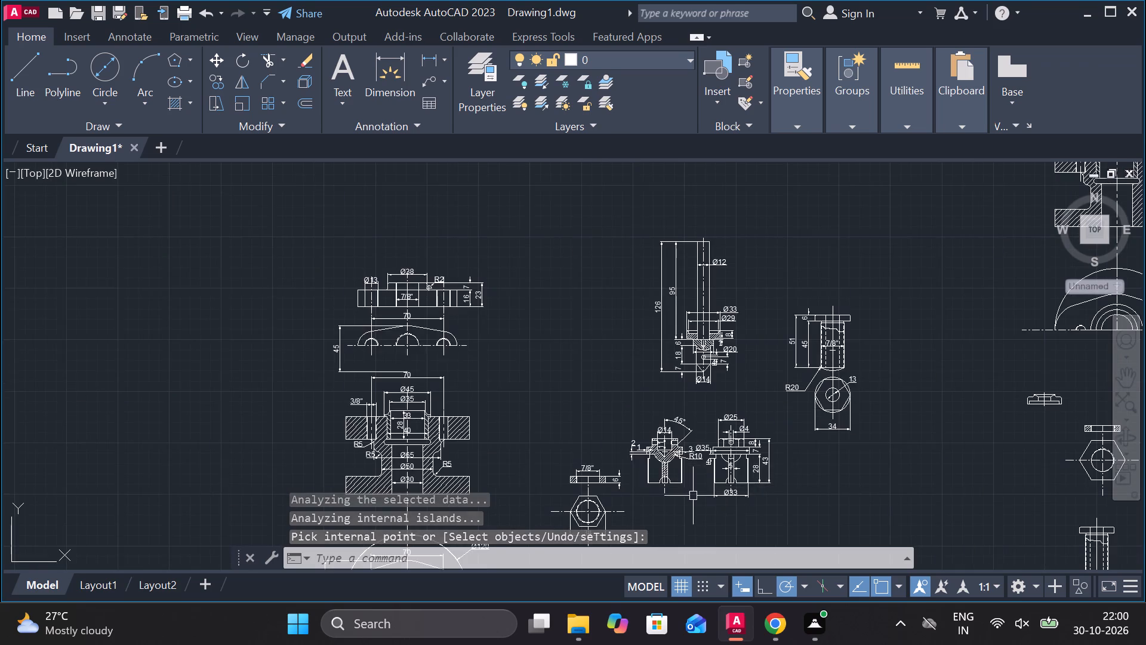
scroll(693, 496, up, 3)
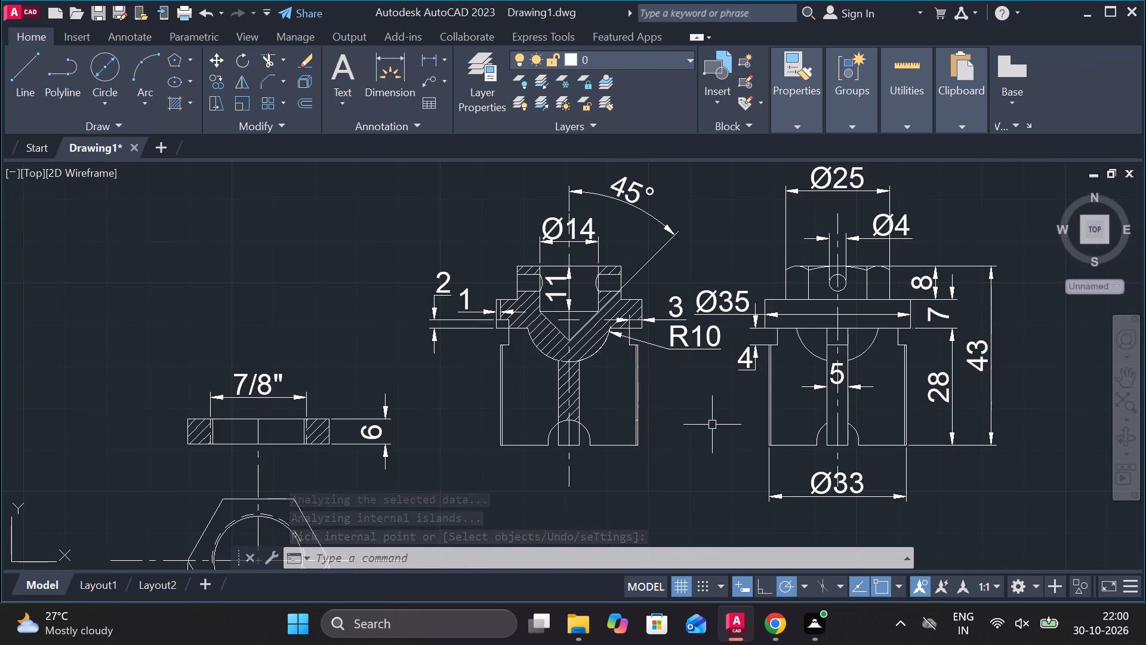
scroll(712, 425, down, 3)
middle_drag(811, 385, 561, 403)
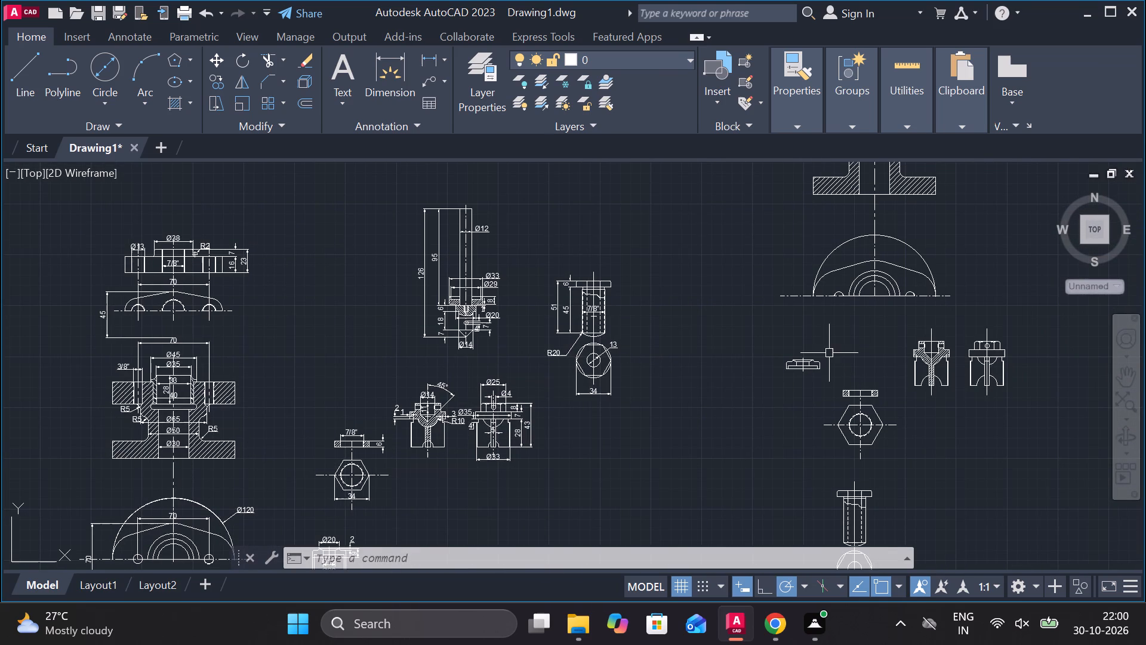
scroll(526, 334, up, 2)
scroll(720, 411, up, 2)
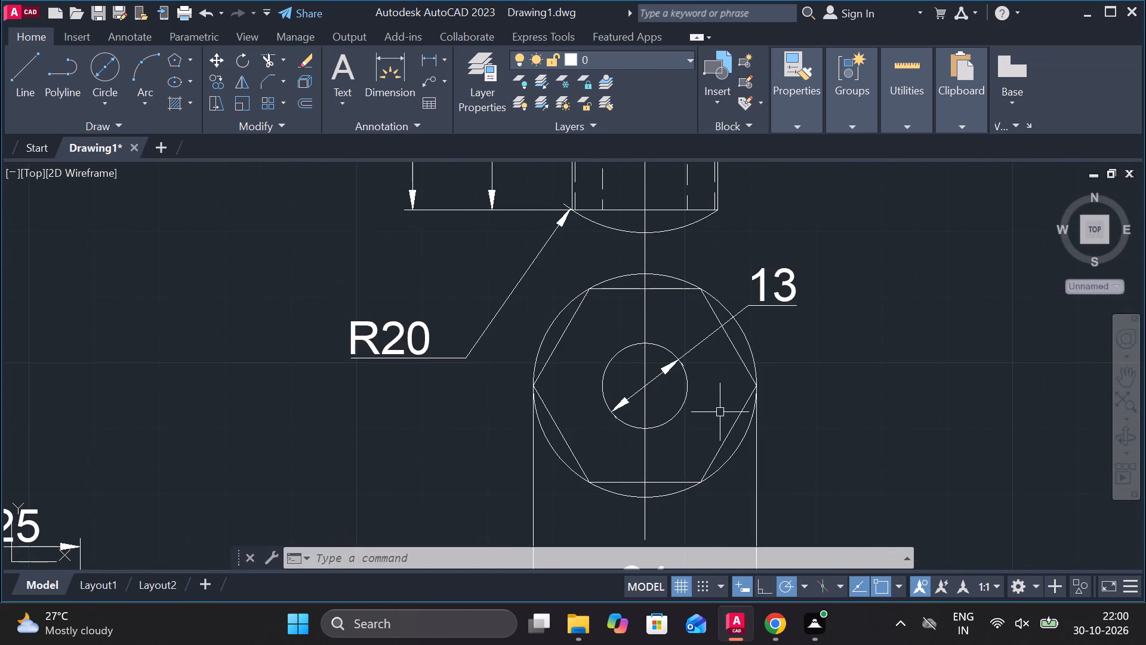
scroll(787, 394, down, 2)
middle_drag(793, 300, 771, 346)
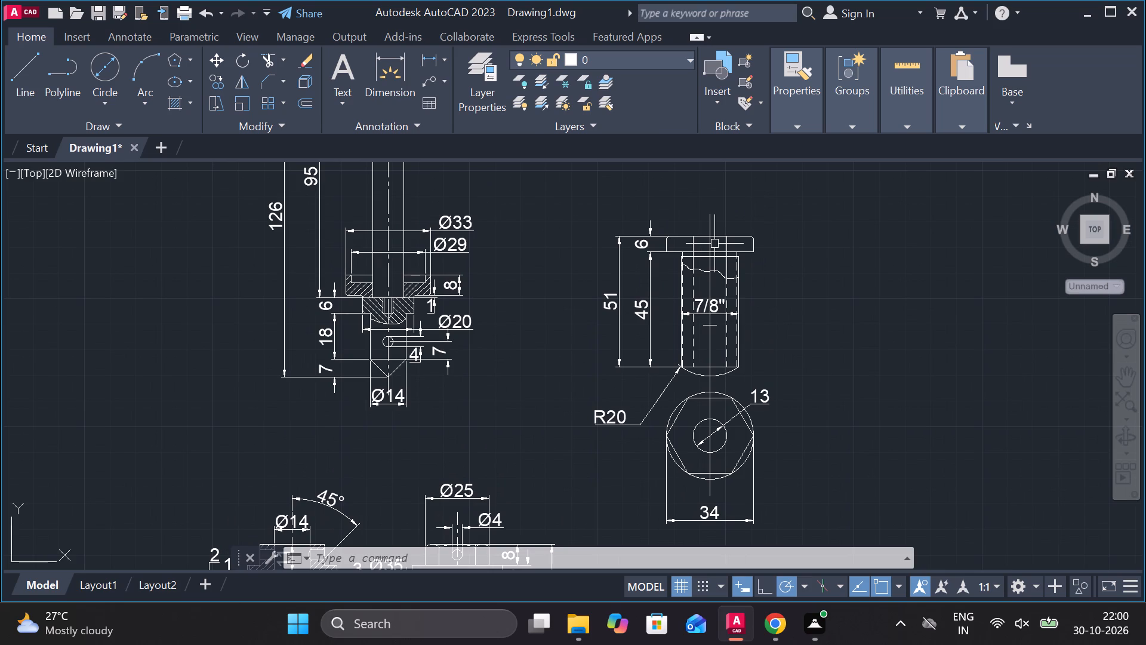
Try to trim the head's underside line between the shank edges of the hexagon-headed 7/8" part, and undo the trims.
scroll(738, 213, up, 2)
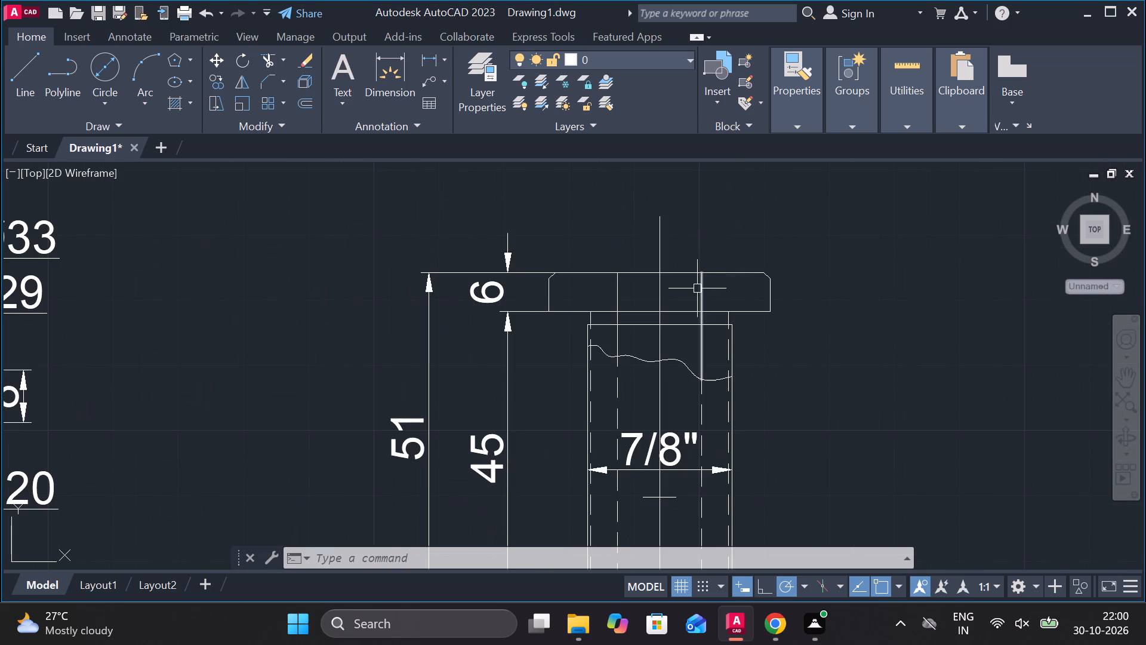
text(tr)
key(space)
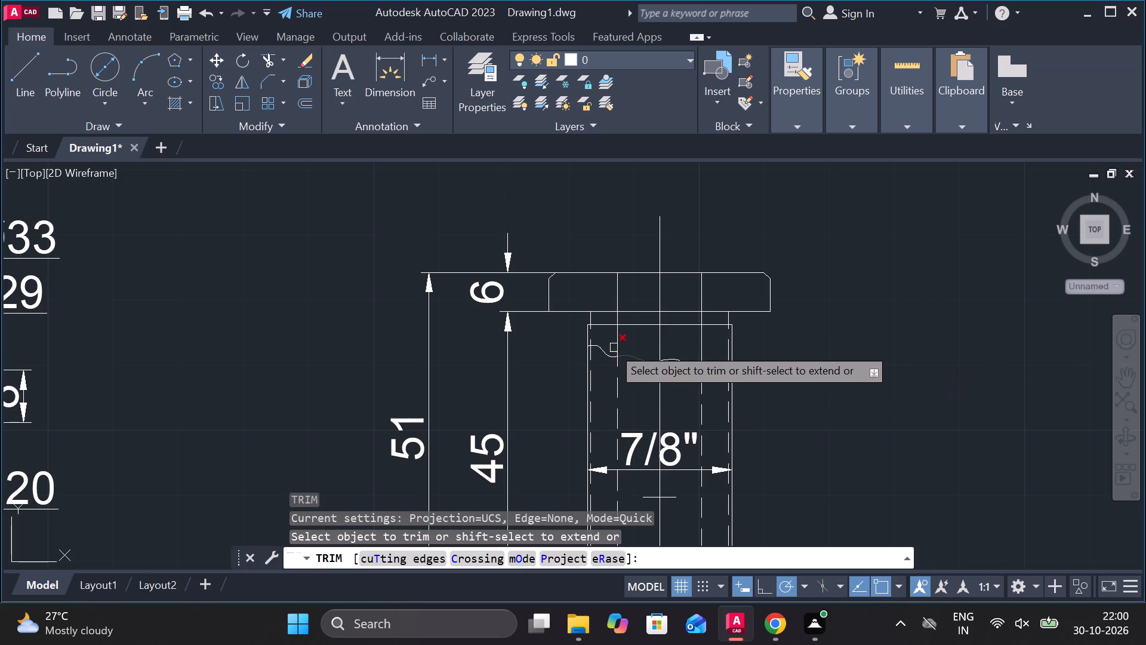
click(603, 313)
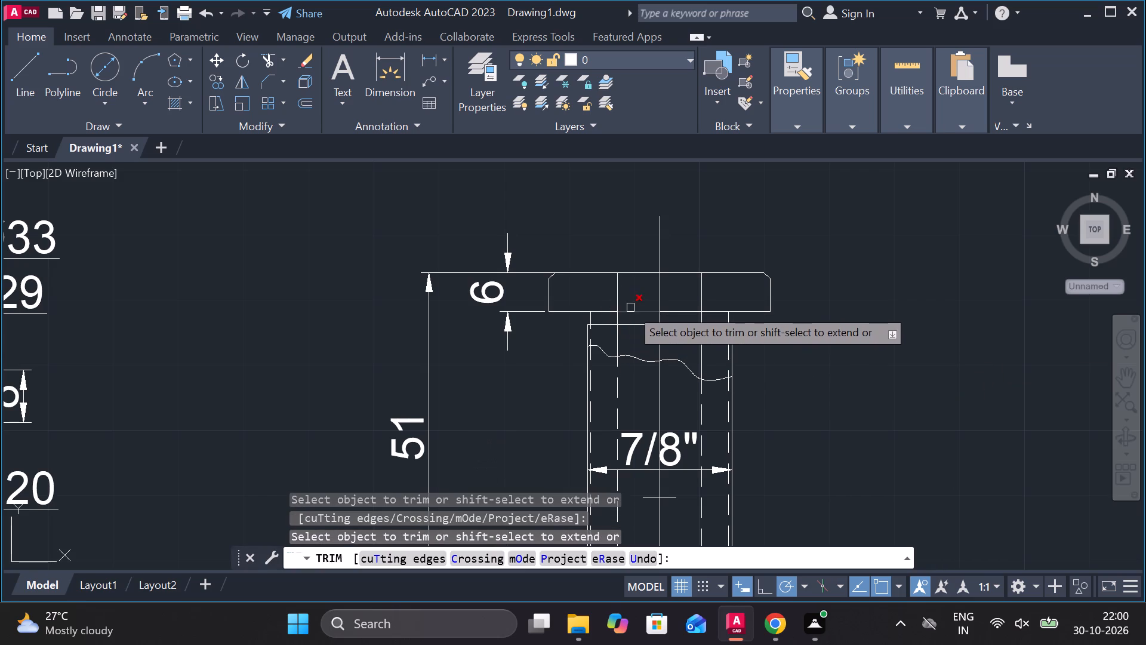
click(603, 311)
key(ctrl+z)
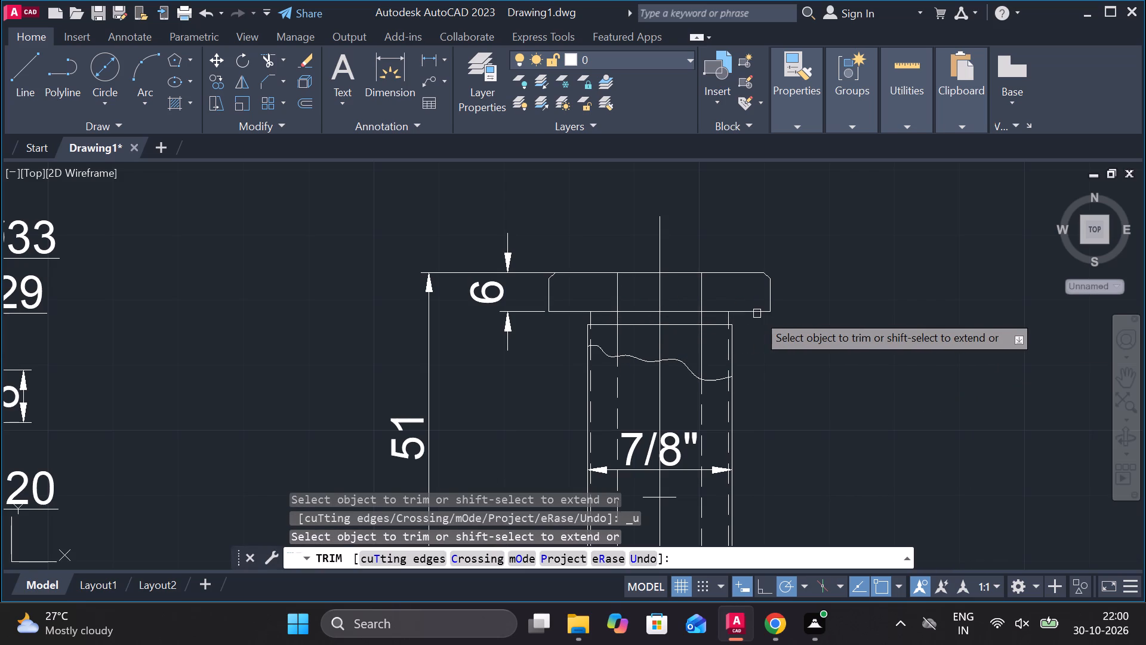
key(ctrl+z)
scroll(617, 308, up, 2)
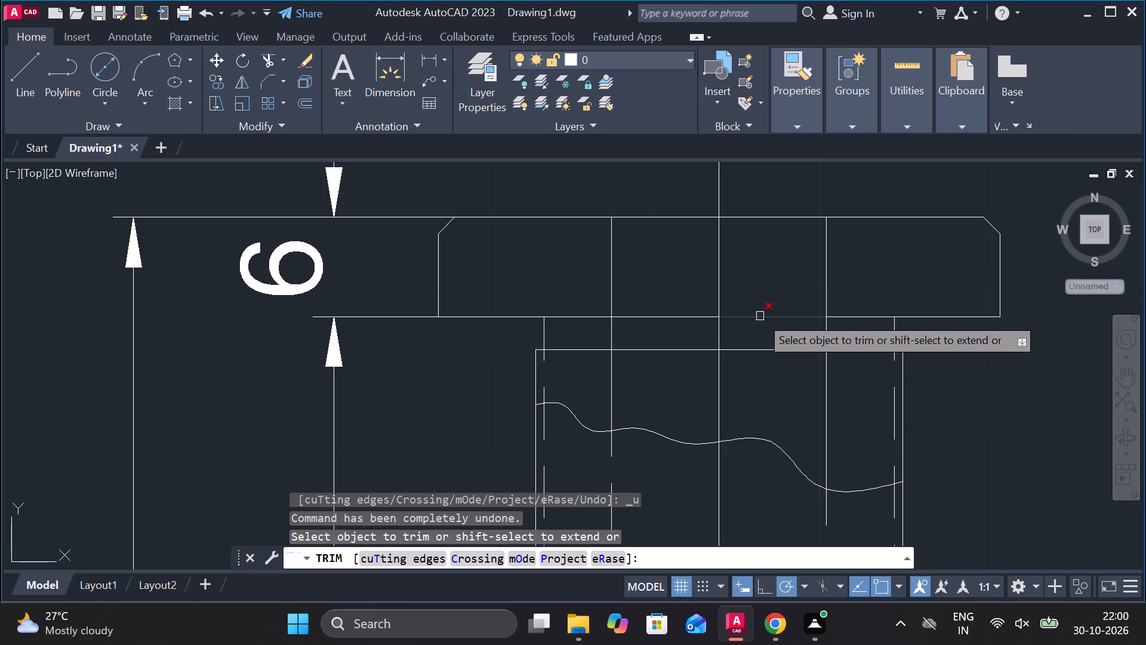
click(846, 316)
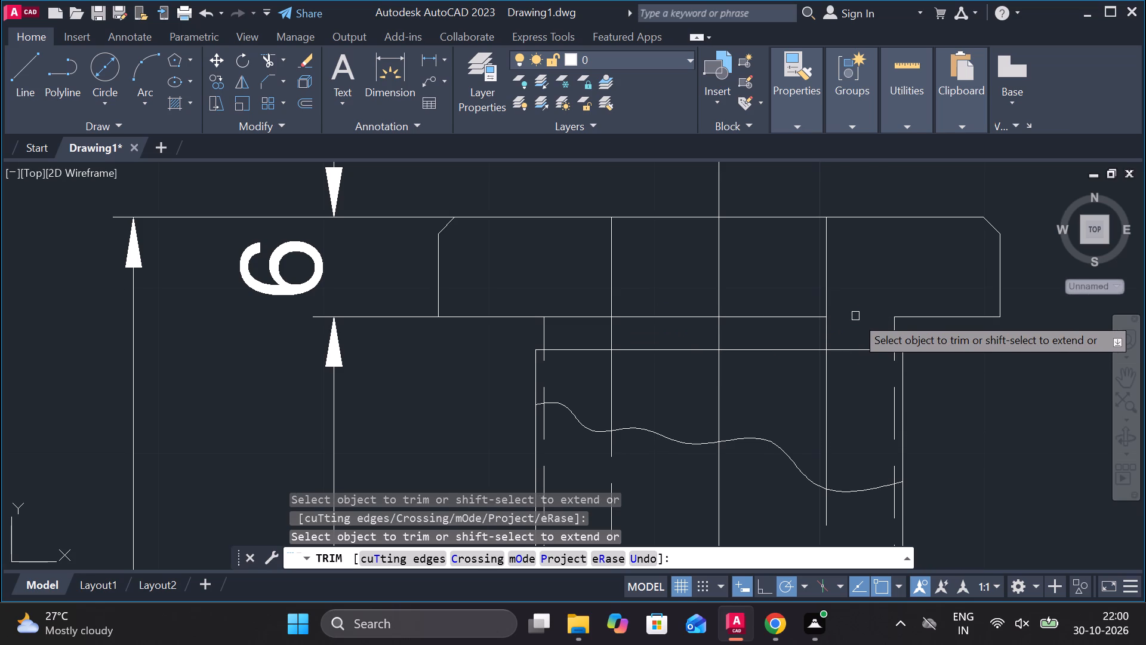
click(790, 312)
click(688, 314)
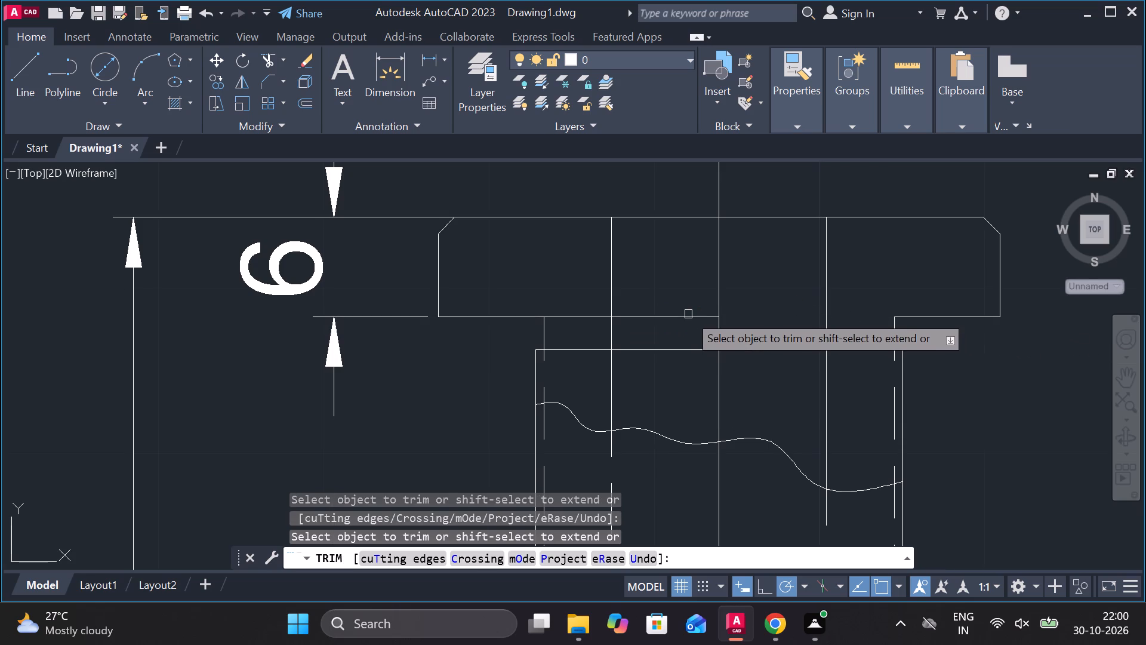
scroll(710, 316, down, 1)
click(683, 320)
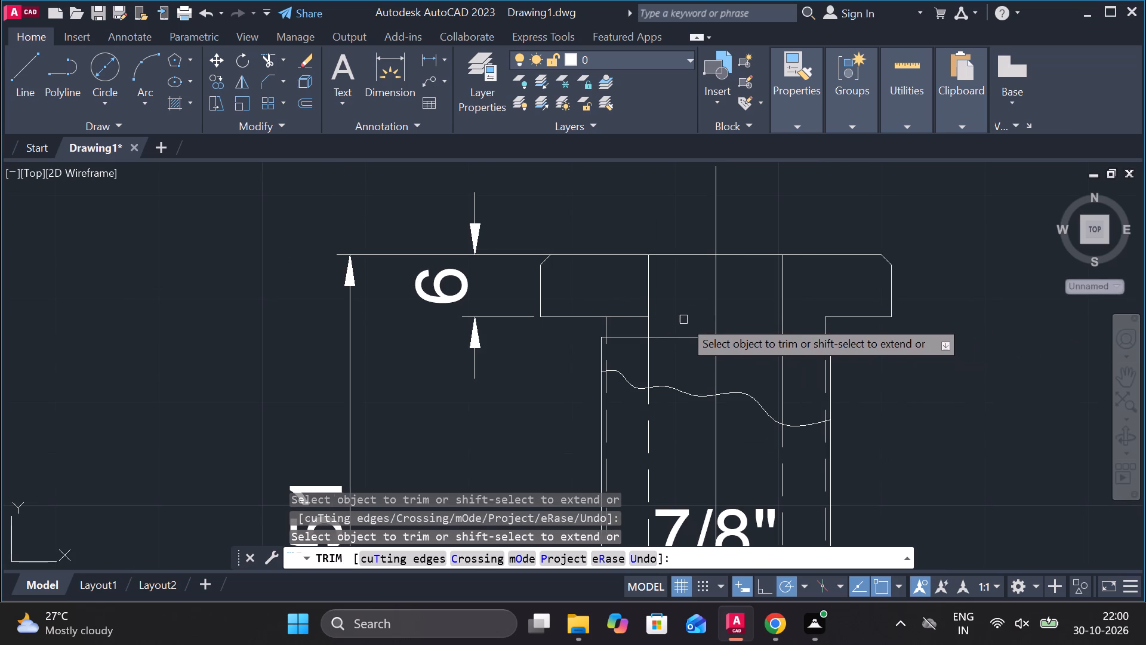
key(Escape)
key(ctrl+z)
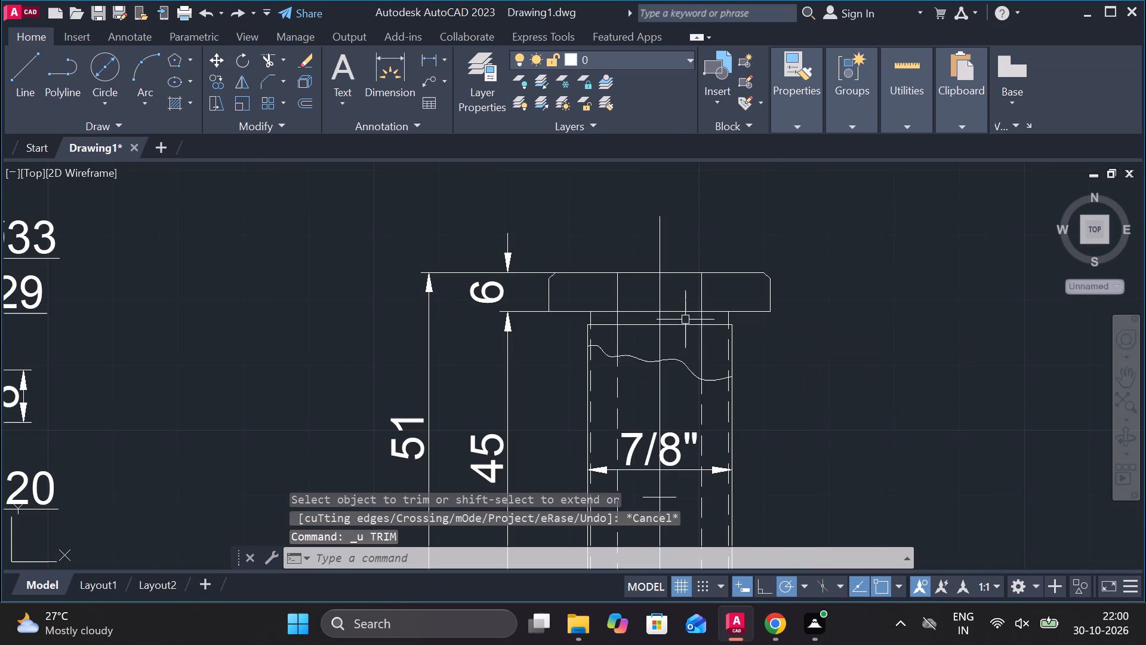
Erase the 45 shank-length dimension of the hexagon-headed 7/8" part.
click(507, 375)
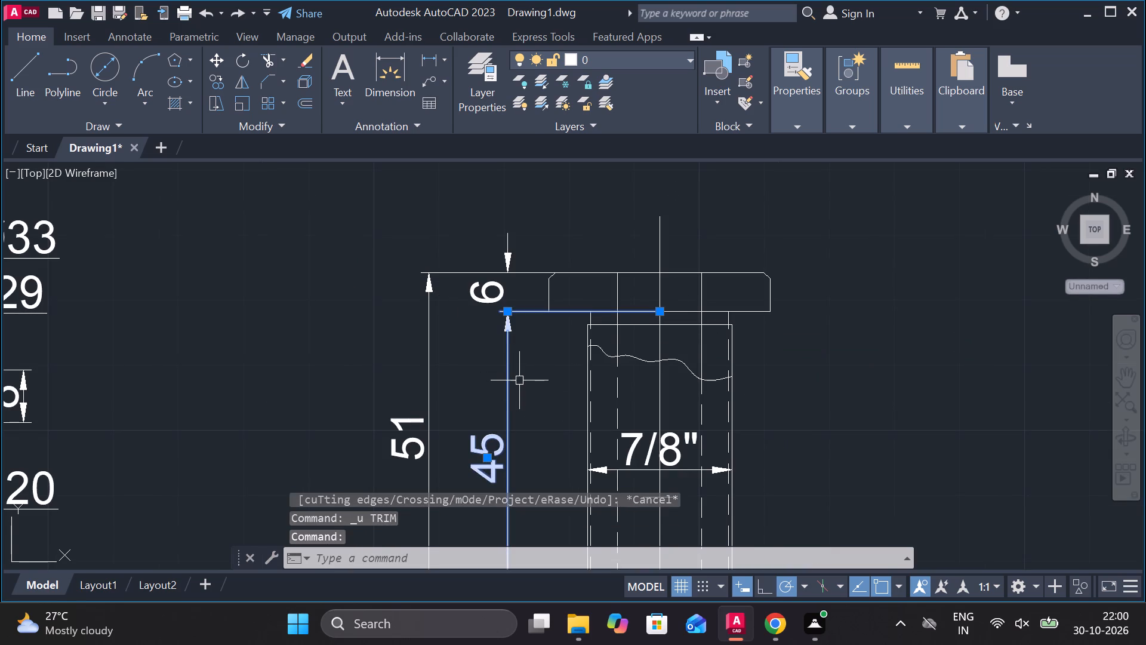
text(e)
key(space)
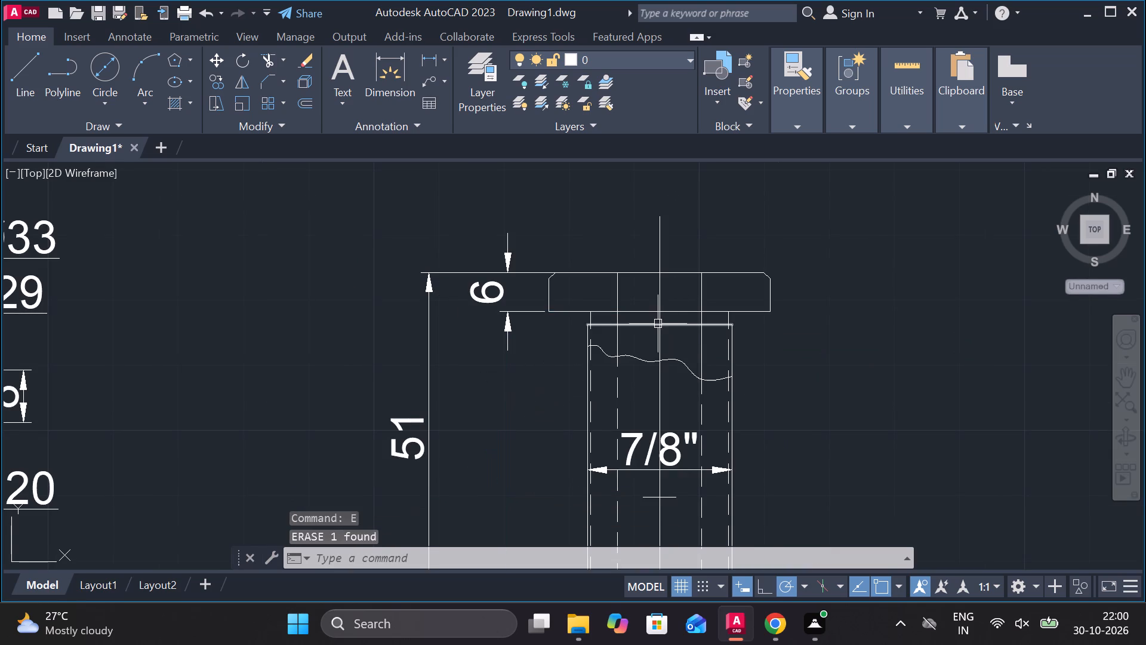
Trim the head's underside line on the dimensioned hexagon-headed 7/8" part from the left shank edge to the right bore line.
scroll(558, 282, up, 1)
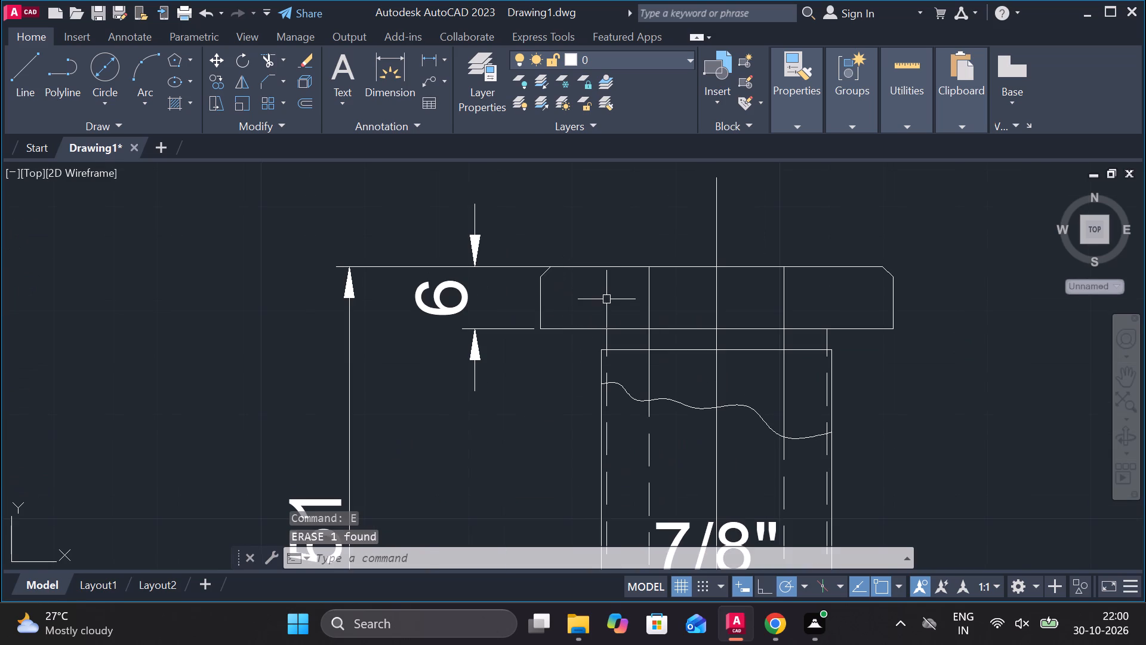
text(tr)
key(space)
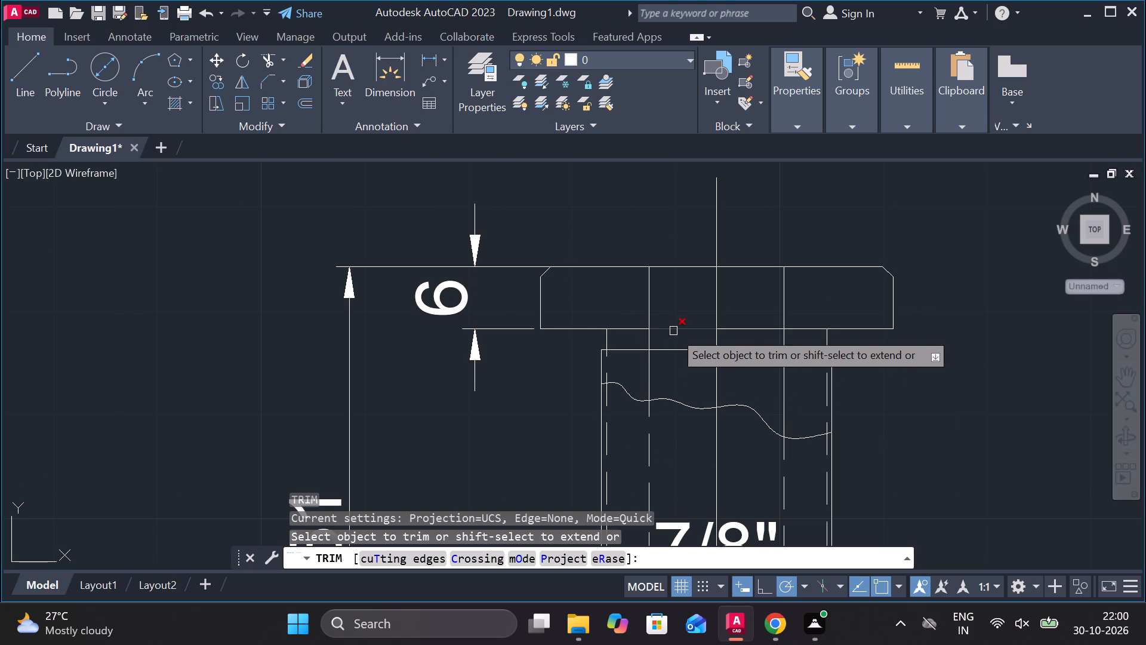
click(634, 331)
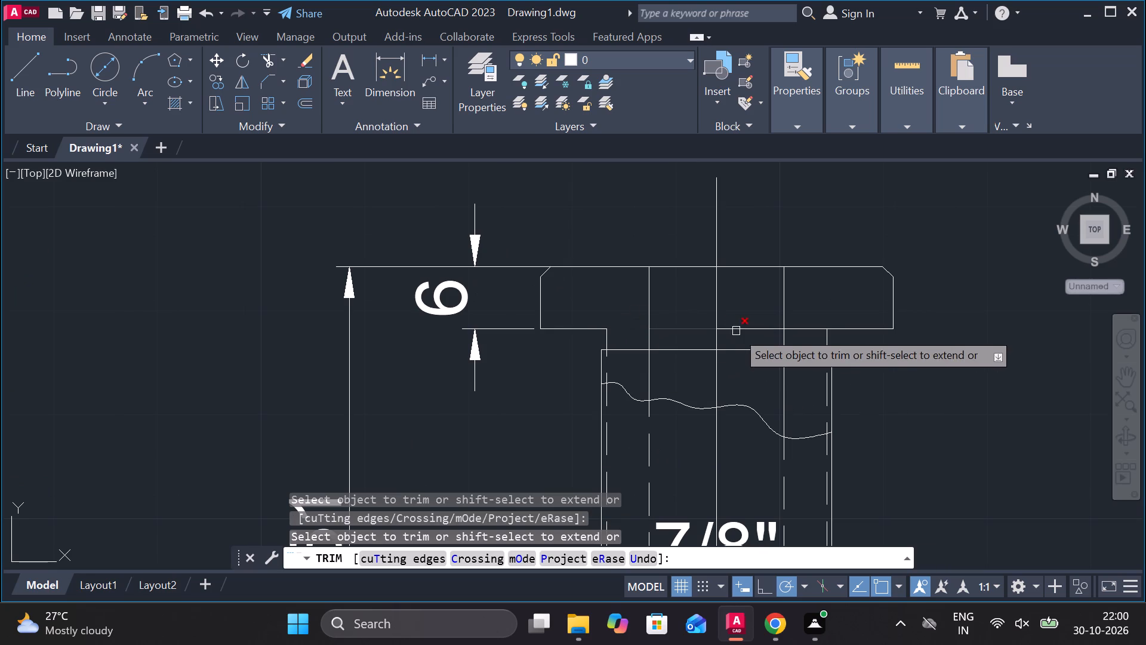
click(777, 330)
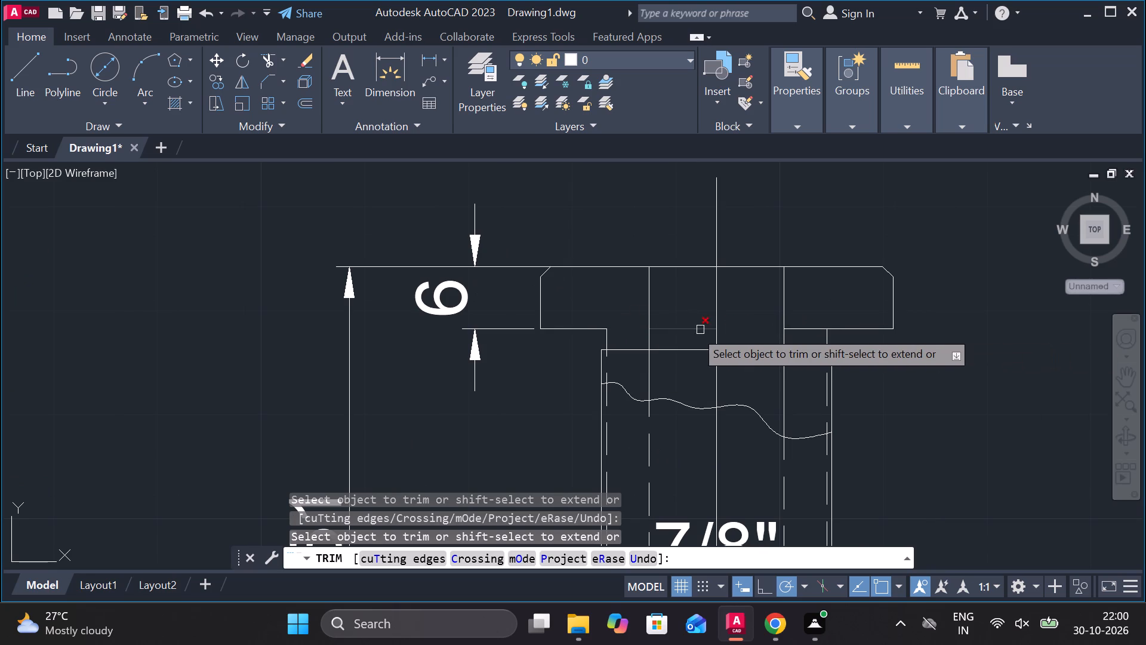
click(687, 330)
key(Escape)
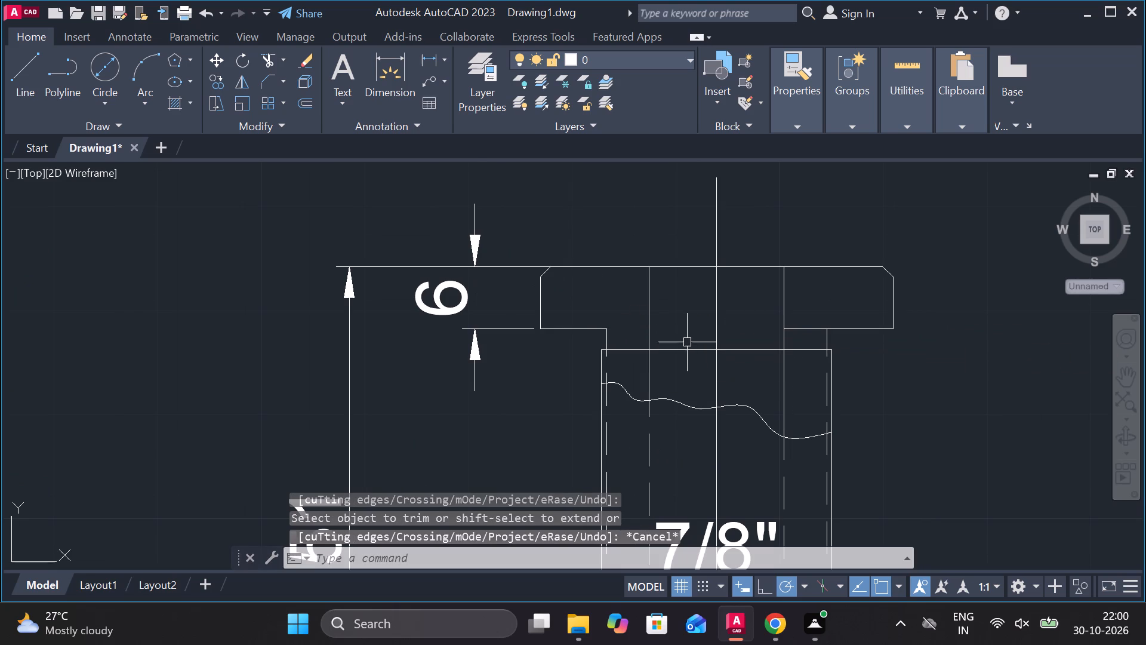
Add a vertical linear dimension for the shank length, from the head's underside to the shank's bottom edge, inside the 51 dimension.
click(438, 56)
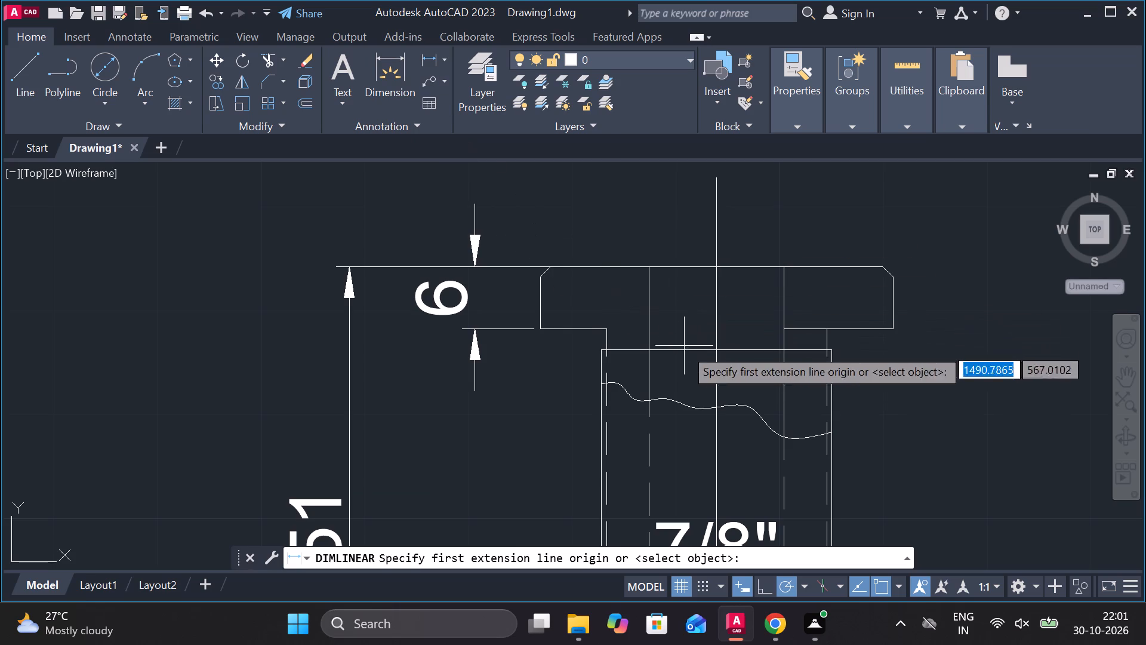
click(536, 328)
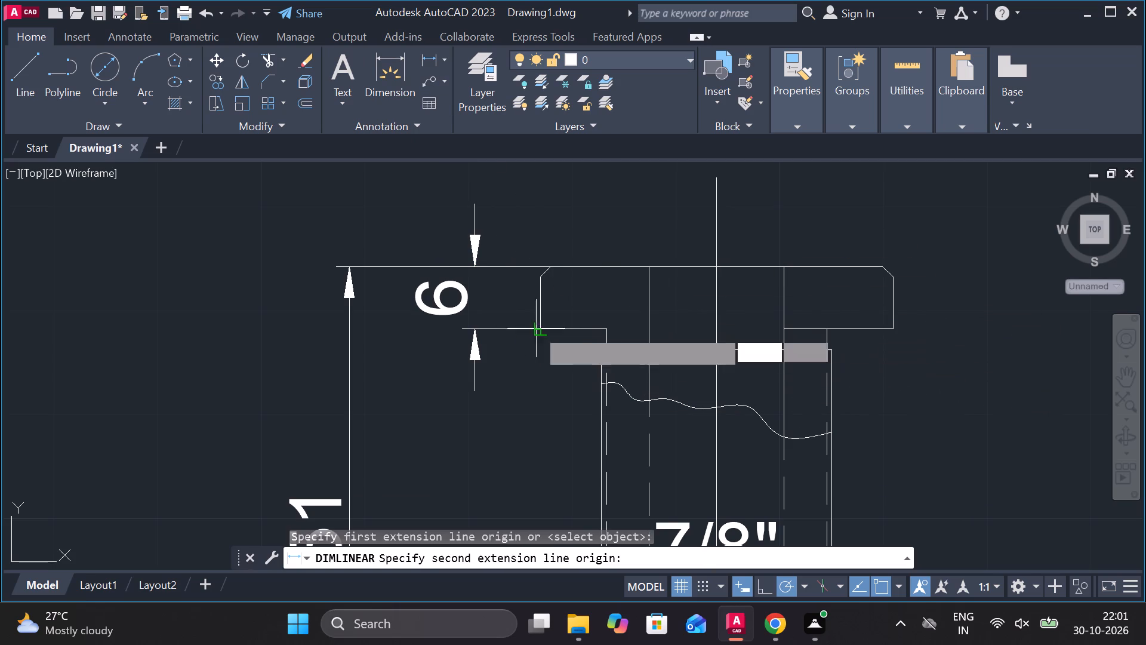
key(Escape)
key(space)
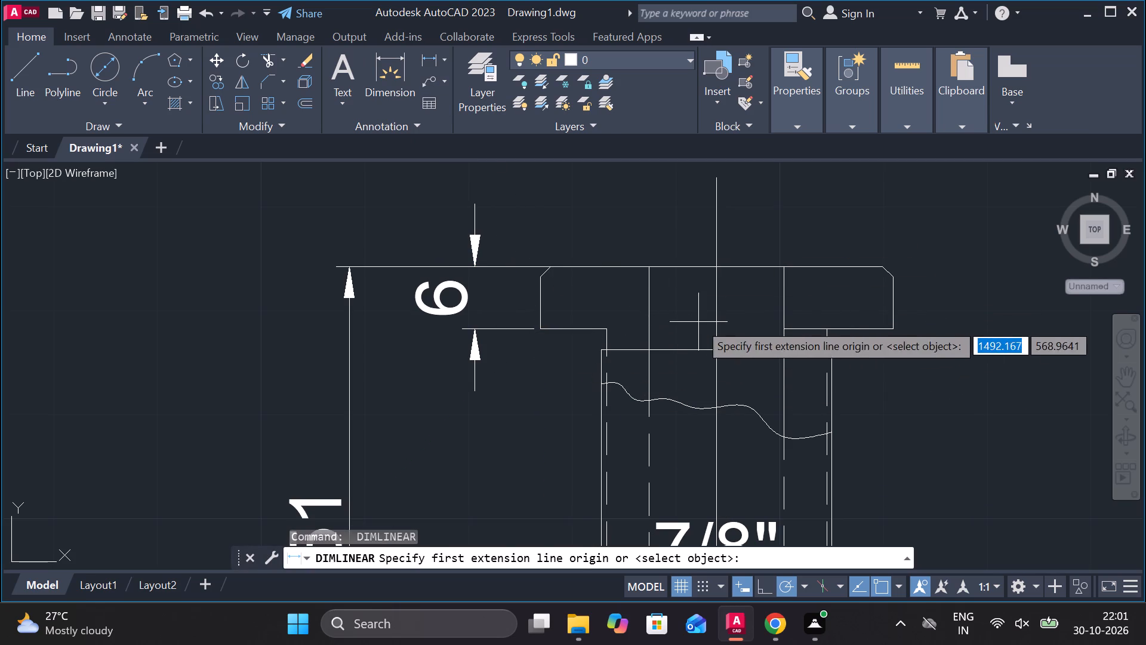
click(543, 330)
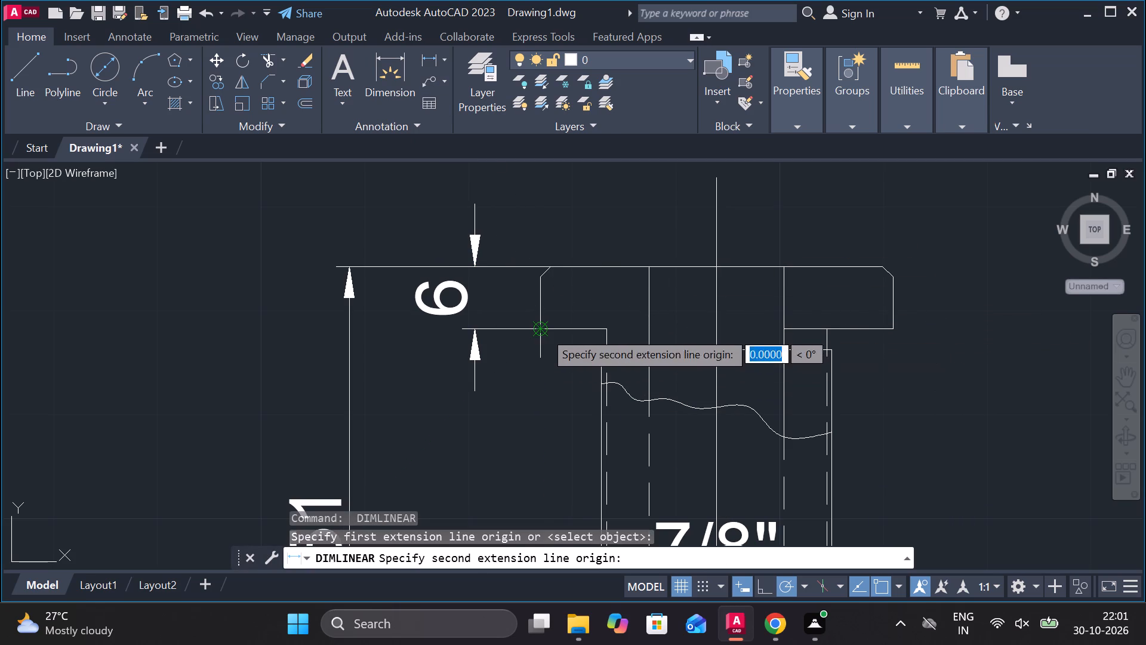
scroll(544, 354, down, 2)
middle_drag(538, 417, 531, 291)
scroll(521, 345, up, 2)
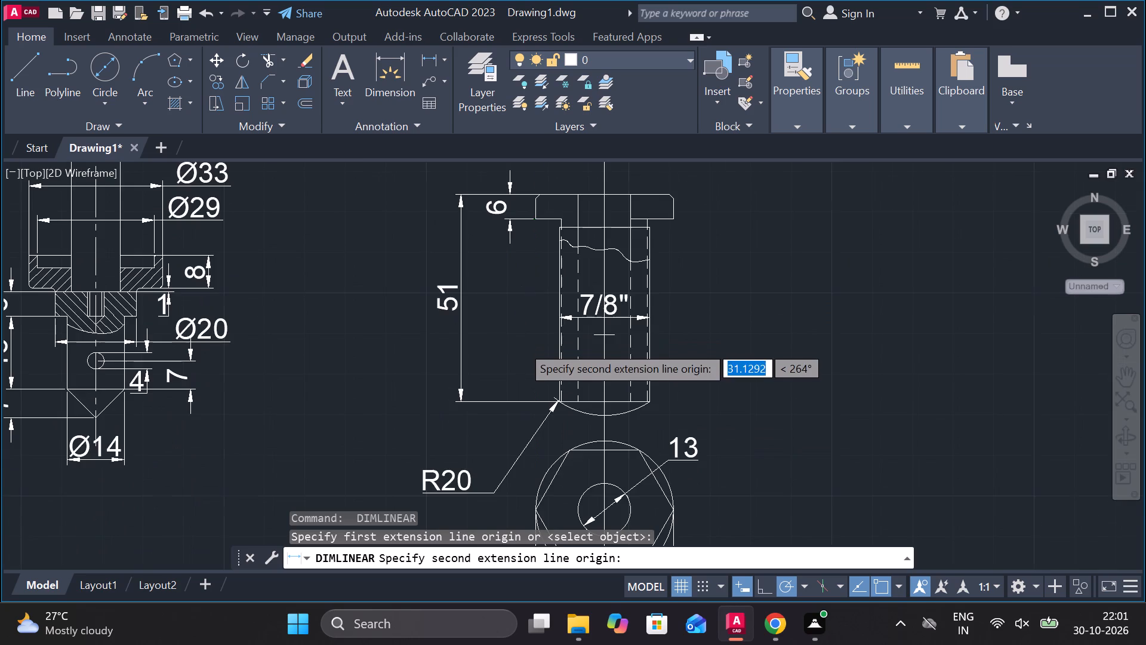
click(540, 480)
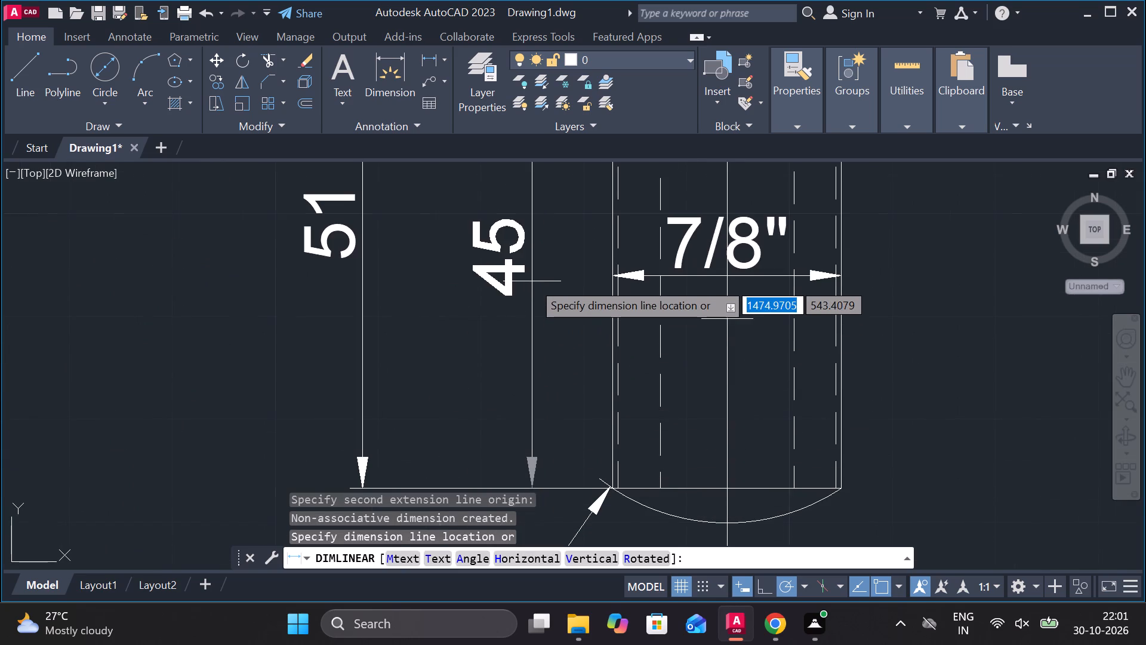
scroll(532, 281, down, 2)
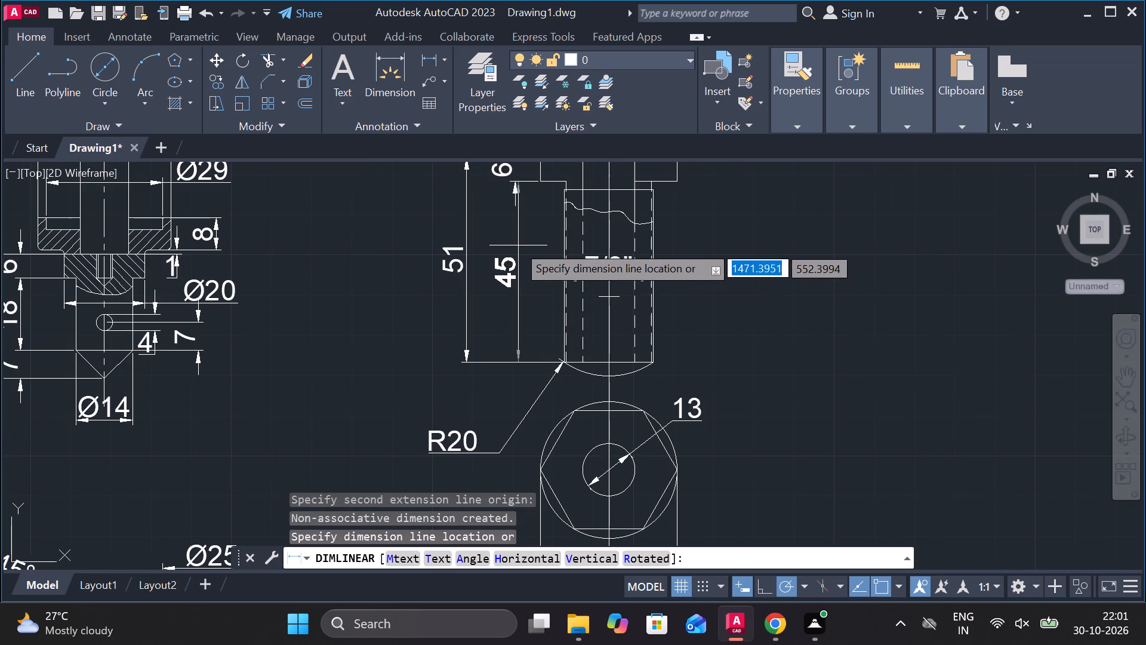
click(512, 186)
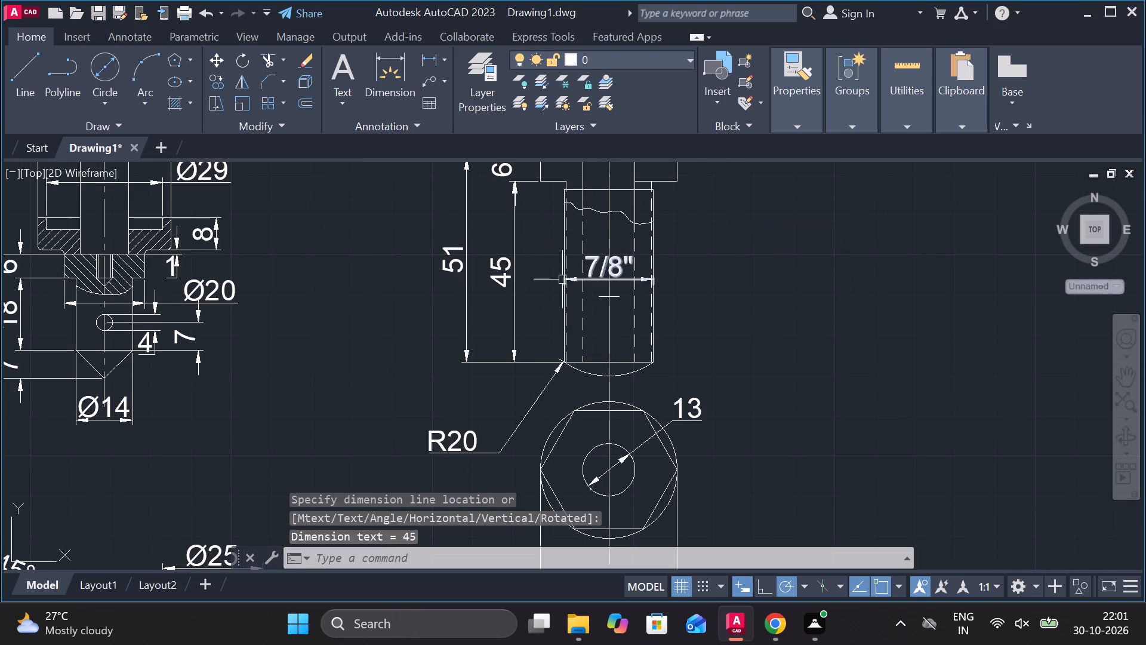
Trim the thread's top line between the inner shank edges of the dimensioned 7/8" part, leaving the short end pieces.
middle_drag(708, 283, 701, 337)
scroll(708, 283, down, 1)
scroll(679, 314, up, 2)
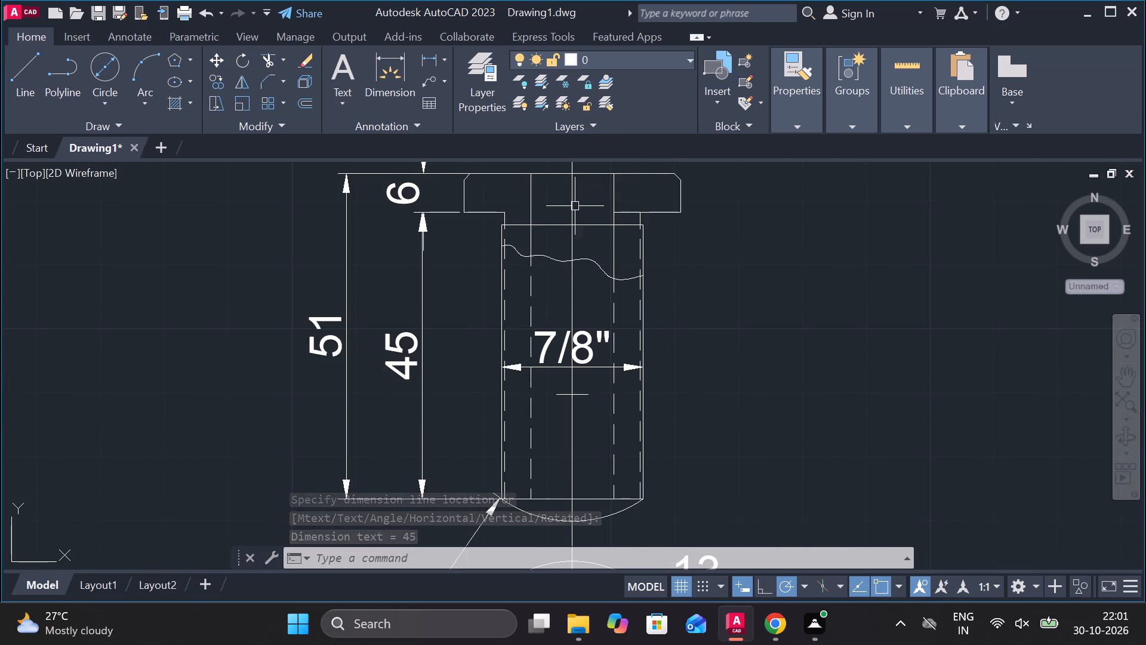
middle_drag(569, 255, 575, 326)
scroll(564, 313, up, 2)
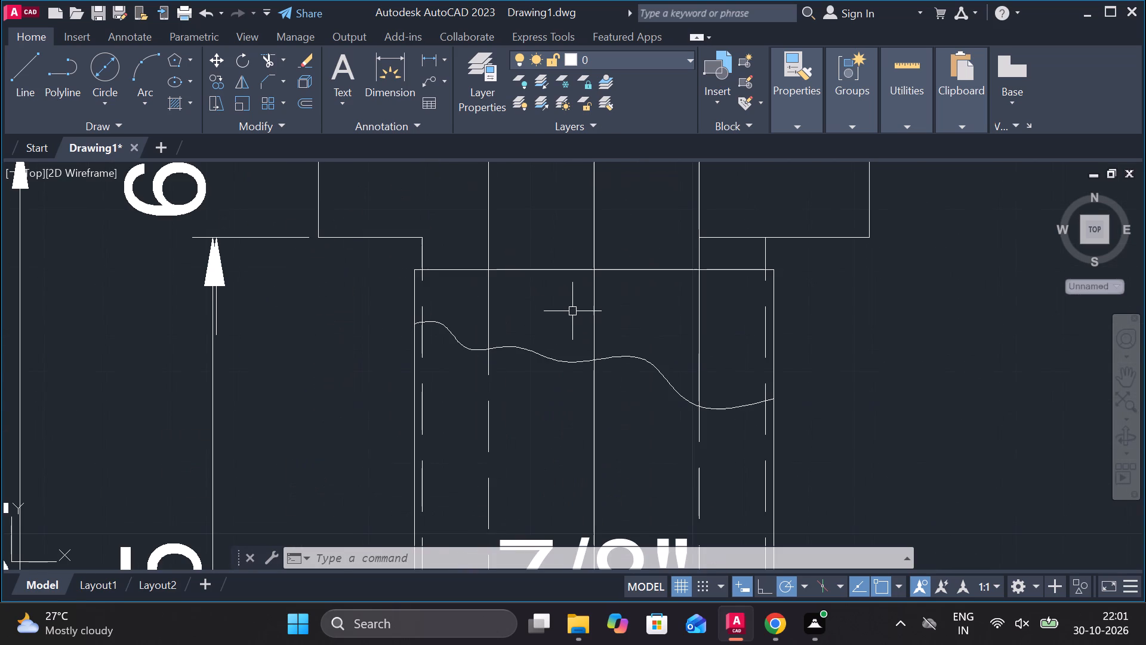
text(tr)
key(space)
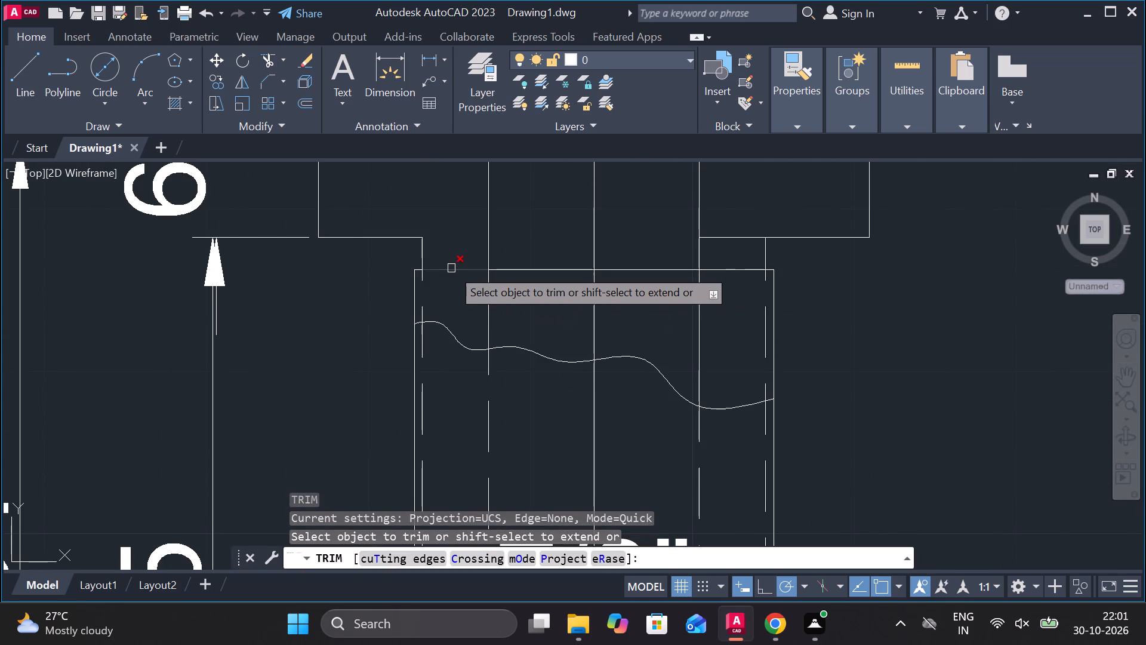
click(451, 268)
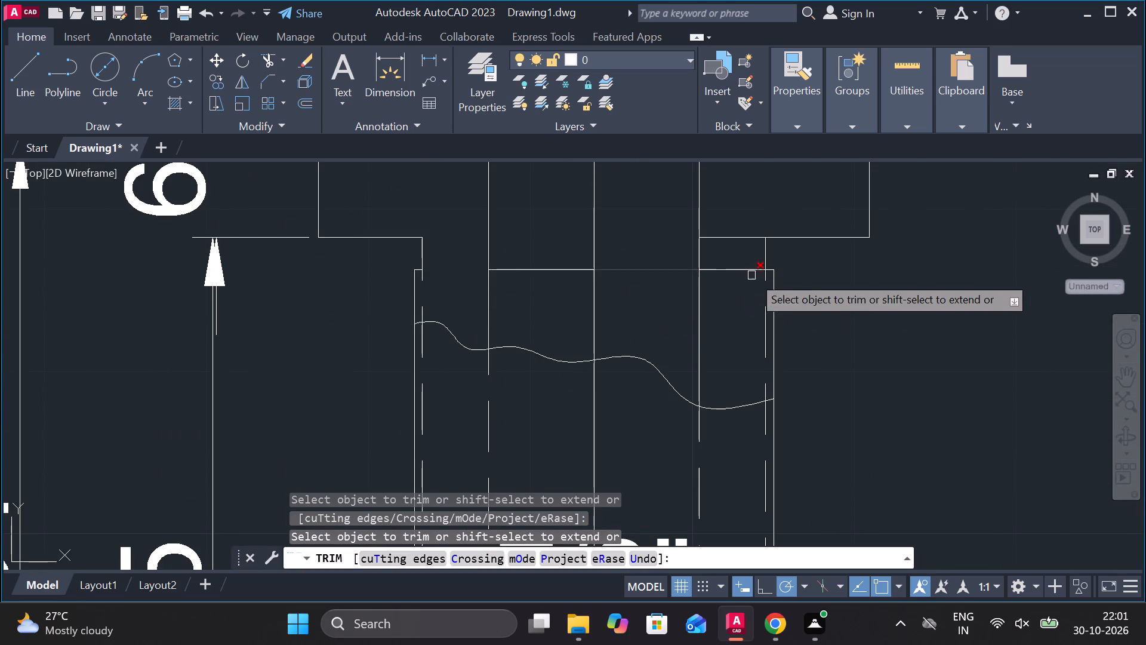
click(746, 270)
click(655, 272)
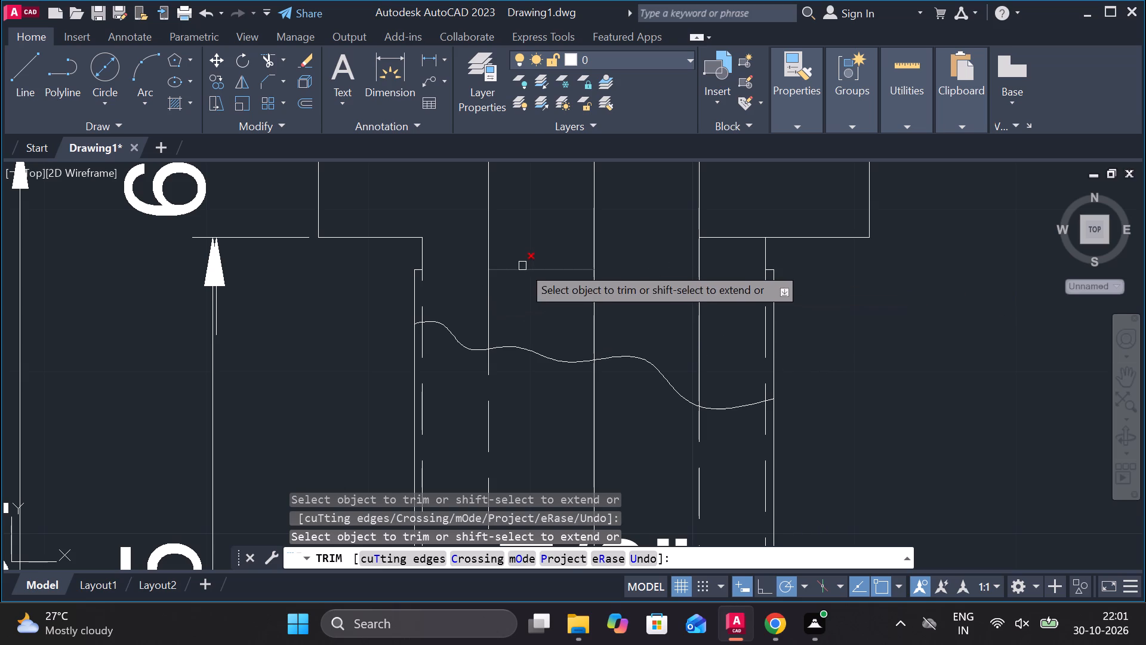
click(522, 266)
key(Escape)
Hatch the head and both shank walls around the bore, down to the break line, with ANSI31 at angle 90 and scale 0.5.
click(171, 105)
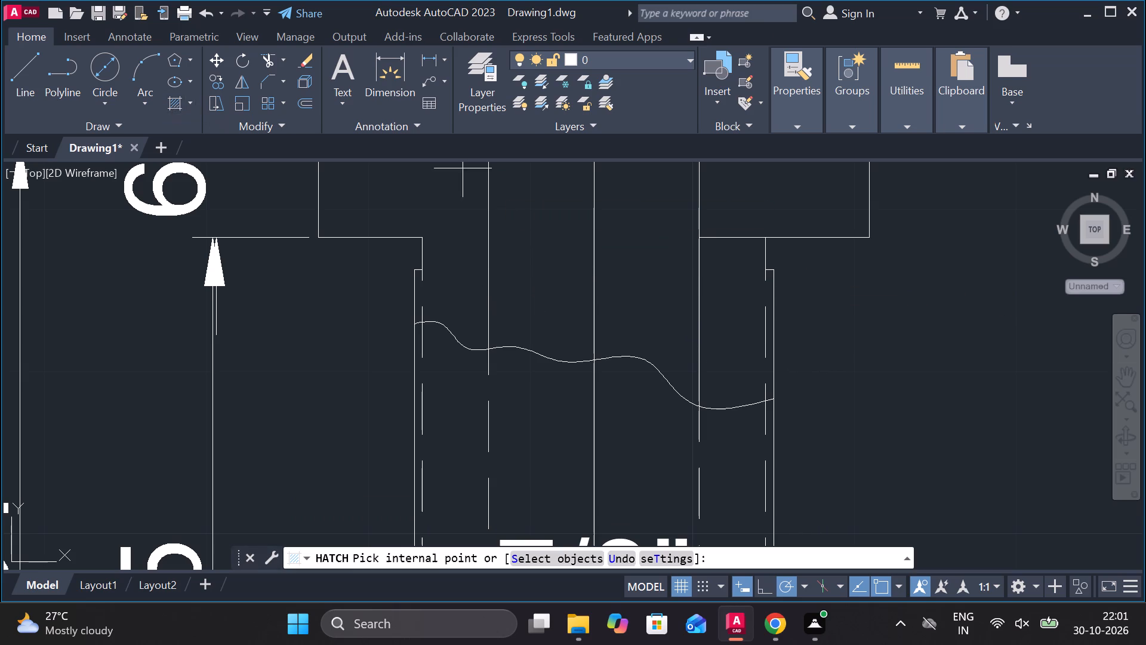
scroll(422, 189, down, 2)
click(410, 196)
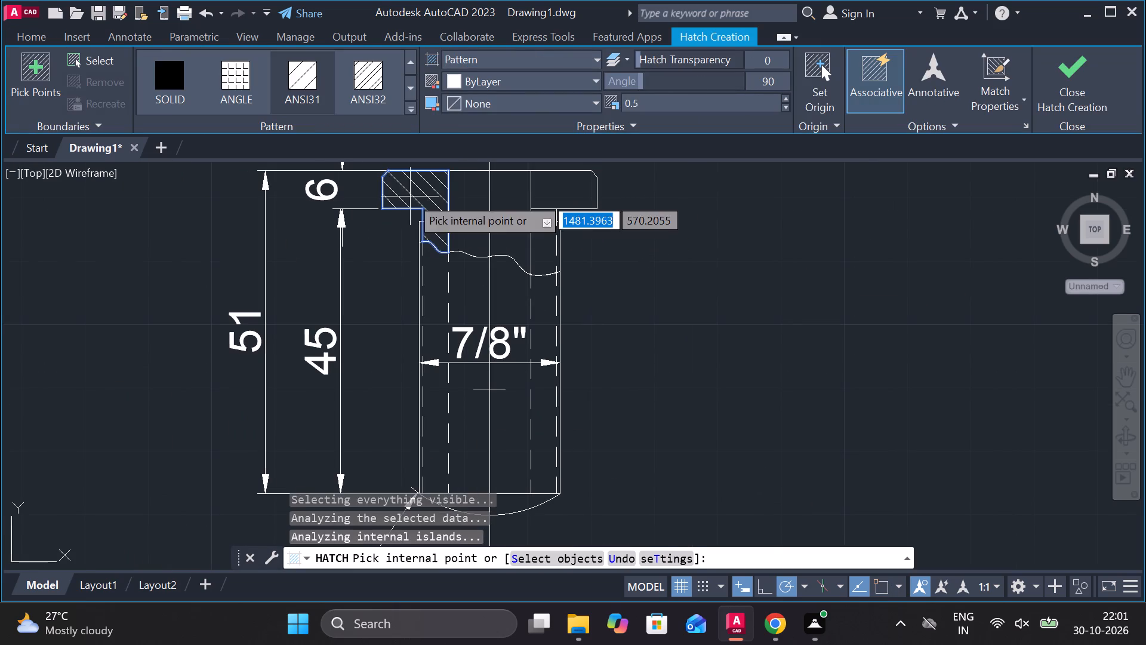
click(552, 196)
click(550, 226)
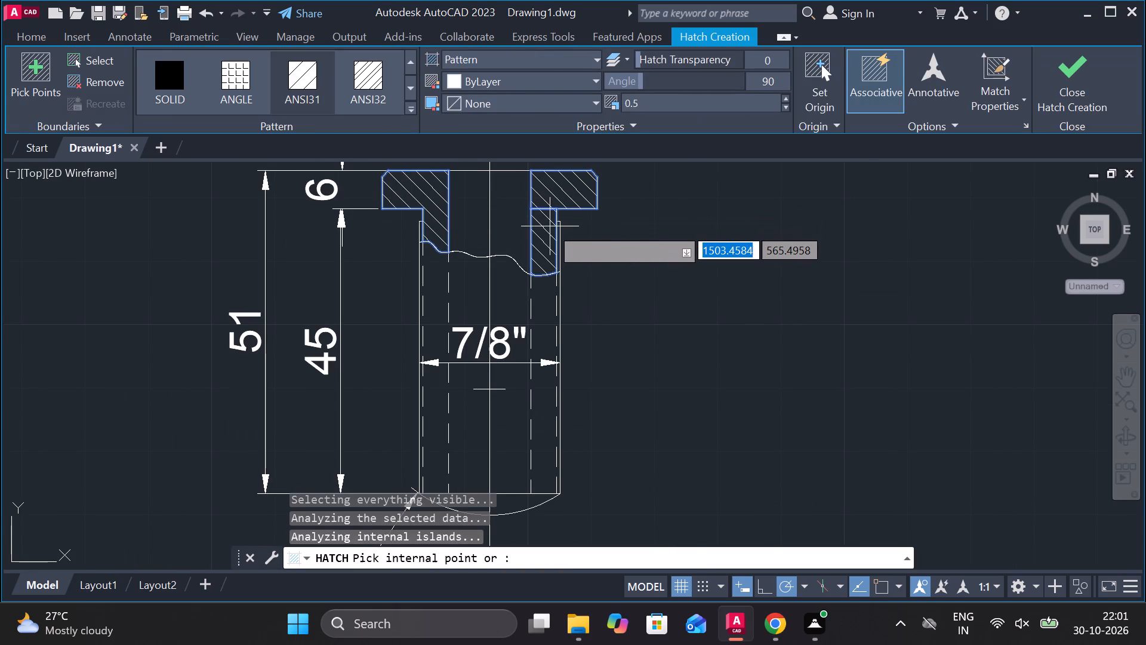
scroll(550, 226, up, 2)
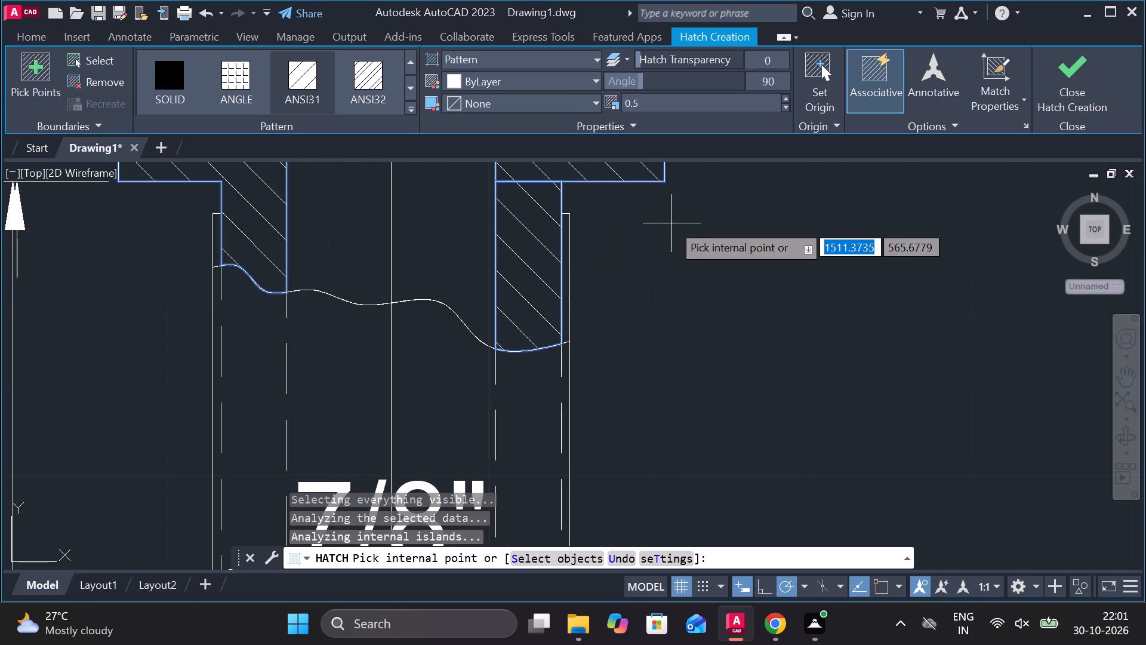
click(1055, 72)
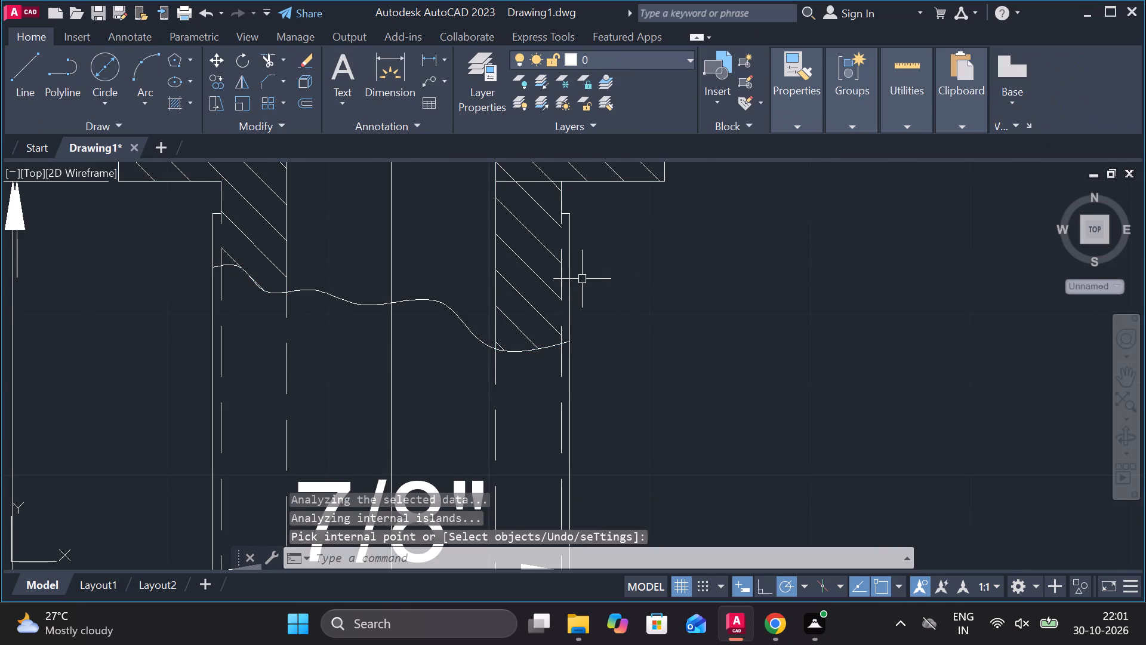
Trim the leftover piece of the head's underside line crossing the hatched right wall.
text(tr)
key(space)
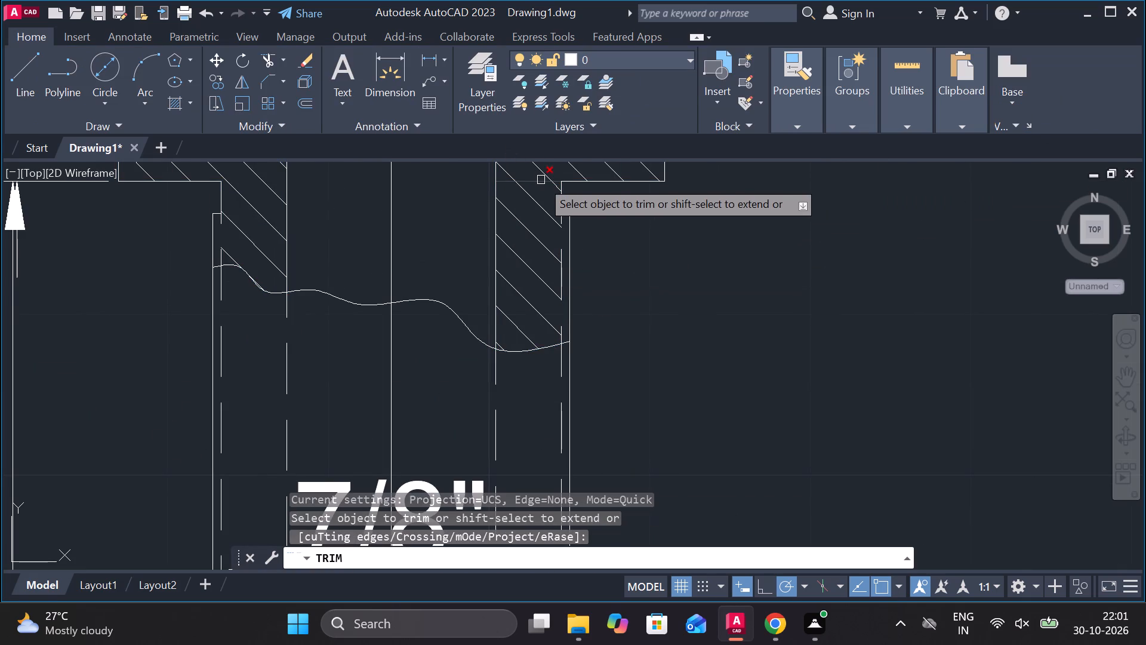
click(541, 180)
scroll(649, 207, down, 2)
key(Escape)
Trim the head's underside line between the shank edges on the undimensioned copy of the hexagon-headed part, keeping the bore lines.
scroll(748, 241, down, 2)
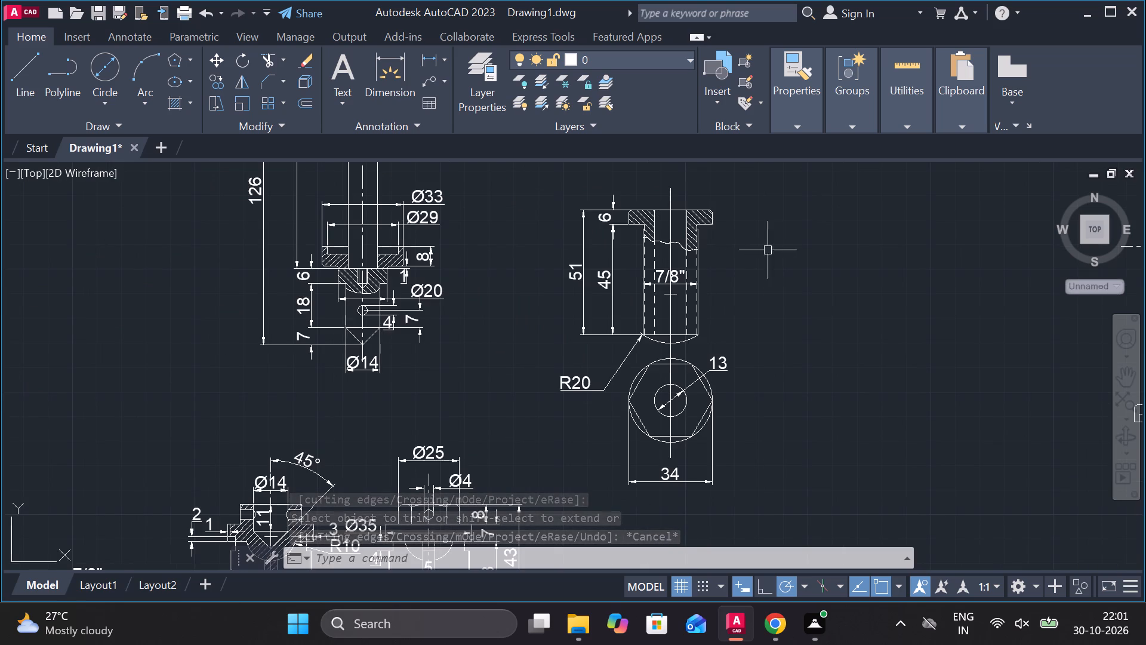
scroll(782, 268, down, 1)
middle_drag(797, 325, 564, 317)
middle_drag(745, 343, 691, 342)
scroll(720, 360, down, 2)
scroll(744, 459, up, 3)
scroll(805, 392, up, 2)
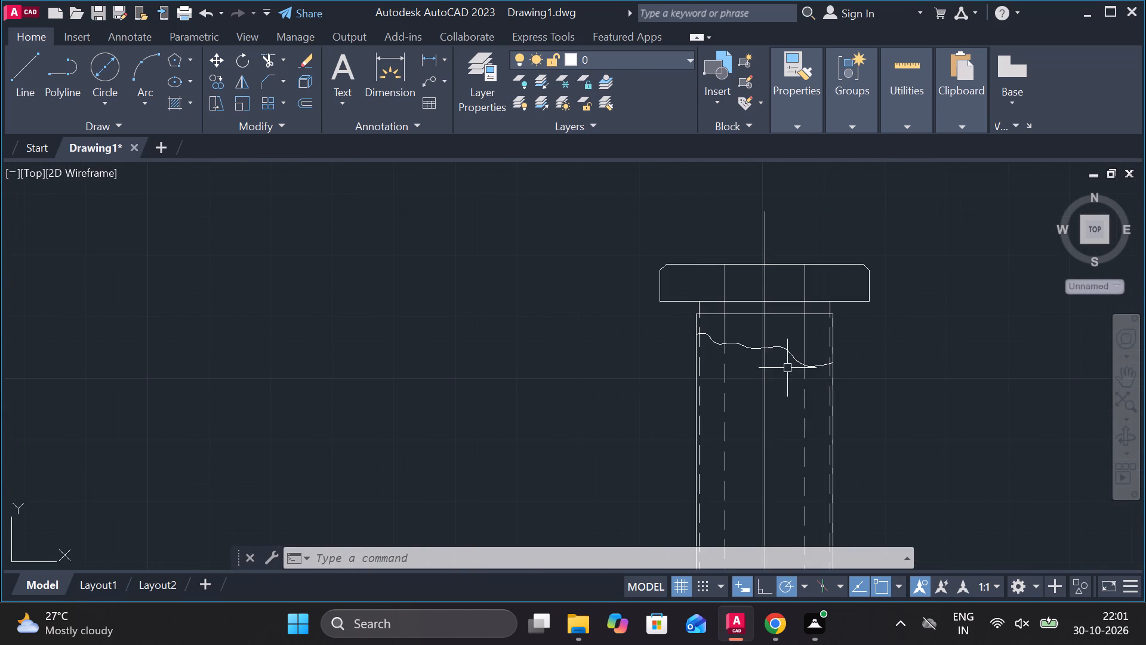
text(tr)
key(space)
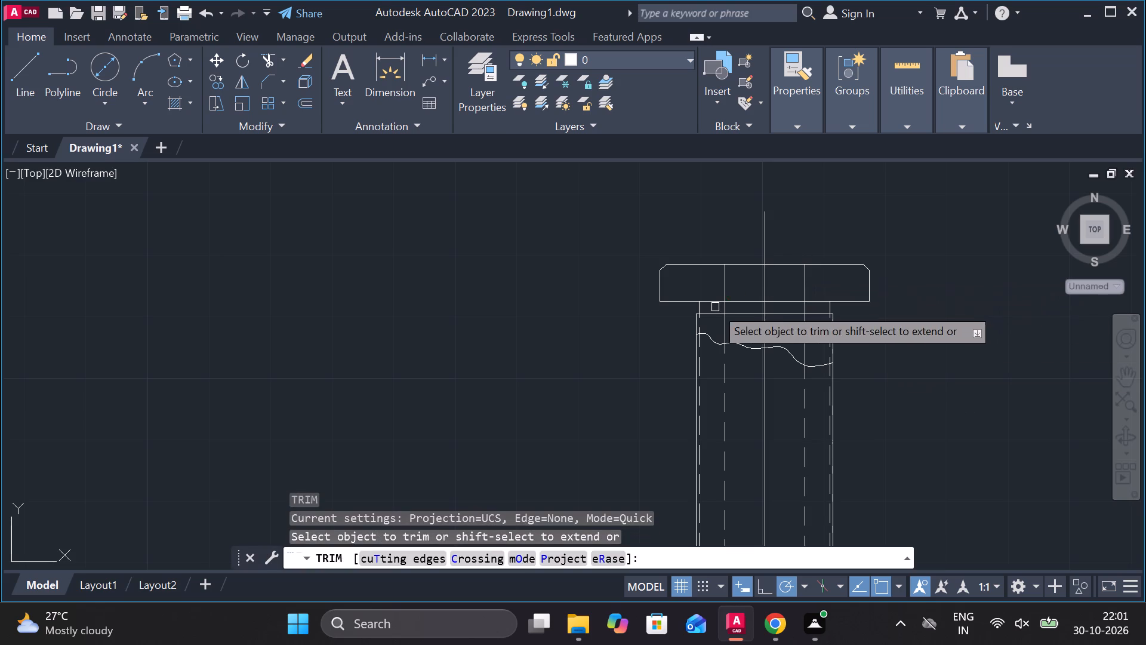
click(710, 300)
click(738, 301)
click(799, 301)
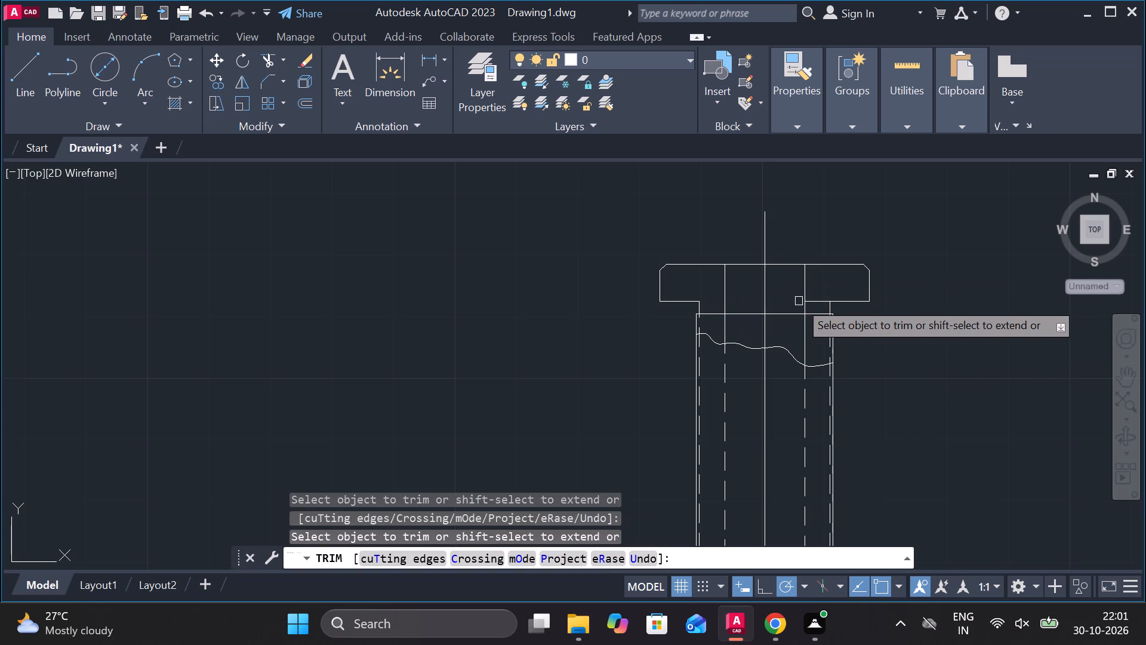
click(807, 290)
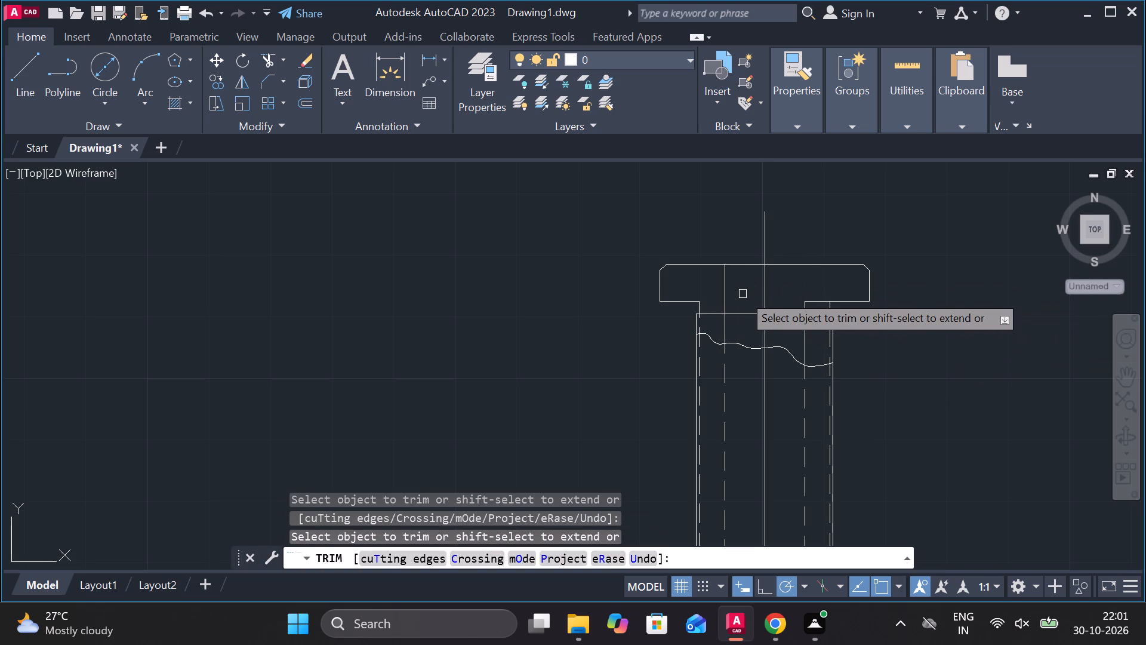
key(ctrl+z)
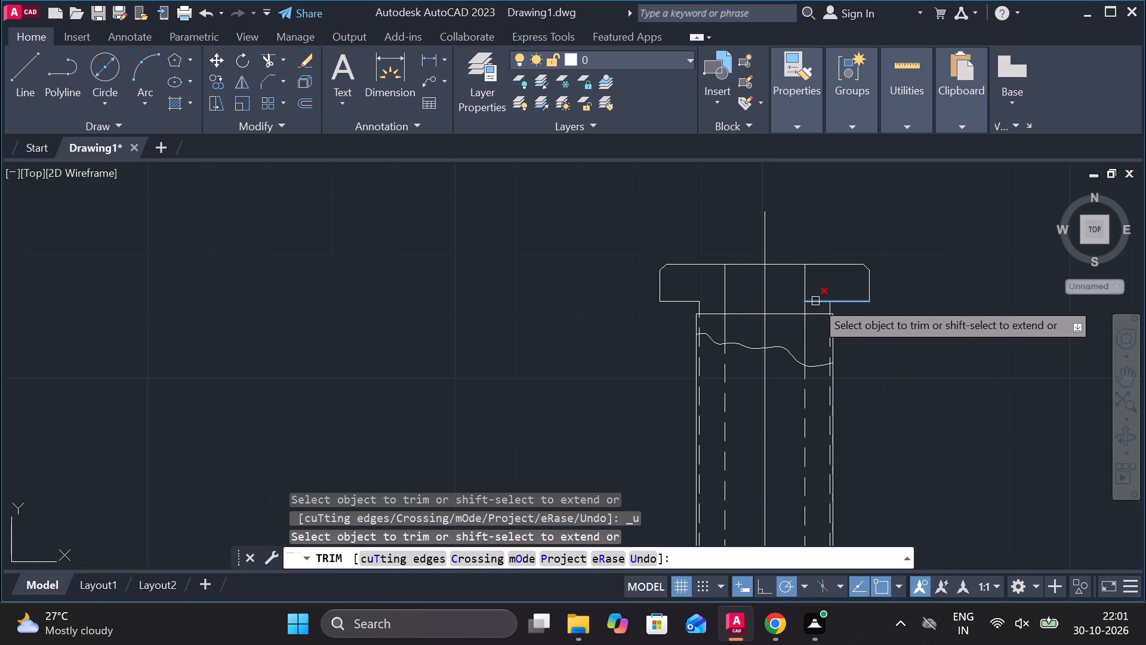
click(815, 301)
Trim the thread's top line between the inner shank edges of the undimensioned copy, keeping the bore lines.
click(818, 312)
click(787, 318)
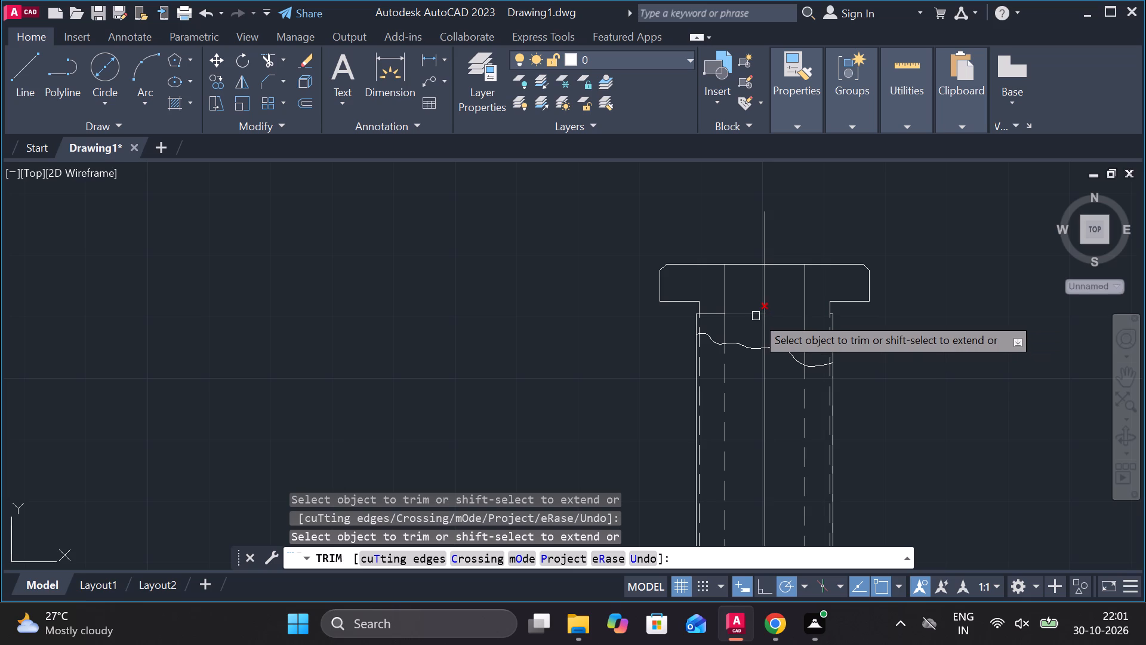
click(756, 316)
click(723, 316)
key(ctrl+z)
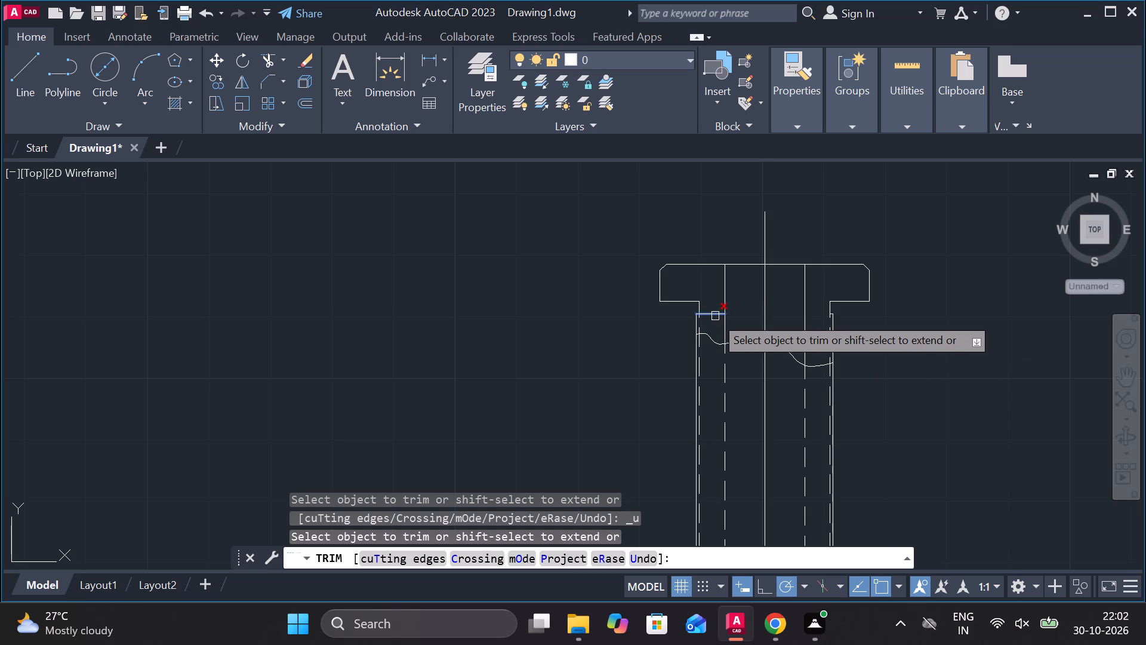
click(714, 316)
key(Escape)
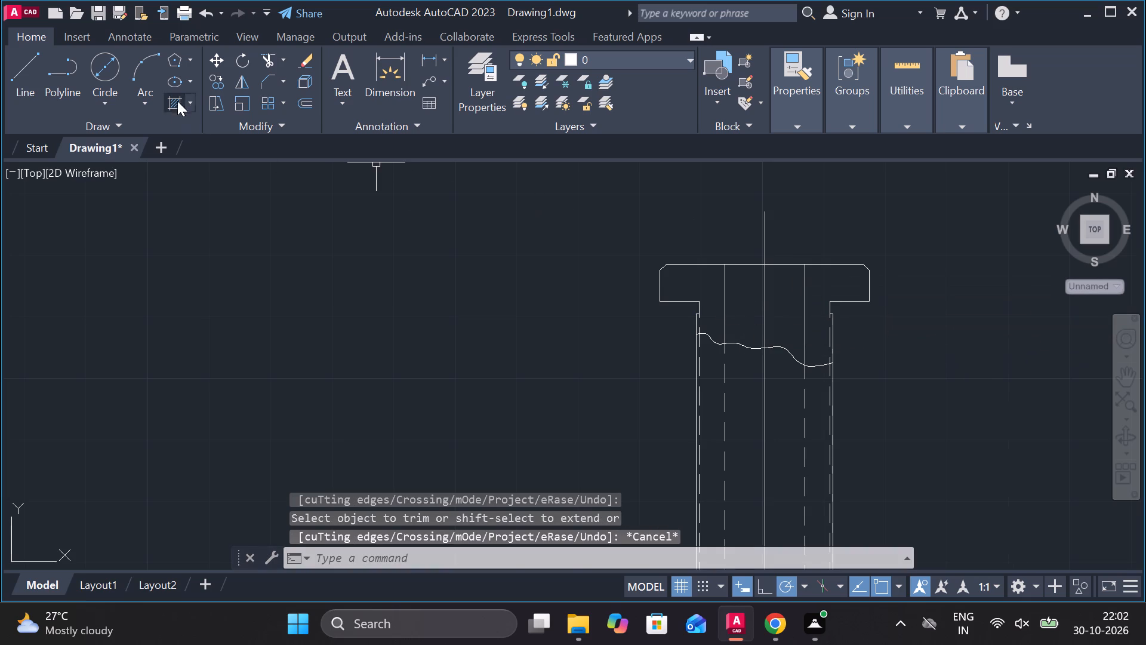
Hatch the copy's head and shank walls on both sides of the bore, down to the break line, with ANSI31 at angle 90.
click(177, 98)
click(710, 284)
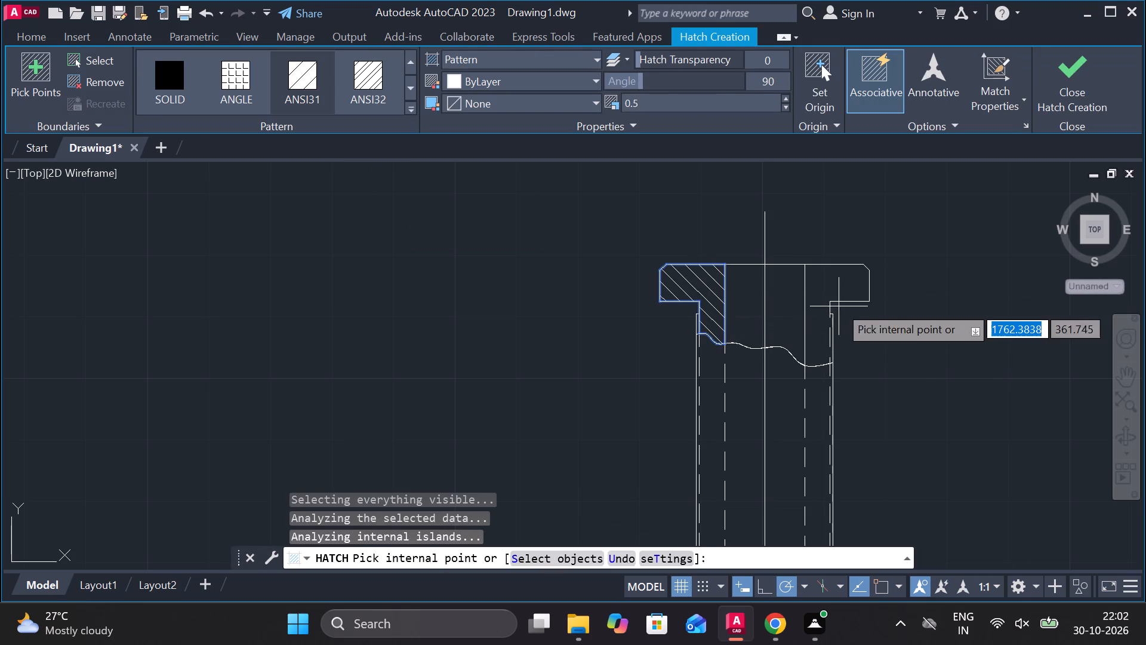
click(820, 282)
click(1084, 84)
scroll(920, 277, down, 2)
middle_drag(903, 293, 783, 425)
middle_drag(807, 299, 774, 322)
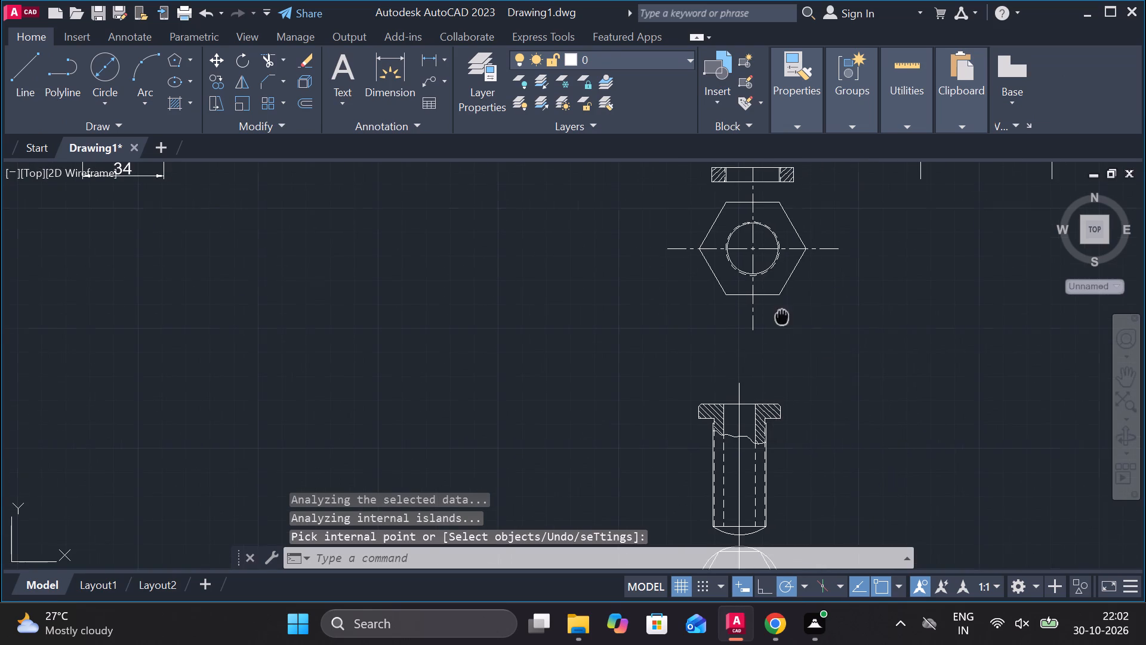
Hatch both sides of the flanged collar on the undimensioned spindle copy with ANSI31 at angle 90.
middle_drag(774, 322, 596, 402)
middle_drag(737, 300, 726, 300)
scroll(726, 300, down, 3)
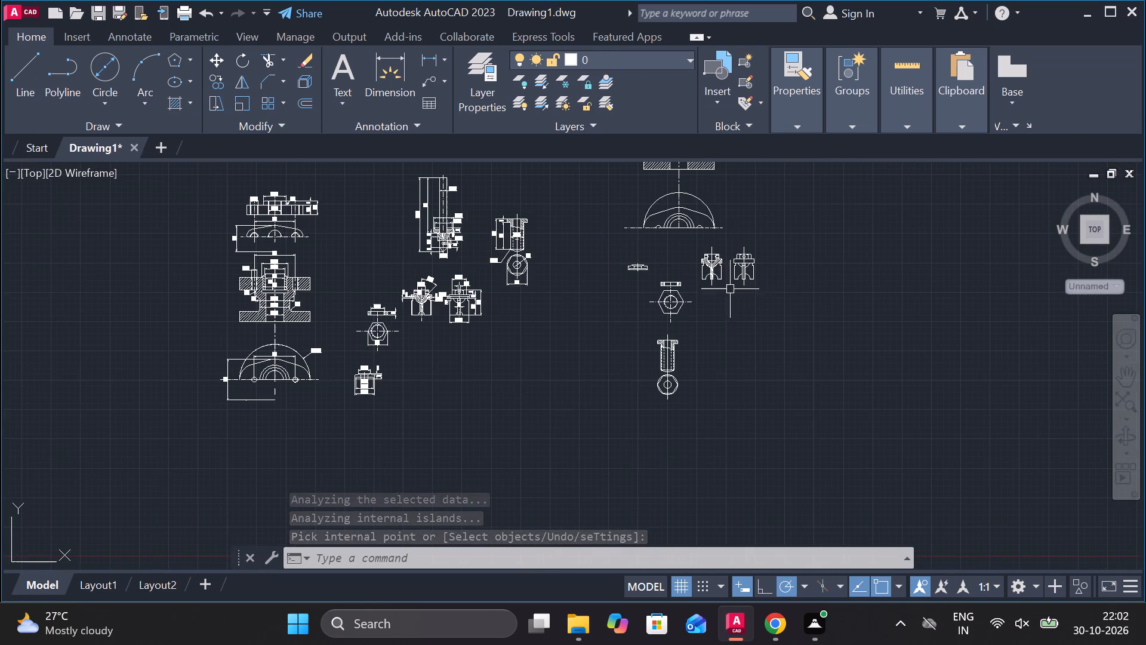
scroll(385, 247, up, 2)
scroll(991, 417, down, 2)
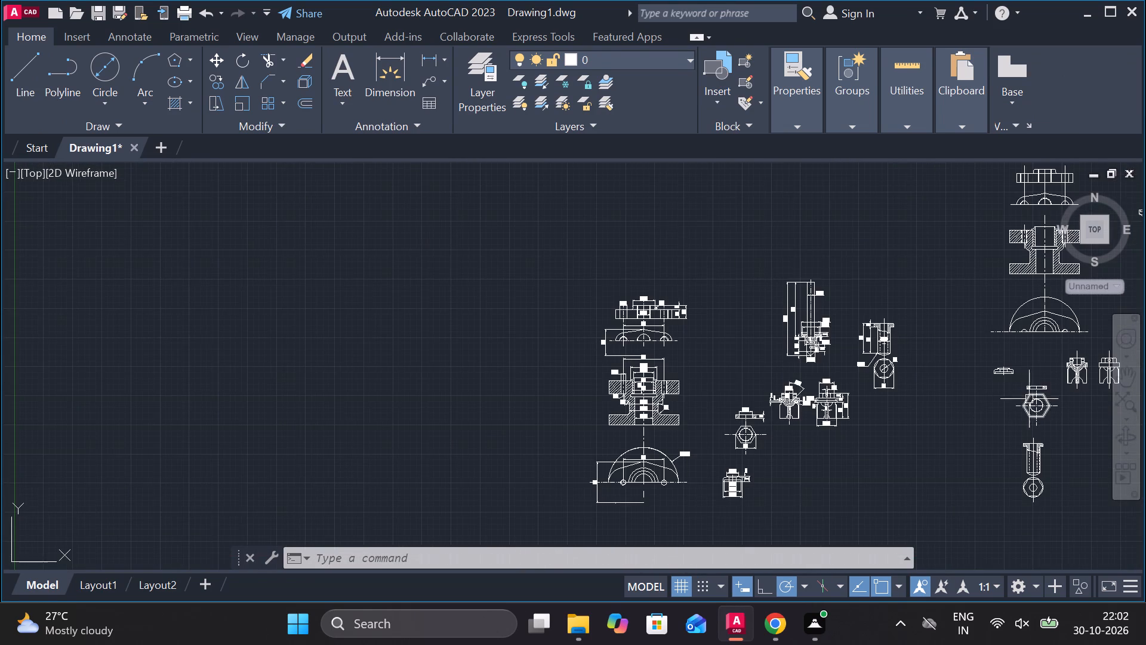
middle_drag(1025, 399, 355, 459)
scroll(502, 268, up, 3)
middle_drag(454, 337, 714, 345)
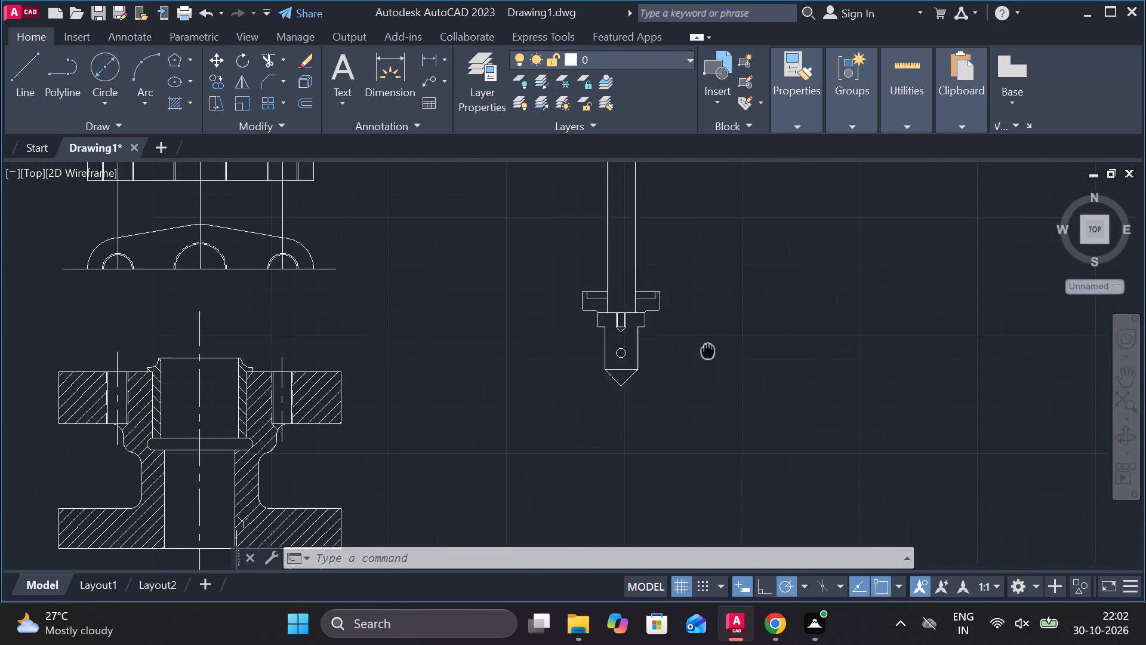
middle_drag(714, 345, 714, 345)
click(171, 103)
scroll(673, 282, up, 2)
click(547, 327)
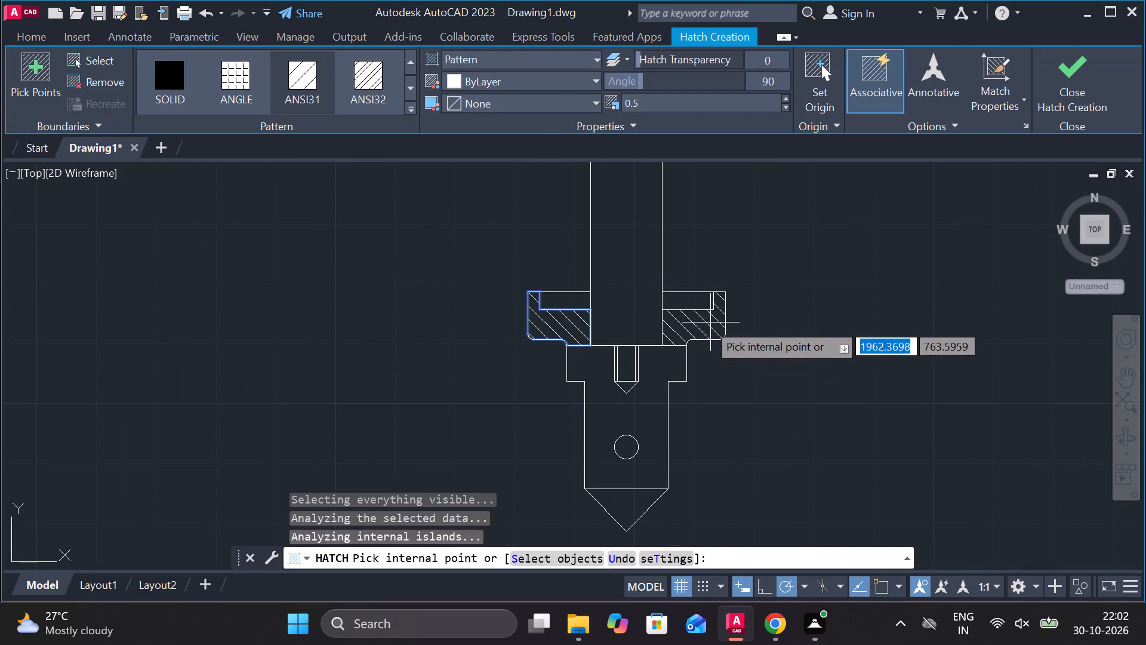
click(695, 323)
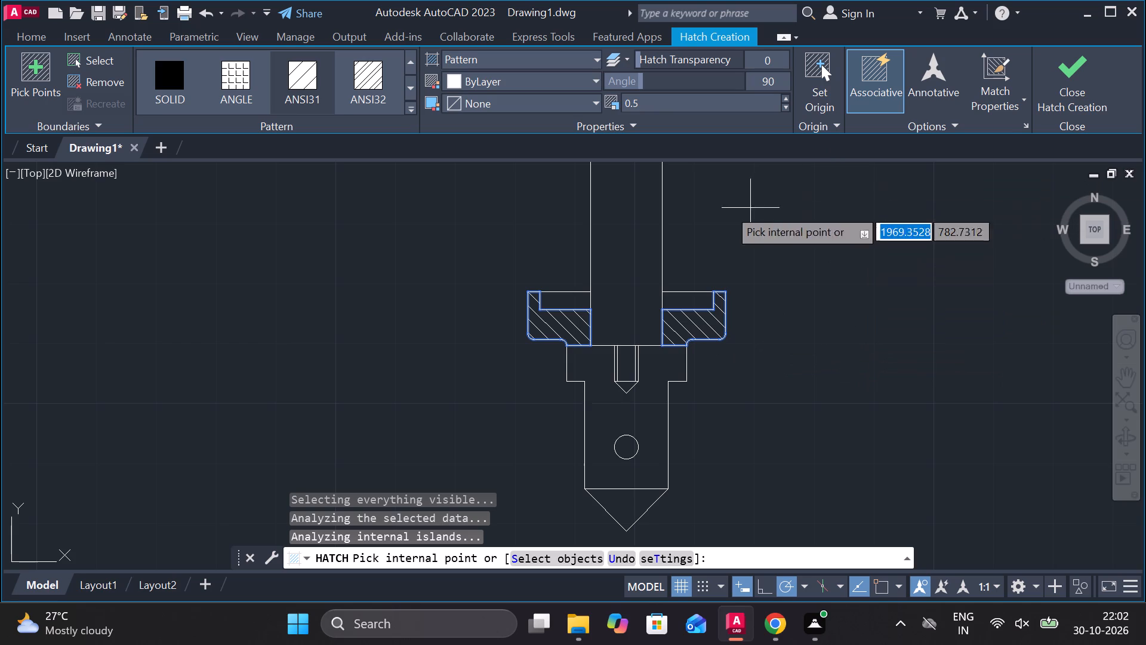
Examine the sectioned collar and body on the dimensioned spindle and compare their hatching with the undimensioned copy.
scroll(748, 320, down, 3)
scroll(820, 338, down, 3)
middle_drag(386, 365, 389, 367)
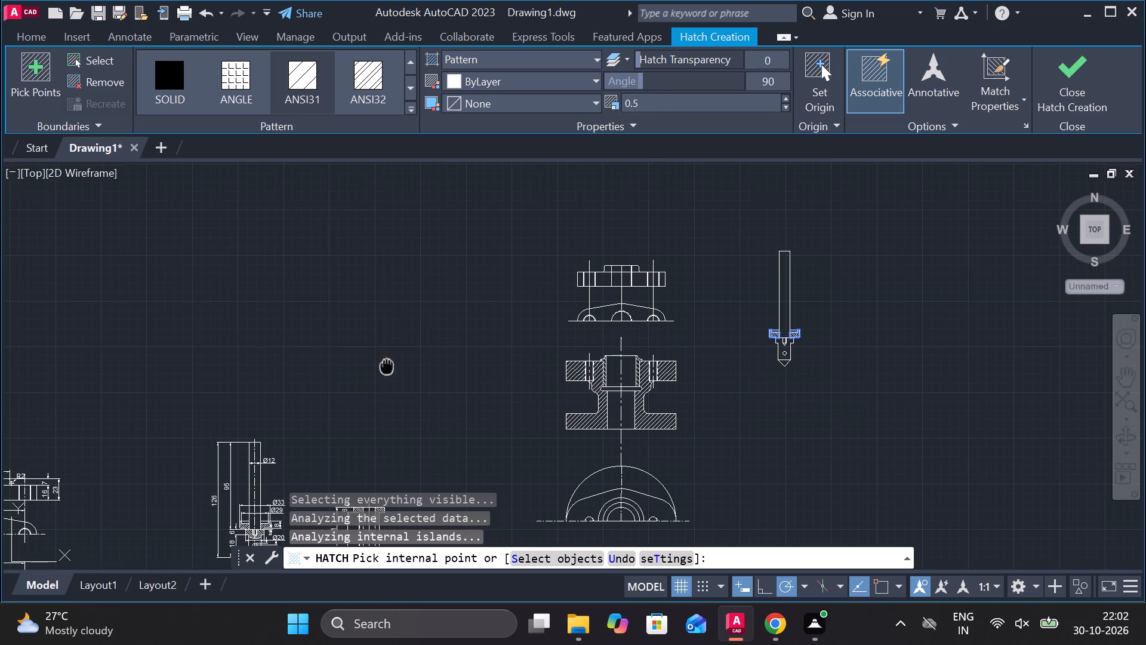
middle_drag(389, 367, 654, 290)
scroll(577, 403, up, 3)
middle_drag(577, 402, 596, 226)
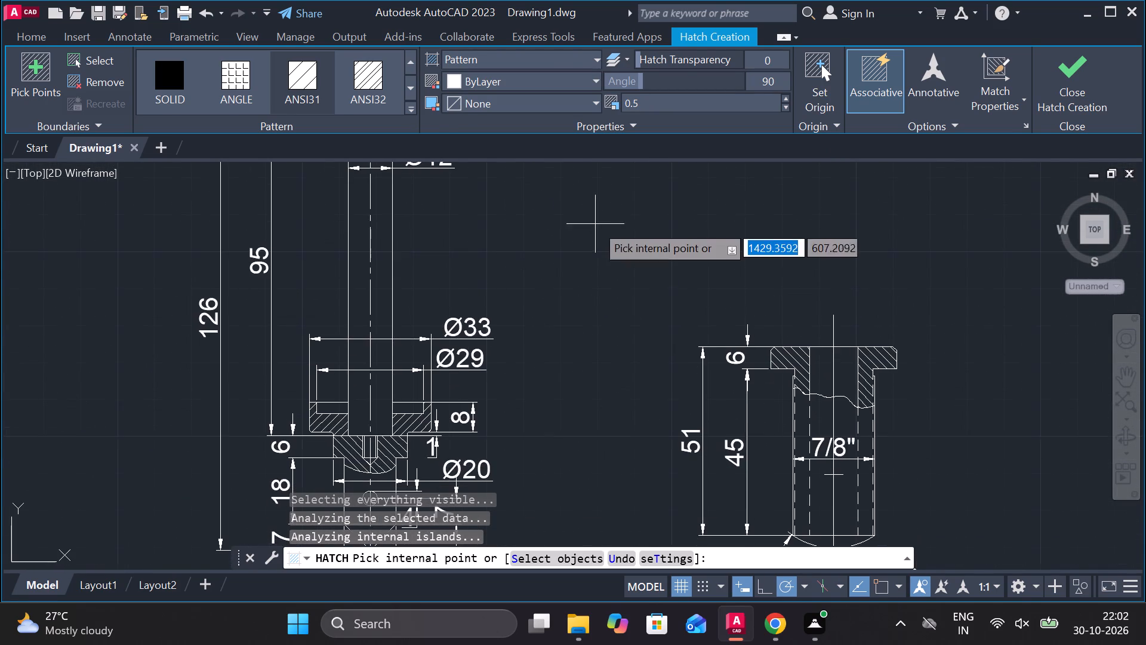
scroll(649, 258, down, 3)
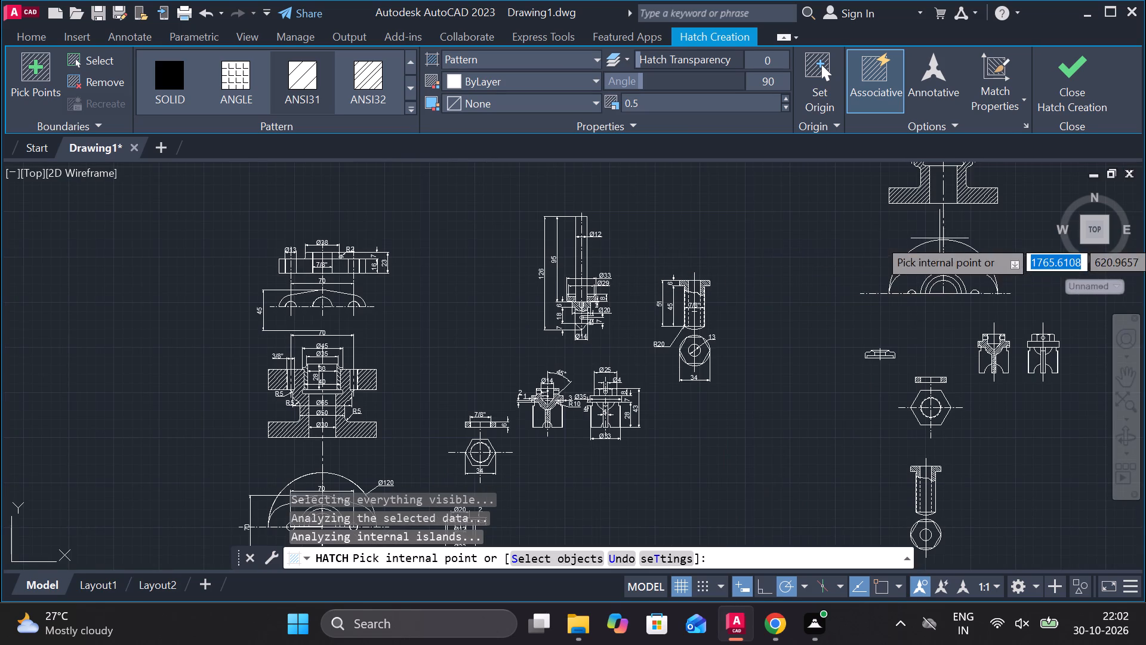
middle_drag(939, 238, 603, 330)
scroll(789, 180, up, 3)
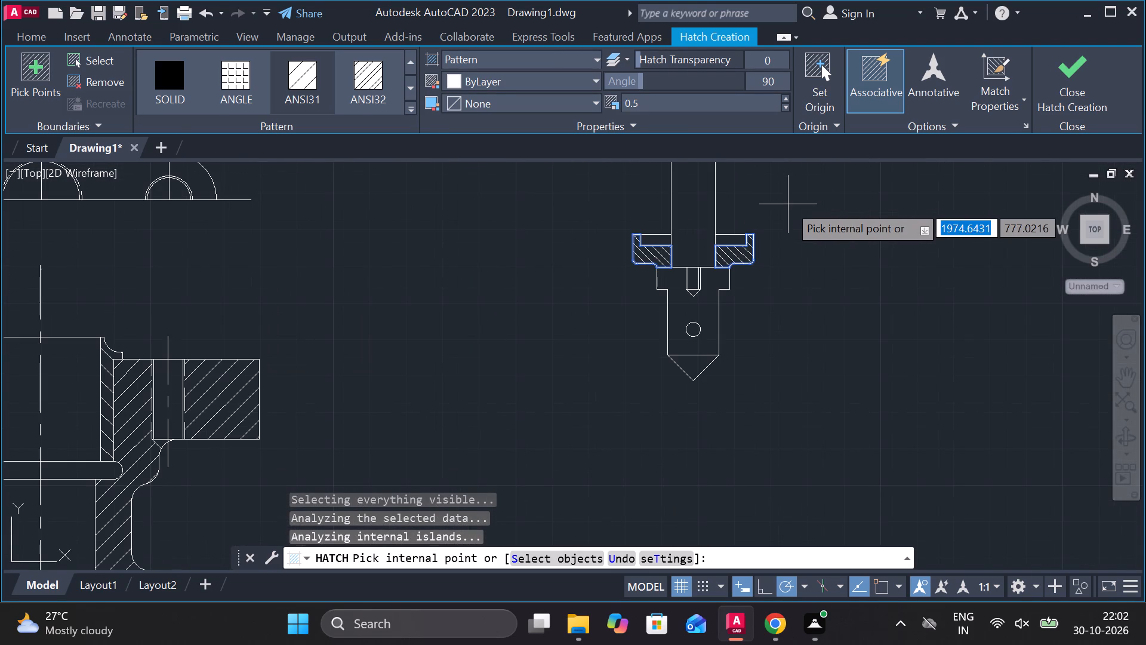
scroll(802, 246, down, 2)
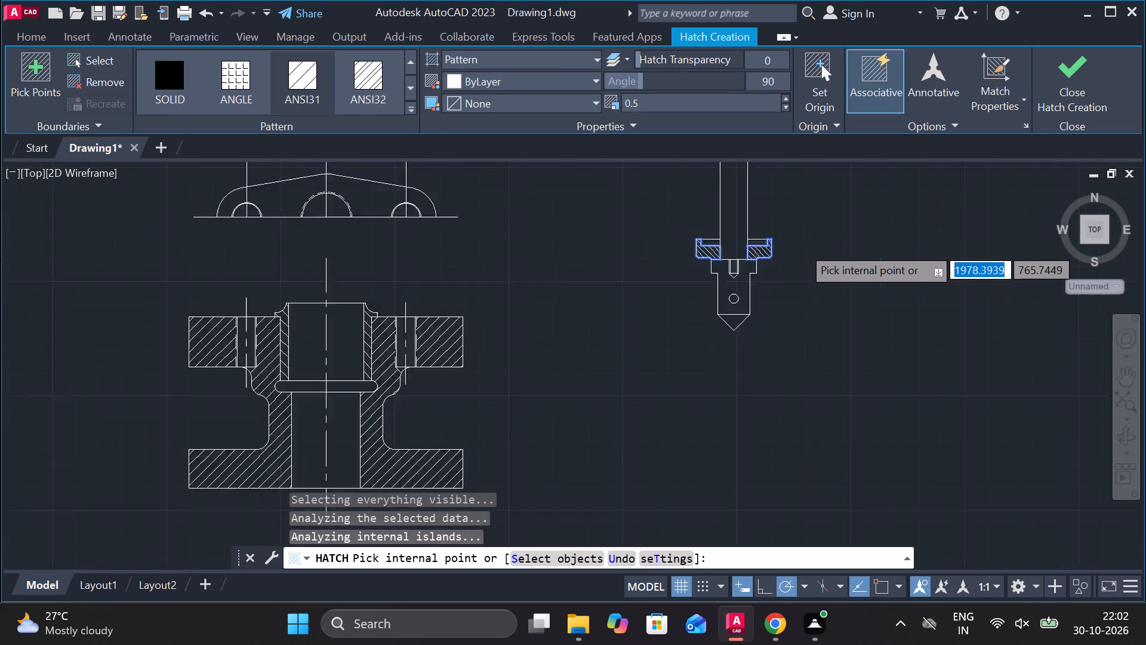
scroll(802, 246, down, 1)
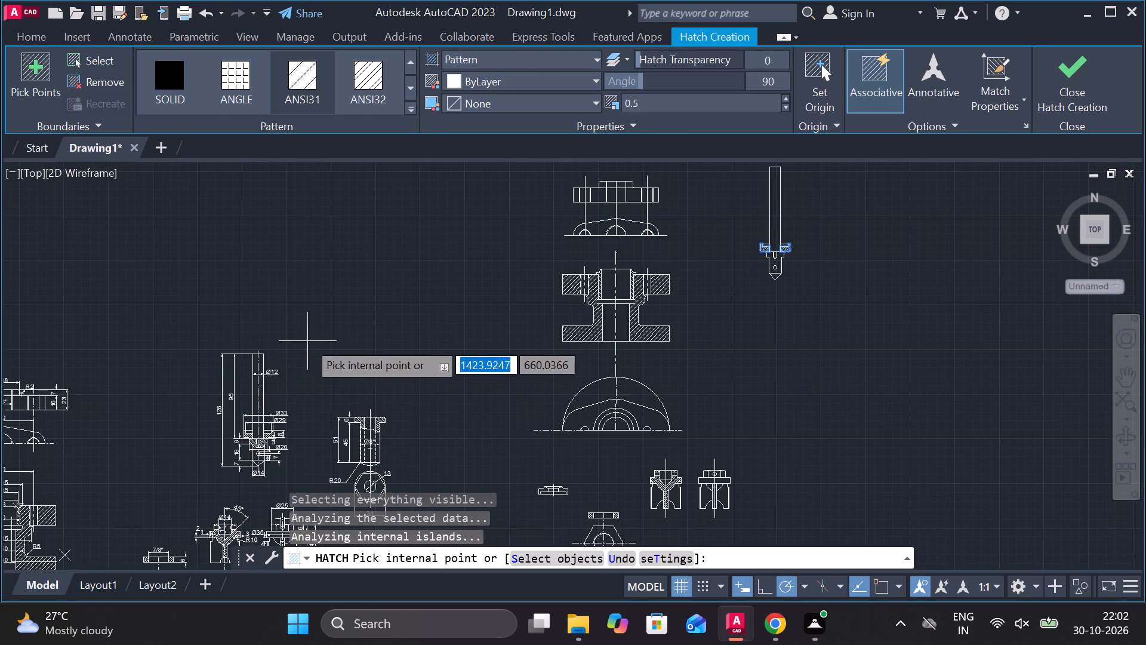
scroll(837, 237, up, 3)
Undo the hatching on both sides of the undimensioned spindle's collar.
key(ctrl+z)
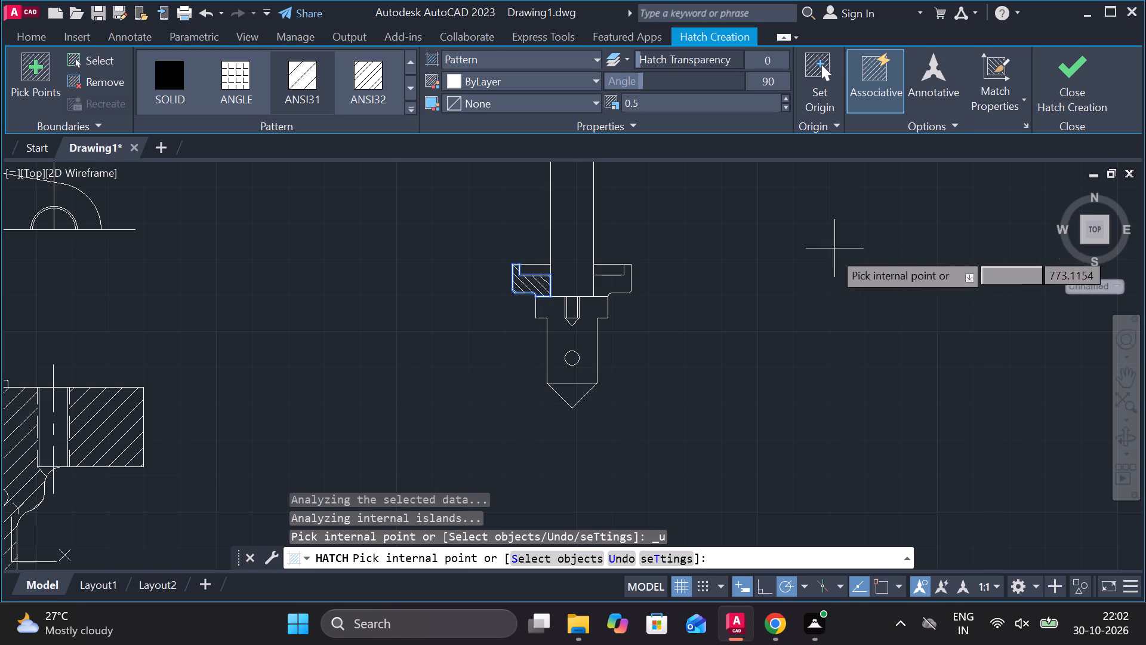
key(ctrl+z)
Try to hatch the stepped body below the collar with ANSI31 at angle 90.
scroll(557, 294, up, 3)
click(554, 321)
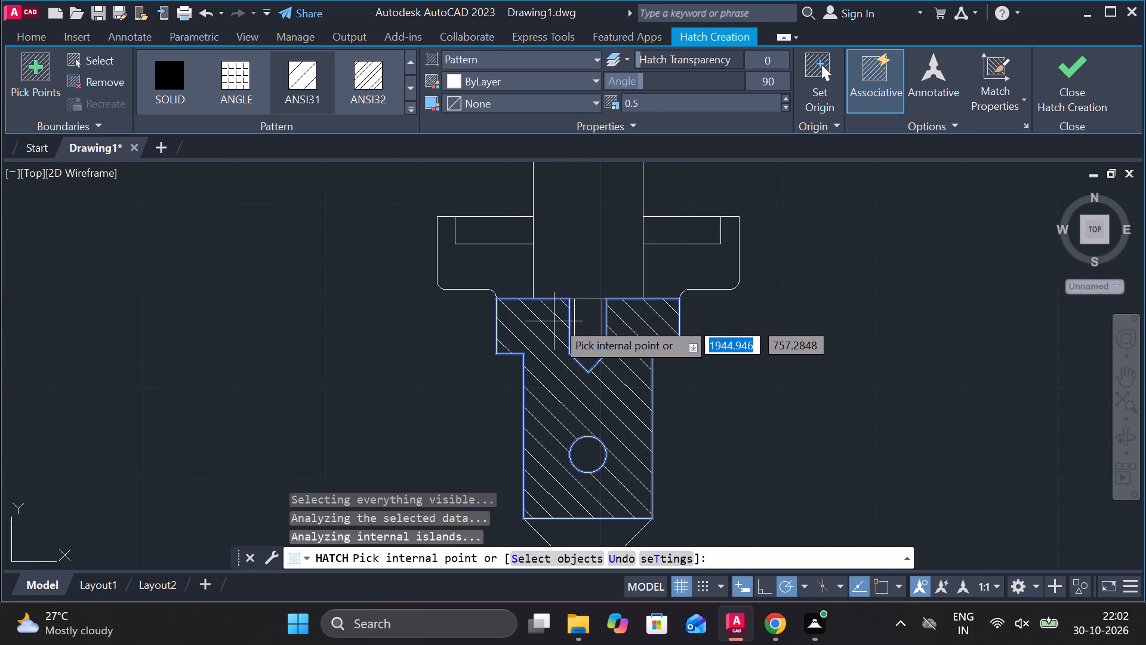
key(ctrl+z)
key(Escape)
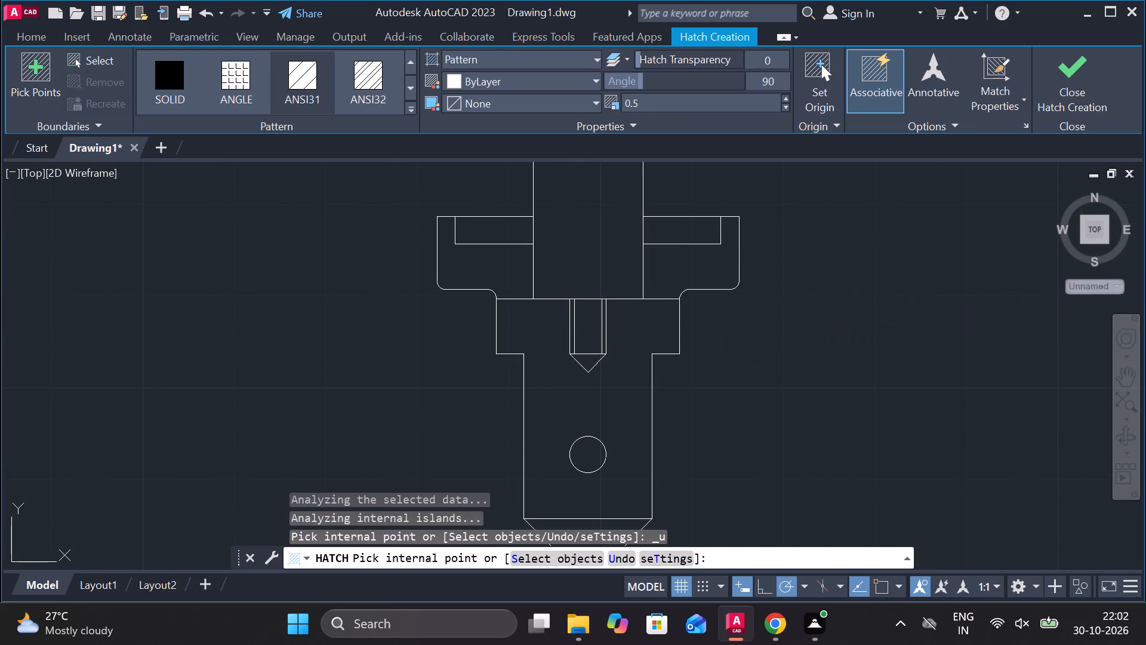
Draw a wavy spline break line across the spindle's lower shank, between the pointed blind hole and the cross hole.
text(spl)
click(949, 385)
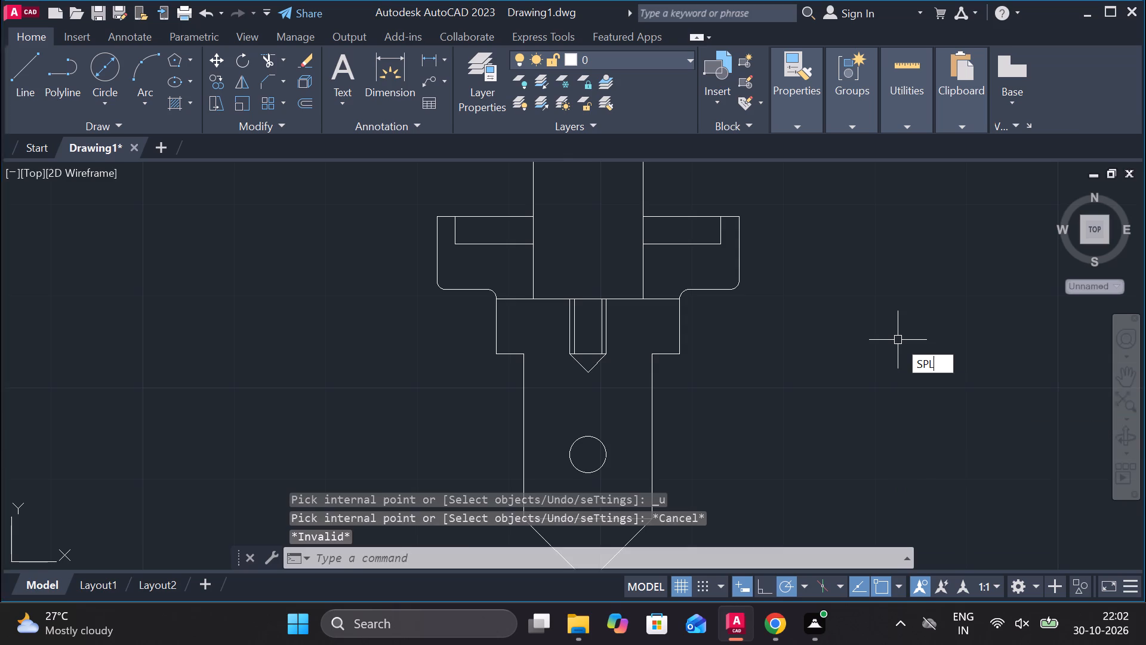
click(526, 382)
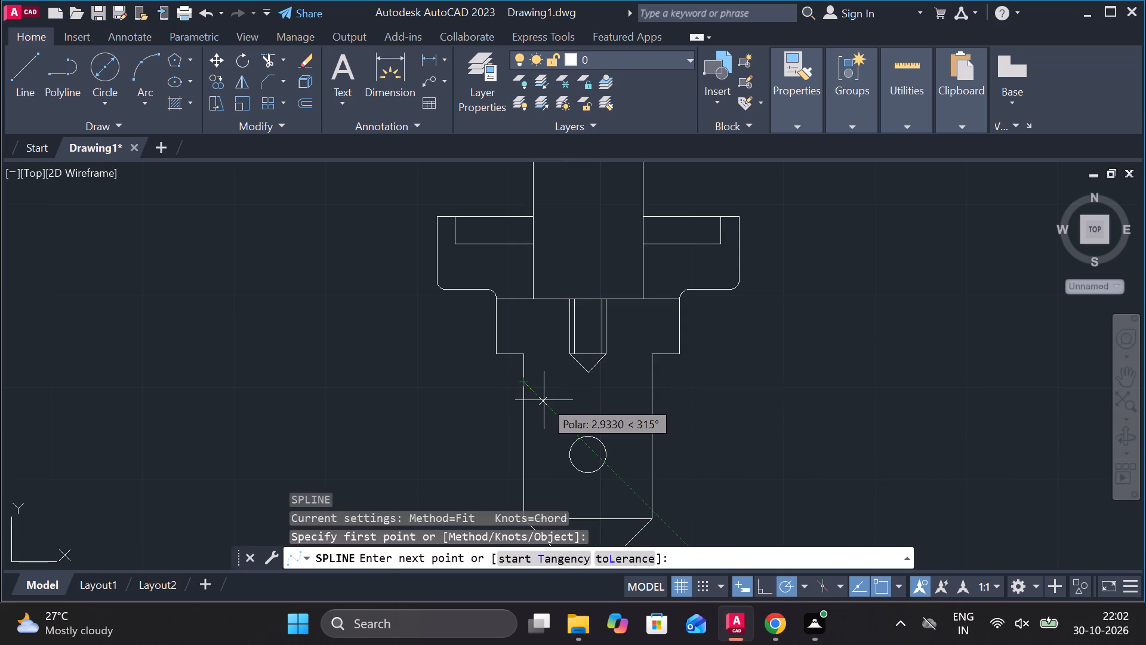
click(544, 400)
click(589, 403)
click(622, 398)
click(636, 394)
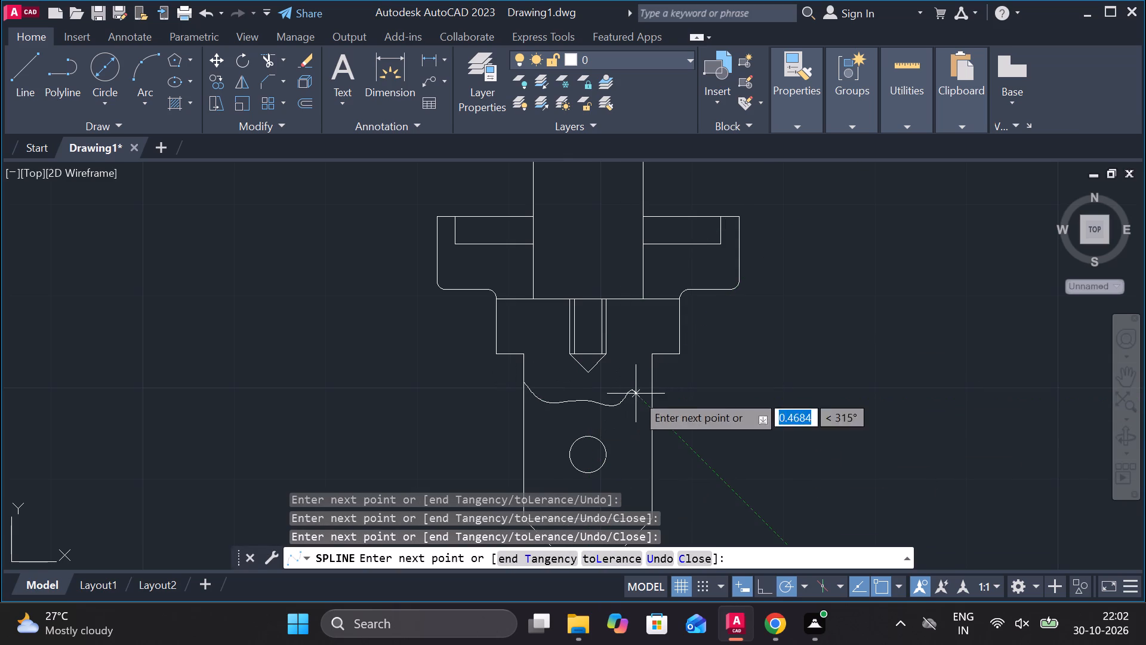
click(655, 383)
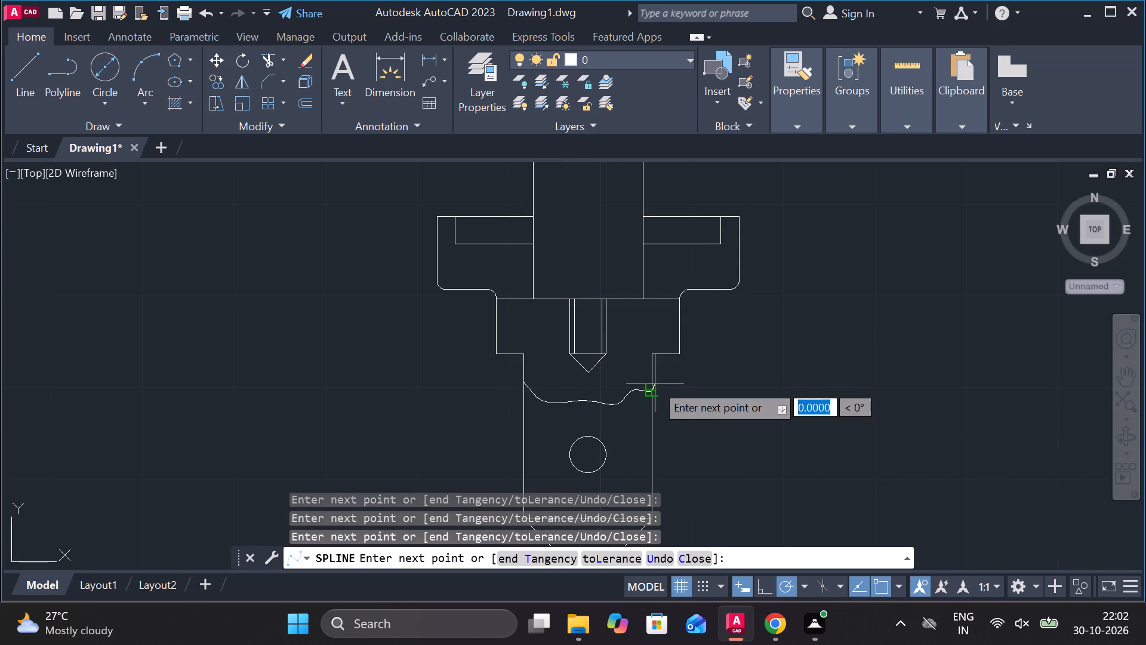
key(Return)
Hatch the stepped body around the blind hole, from the collar down to the break line, with ANSI31 at angle 0.
scroll(741, 368, down, 2)
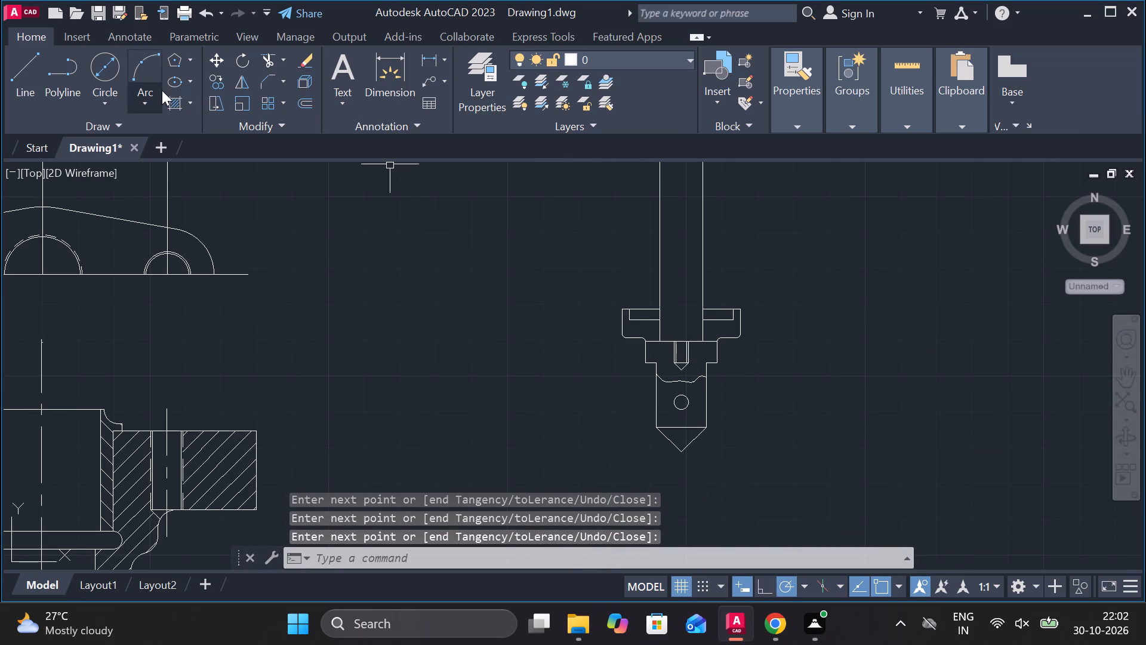
click(174, 102)
scroll(703, 383, up, 1)
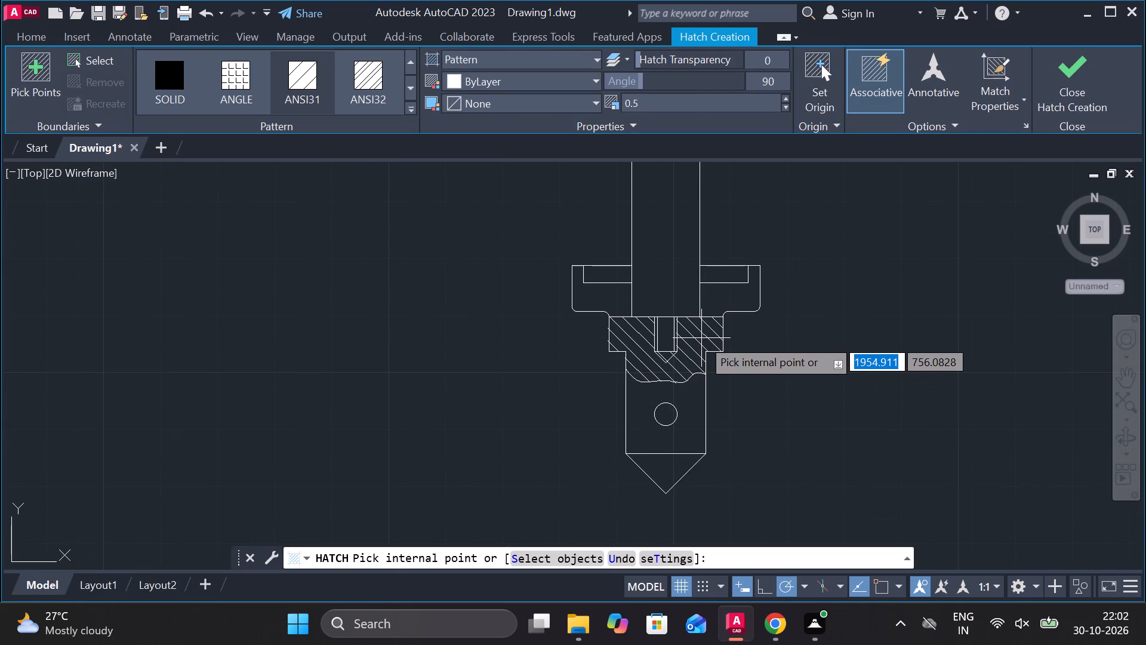
click(701, 338)
click(765, 85)
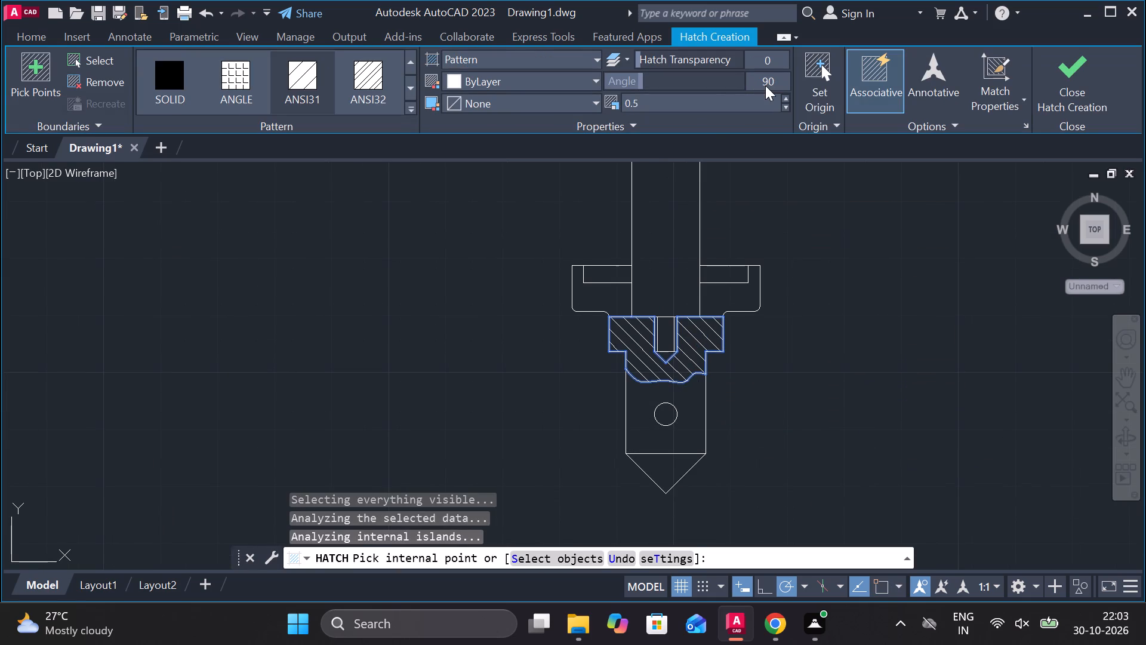
key(0)
key(Return)
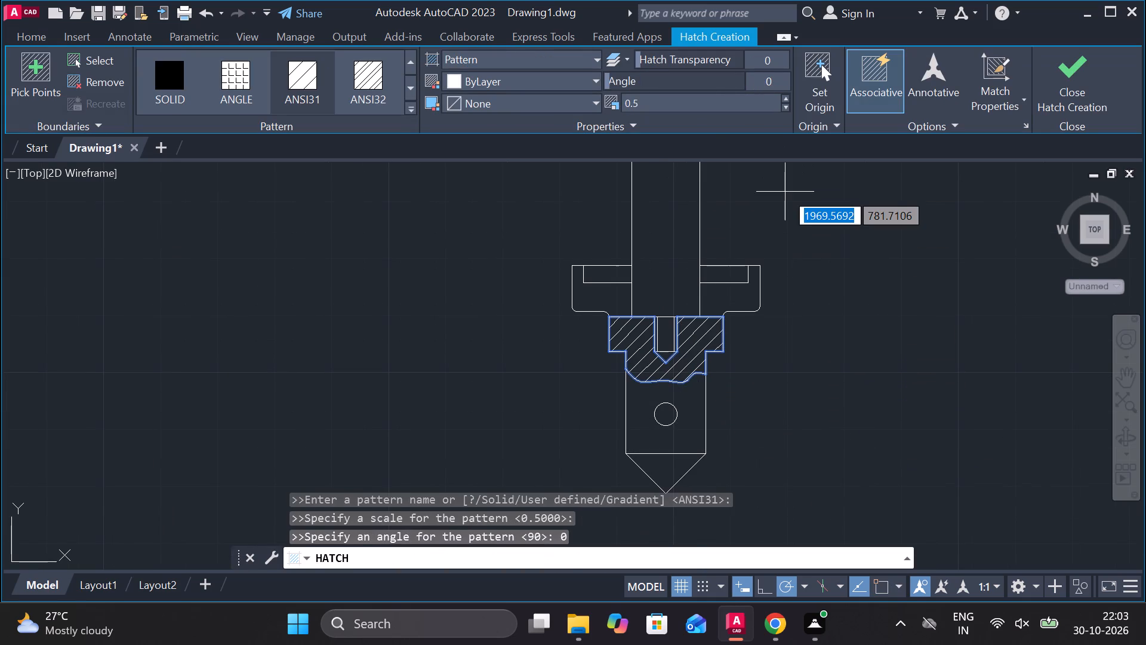
key(ctrl+z)
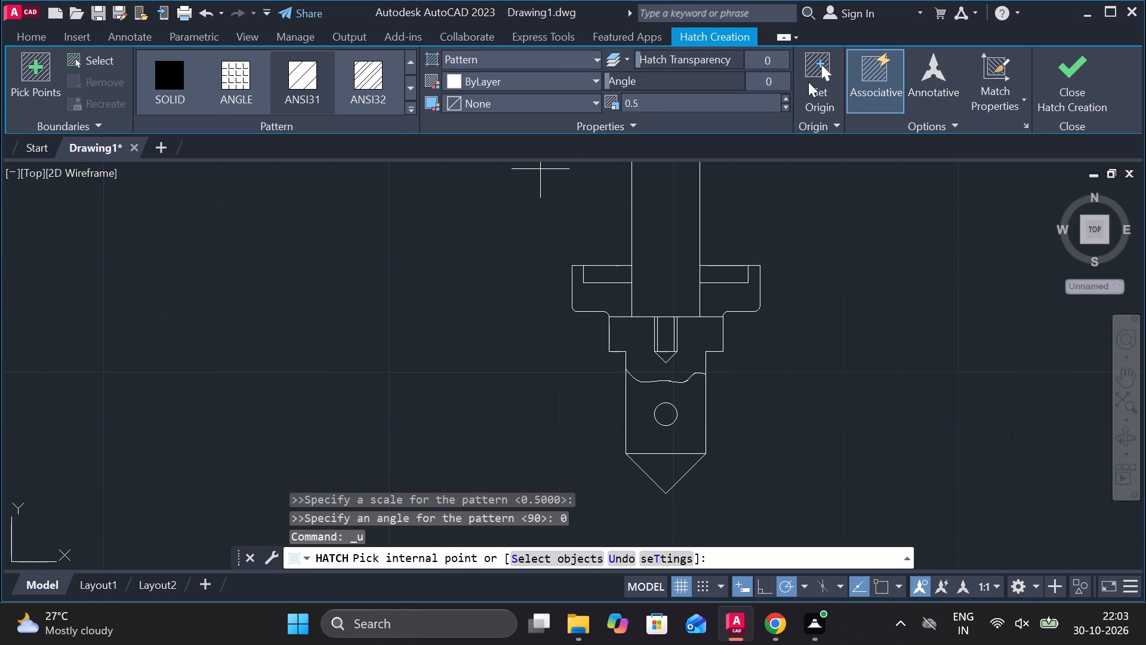
click(311, 72)
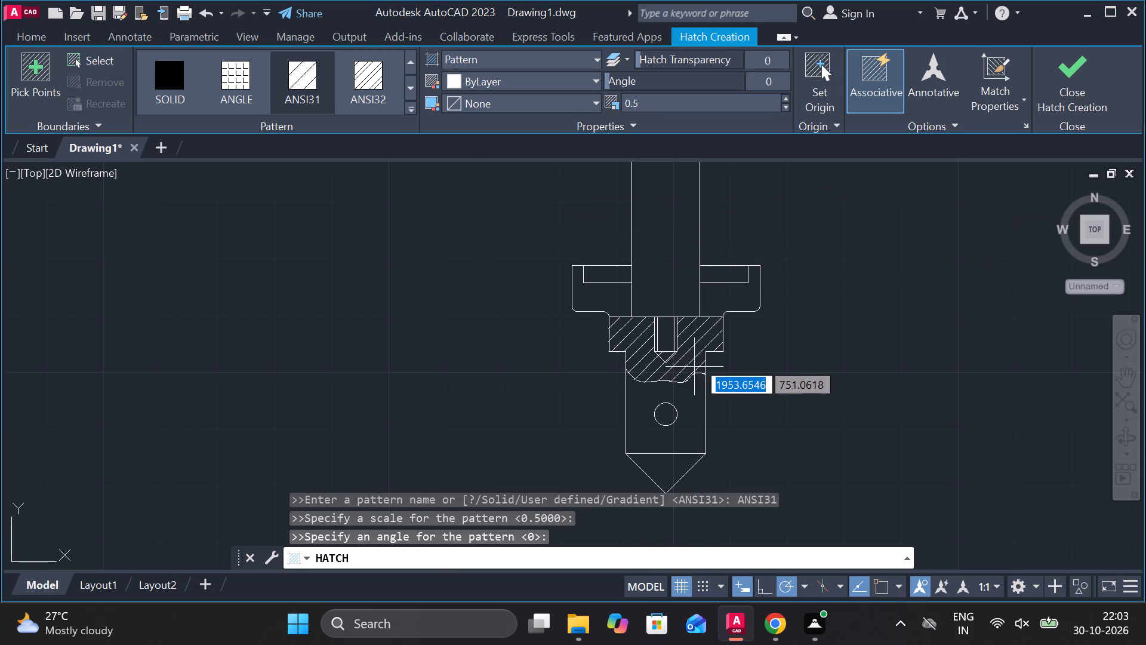
click(697, 345)
click(1088, 82)
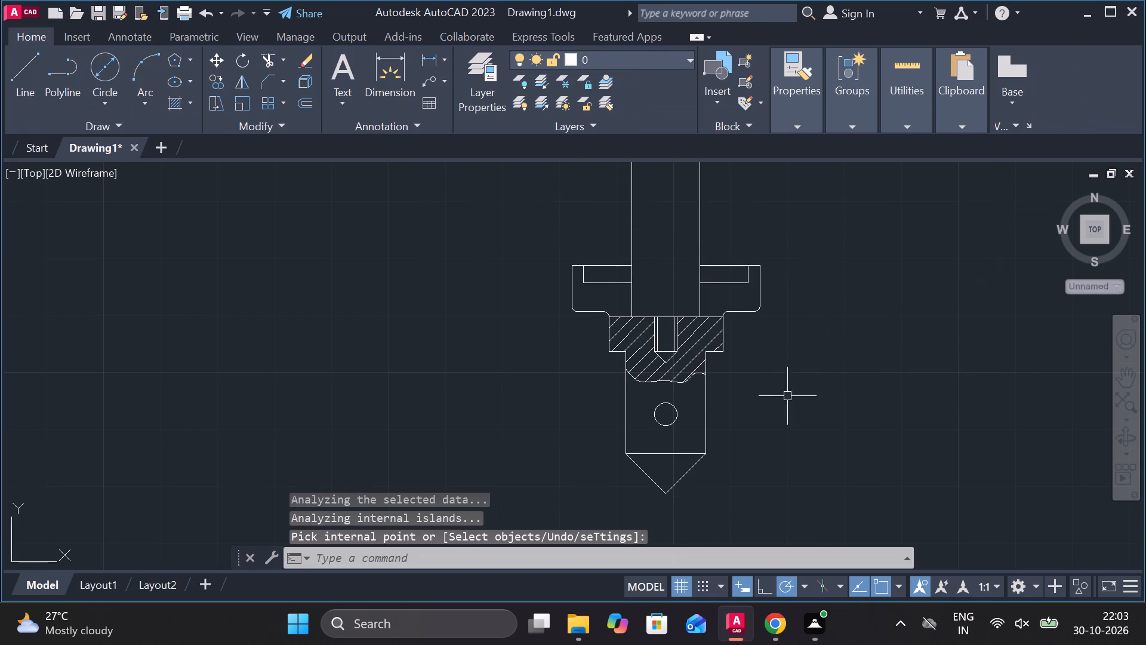
Hatch both sides of the flanged collar on the undimensioned spindle with ANSI31 at angle 90.
click(177, 109)
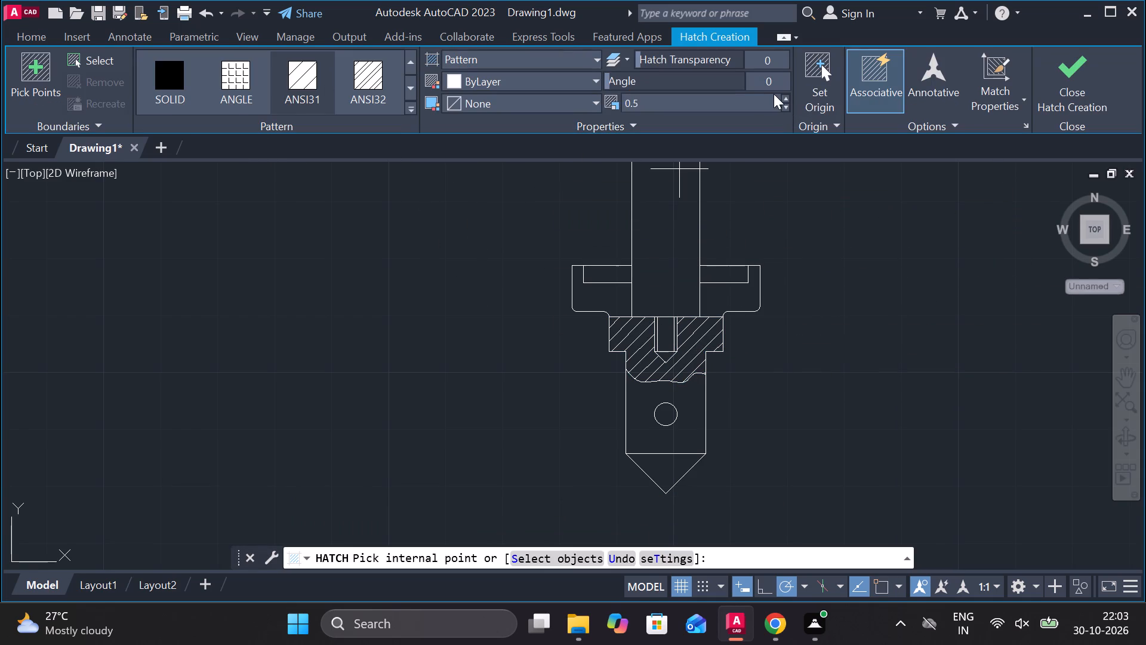
click(772, 84)
text(90)
key(Return)
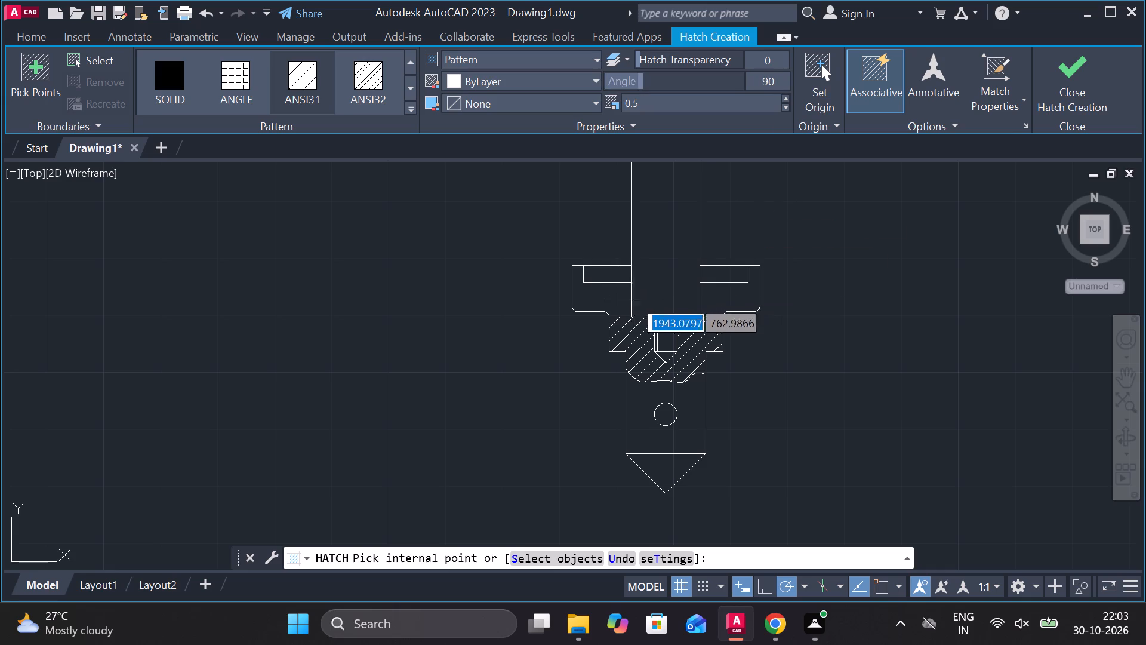
click(626, 300)
click(741, 305)
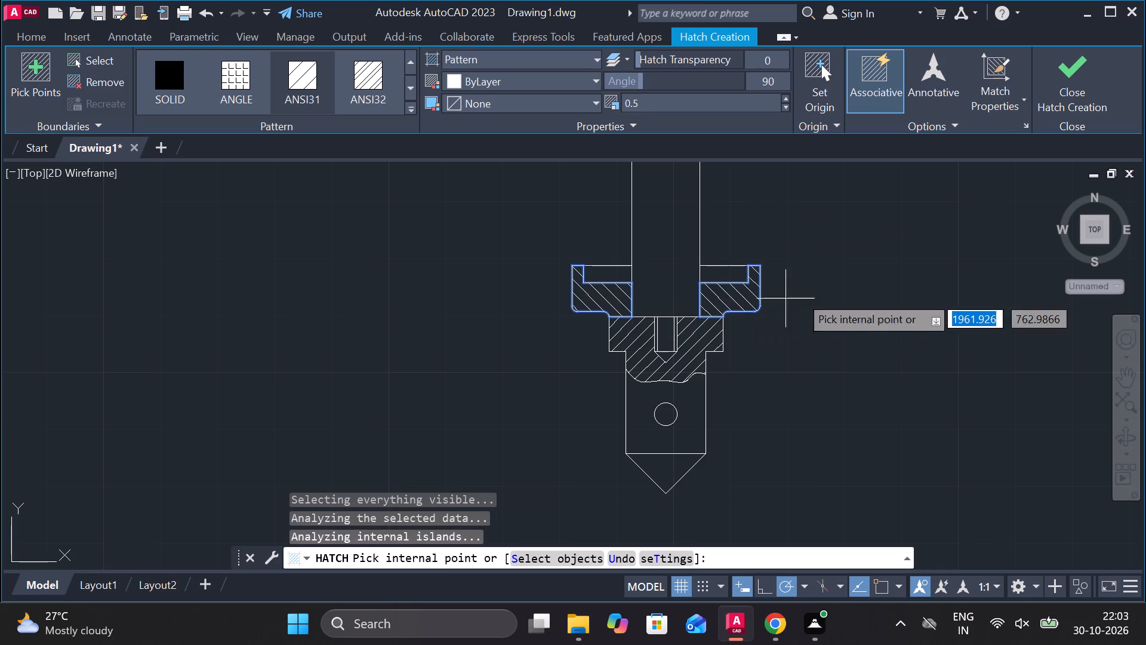
click(1073, 70)
Add a linear dimension for the collar's recess depth on the dimensioned spindle, aligned with the existing 6 dimension.
scroll(812, 421, down, 5)
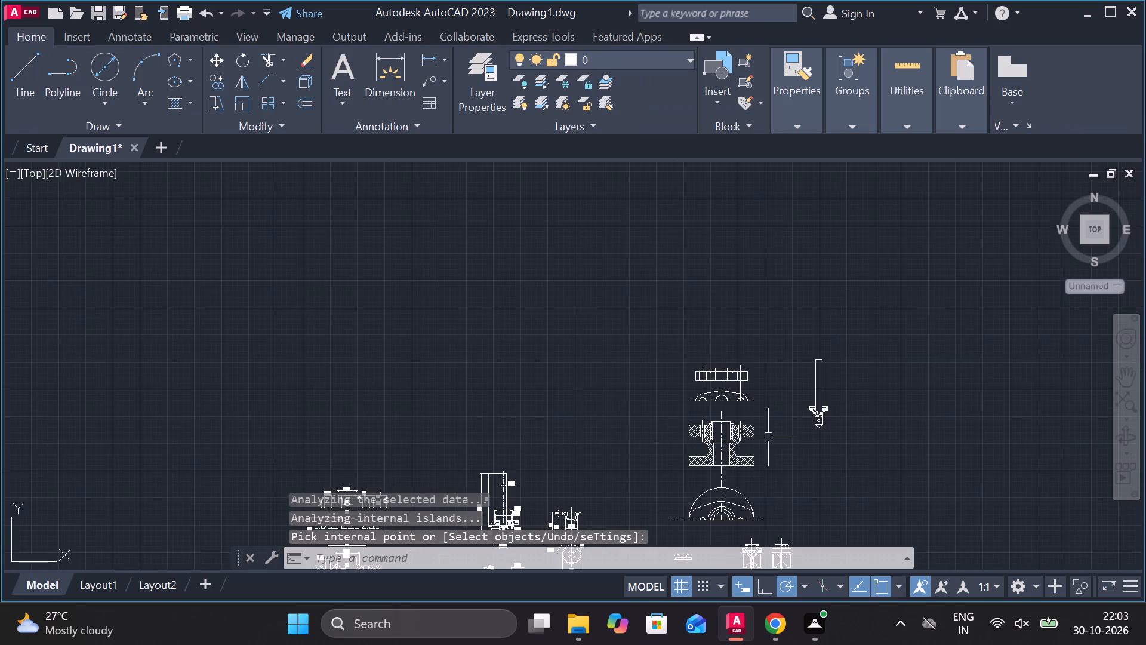
middle_drag(631, 425, 779, 240)
scroll(658, 308, up, 2)
middle_drag(684, 317, 667, 312)
scroll(678, 317, up, 1)
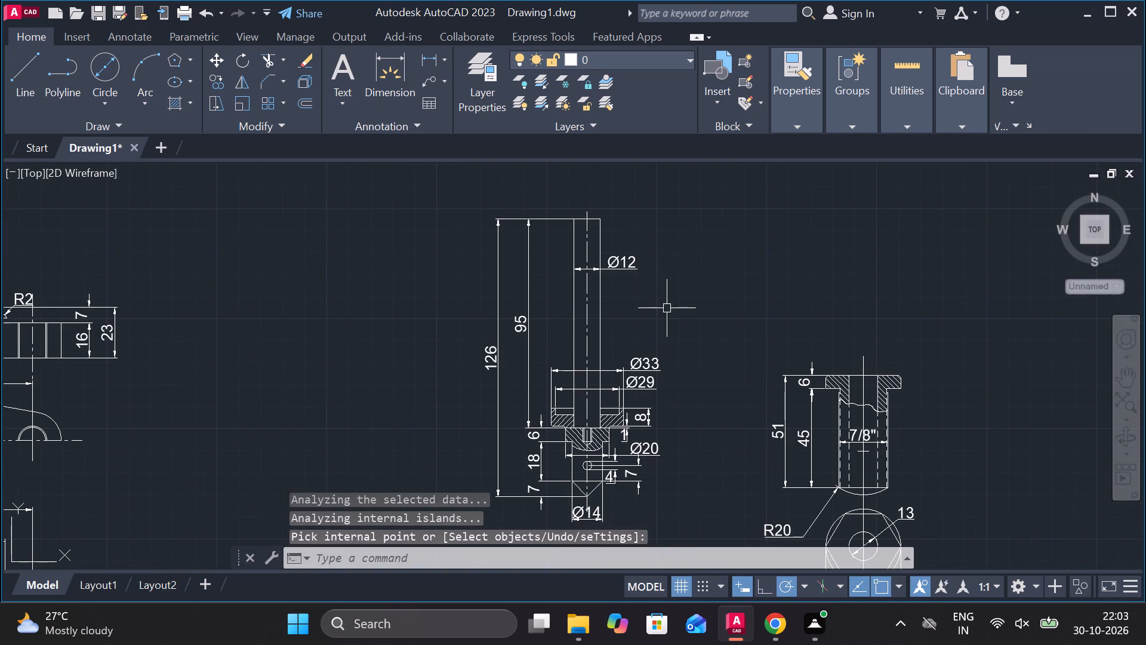
scroll(694, 355, up, 1)
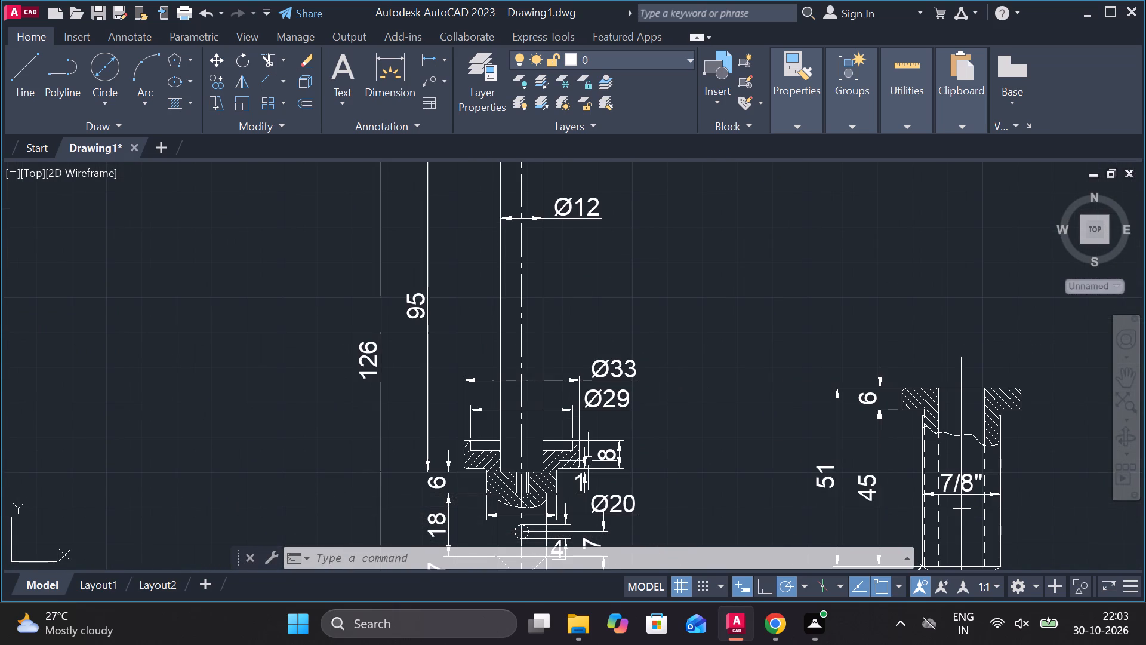
scroll(587, 466, up, 2)
click(427, 67)
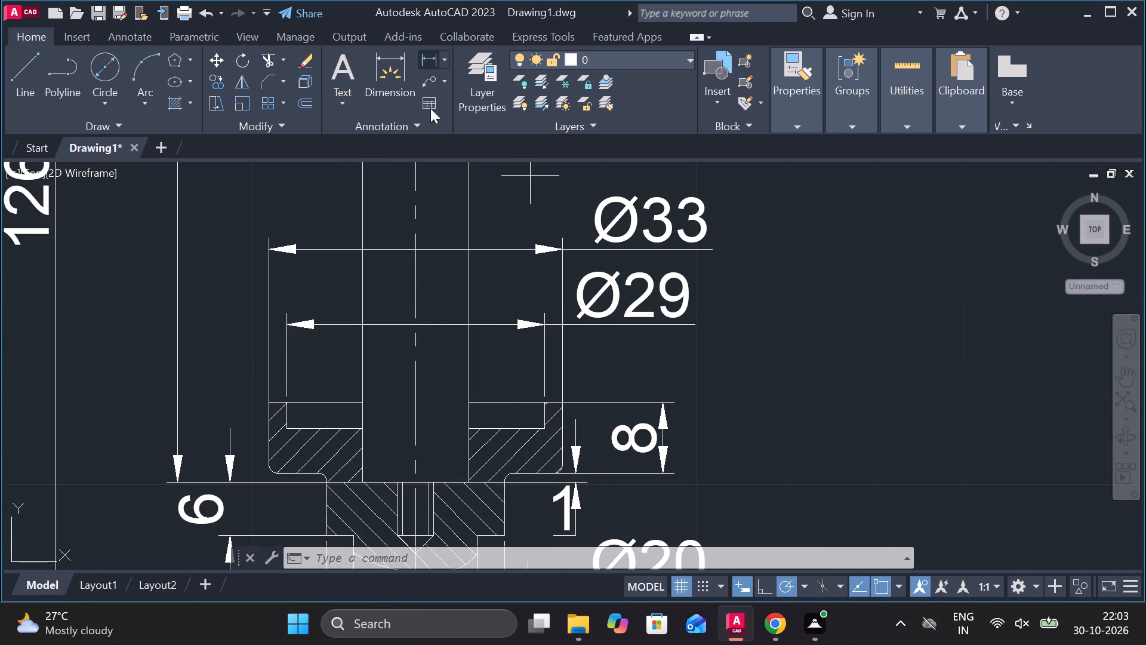
middle_drag(483, 324, 627, 266)
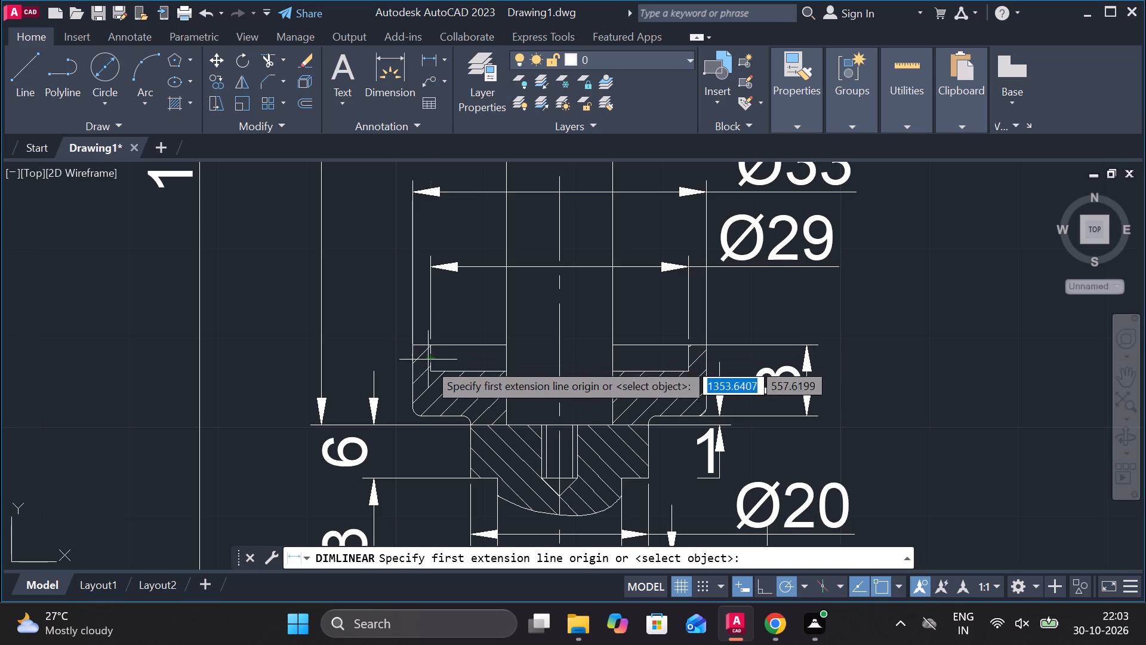
click(428, 370)
click(428, 351)
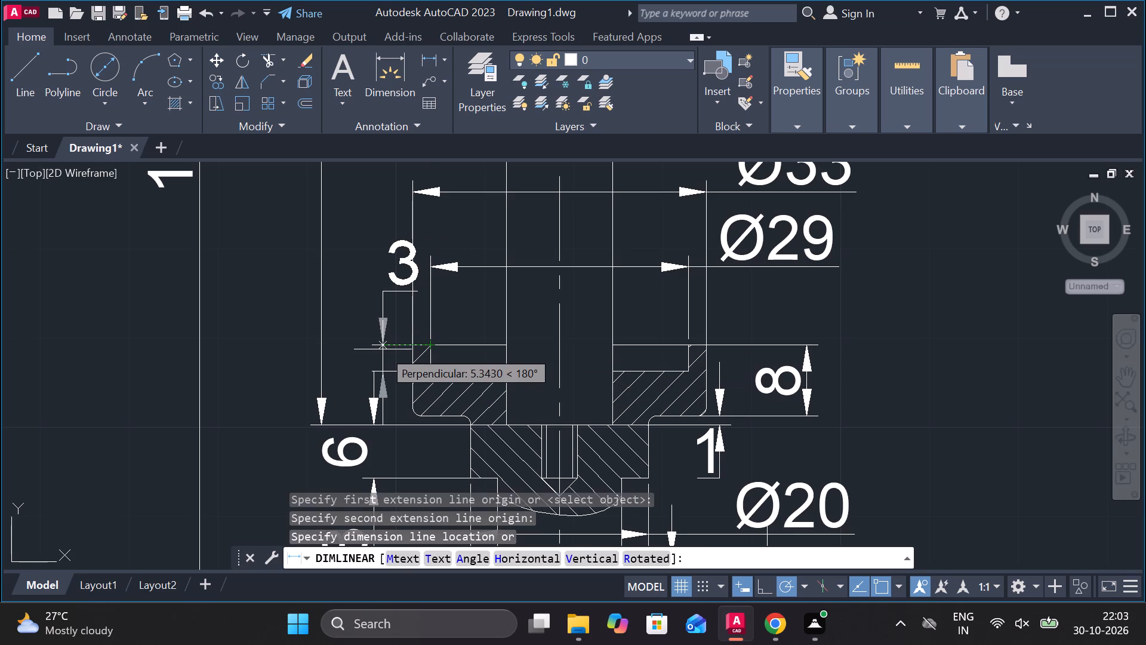
click(374, 422)
Examine the dimensions on the hatched body section and the flange half view above it.
scroll(485, 370, down, 2)
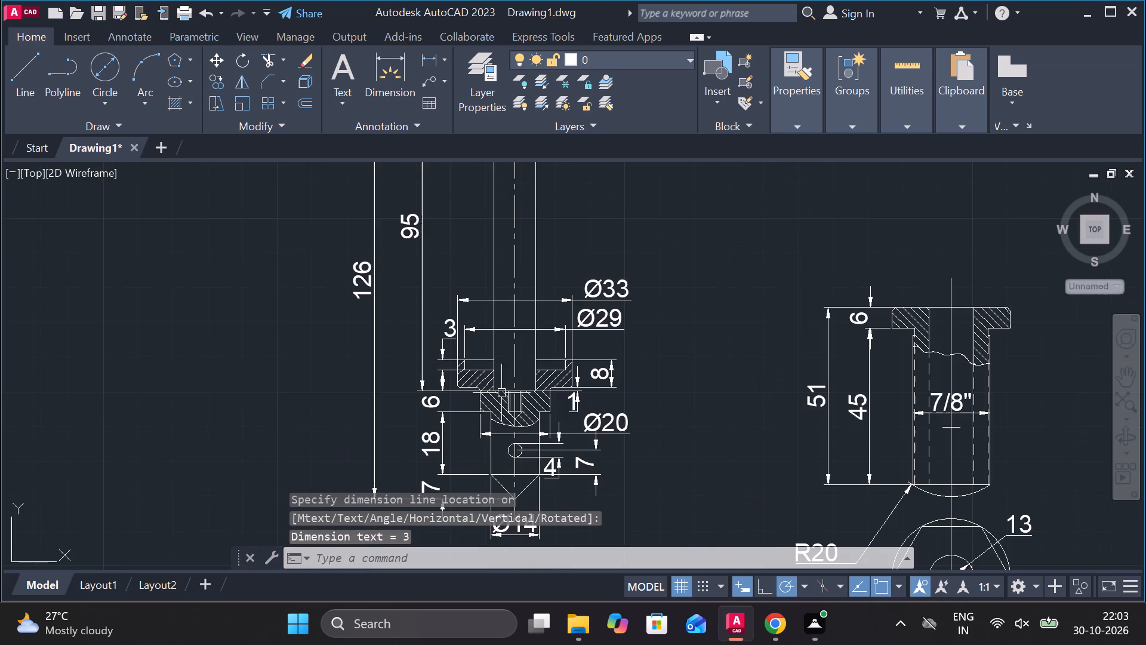
middle_drag(706, 454, 641, 454)
scroll(647, 413, down, 1)
middle_drag(663, 414, 714, 290)
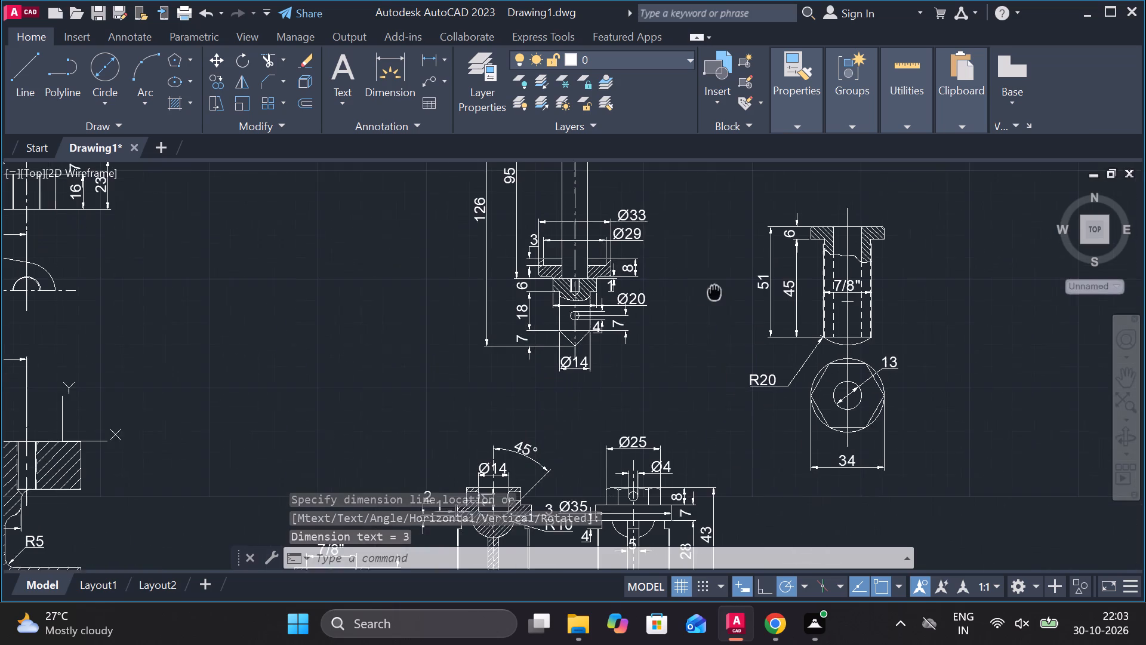
middle_drag(714, 290, 714, 290)
scroll(721, 300, down, 2)
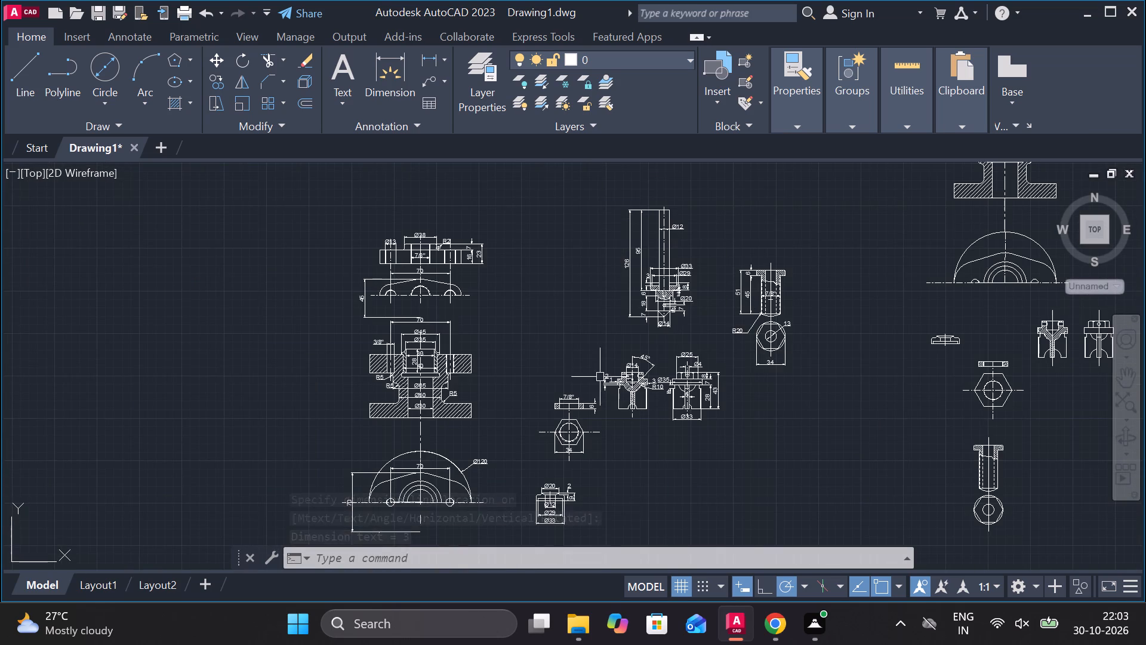
middle_drag(571, 382, 495, 328)
scroll(289, 327, up, 3)
scroll(463, 309, up, 2)
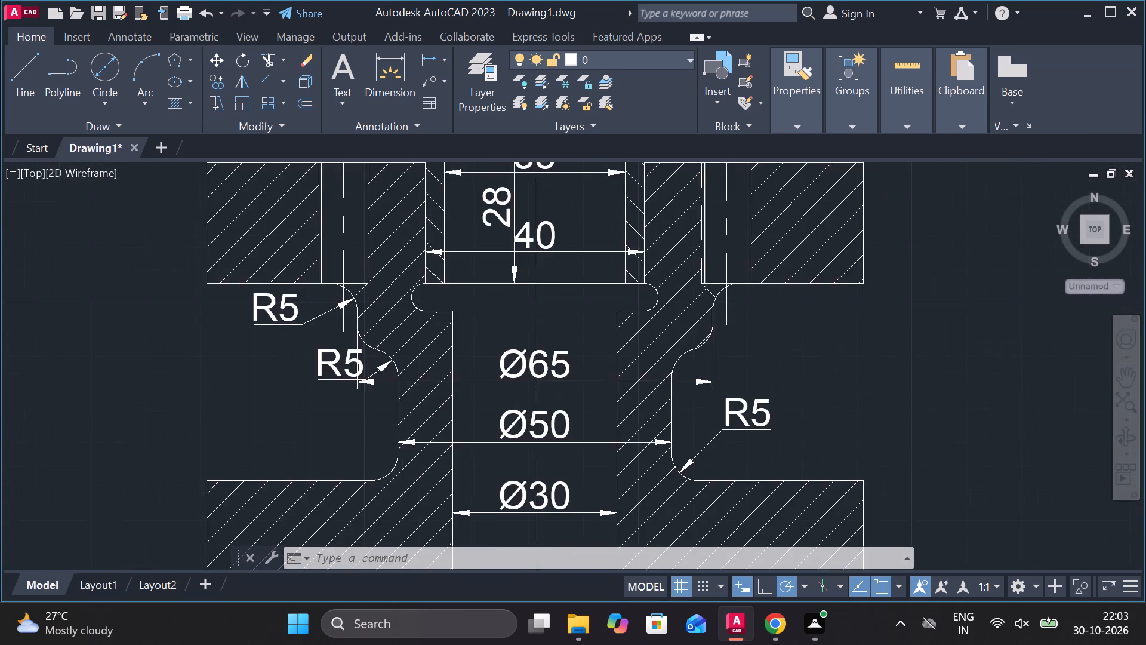
scroll(479, 313, down, 2)
middle_drag(491, 342, 523, 476)
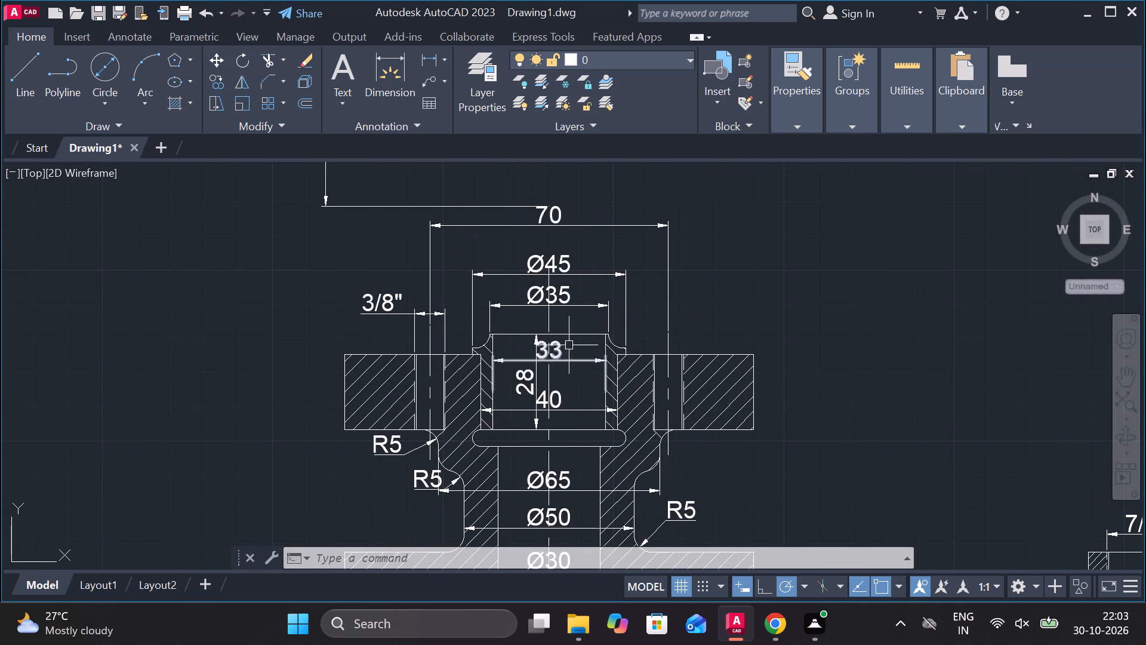
scroll(593, 328, down, 1)
scroll(577, 244, up, 2)
middle_drag(606, 284, 645, 379)
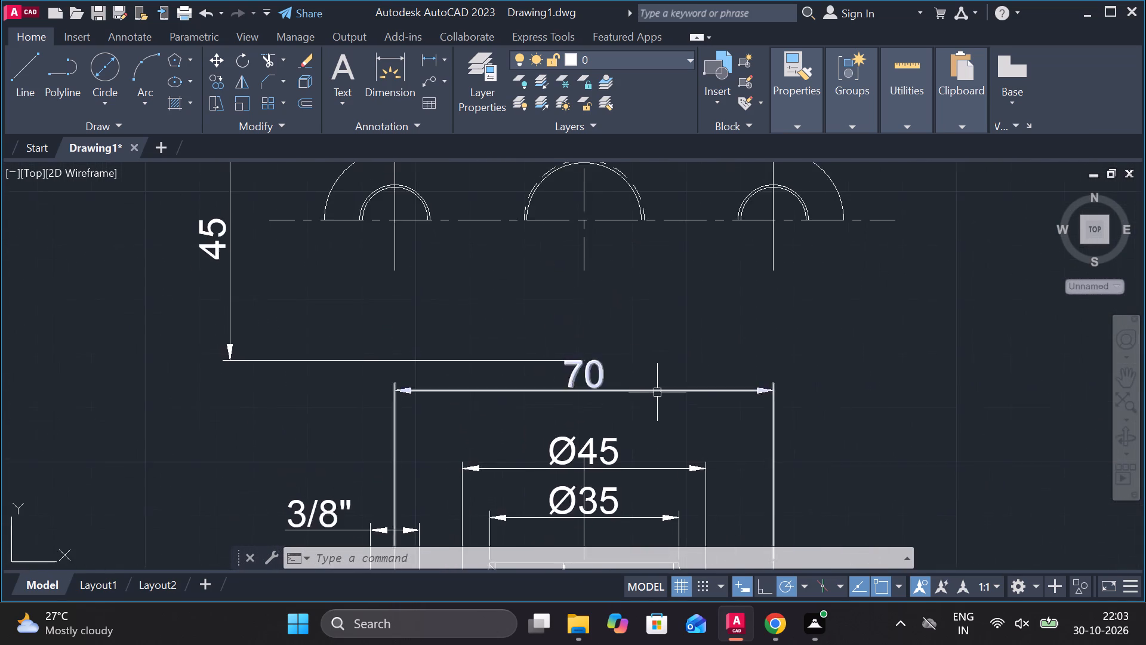
scroll(651, 381, down, 1)
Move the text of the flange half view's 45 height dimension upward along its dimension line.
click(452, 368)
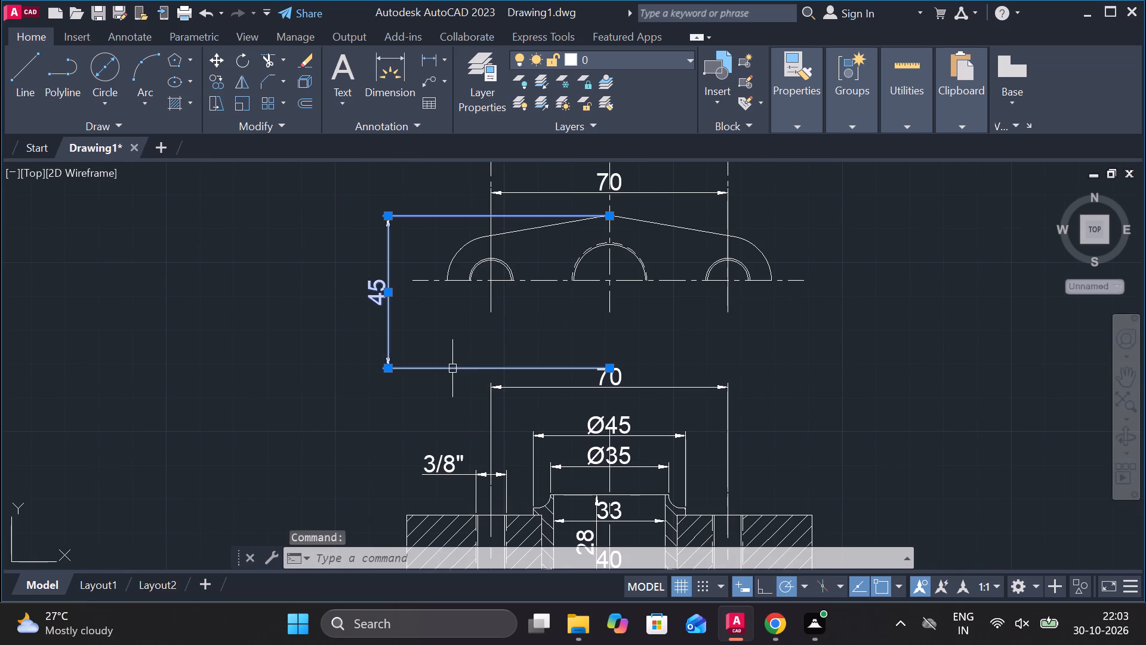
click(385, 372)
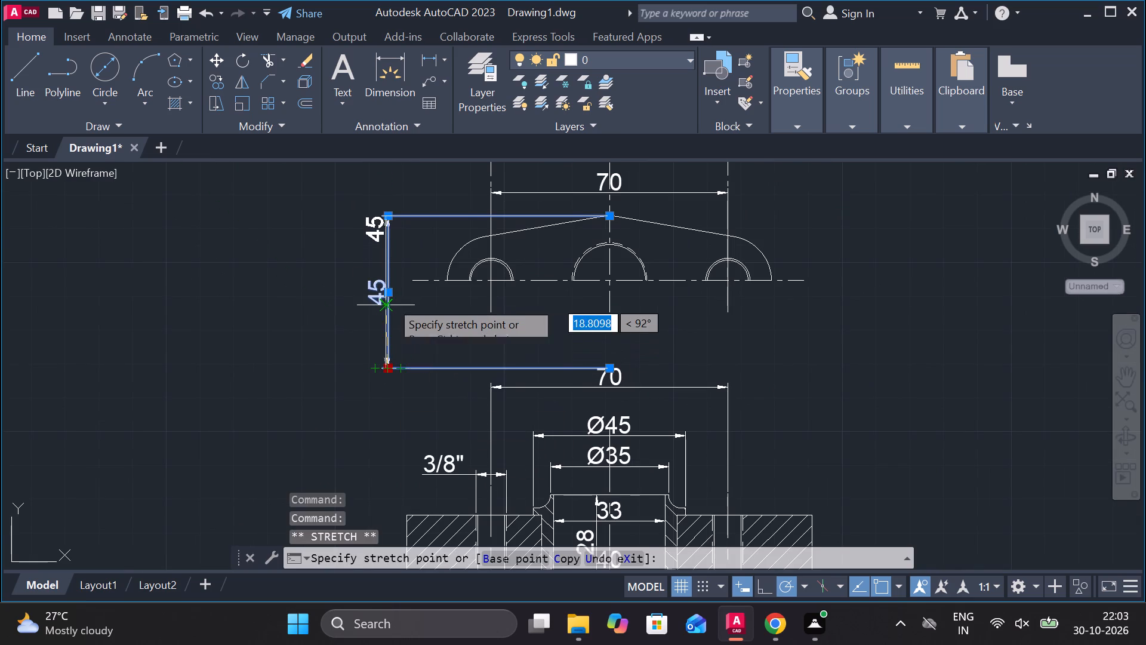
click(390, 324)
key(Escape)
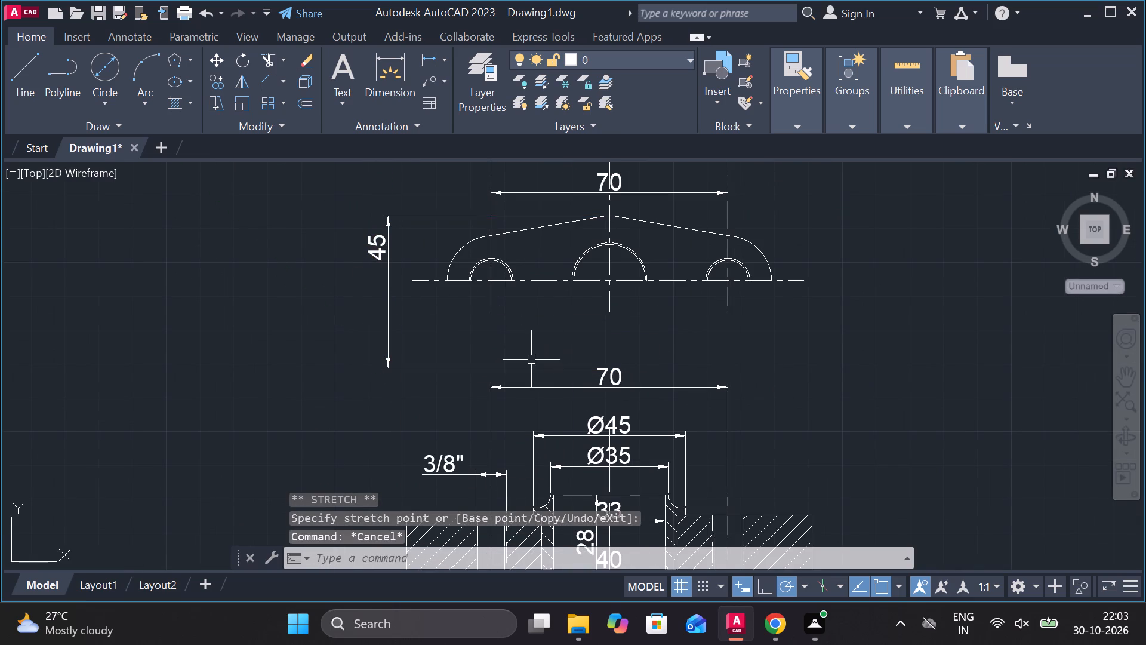
Erase the 45 height dimension from the flange half view.
click(523, 367)
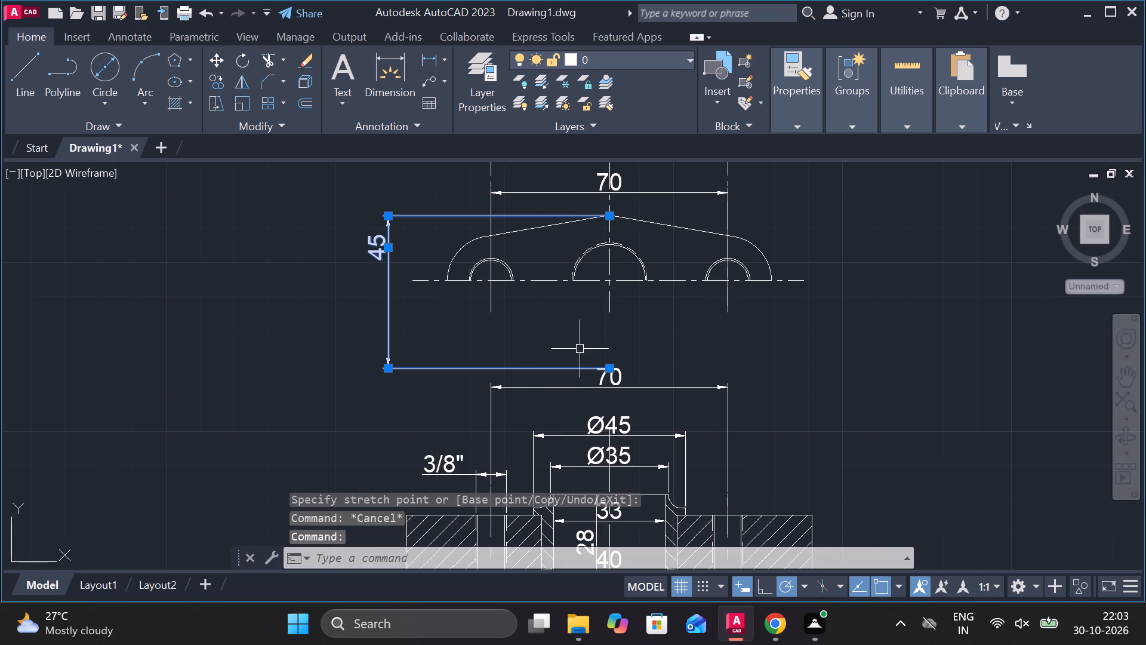
text(e)
key(space)
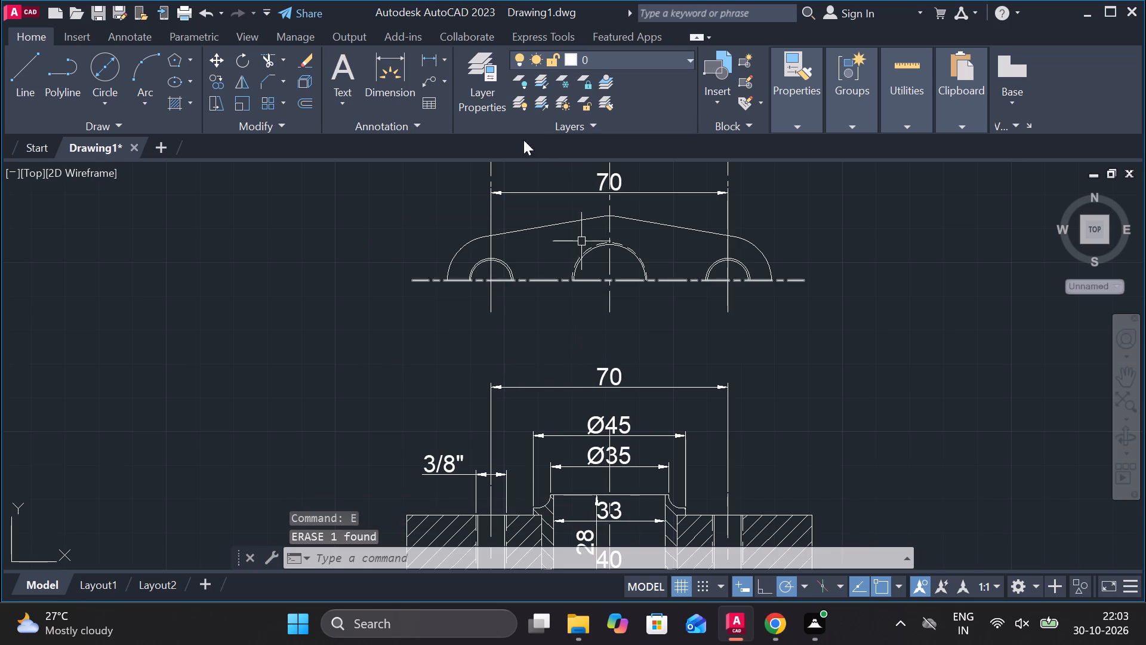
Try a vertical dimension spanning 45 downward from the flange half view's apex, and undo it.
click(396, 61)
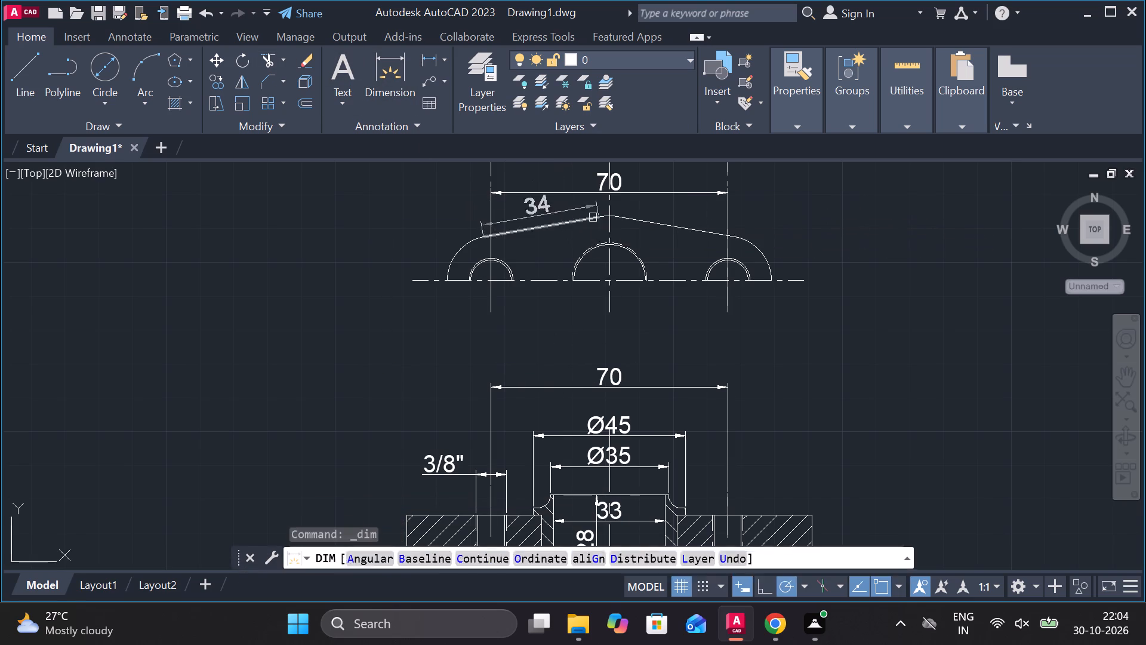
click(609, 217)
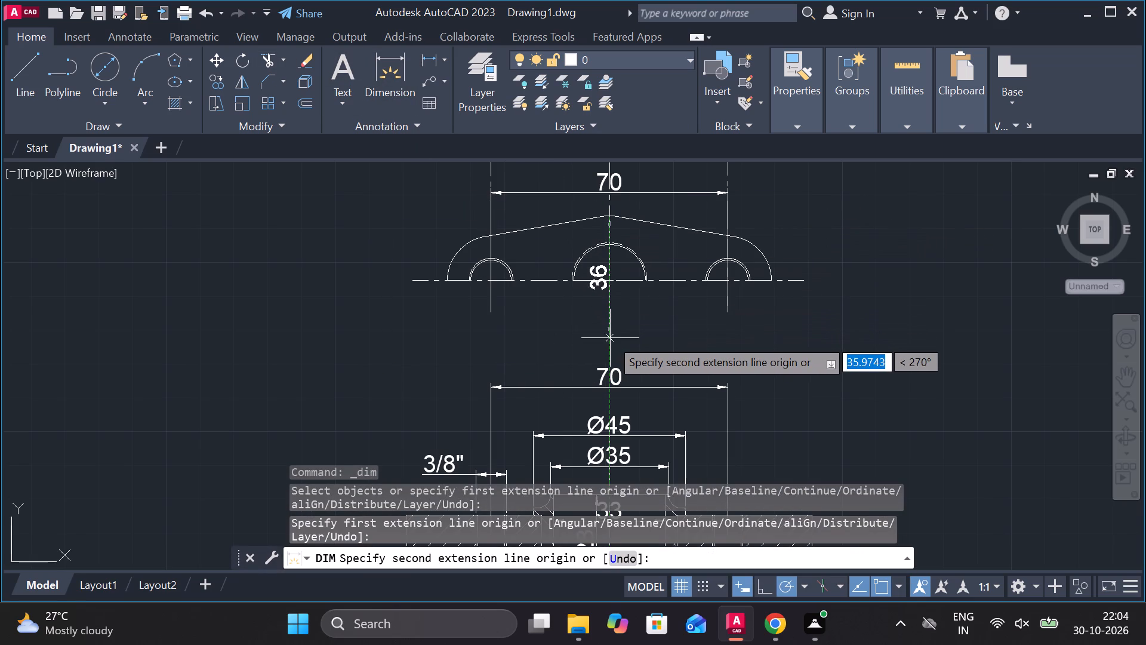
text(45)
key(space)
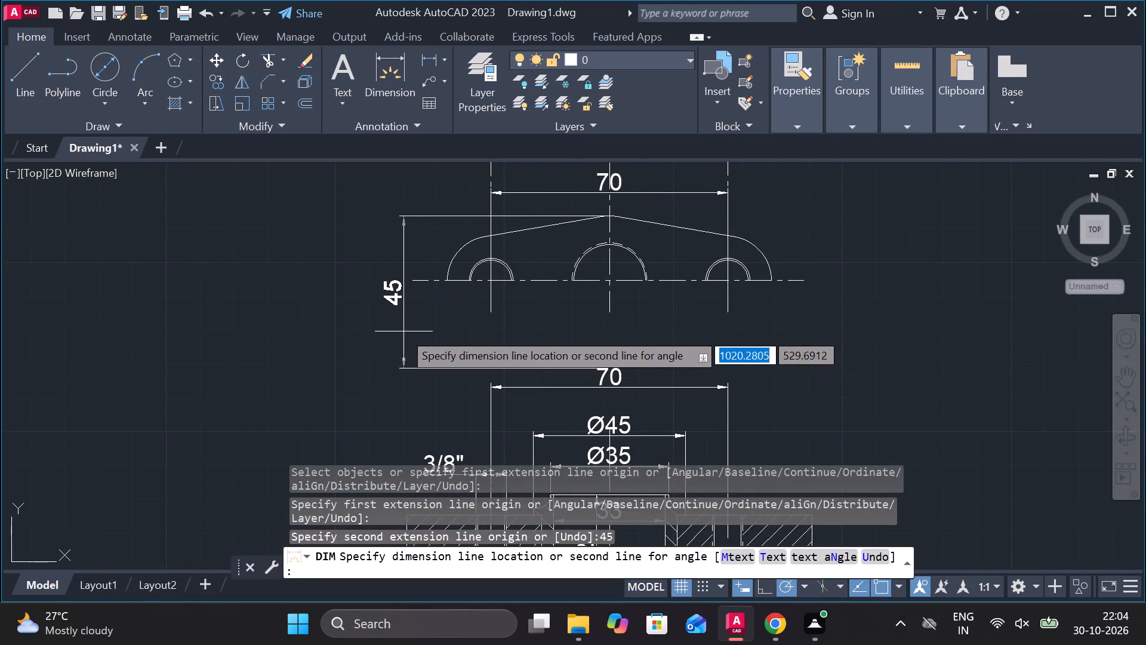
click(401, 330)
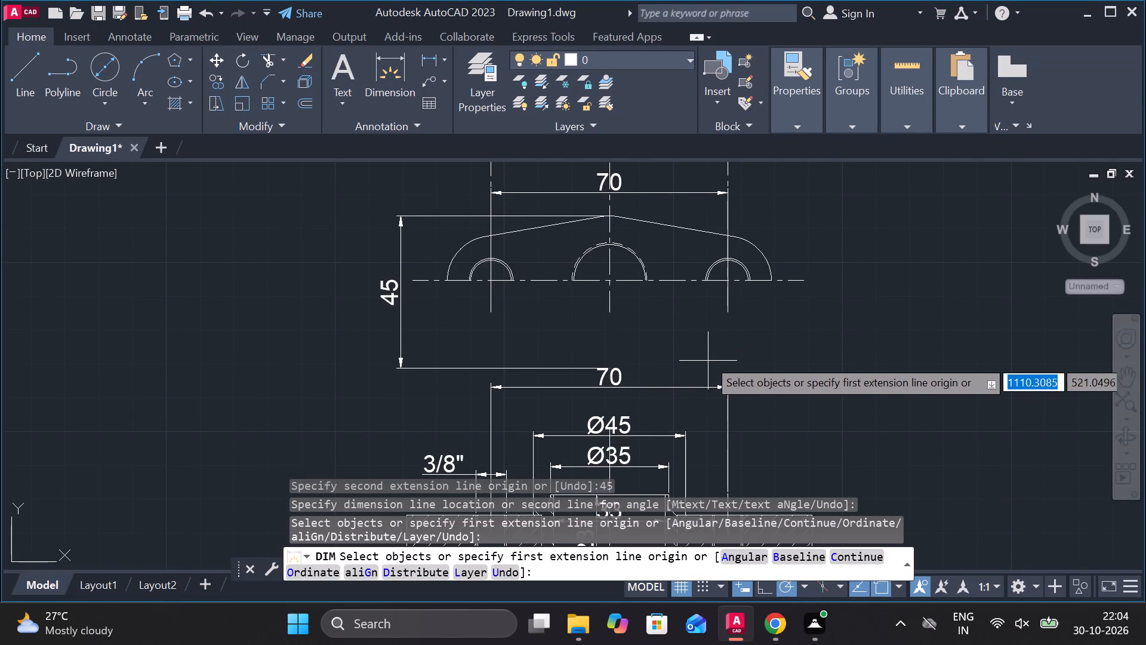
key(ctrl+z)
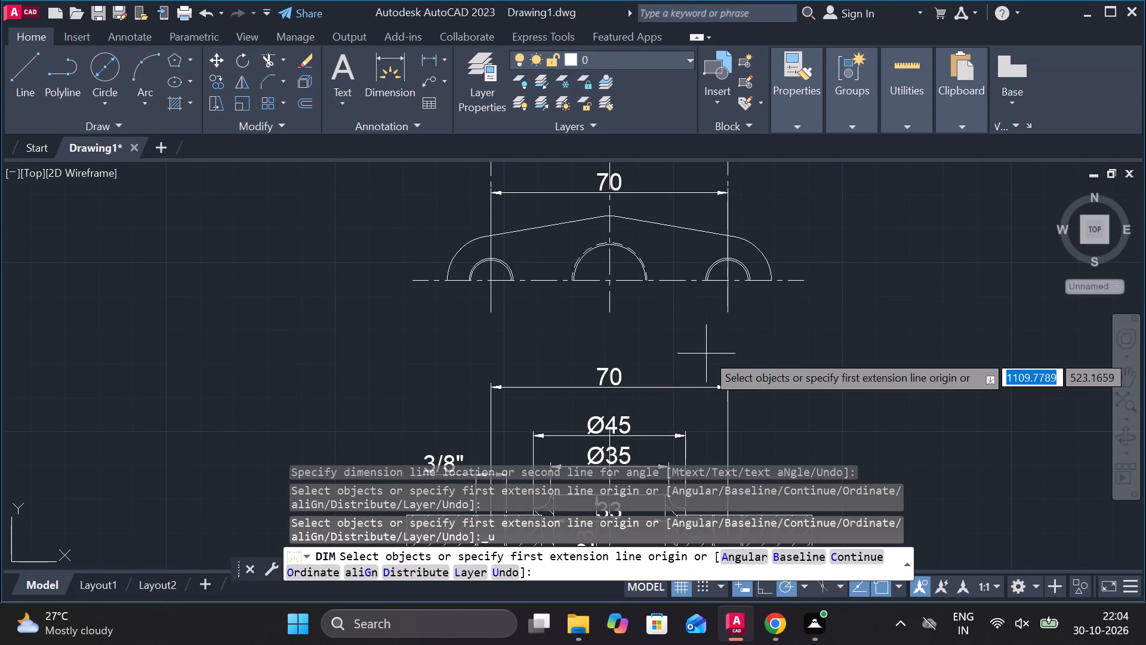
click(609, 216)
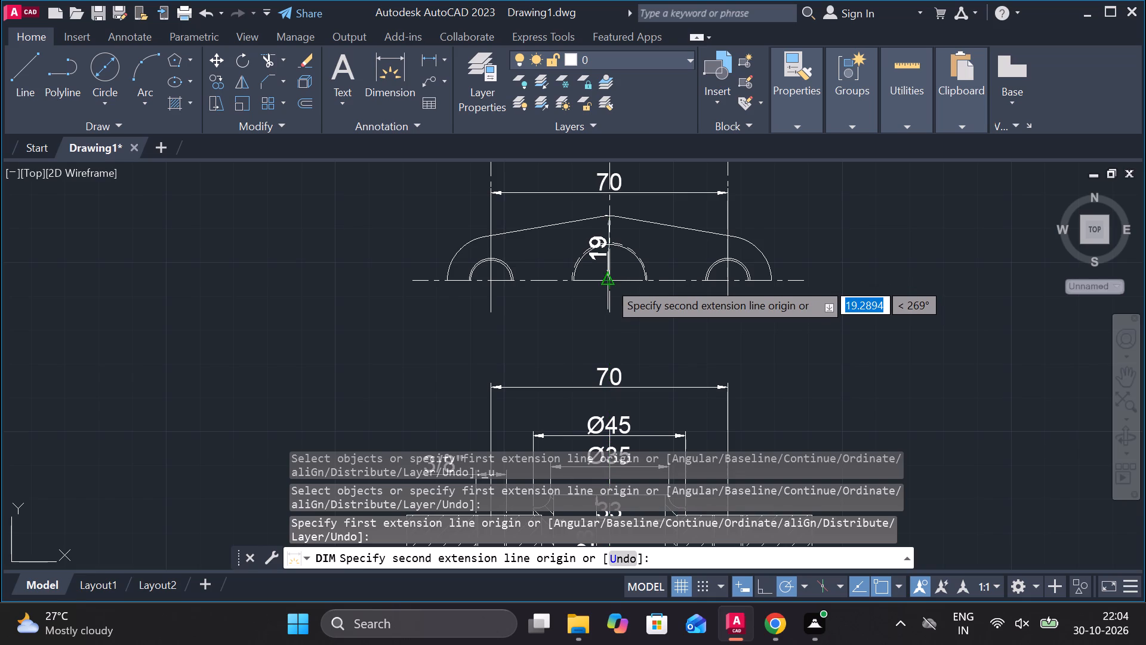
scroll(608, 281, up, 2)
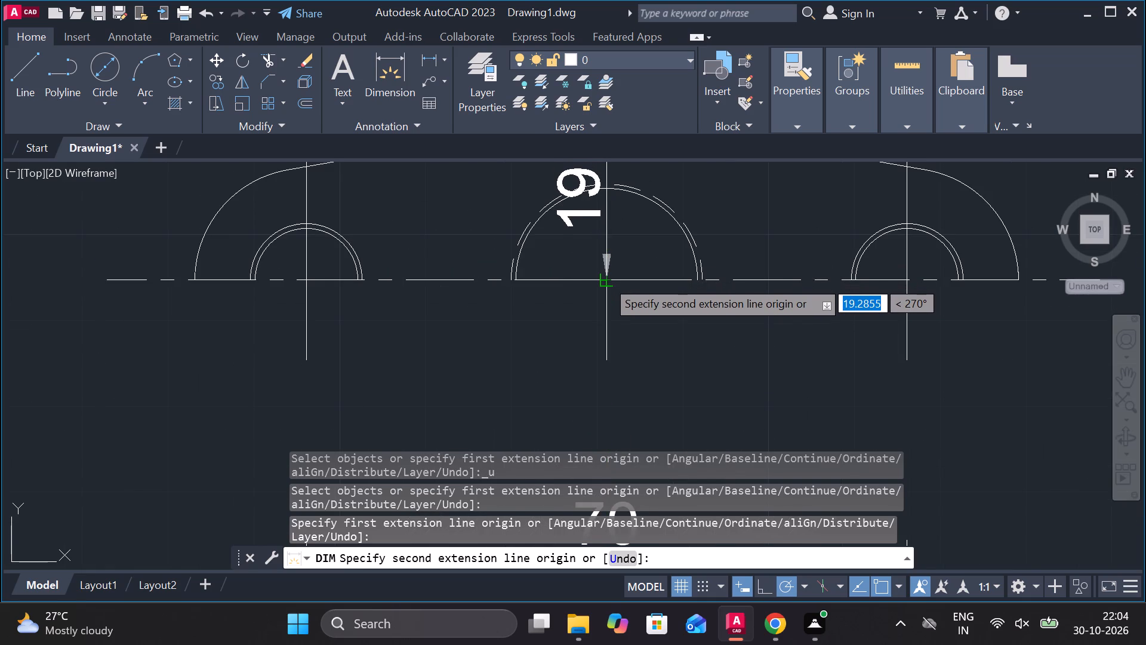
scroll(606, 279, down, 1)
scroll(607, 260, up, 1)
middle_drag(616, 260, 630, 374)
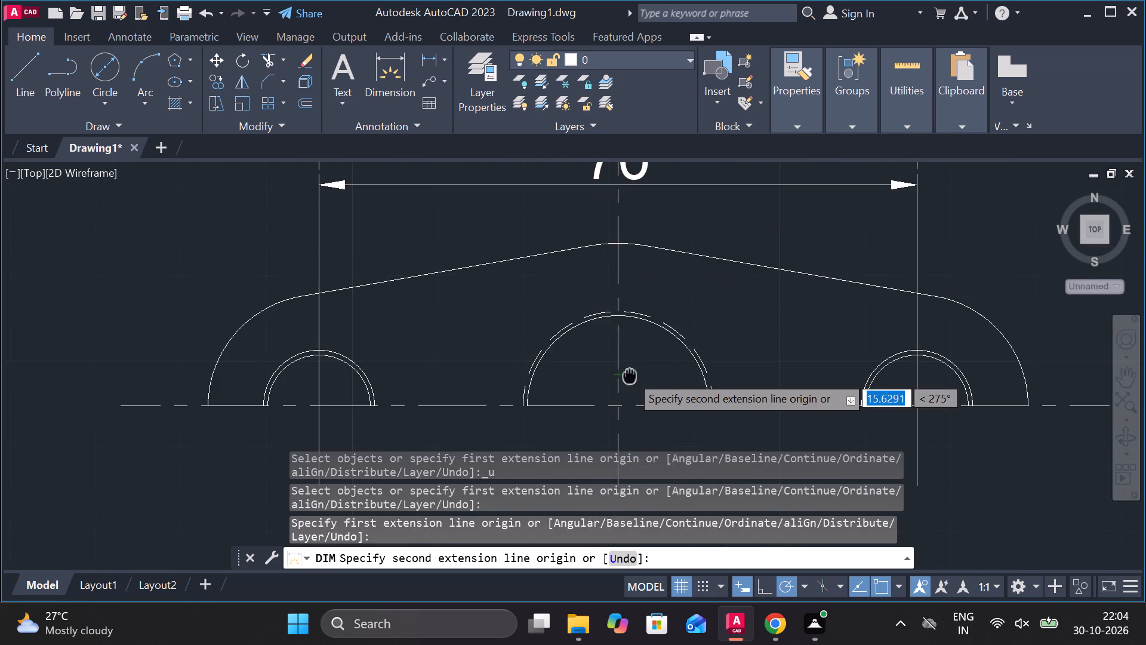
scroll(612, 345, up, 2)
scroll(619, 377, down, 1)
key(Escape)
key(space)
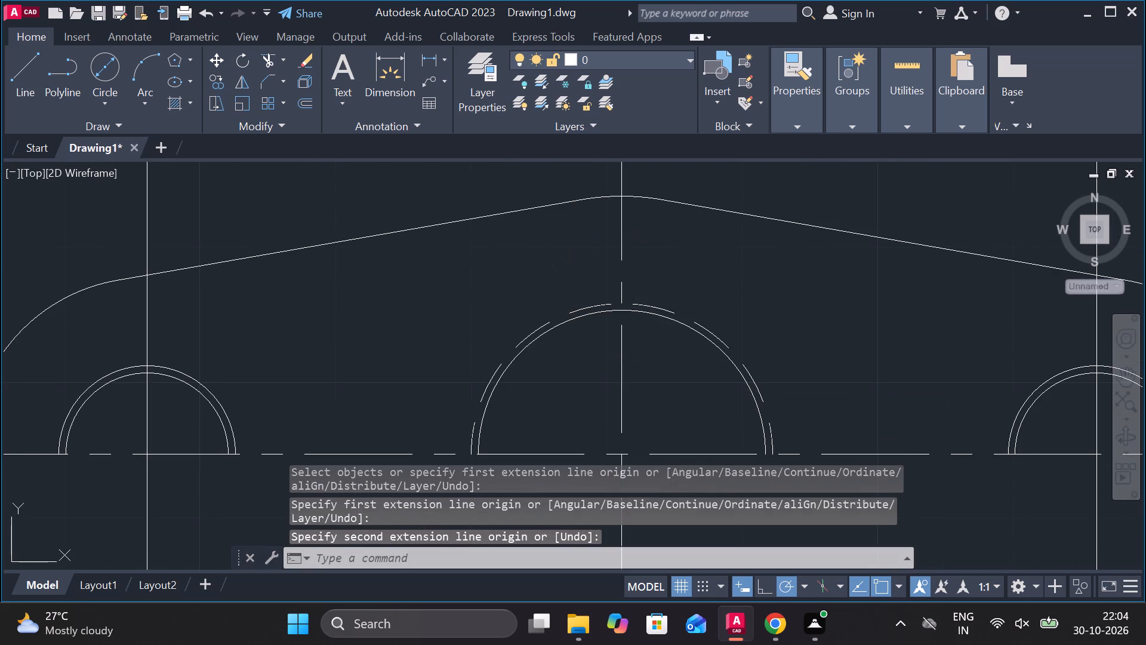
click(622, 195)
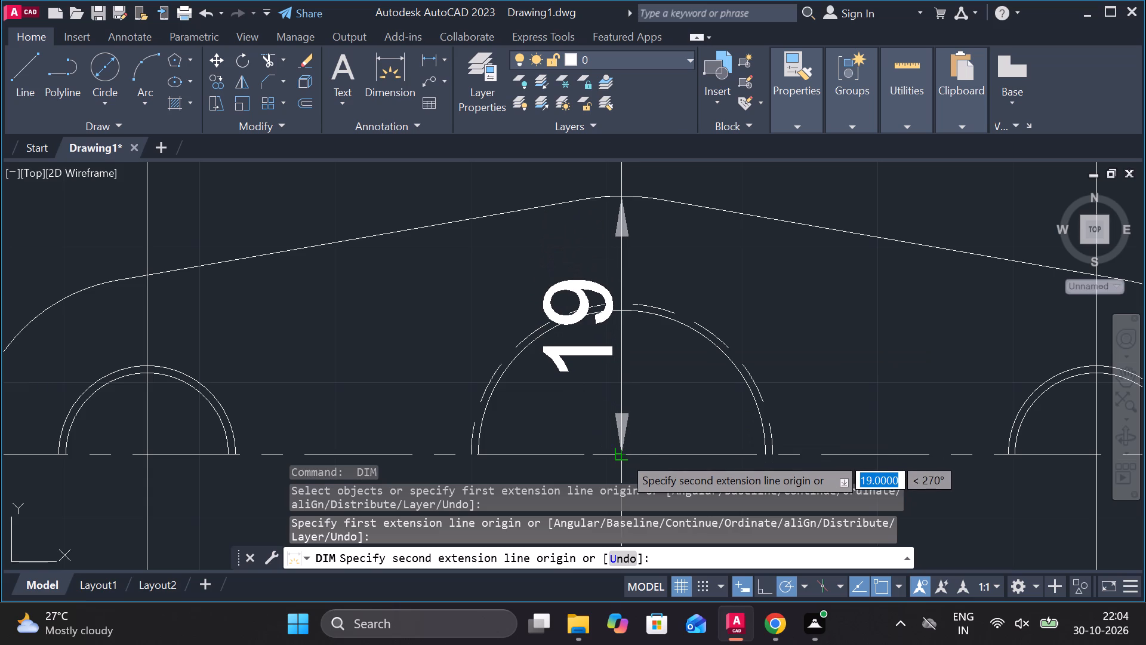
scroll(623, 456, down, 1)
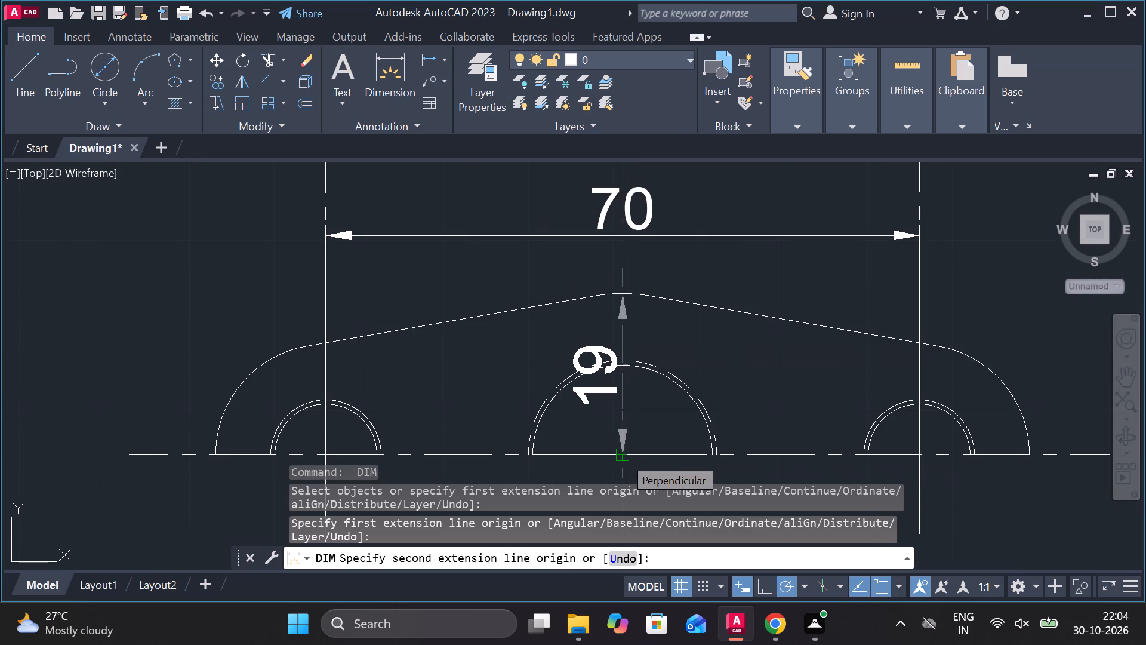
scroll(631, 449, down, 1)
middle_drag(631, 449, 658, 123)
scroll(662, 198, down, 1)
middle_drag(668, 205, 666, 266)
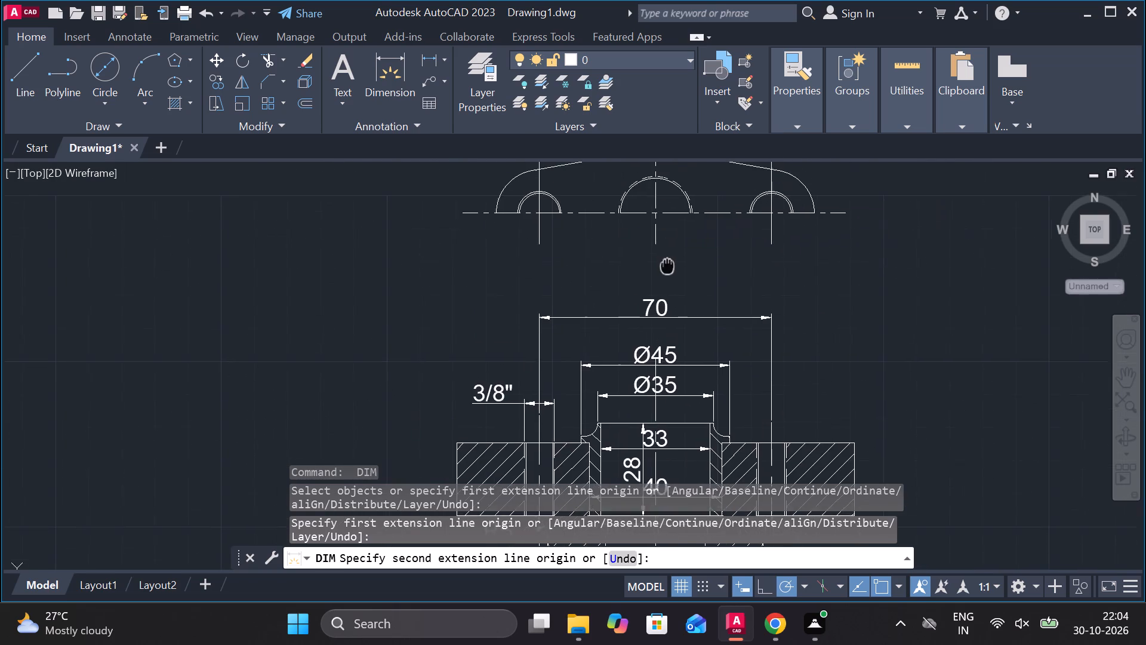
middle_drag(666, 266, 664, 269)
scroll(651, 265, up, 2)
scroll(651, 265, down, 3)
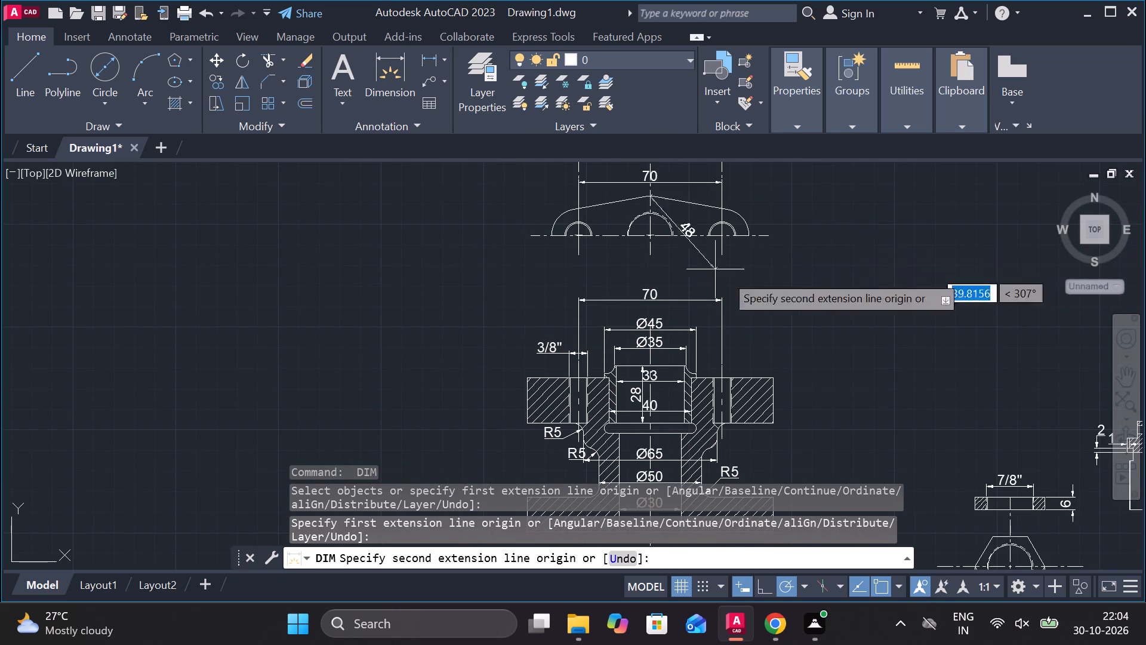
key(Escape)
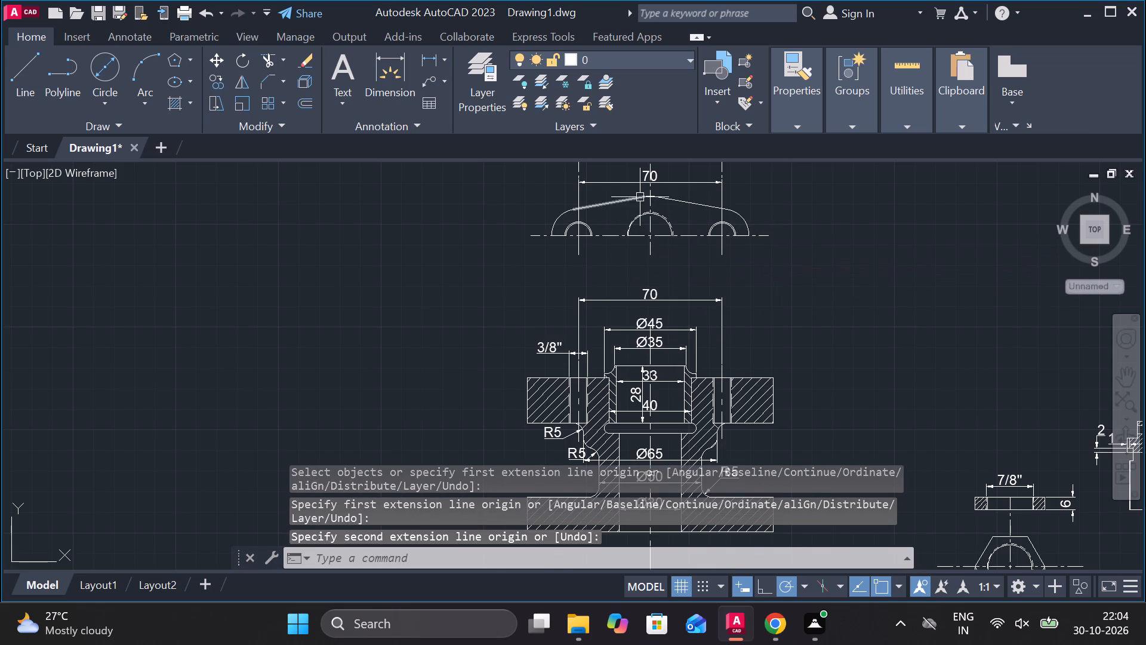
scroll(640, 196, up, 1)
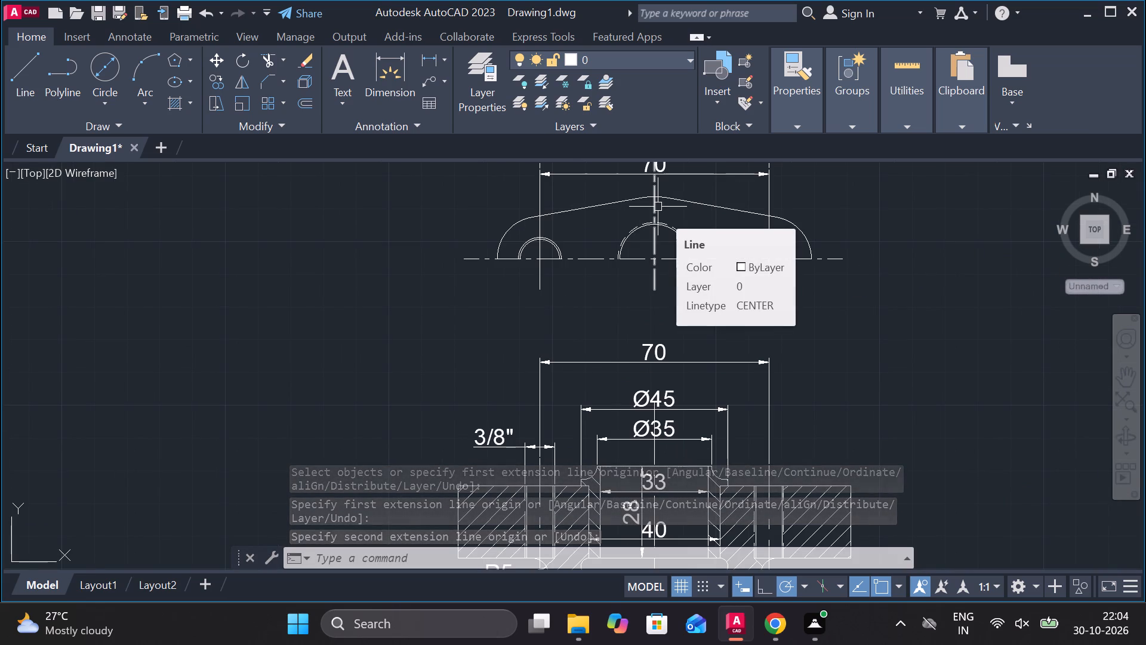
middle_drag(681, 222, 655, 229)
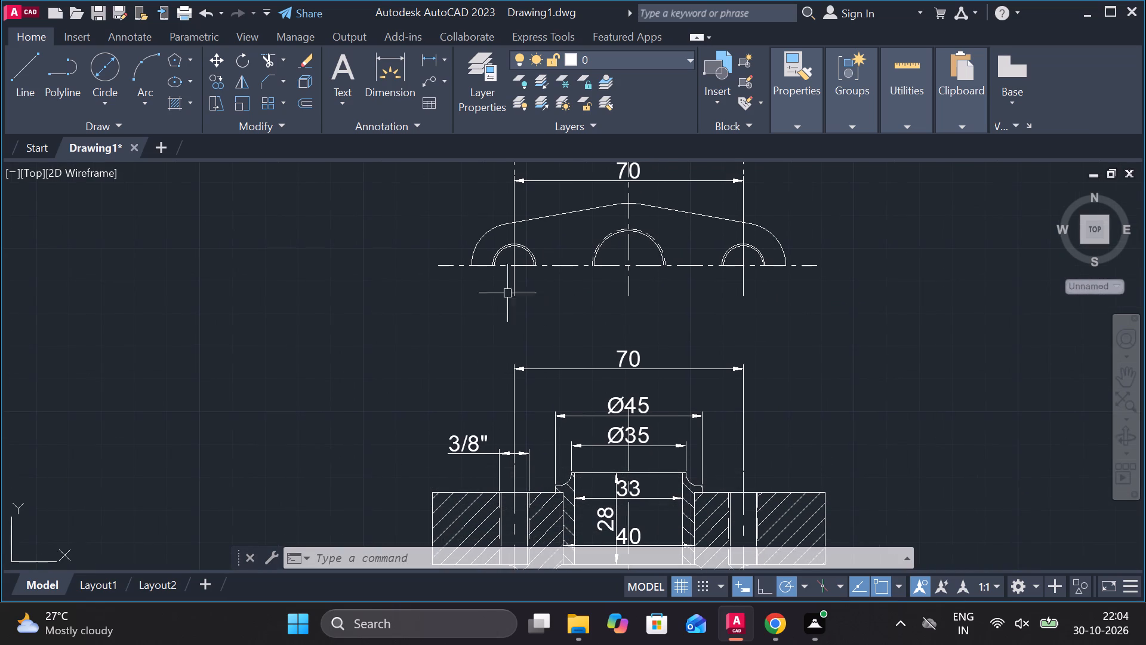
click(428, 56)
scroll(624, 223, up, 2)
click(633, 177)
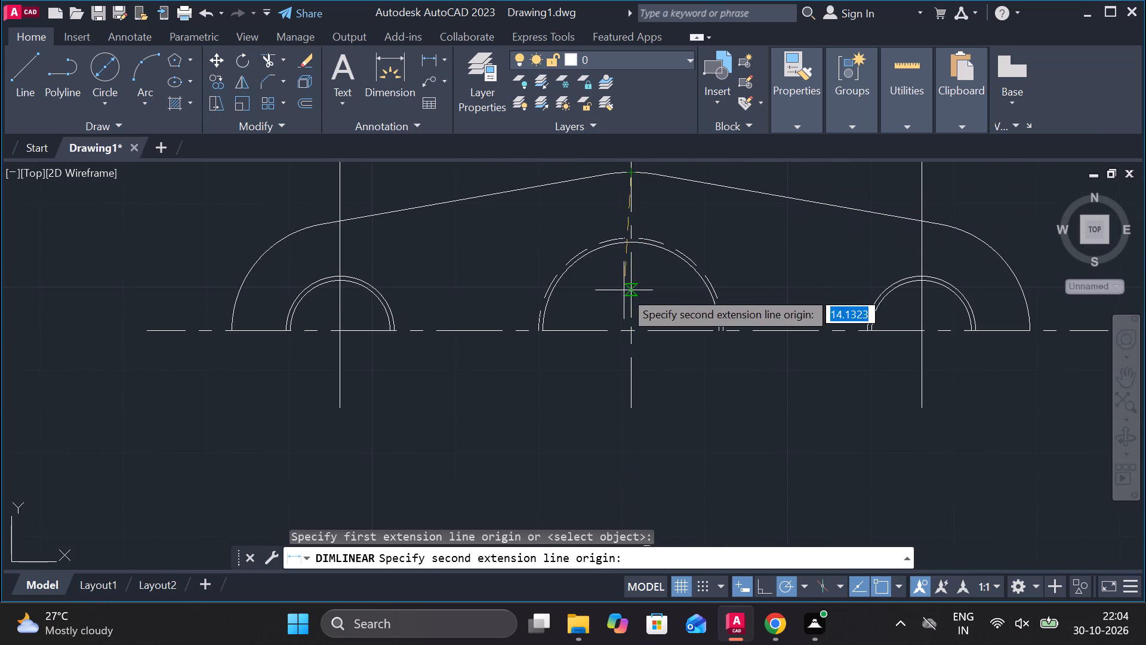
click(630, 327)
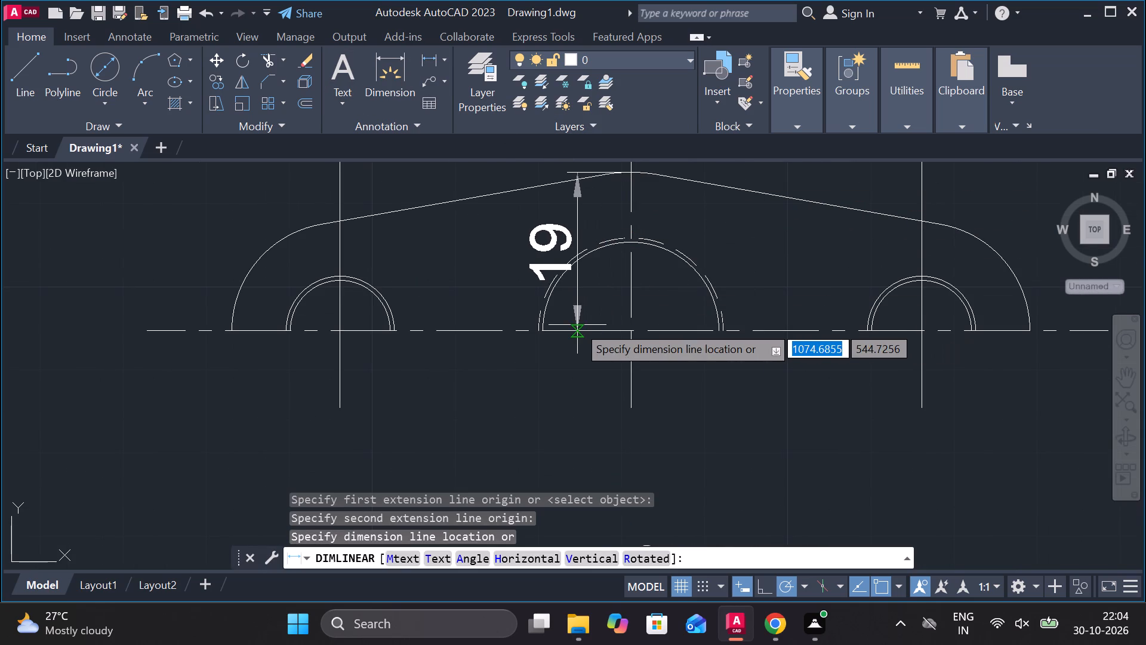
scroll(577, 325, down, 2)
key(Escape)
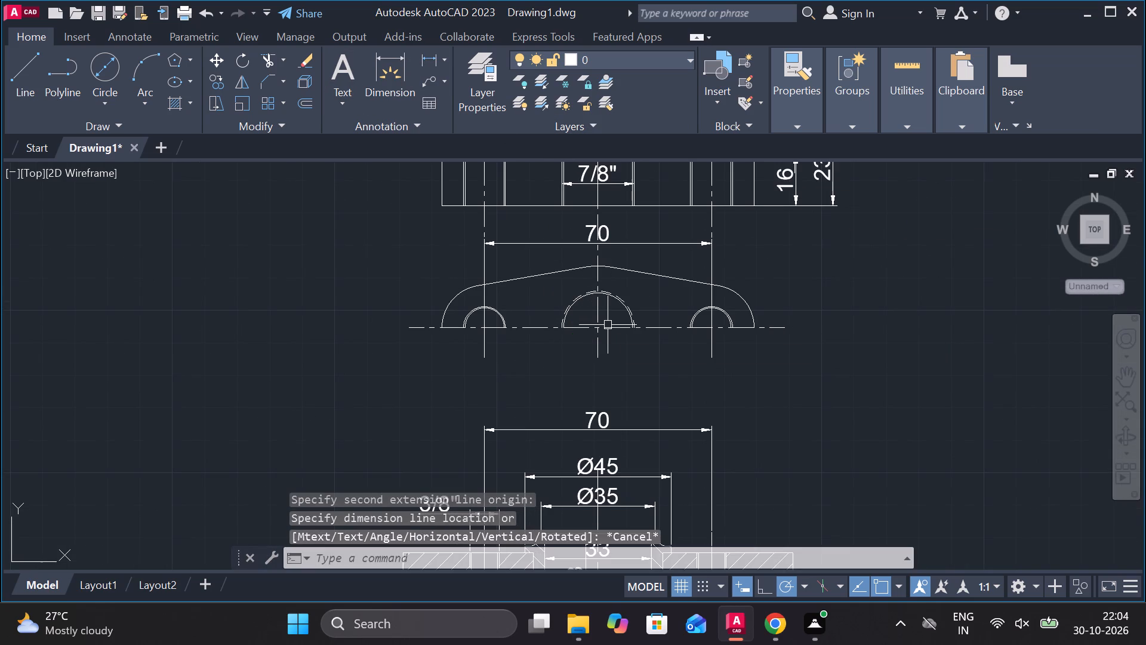
Add a radius dimension to the right rounded end of the flange half view, with its text outside the outline.
scroll(732, 340, down, 1)
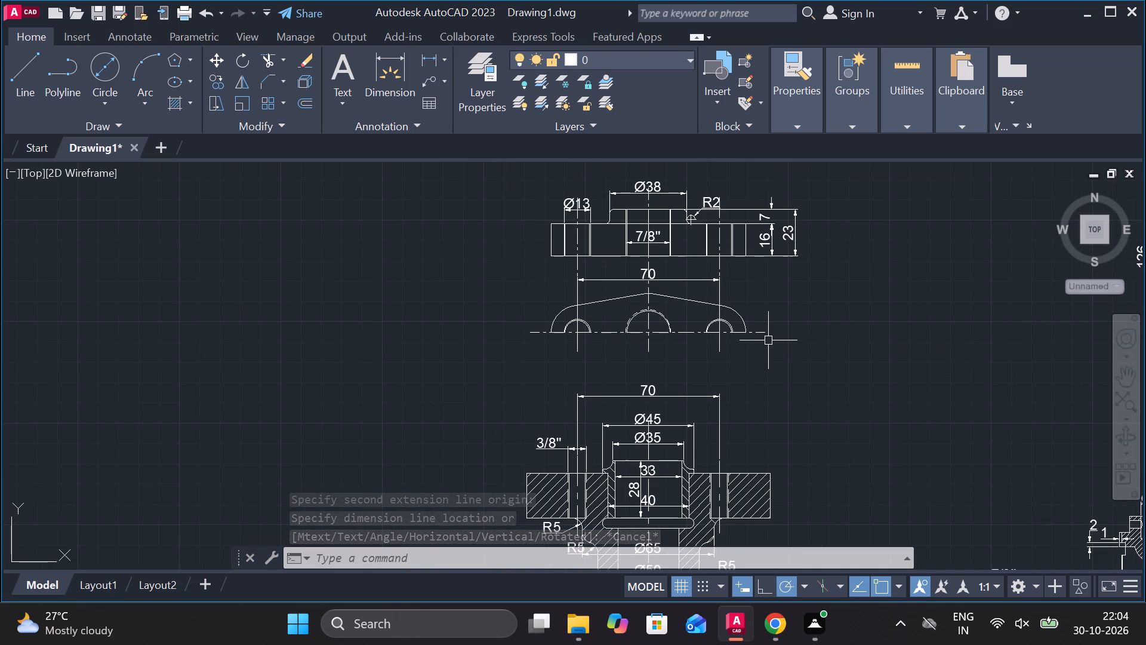
scroll(777, 342, up, 2)
scroll(802, 368, down, 1)
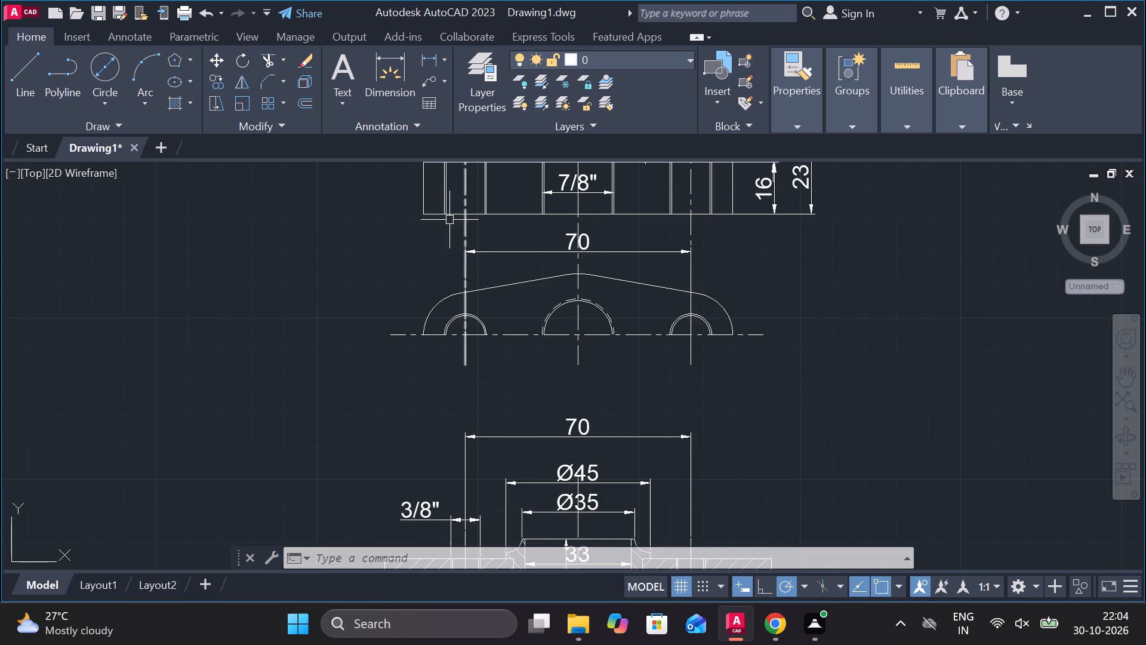
click(448, 58)
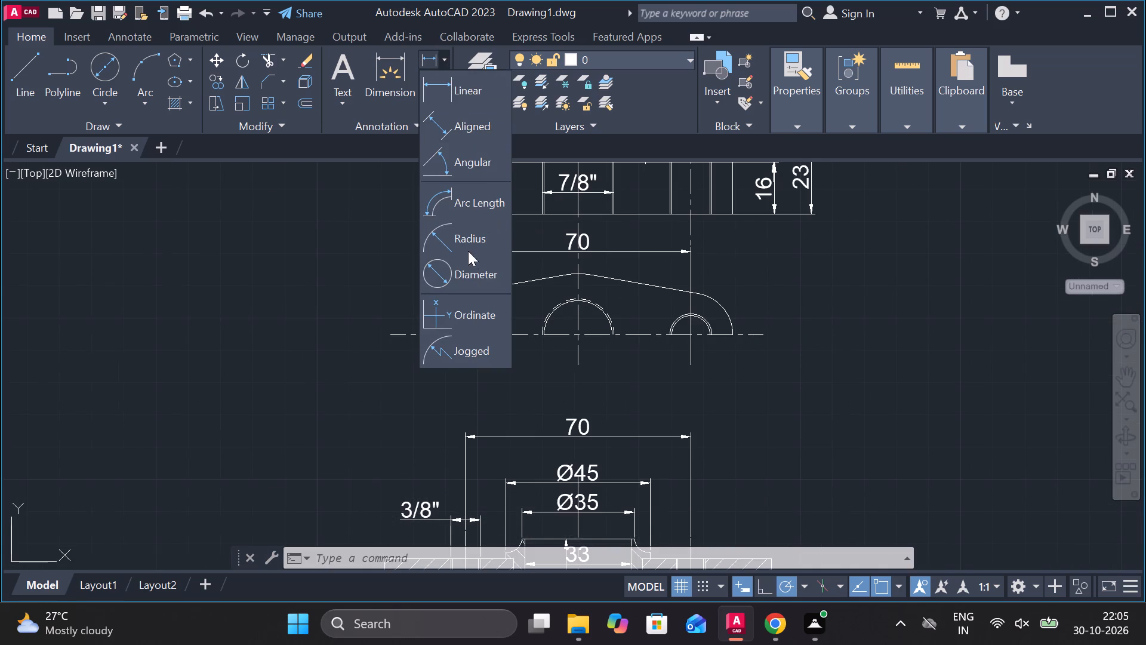
click(460, 243)
click(728, 314)
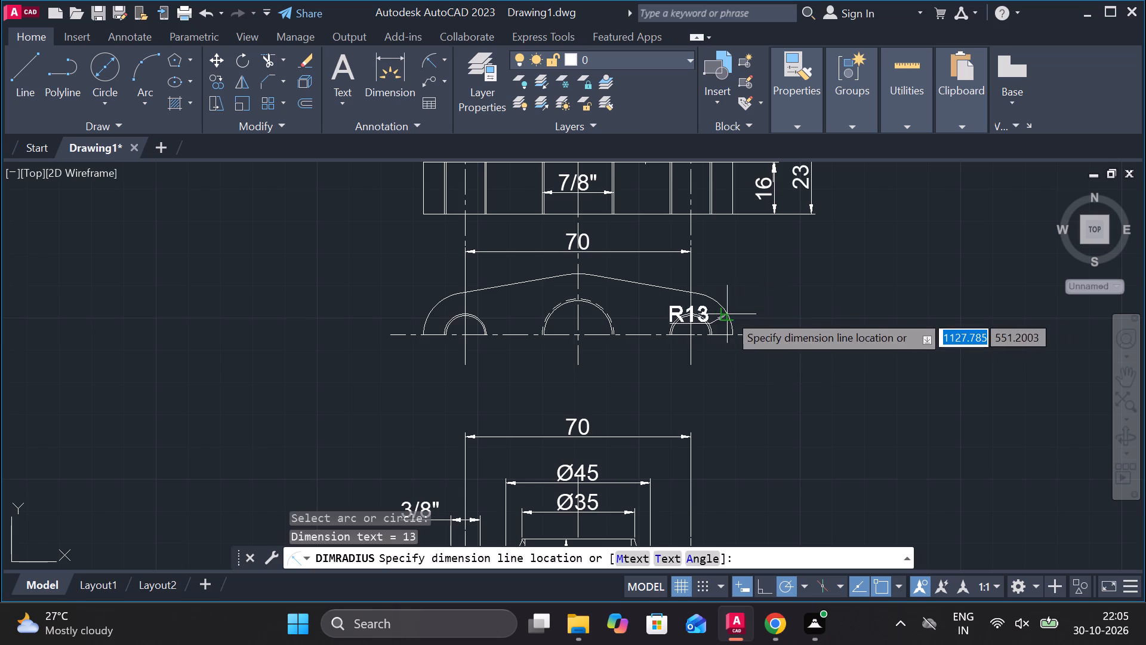
click(754, 303)
Draw a closed rectangle of lines, 22 wide and 75 high, in the empty space between the dimensioned views and the undimensioned copies.
scroll(785, 333, down, 3)
middle_drag(865, 352, 449, 287)
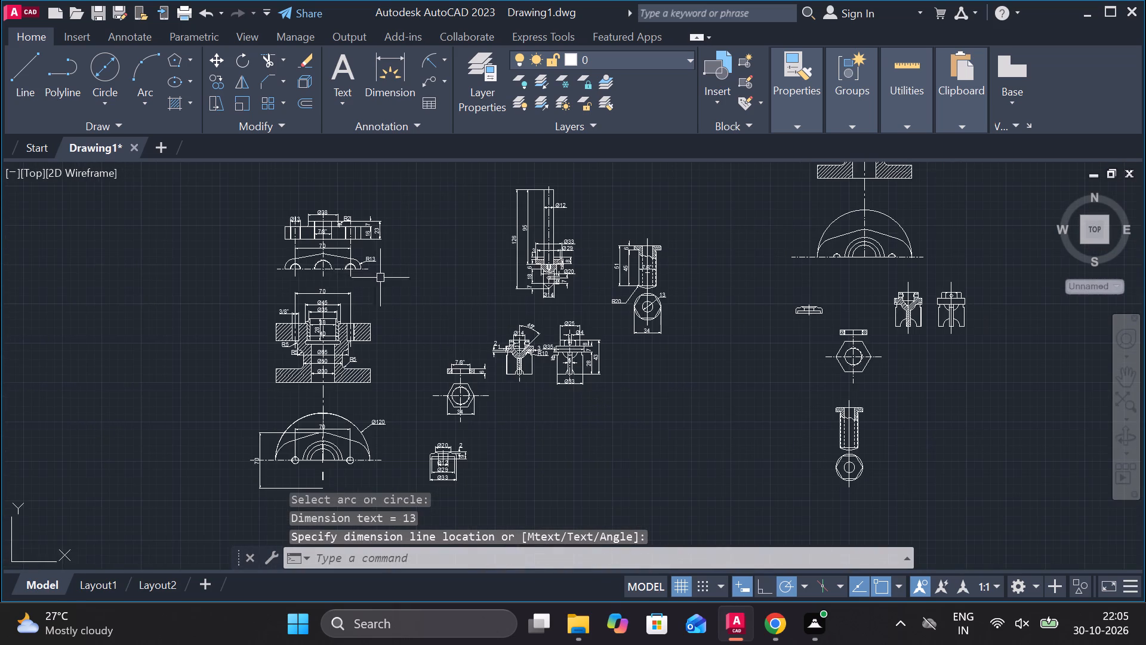
middle_drag(504, 461, 504, 257)
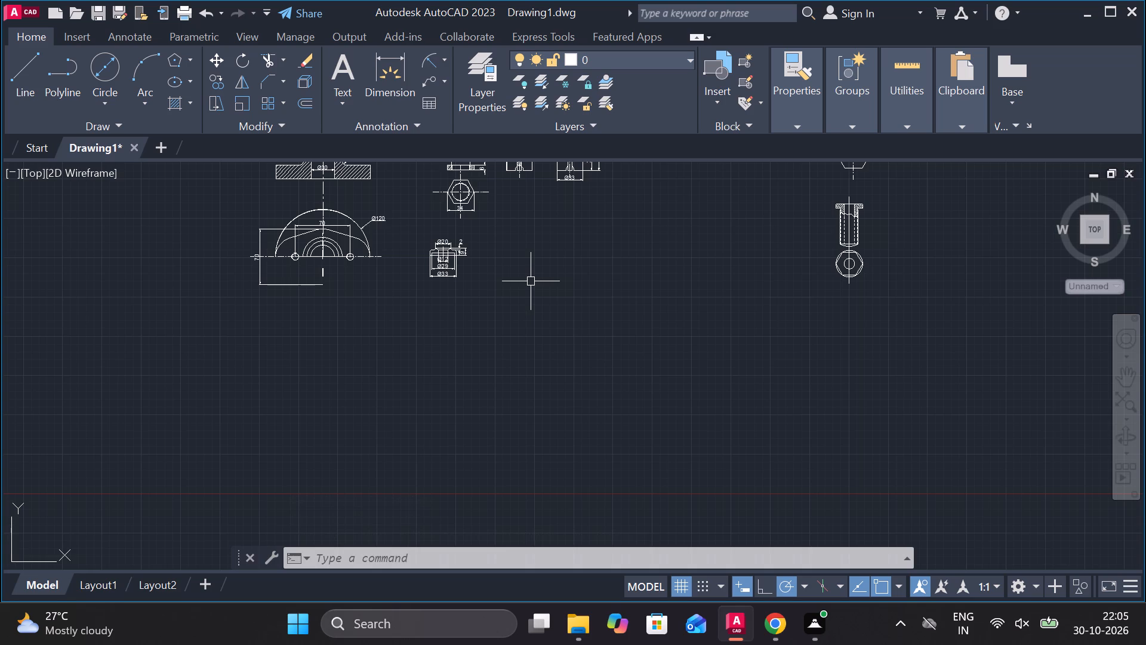
middle_click(577, 392)
scroll(591, 336, up, 1)
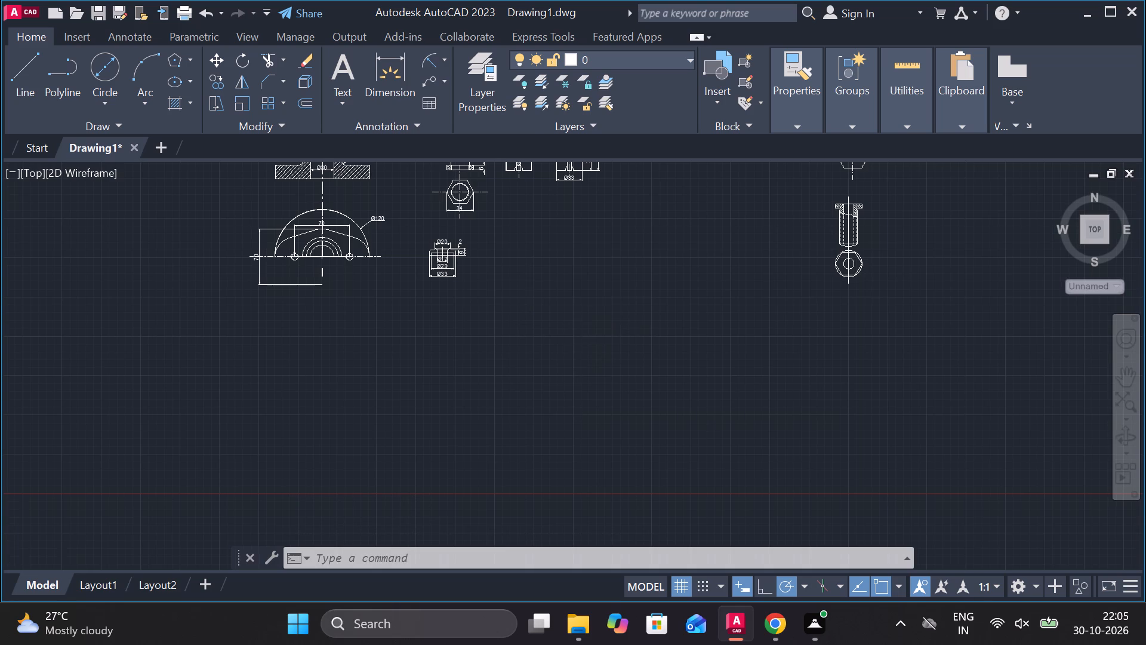
middle_drag(586, 334, 473, 385)
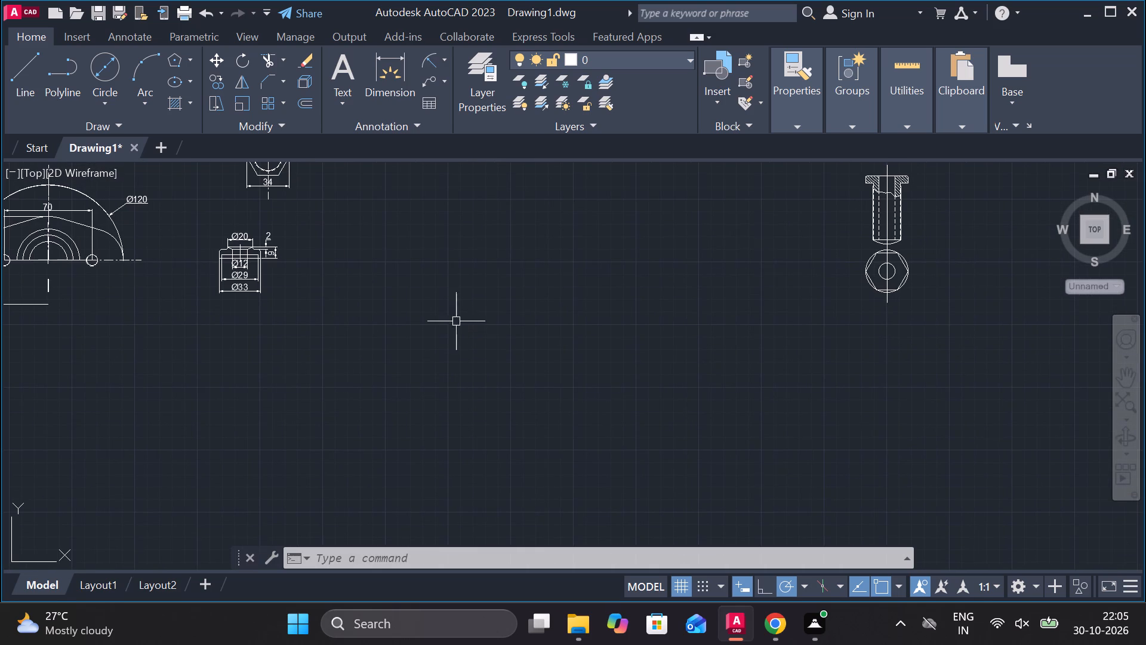
middle_drag(449, 316, 420, 348)
key(Escape)
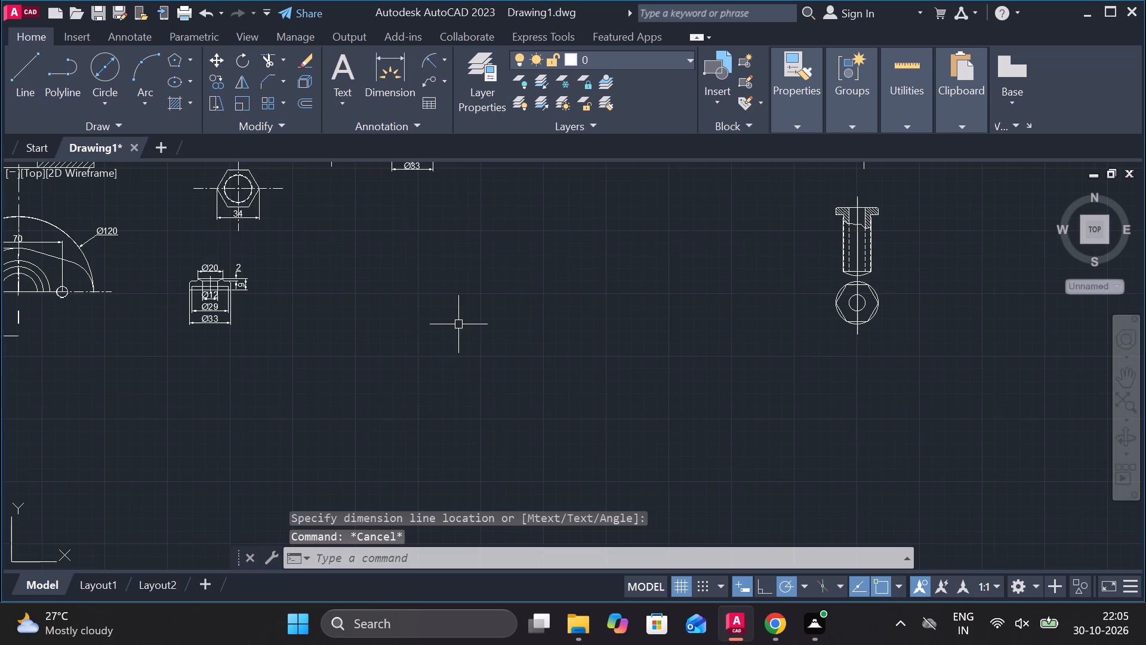
key(l)
key(Return)
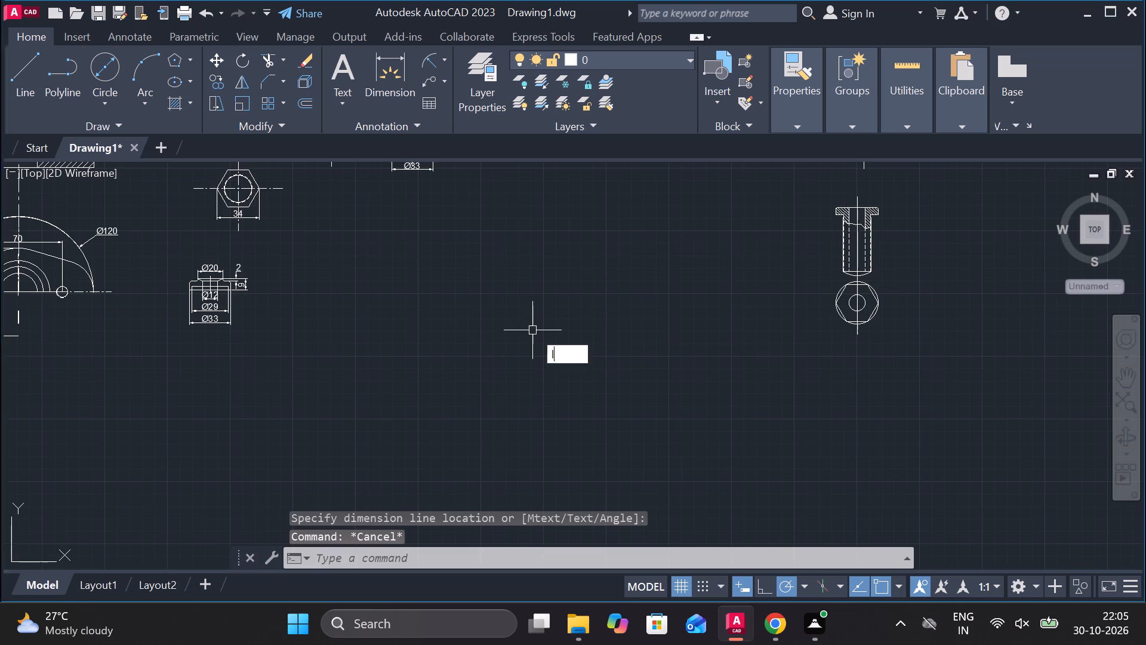
drag(520, 259, 517, 282)
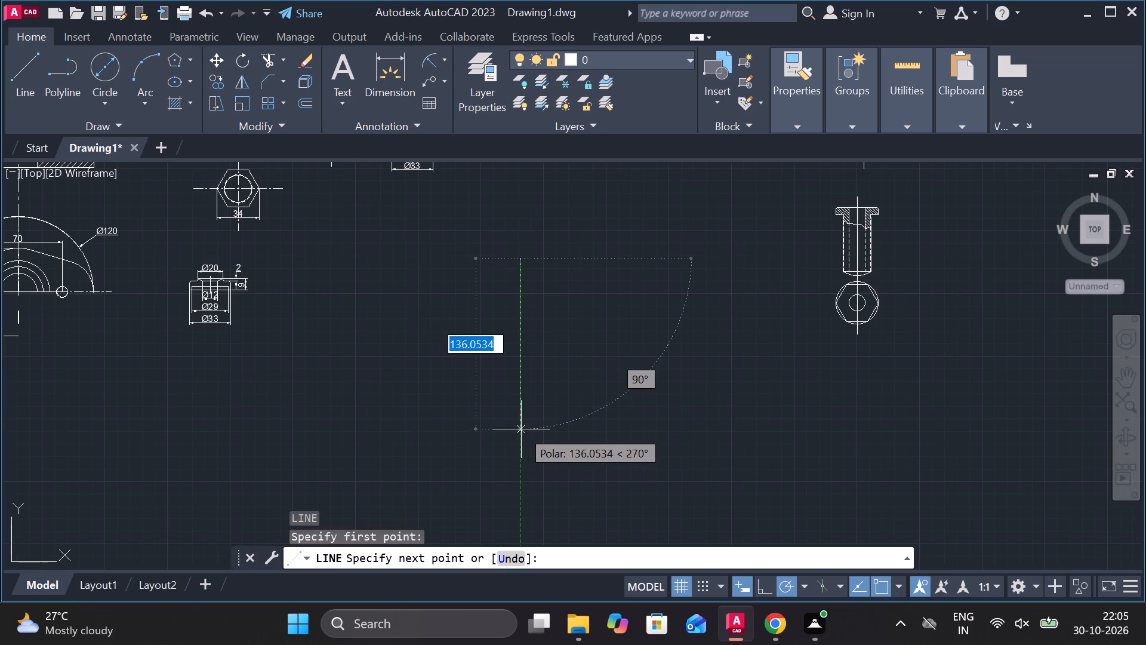
text(74)
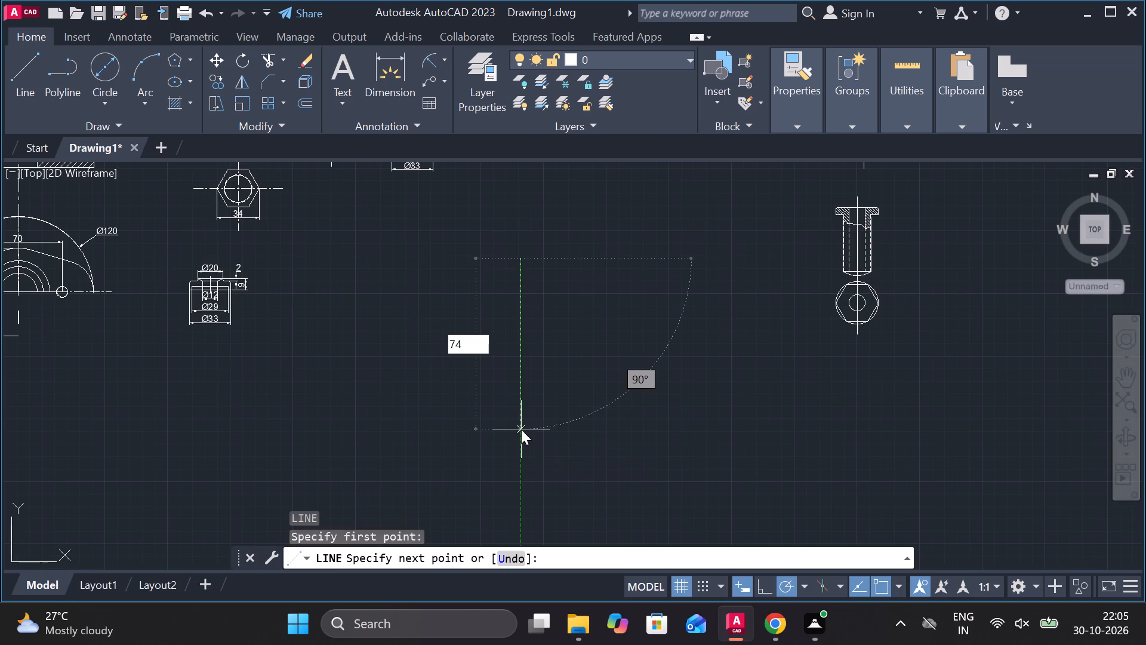
key(BackSpace)
text(5)
key(space)
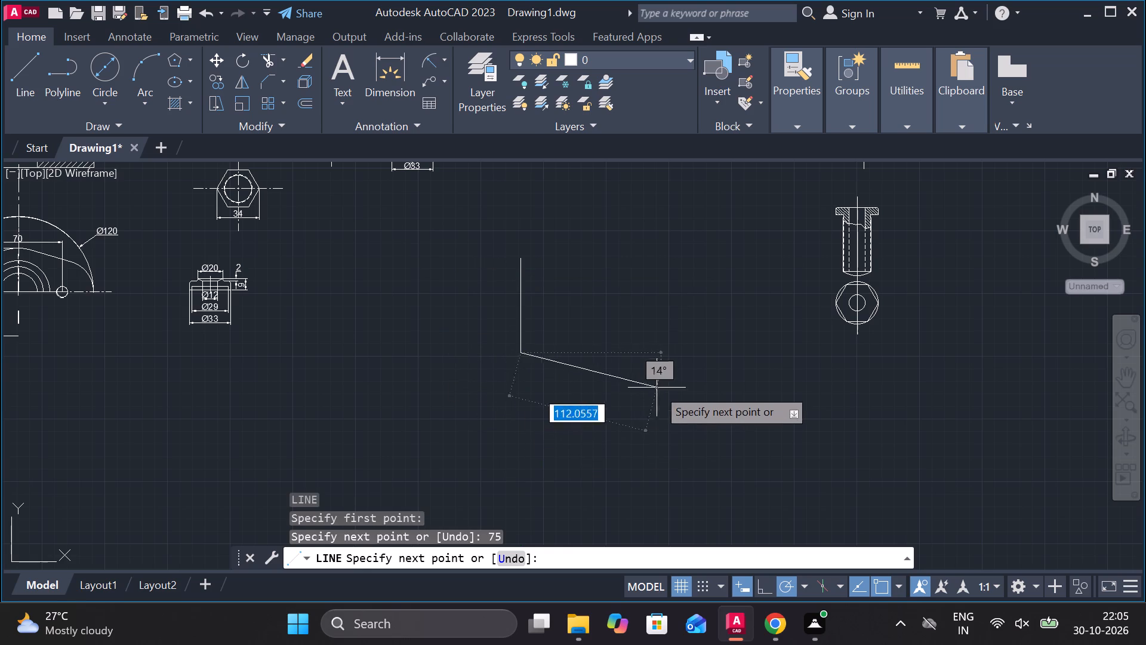
text(22)
key(space)
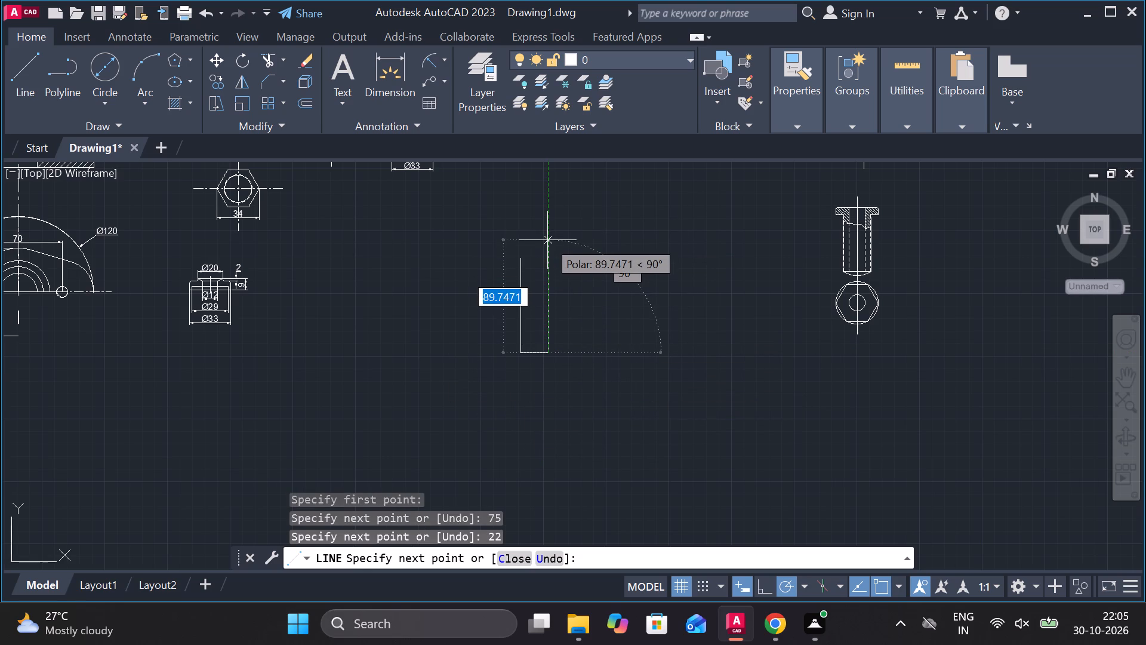
scroll(552, 261, up, 1)
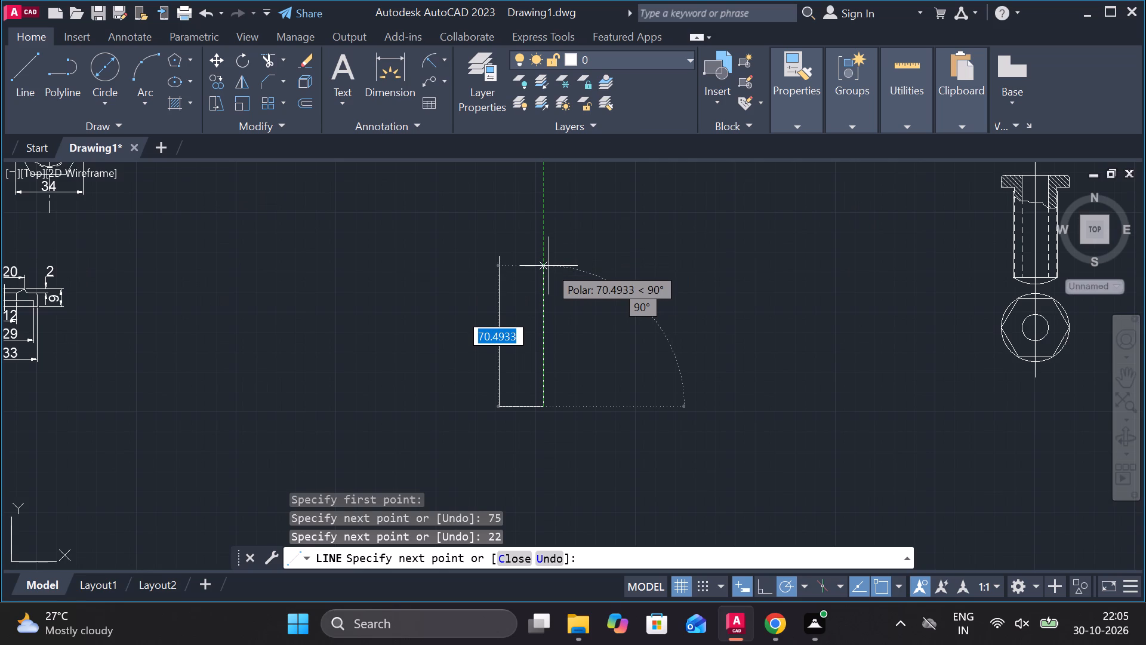
text(75)
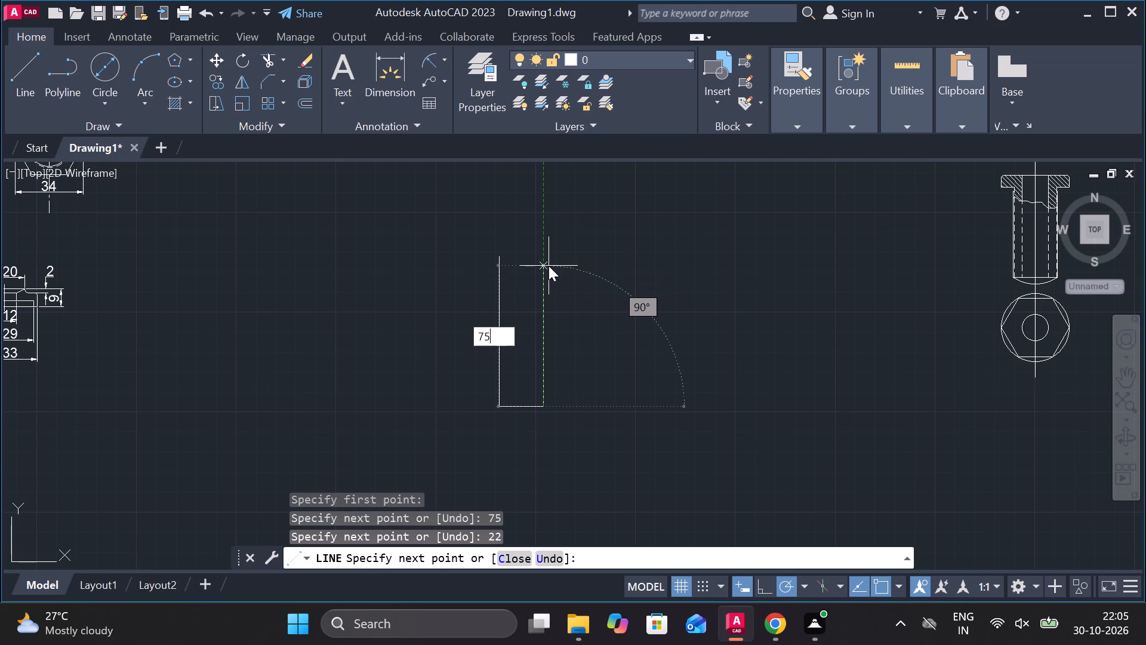
key(space)
scroll(522, 247, up, 2)
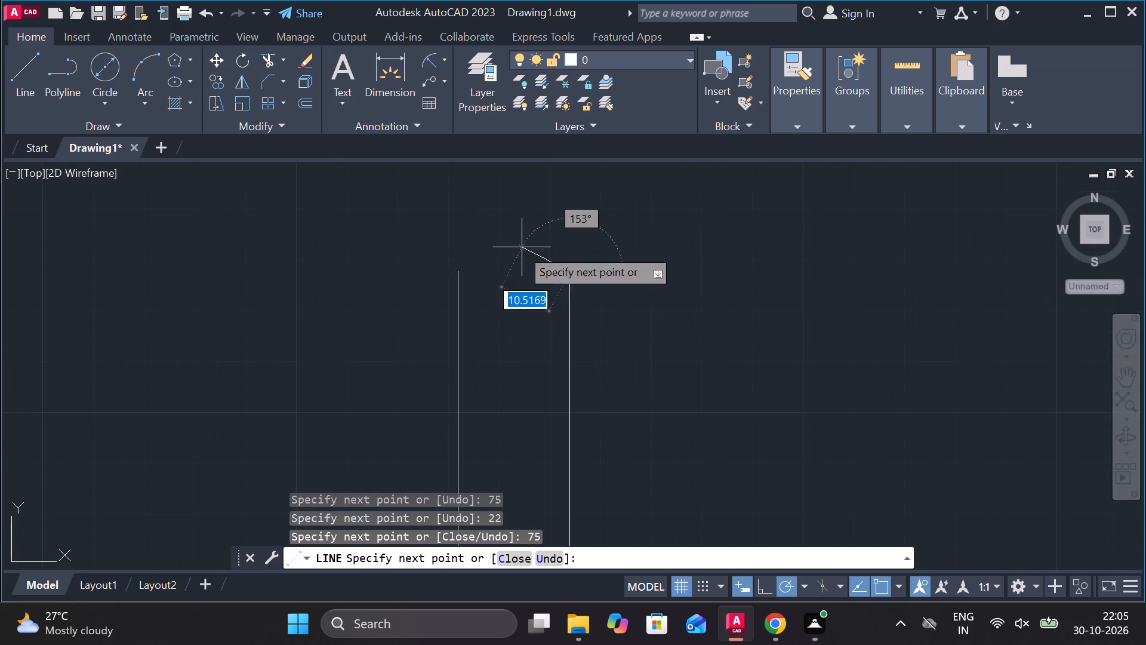
click(460, 276)
scroll(510, 272, down, 1)
key(Escape)
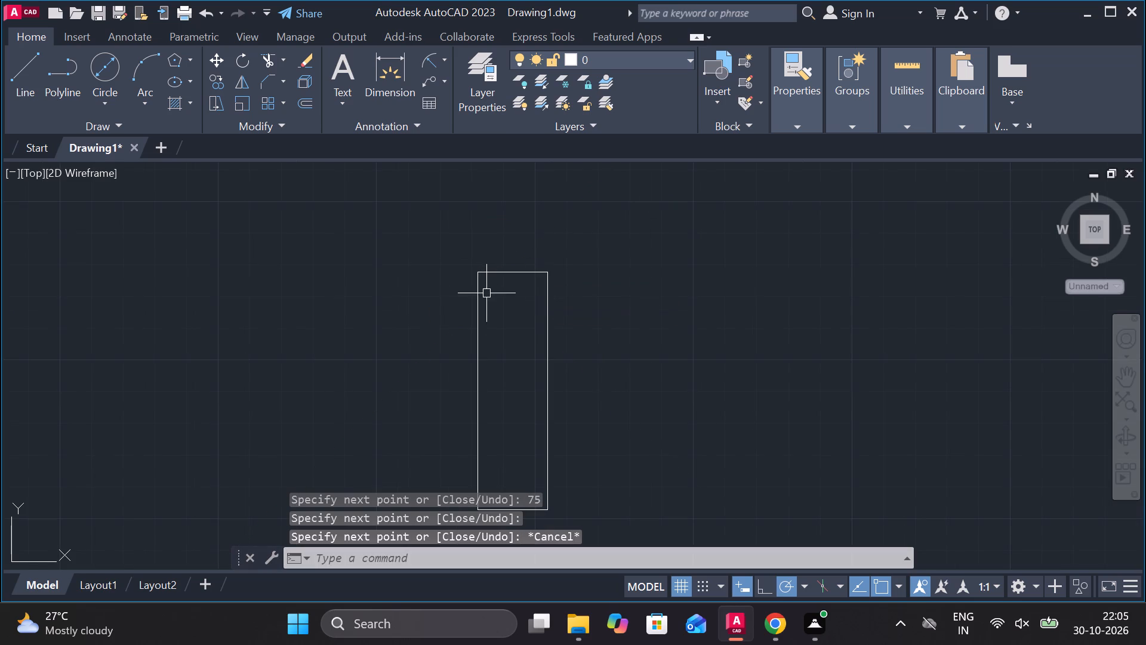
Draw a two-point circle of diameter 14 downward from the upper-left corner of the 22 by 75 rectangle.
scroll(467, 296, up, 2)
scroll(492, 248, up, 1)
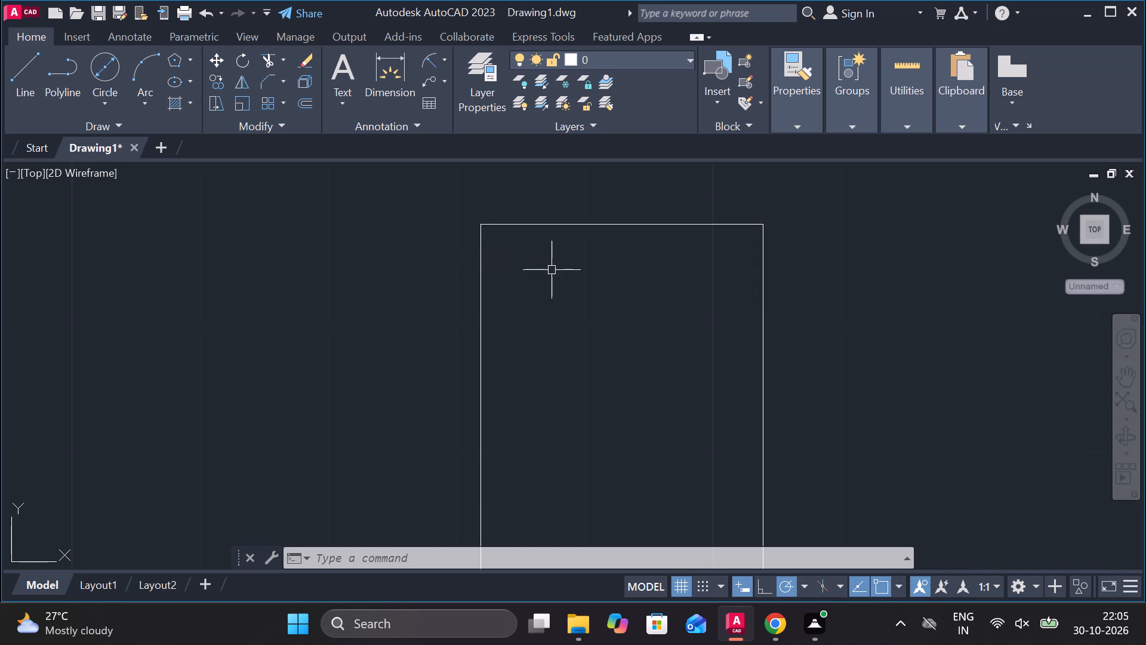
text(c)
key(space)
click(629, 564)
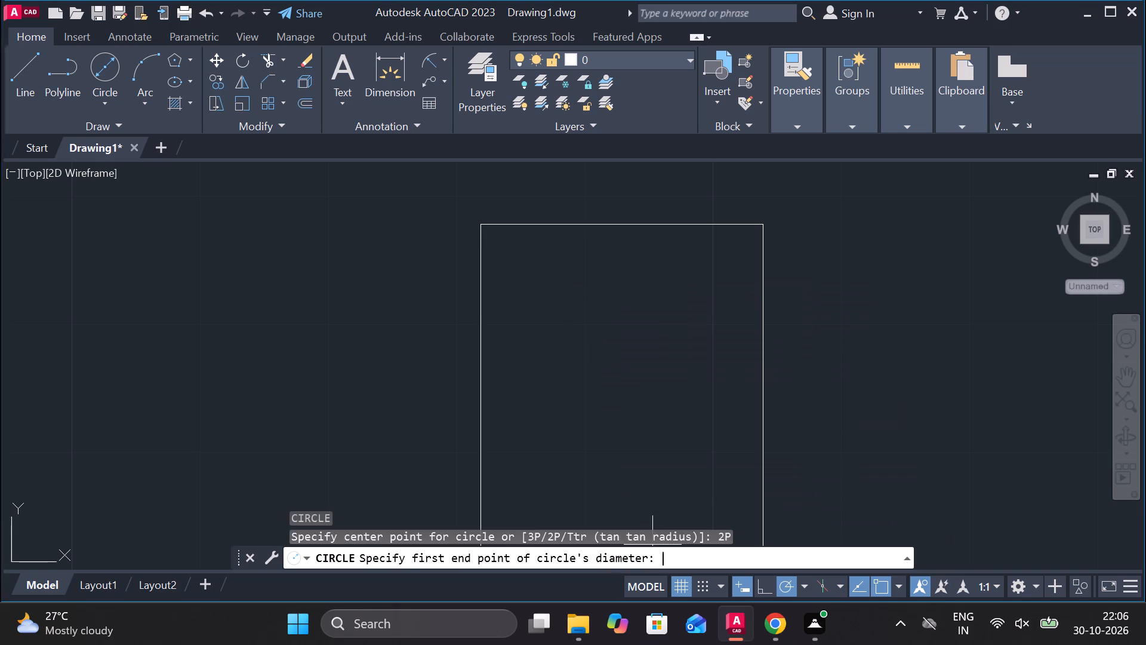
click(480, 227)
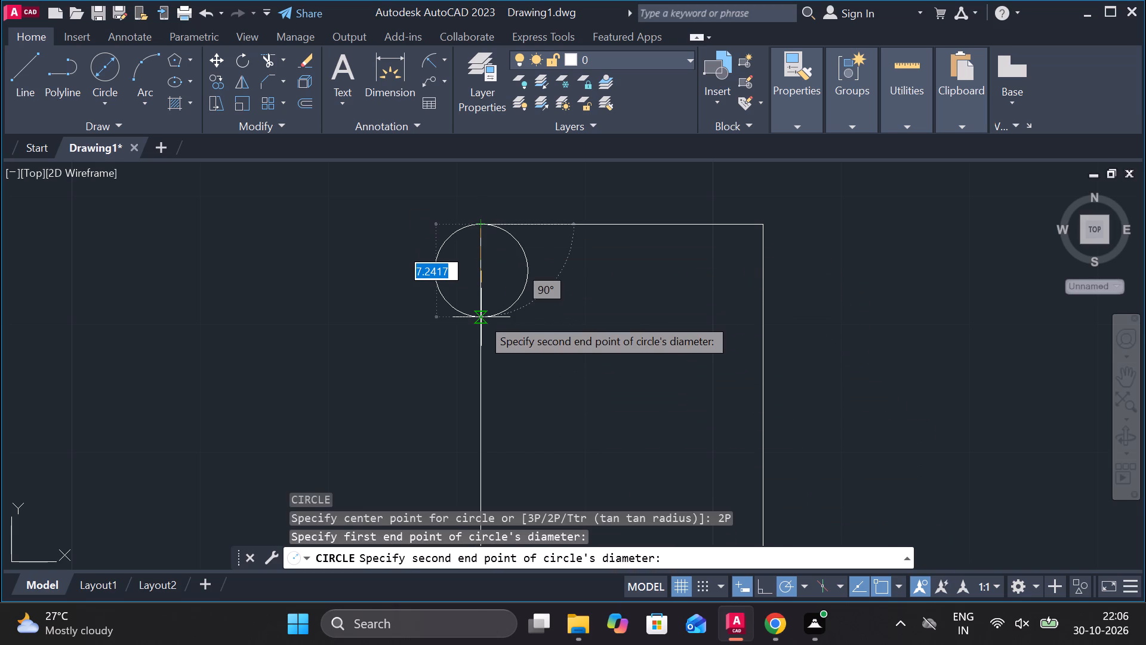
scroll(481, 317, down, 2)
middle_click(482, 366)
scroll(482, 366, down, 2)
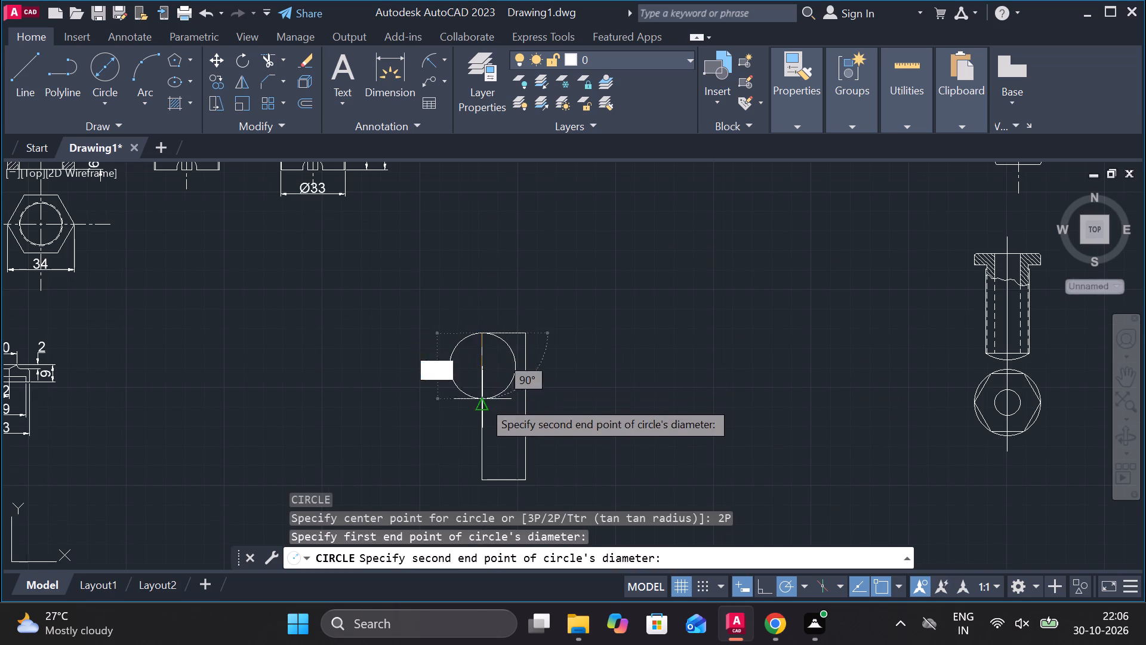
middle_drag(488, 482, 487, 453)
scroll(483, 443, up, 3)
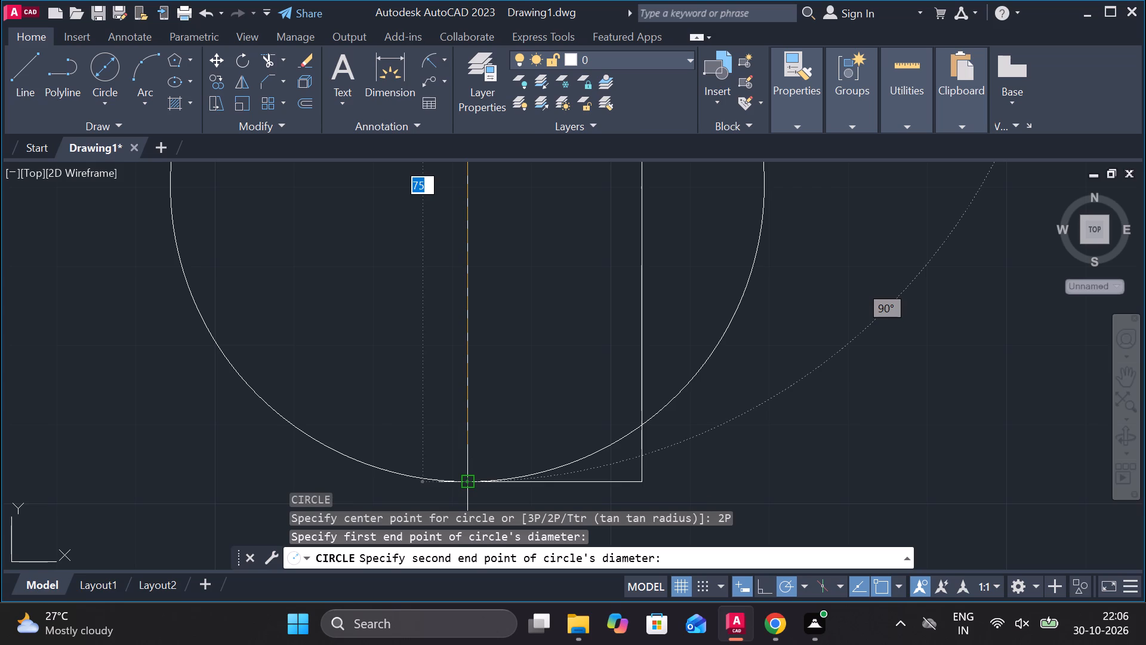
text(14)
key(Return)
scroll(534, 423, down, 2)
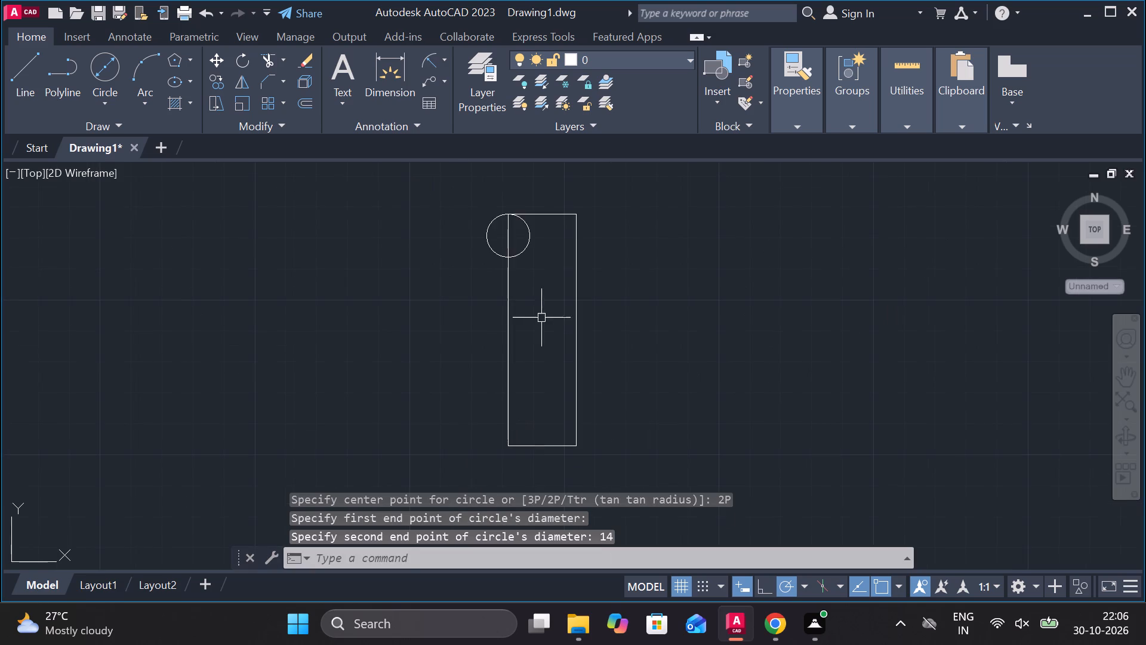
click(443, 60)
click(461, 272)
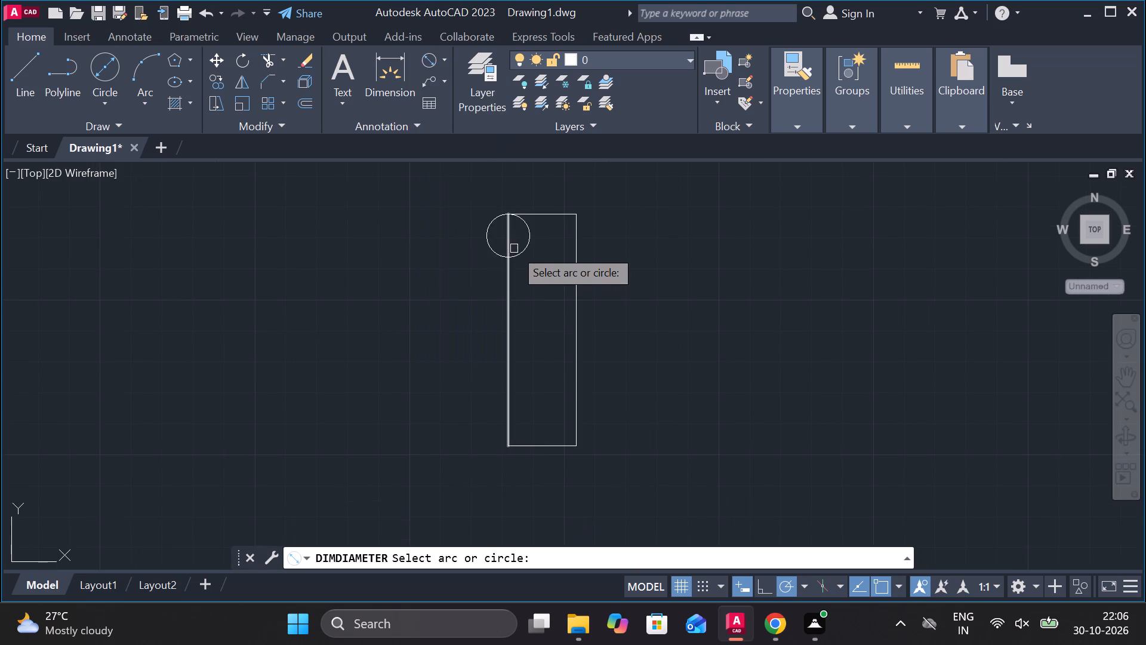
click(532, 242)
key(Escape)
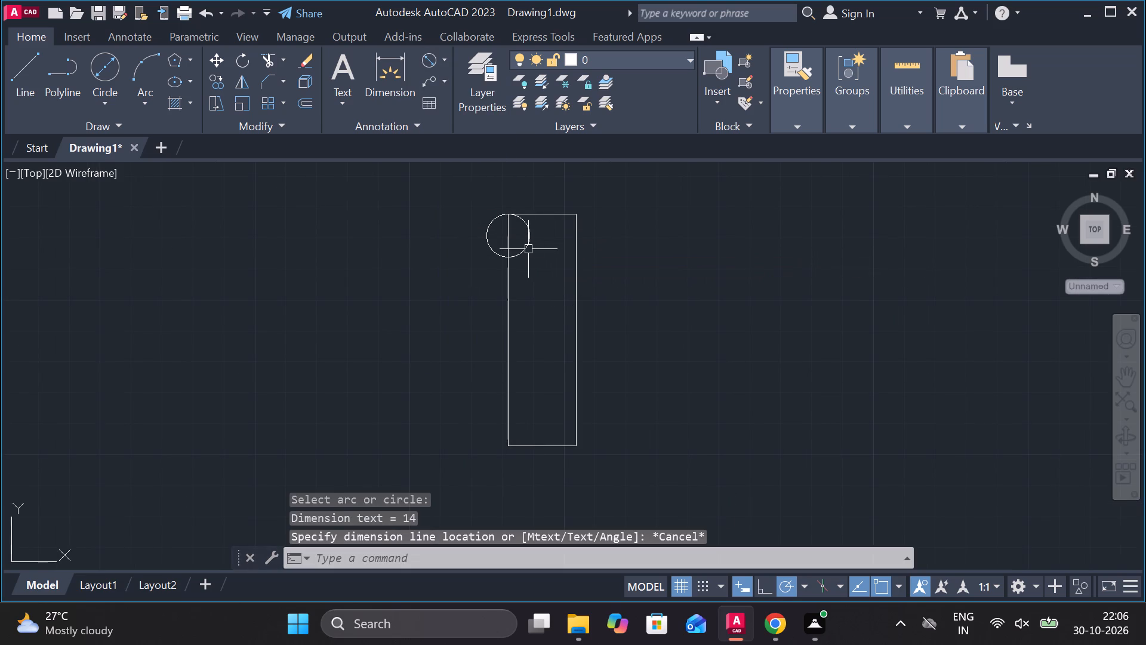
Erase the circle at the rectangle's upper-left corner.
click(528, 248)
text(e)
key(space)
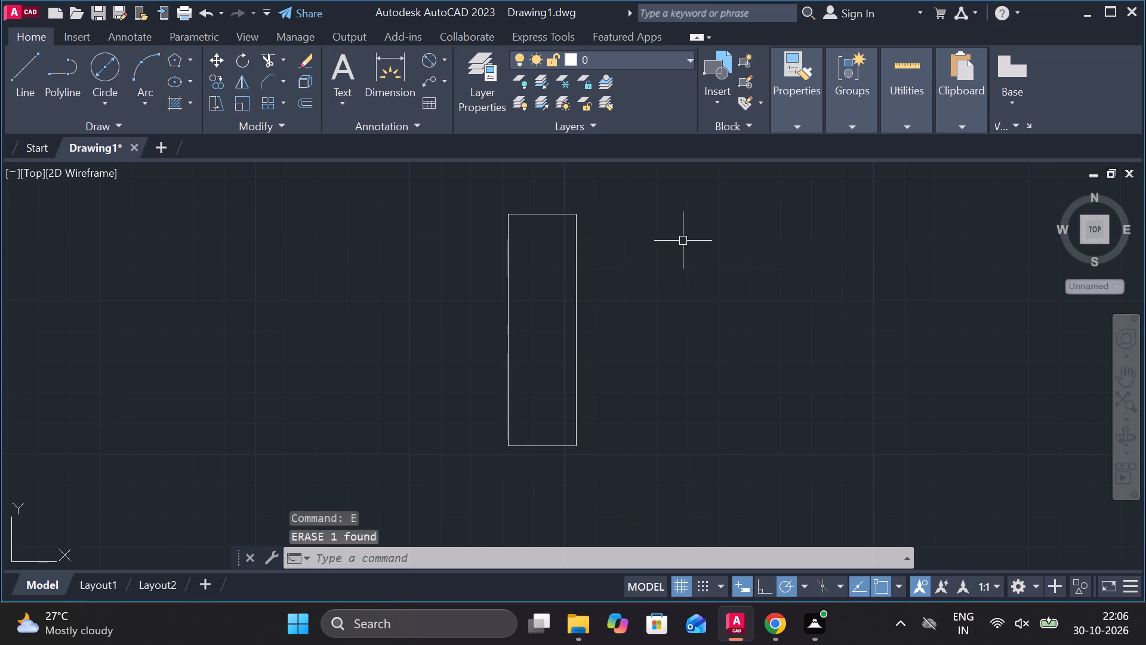
Draw a two-point circle of diameter 7 downward from the upper-left corner of the 22 by 75 rectangle.
text(c)
key(space)
click(621, 552)
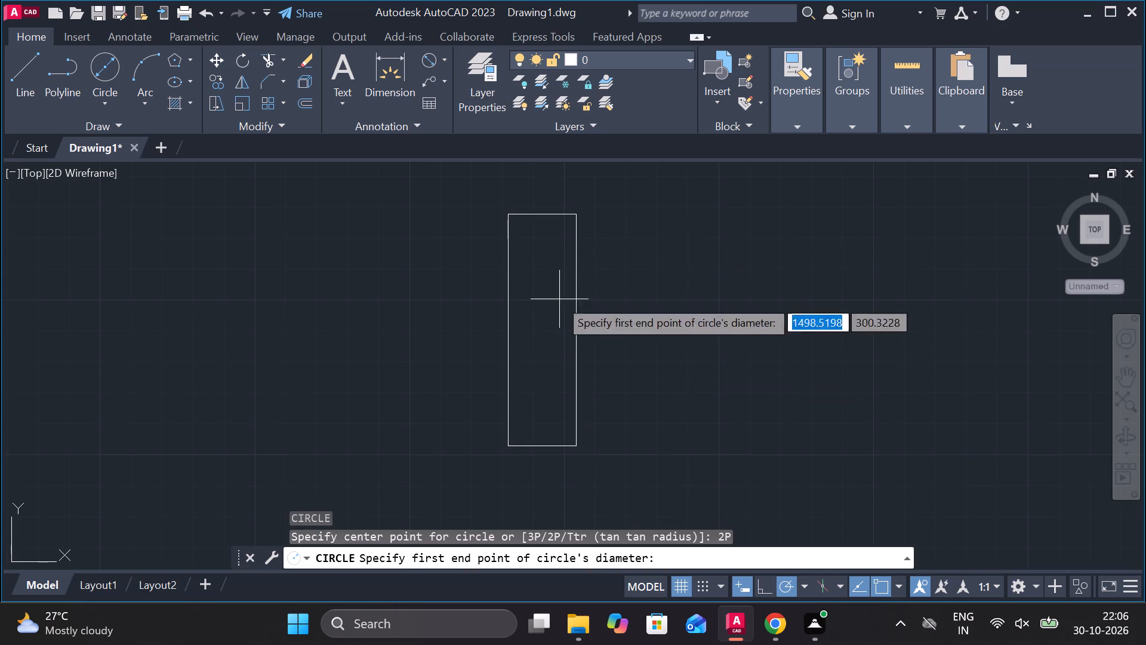
click(506, 214)
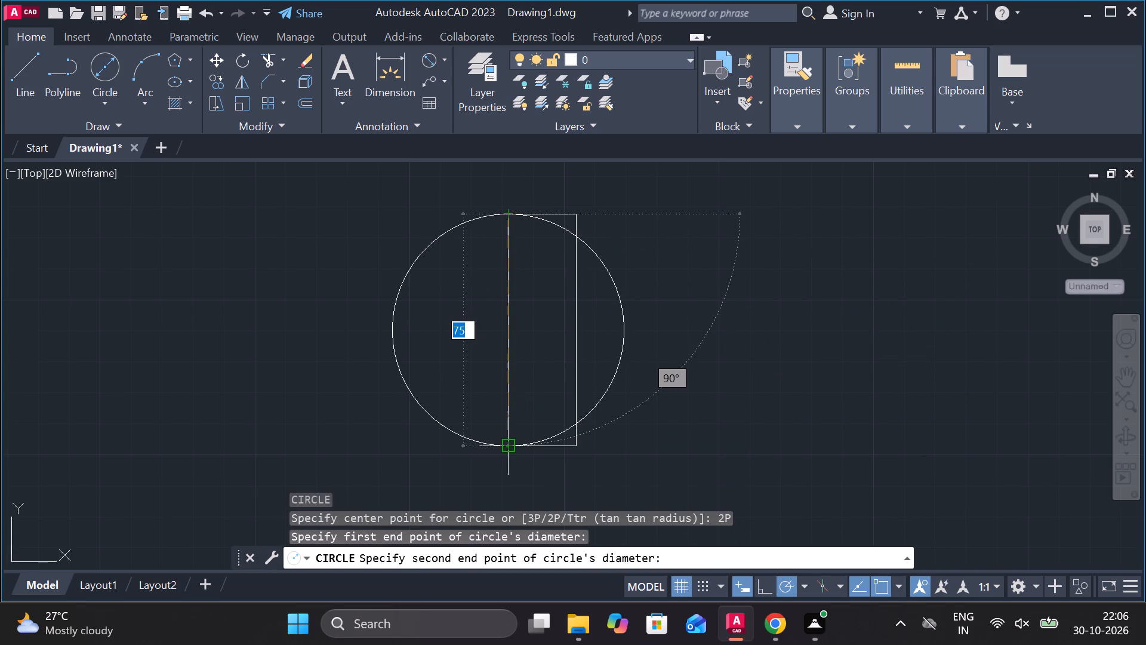
key(7)
key(Return)
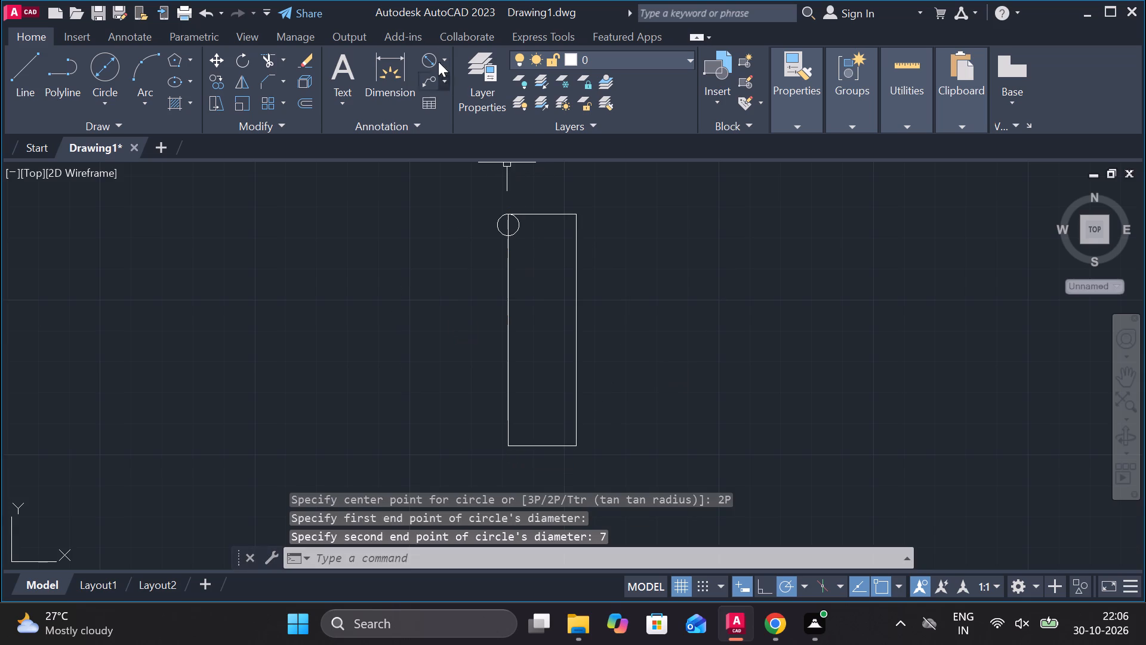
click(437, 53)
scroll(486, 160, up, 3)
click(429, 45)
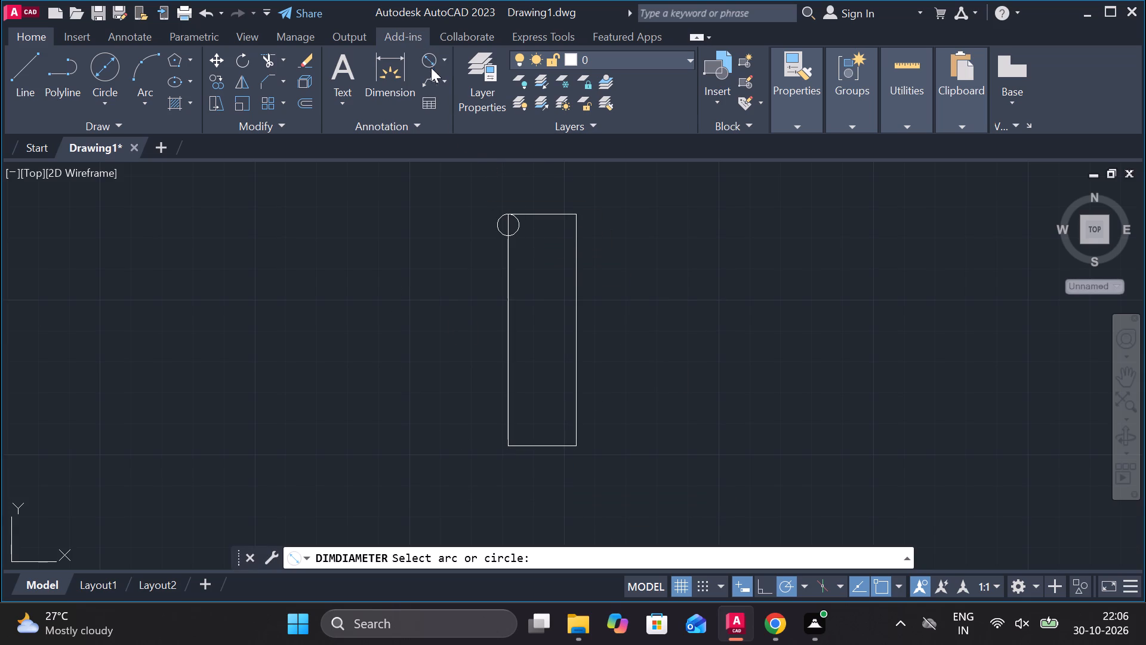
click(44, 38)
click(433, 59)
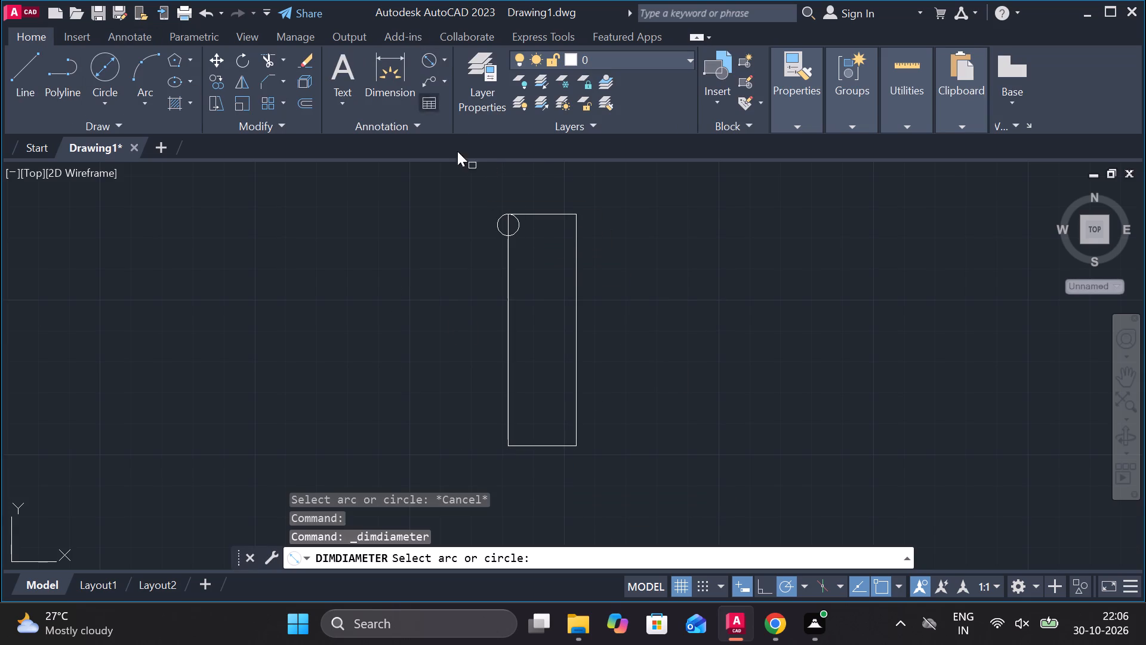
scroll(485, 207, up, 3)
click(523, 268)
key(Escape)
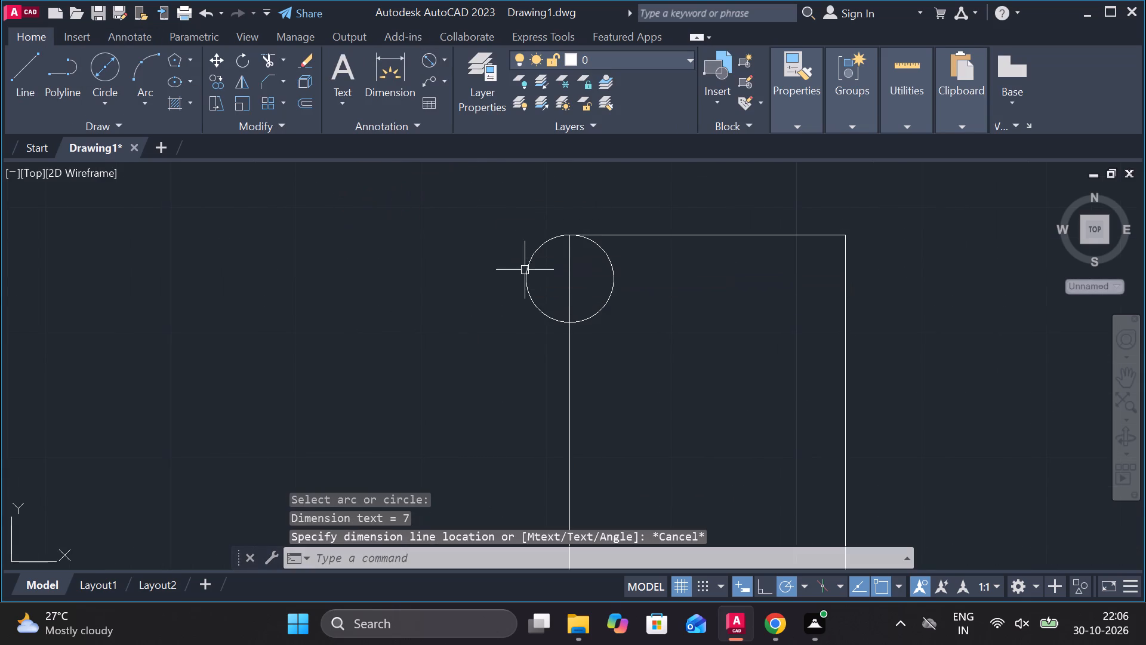
Draw a line 12.4 down the rectangle's right edge from its upper-right corner, continuing with a short horizontal segment outward to the right.
middle_drag(682, 294, 569, 285)
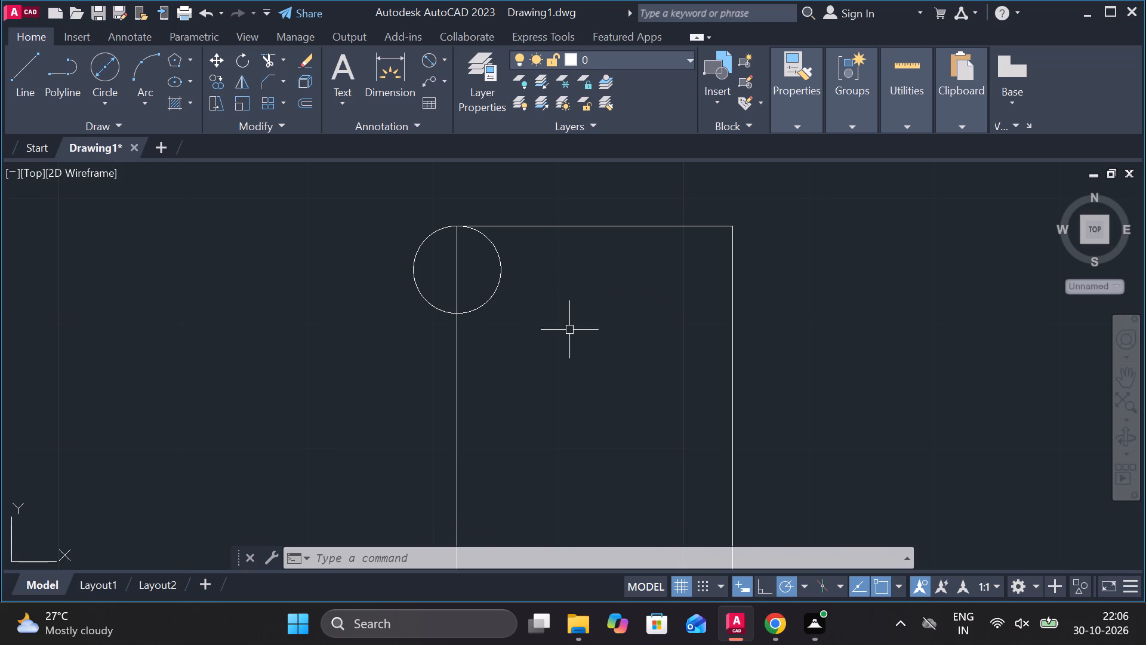
middle_drag(528, 330, 568, 340)
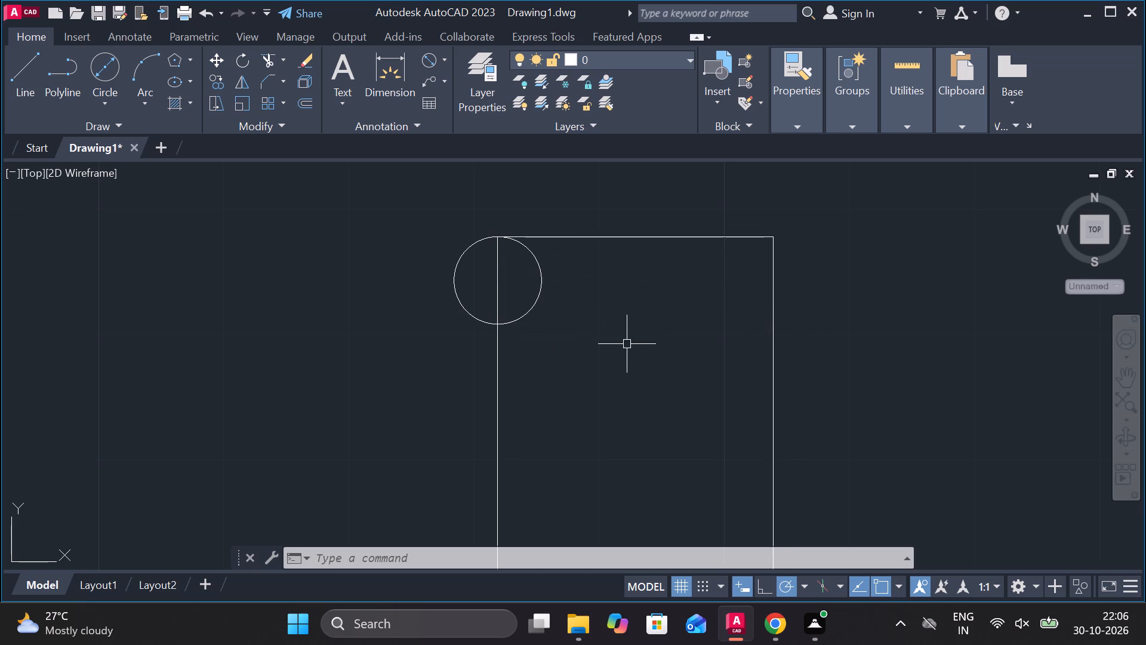
middle_drag(705, 376, 701, 352)
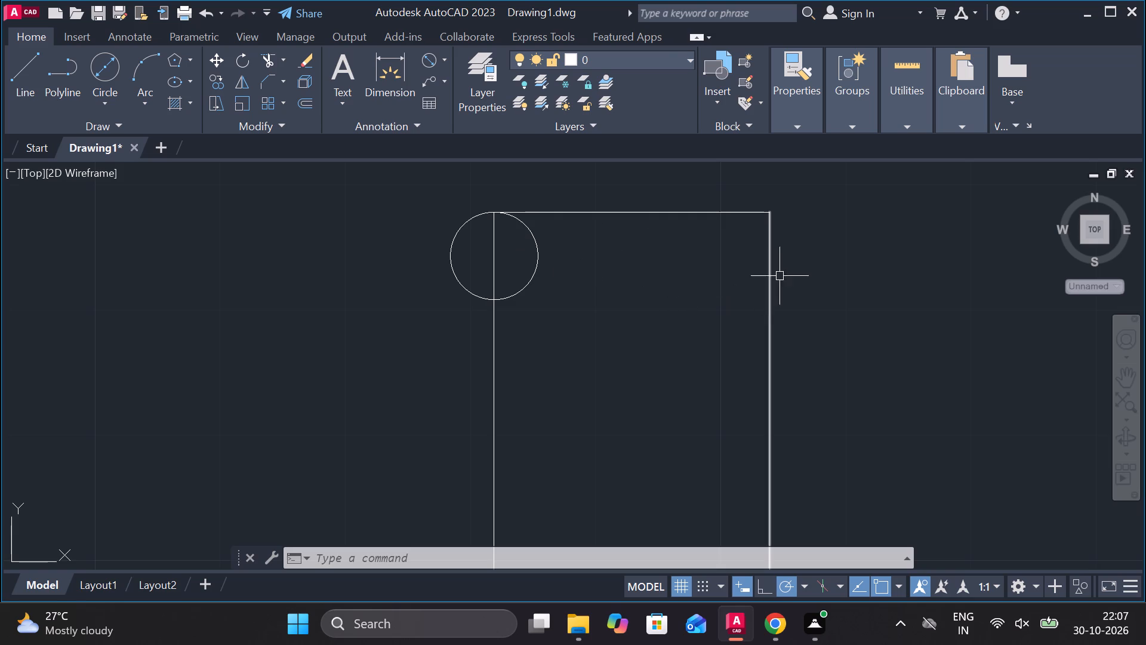
key(l)
key(Return)
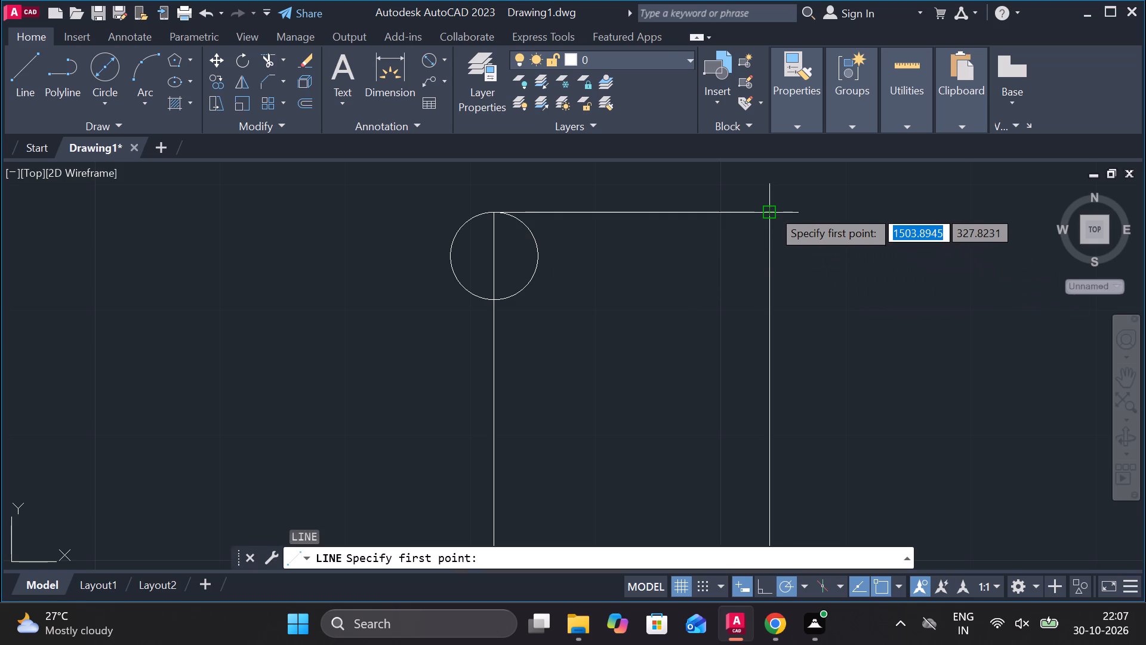
click(772, 209)
scroll(781, 259, down, 2)
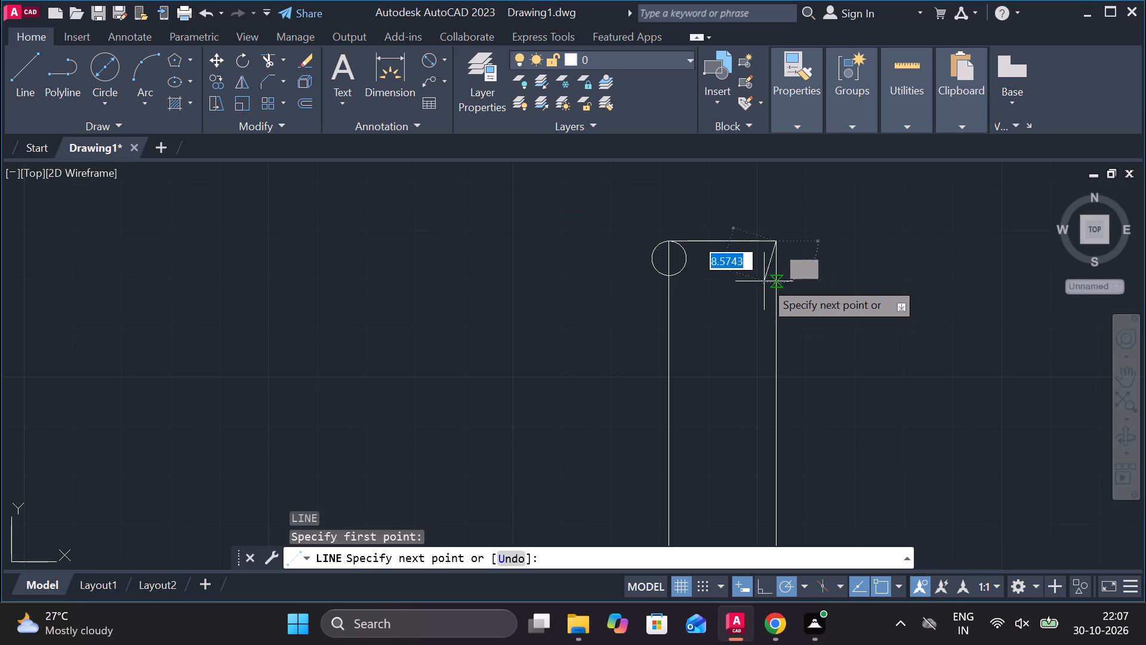
scroll(776, 280, up, 1)
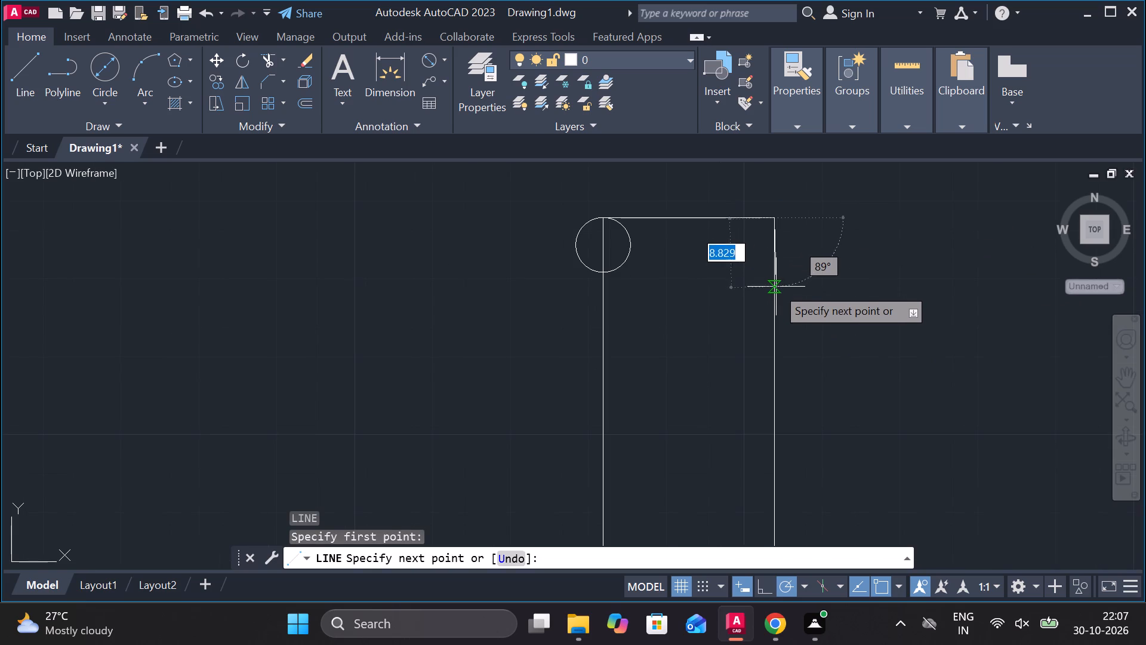
scroll(776, 298, down, 2)
middle_drag(775, 310, 756, 150)
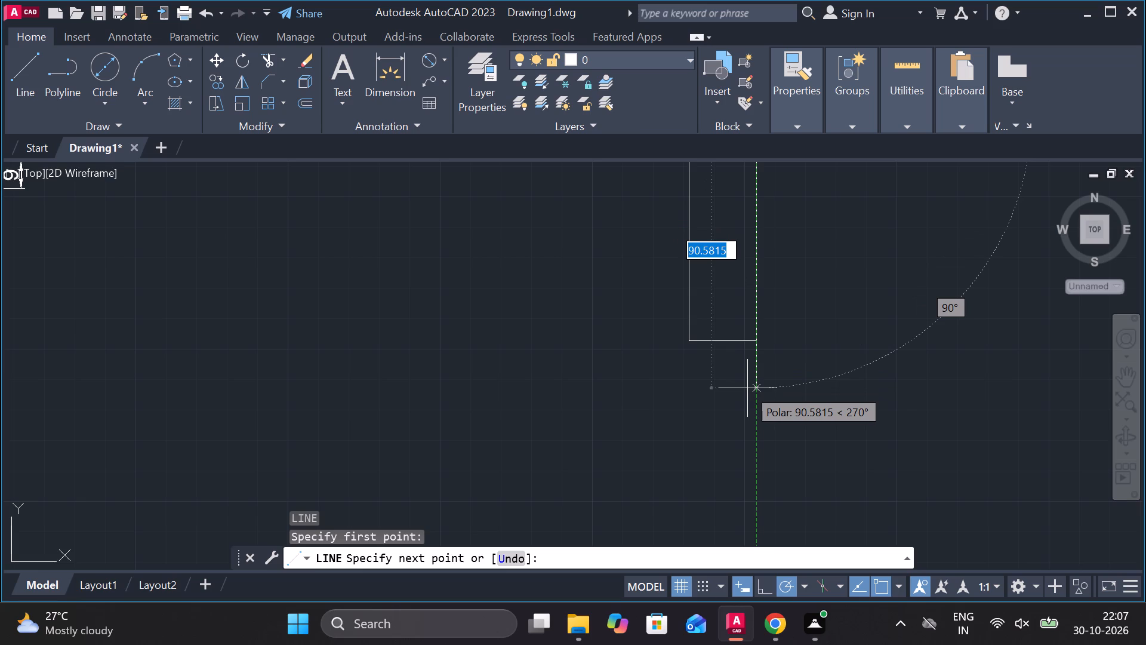
text(12.4)
key(Return)
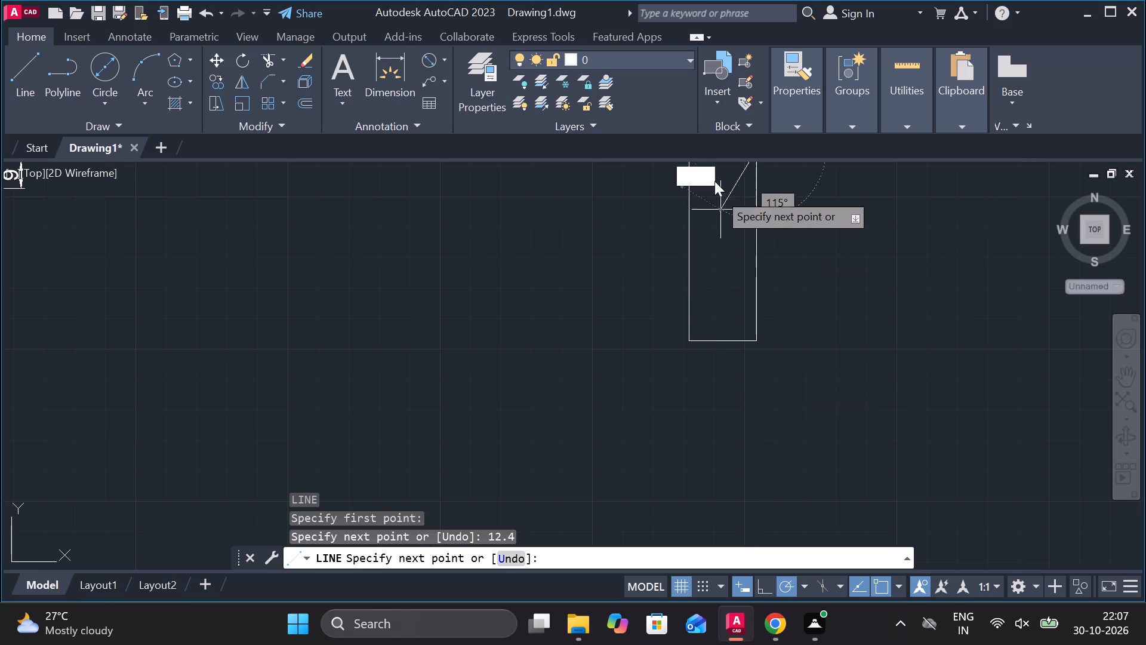
middle_drag(717, 162, 677, 396)
scroll(700, 343, up, 2)
middle_drag(698, 460, 647, 322)
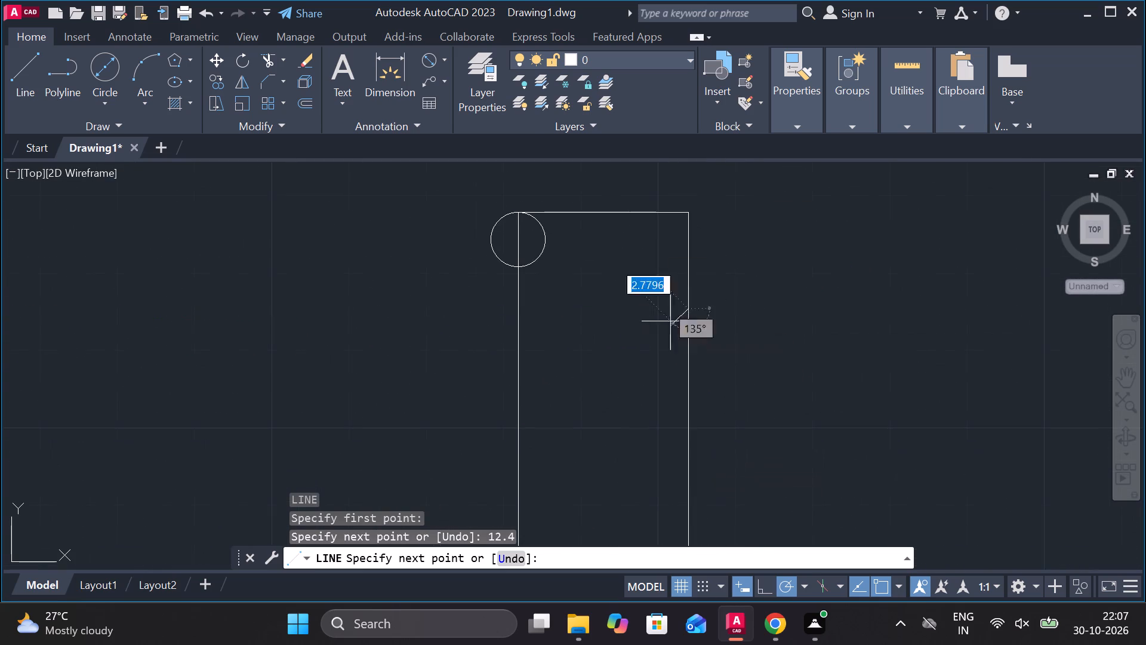
click(806, 318)
key(Escape)
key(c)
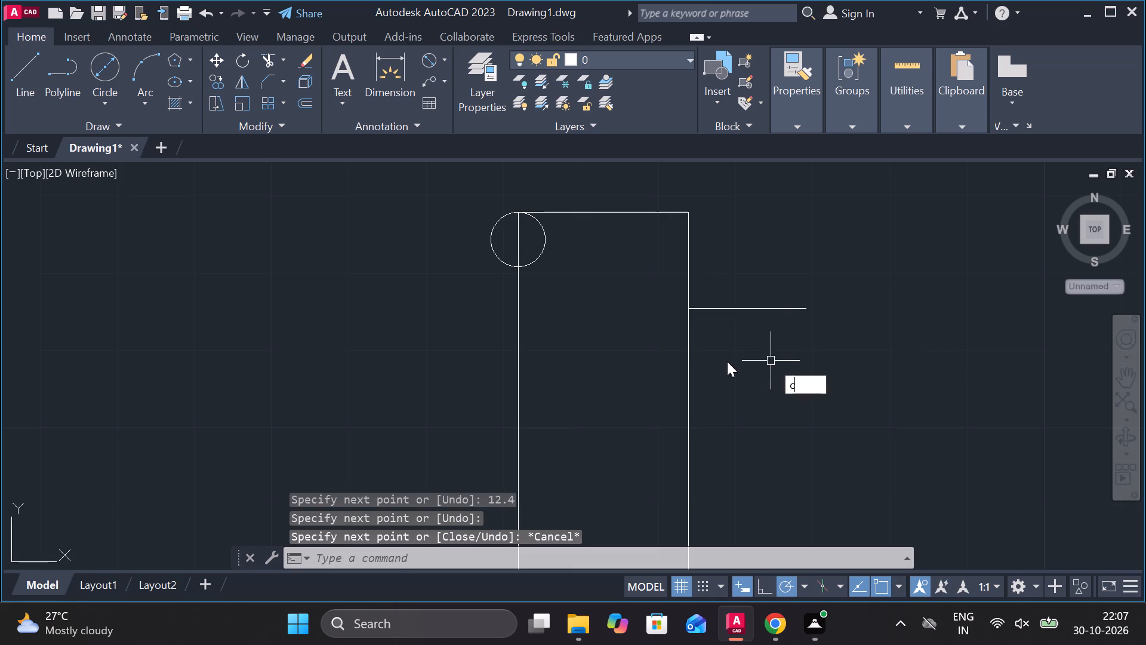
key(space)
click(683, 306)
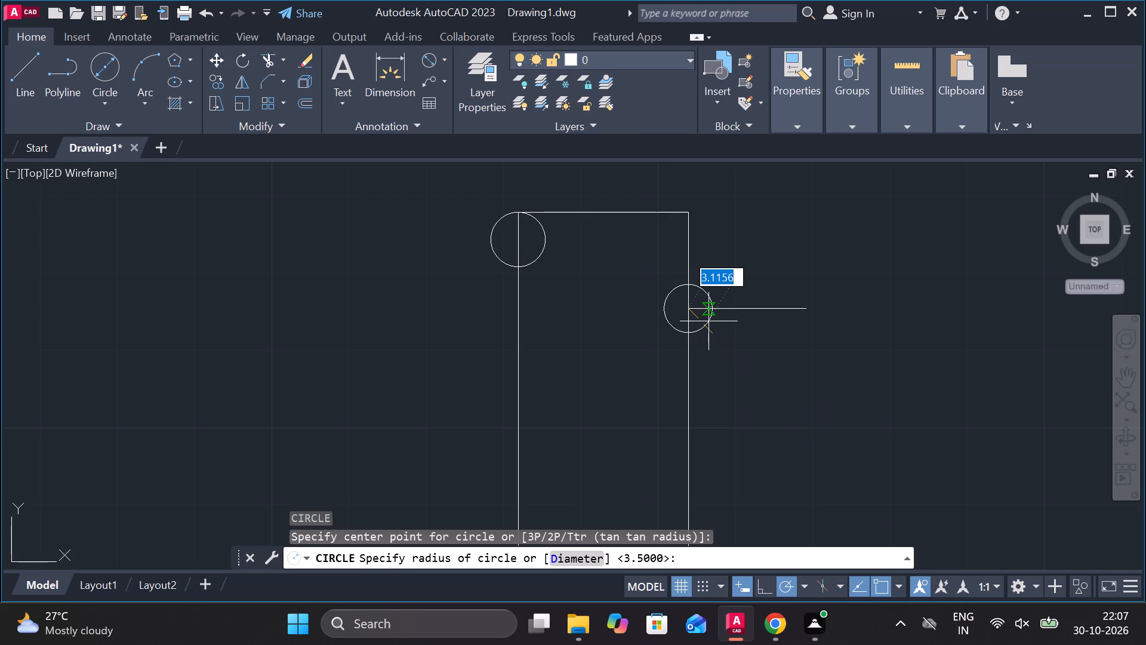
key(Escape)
Erase the short horizontal line extending outward from the rectangle's right edge.
click(754, 308)
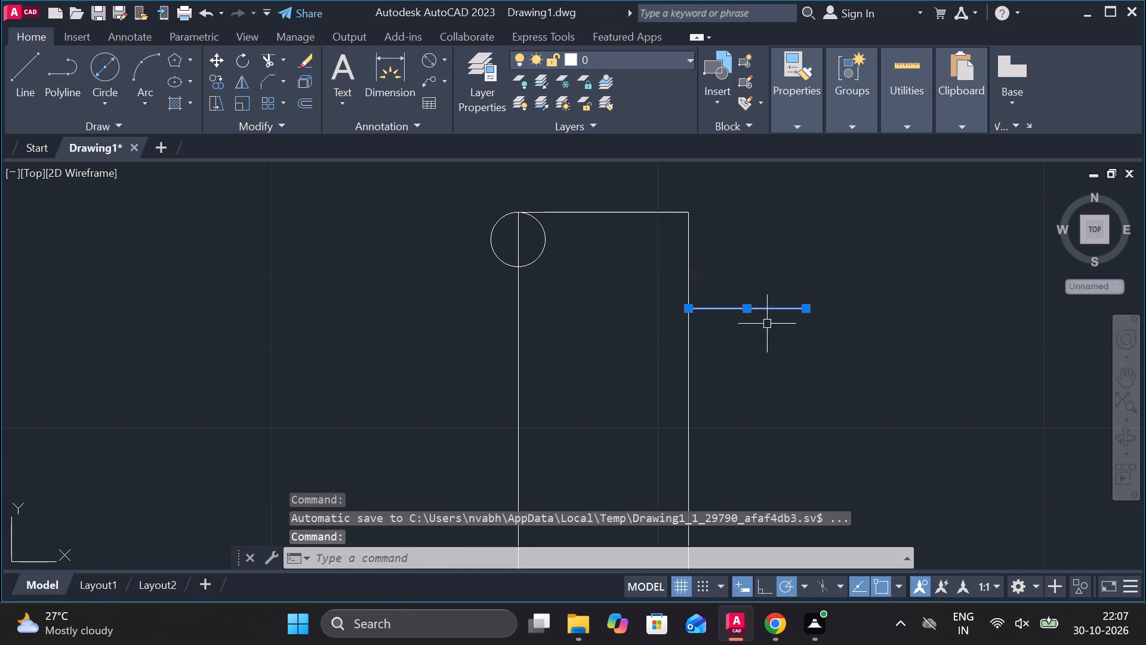
text(e)
key(space)
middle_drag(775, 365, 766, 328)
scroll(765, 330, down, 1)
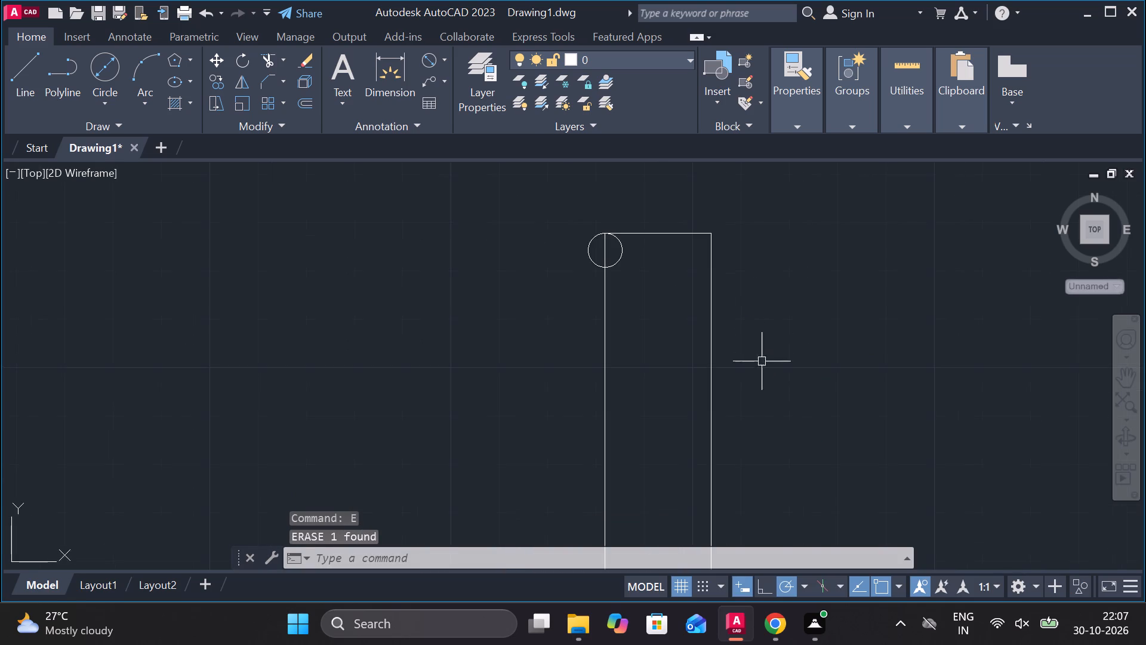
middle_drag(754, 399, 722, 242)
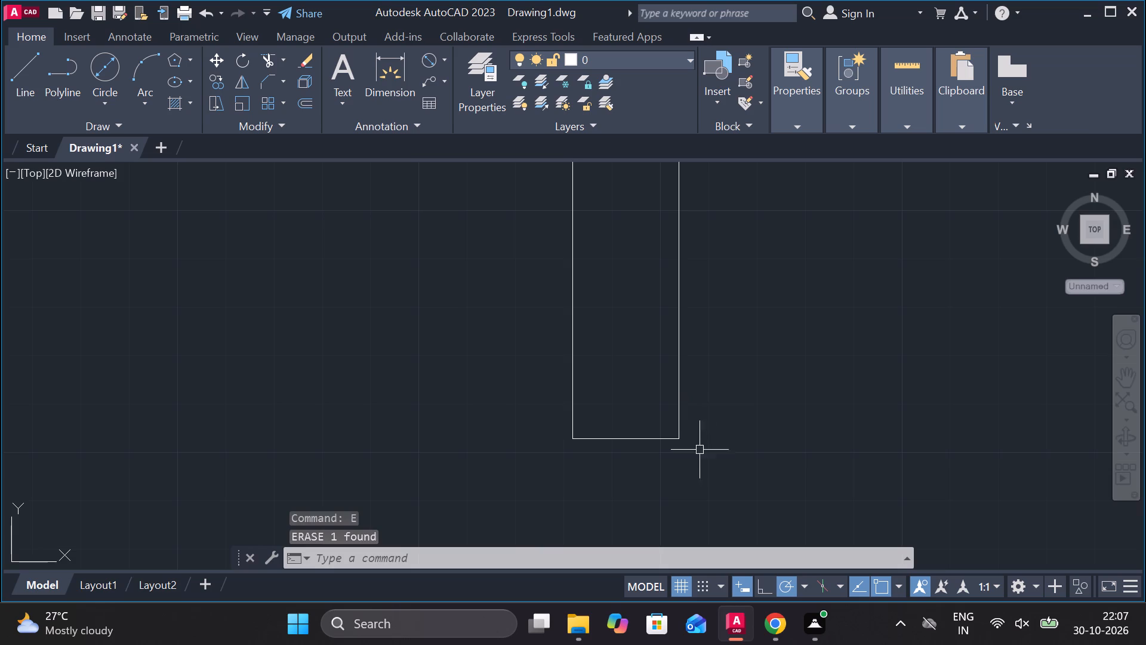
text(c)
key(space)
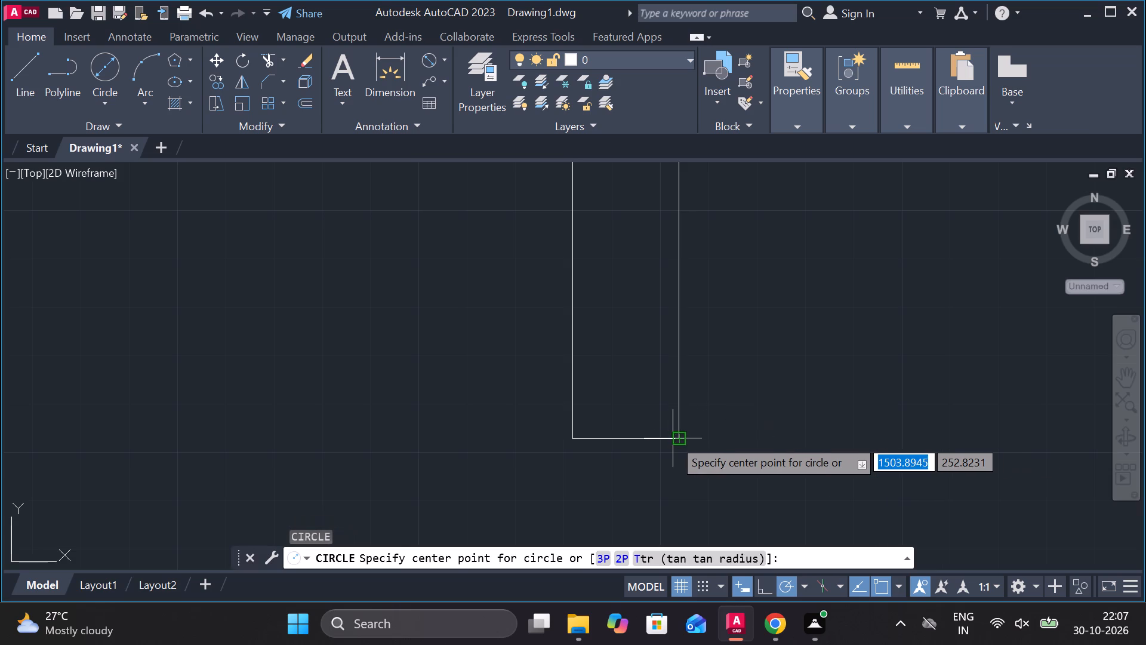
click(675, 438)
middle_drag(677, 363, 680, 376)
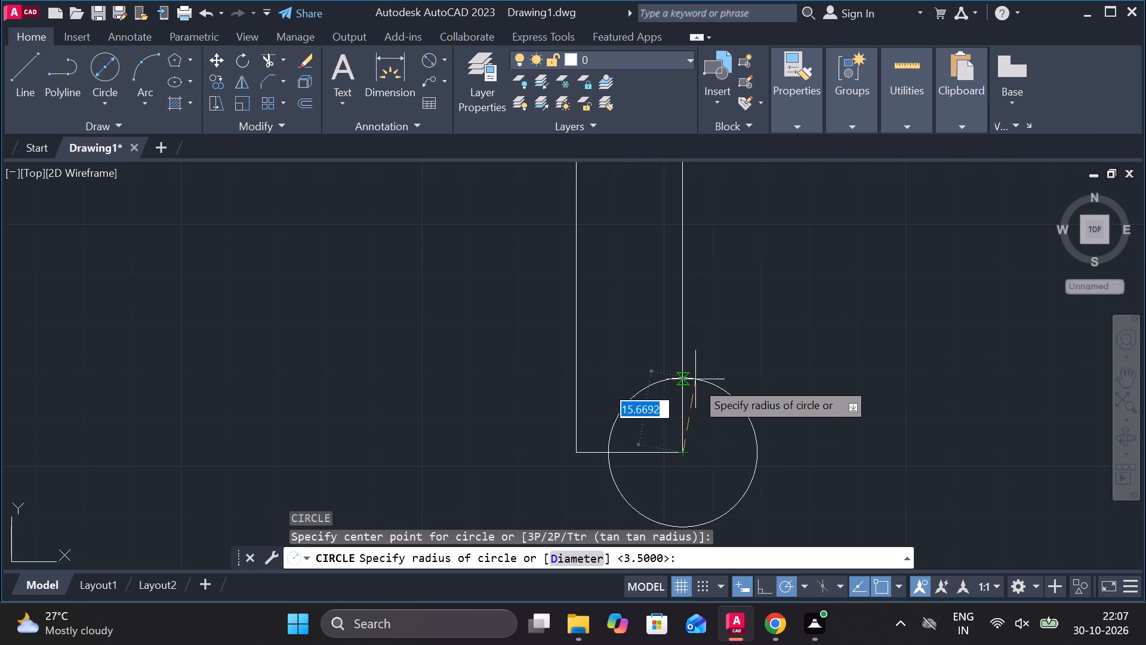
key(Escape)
Draw a two-point circle of diameter 7 upward from the rectangle's lower-right corner.
text(c)
key(space)
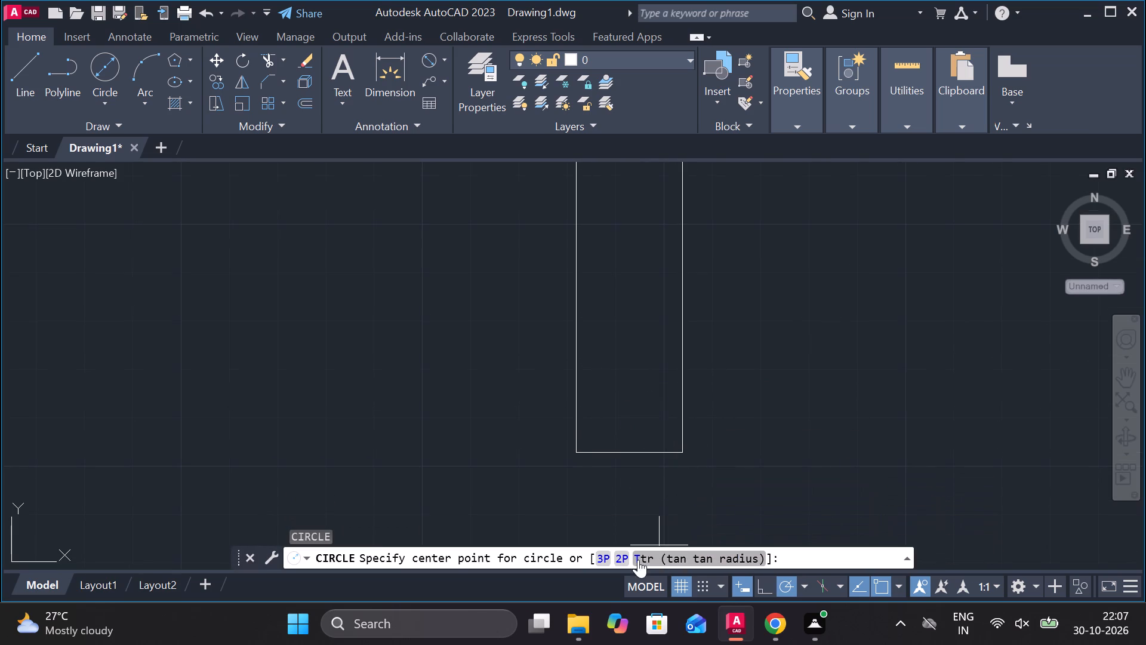
click(626, 555)
click(685, 449)
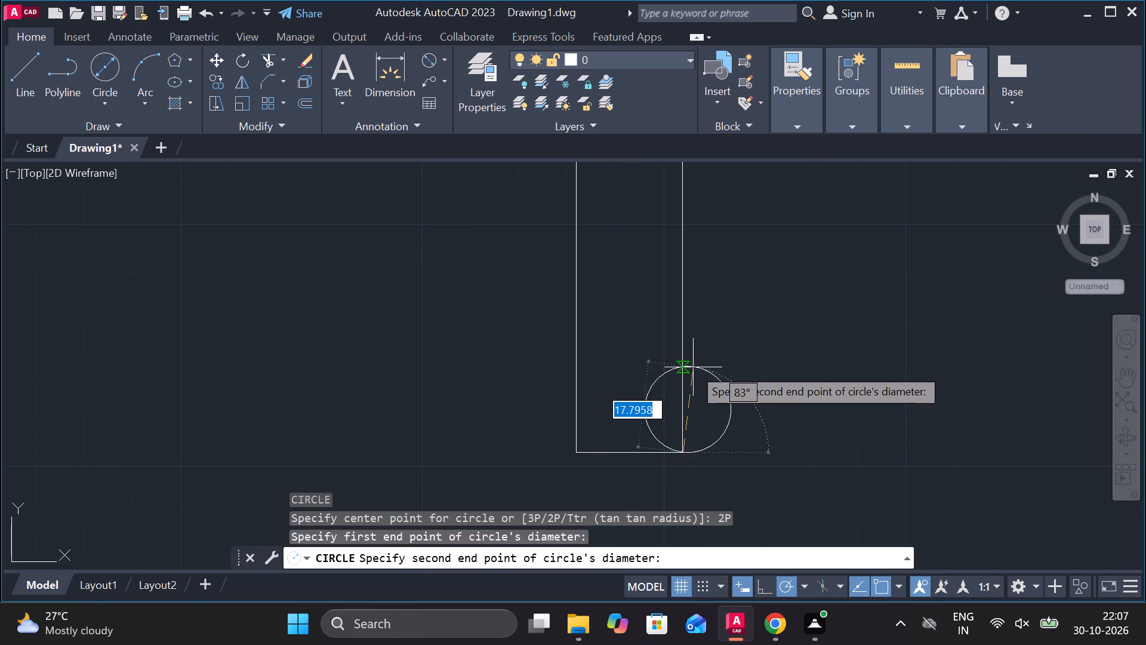
scroll(683, 348, down, 2)
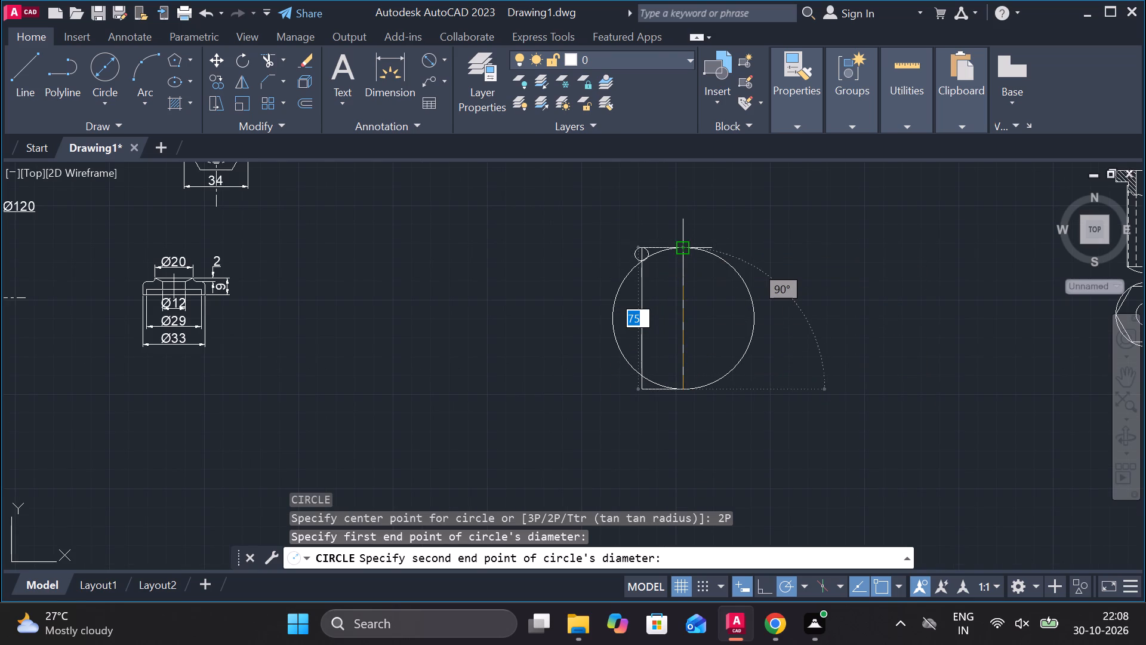
text(7)
key(space)
Copy the lower-right diameter 7 circle from its centre up the rectangle's right edge as an array of 6 items spaced 12.5.
scroll(689, 356, up, 1)
middle_drag(692, 392, 676, 391)
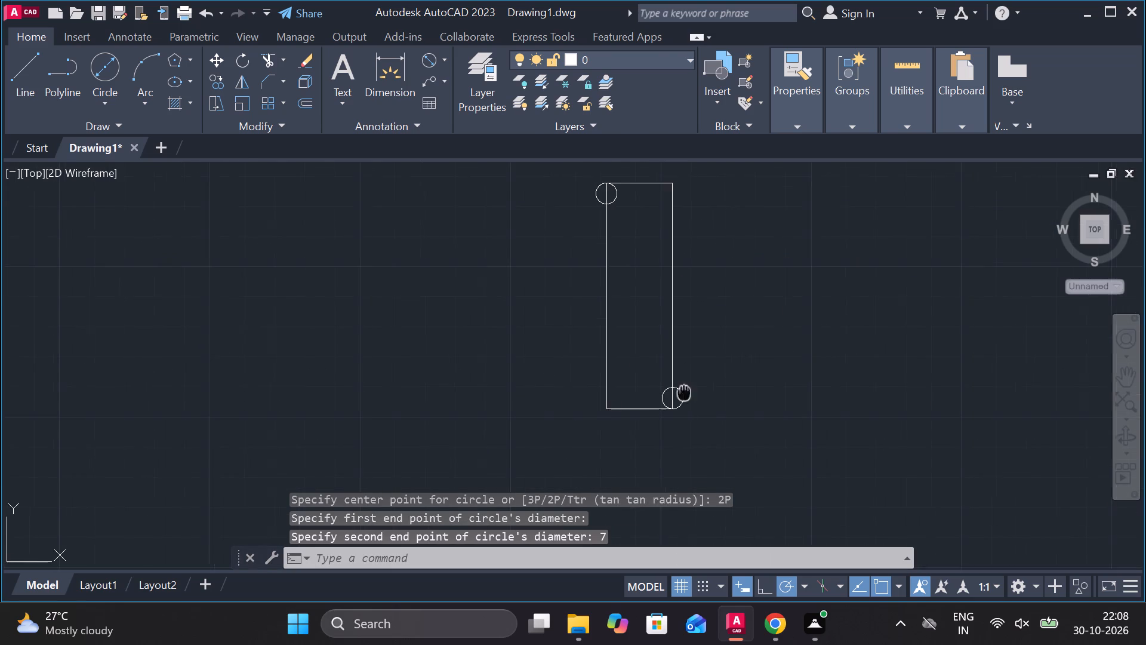
middle_drag(676, 391, 668, 376)
scroll(660, 374, up, 1)
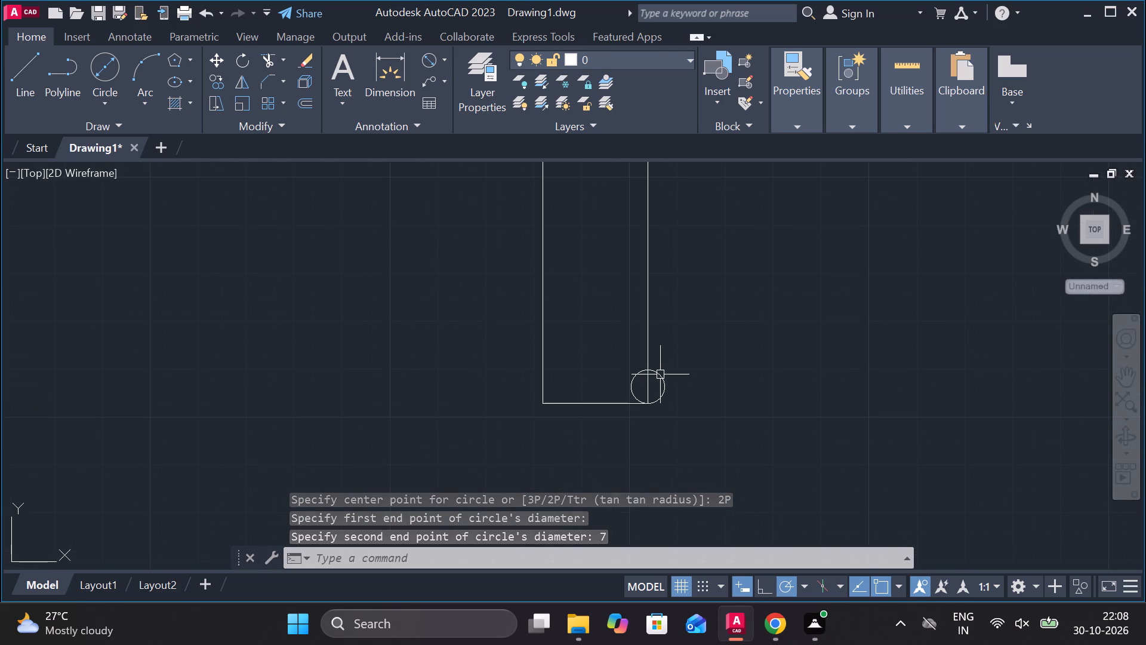
click(663, 384)
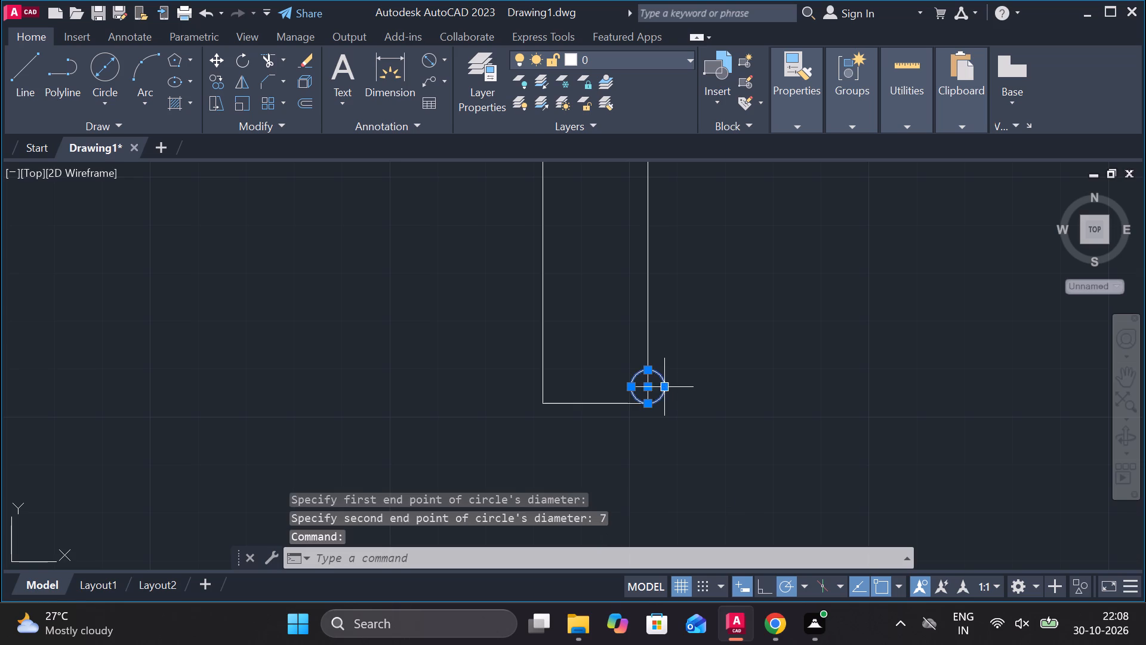
text(co)
key(Return)
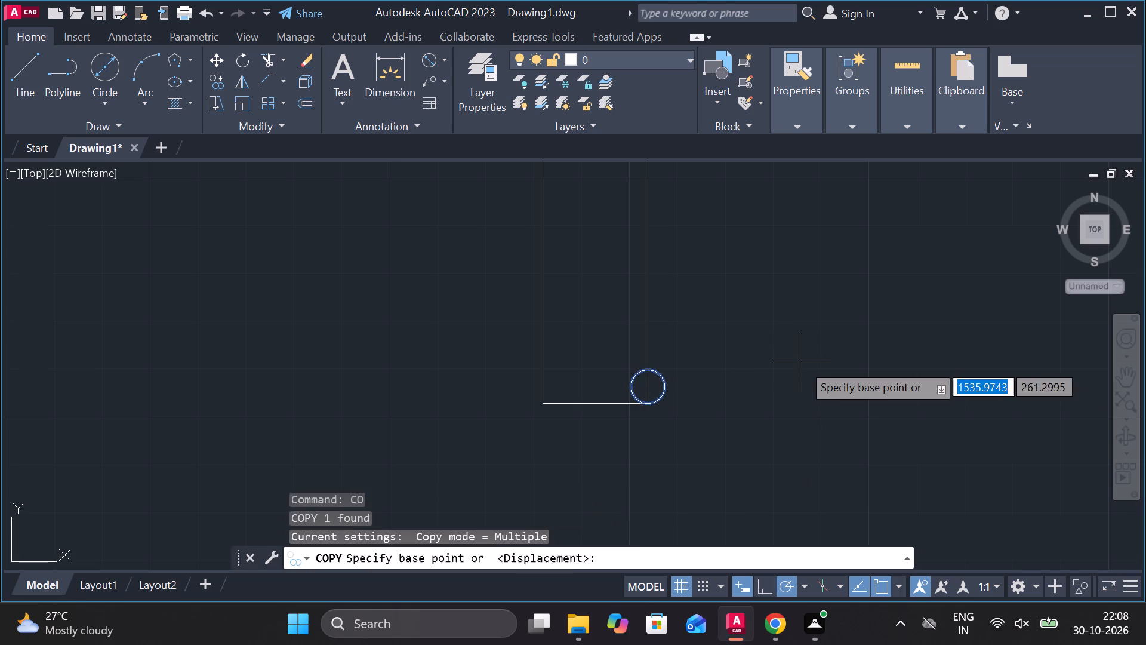
click(652, 383)
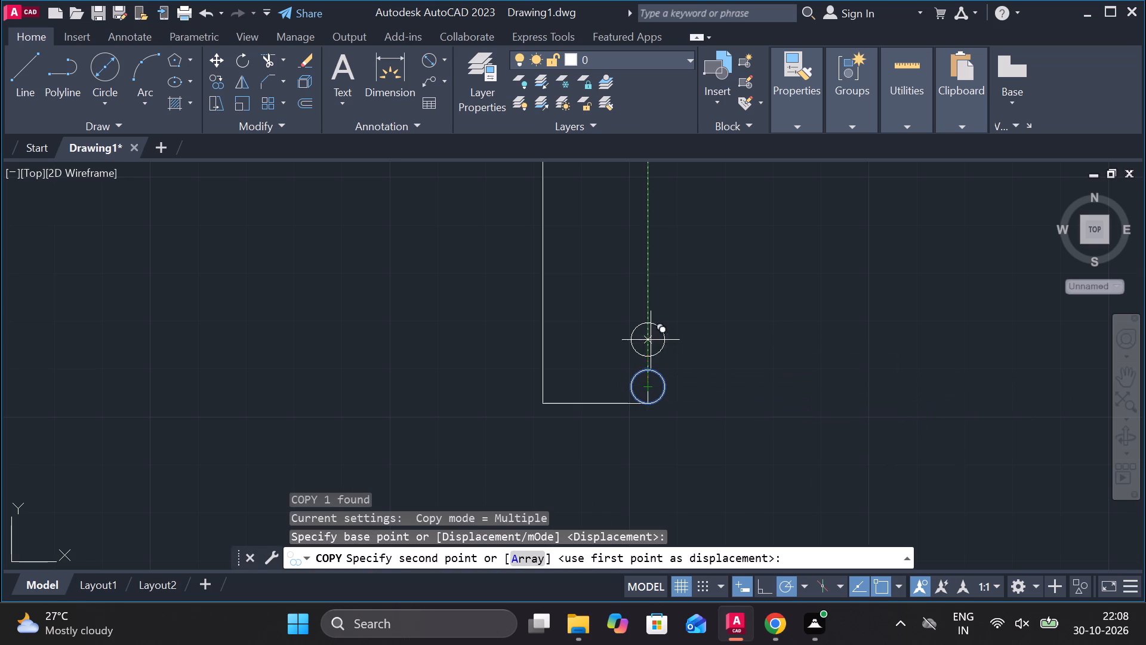
click(538, 559)
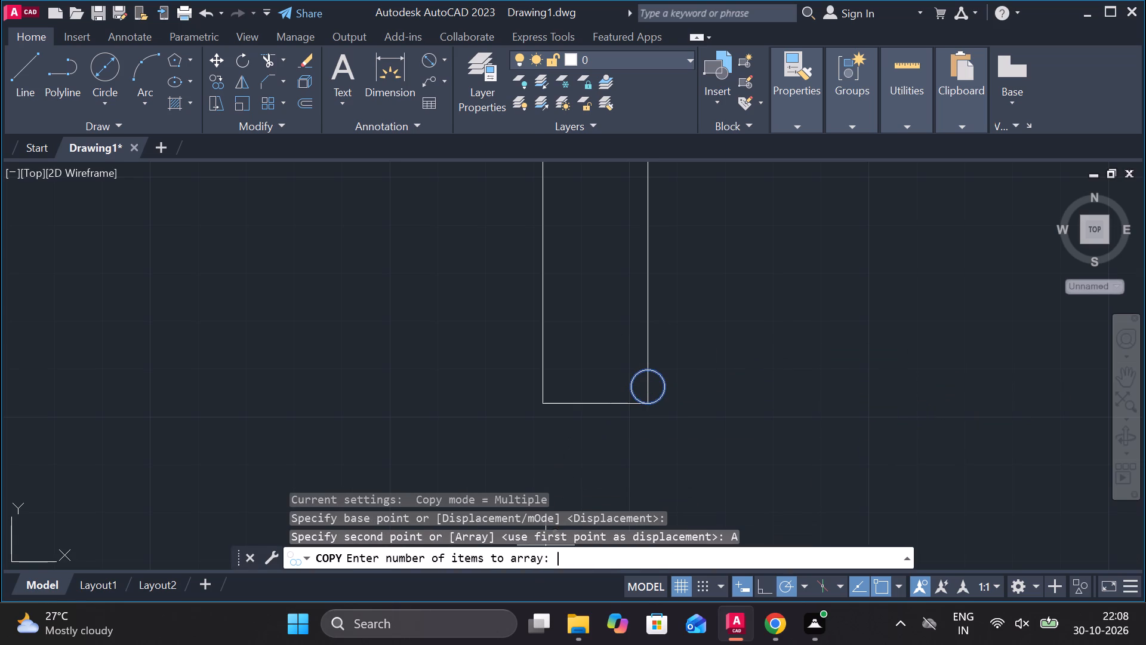
text(12.5)
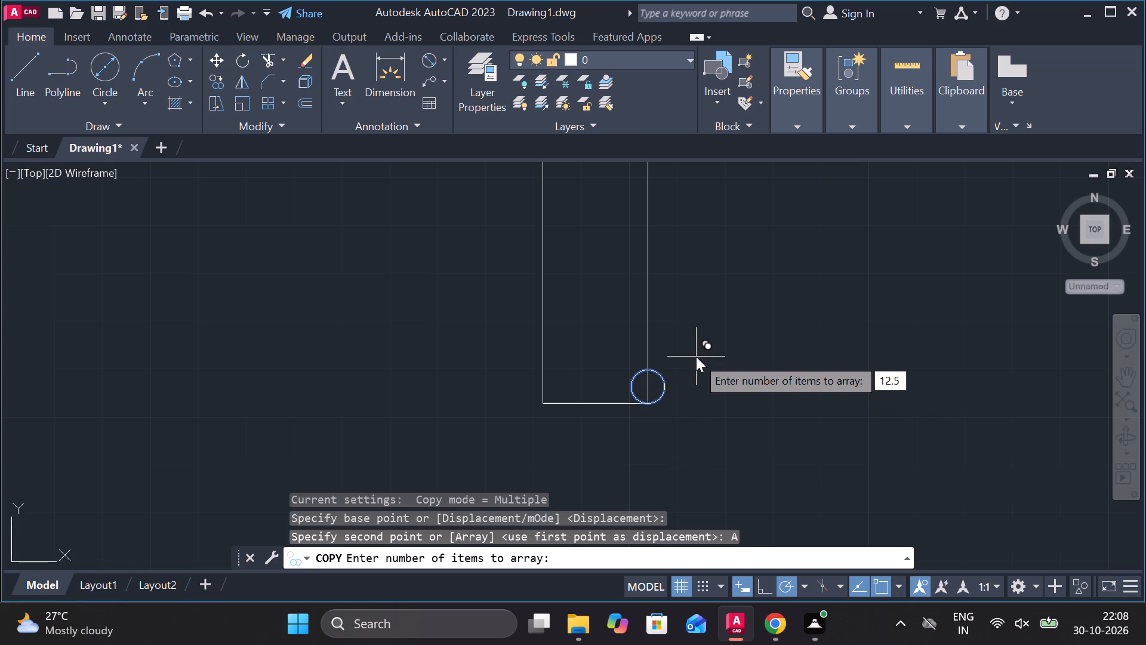
key(Return)
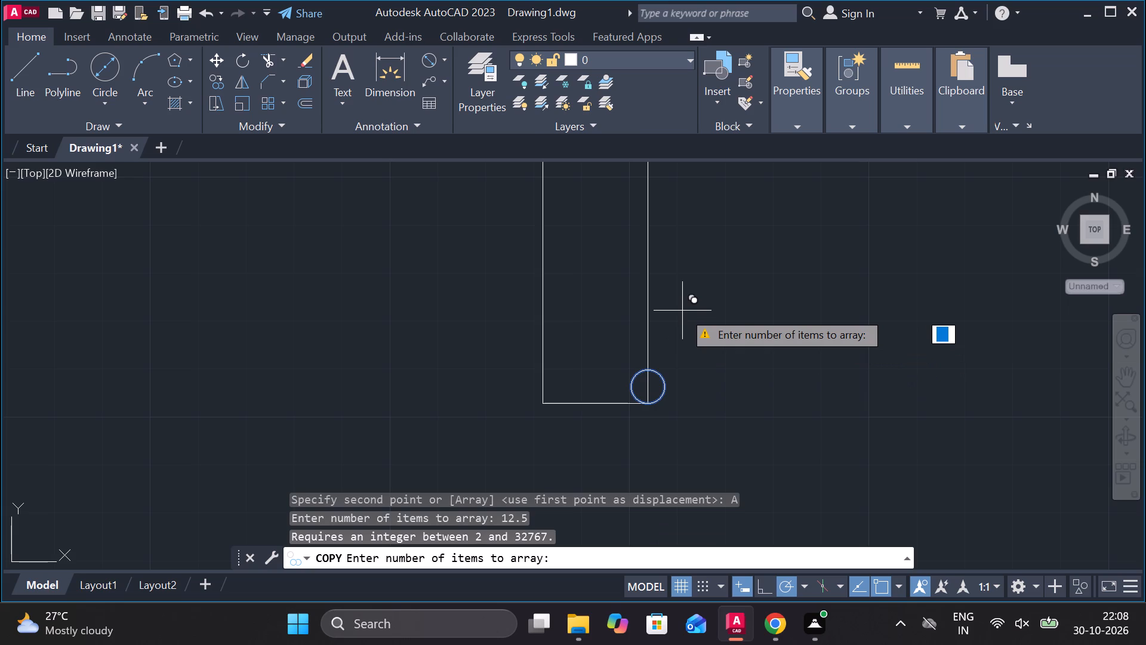
key(6)
key(Return)
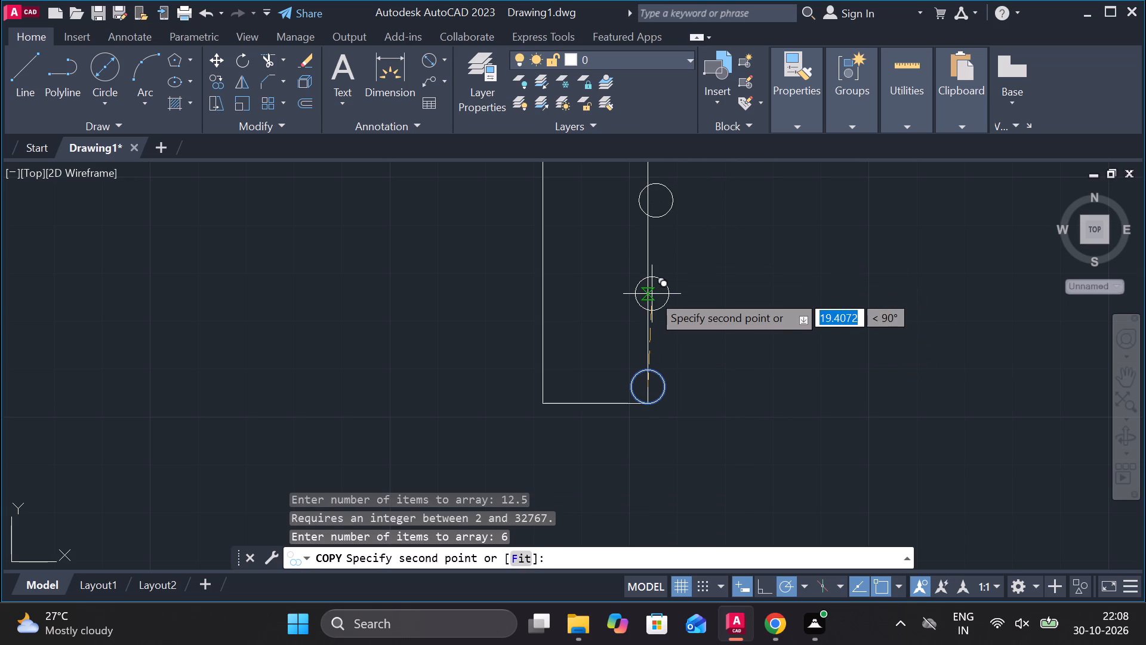
text(12)
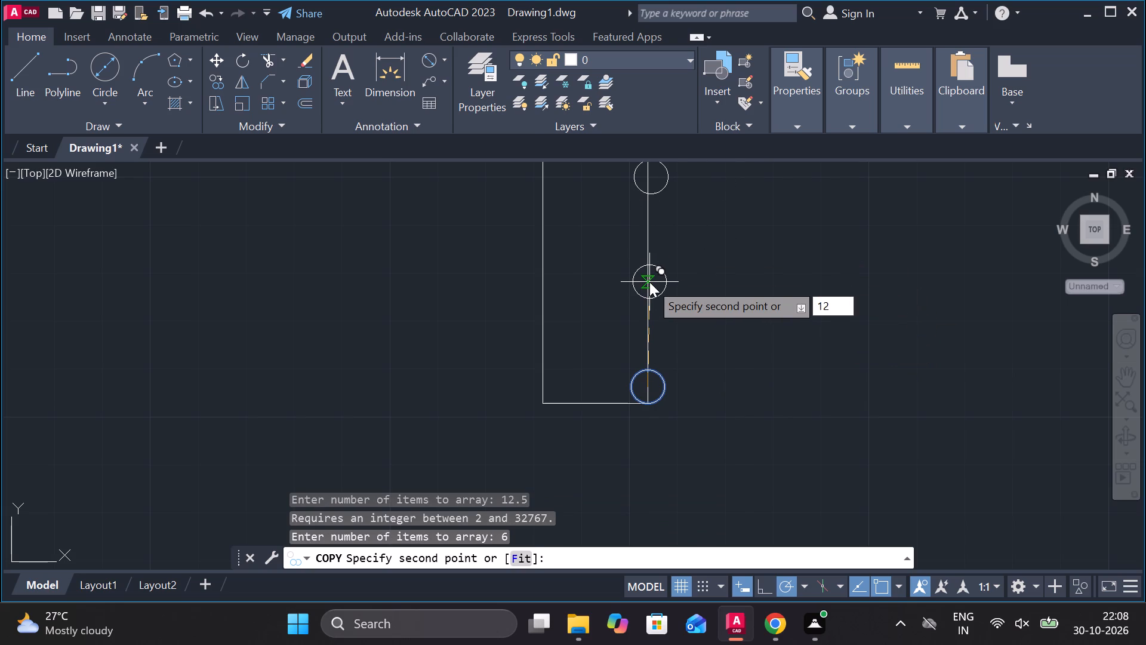
text(.5)
key(Return)
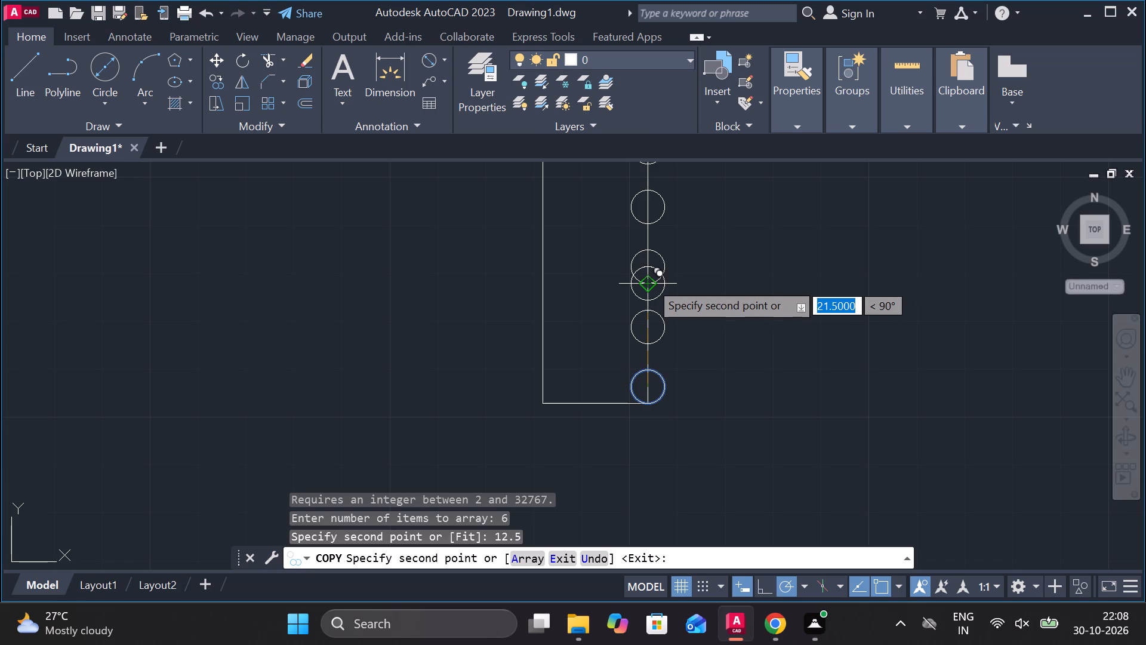
key(Escape)
Copy the diameter 7 circle at the rectangle's upper-left corner from its centre as an array of 6 items.
middle_drag(739, 285, 741, 374)
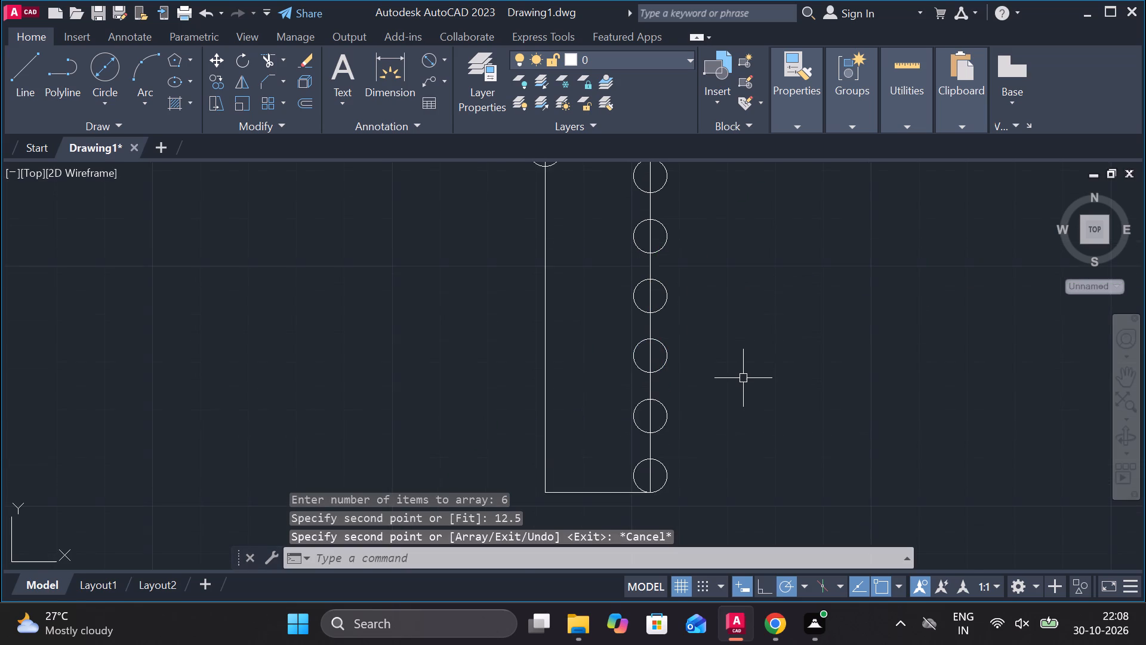
scroll(743, 378, down, 1)
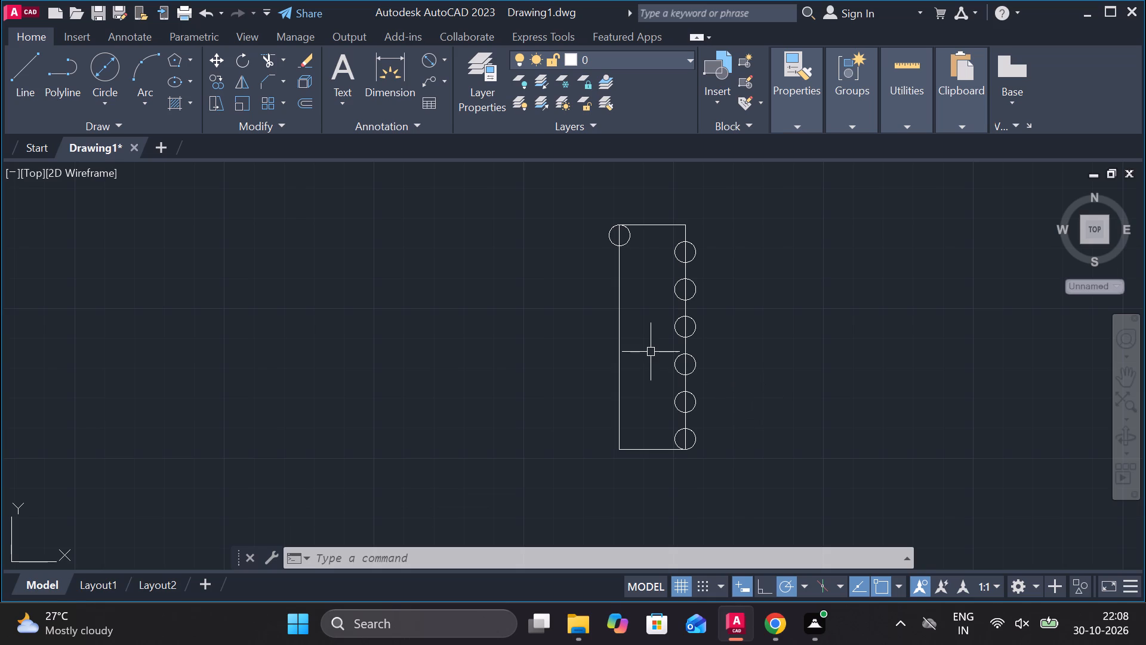
scroll(642, 281, up, 2)
middle_drag(642, 281, 692, 351)
key(Escape)
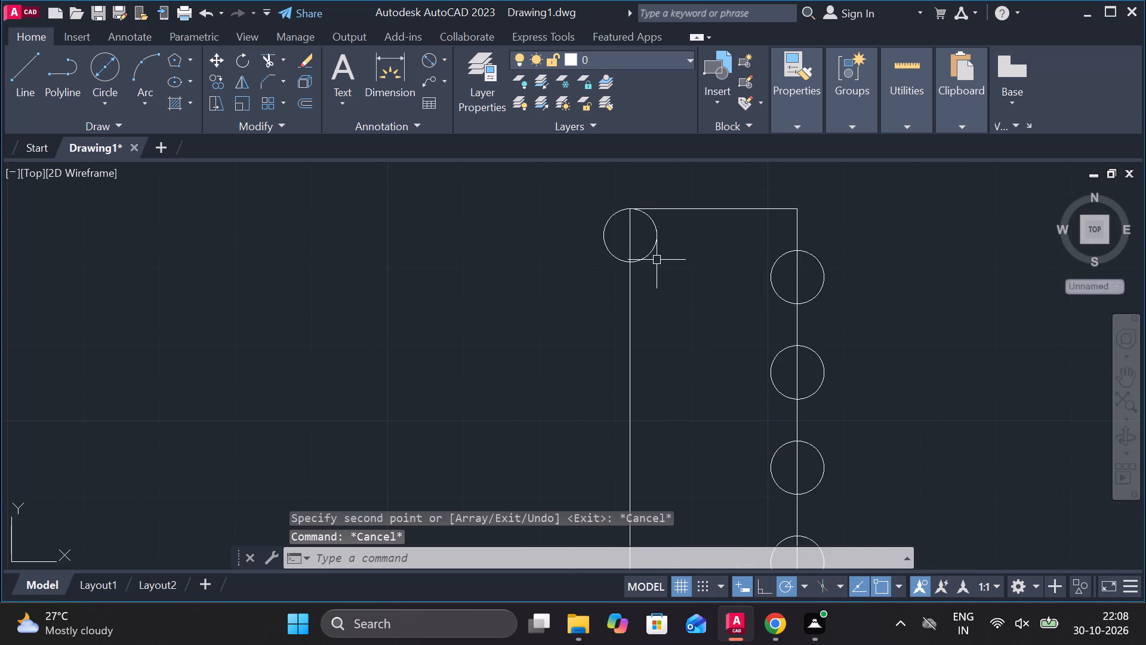
click(654, 256)
key(Escape)
scroll(693, 322, down, 1)
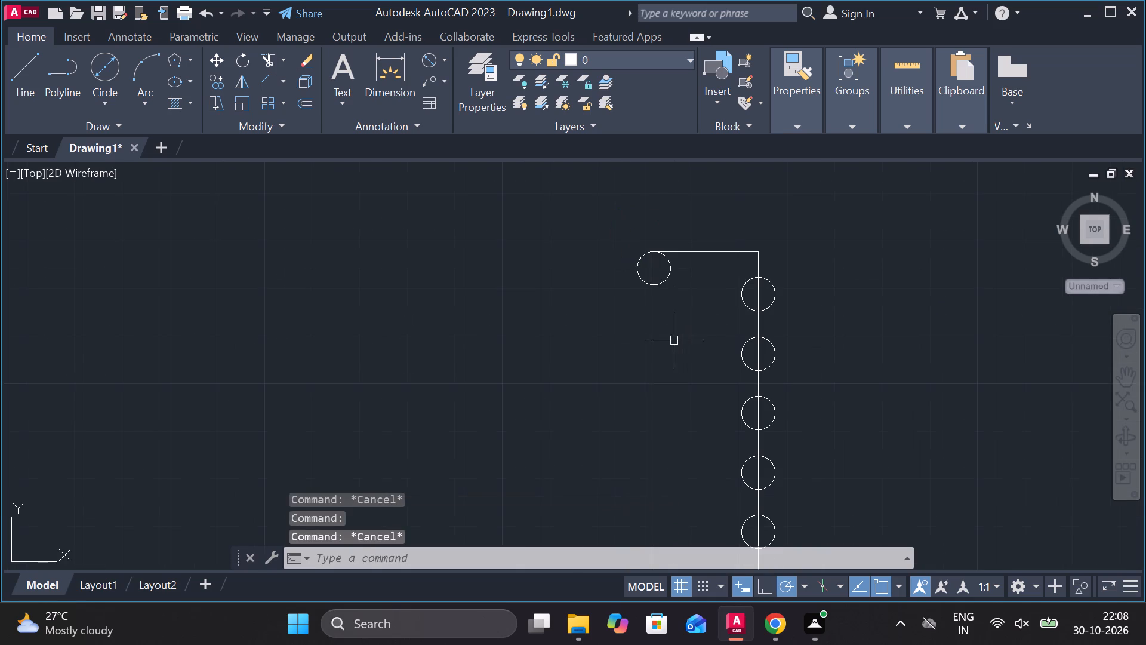
key(Escape)
click(667, 284)
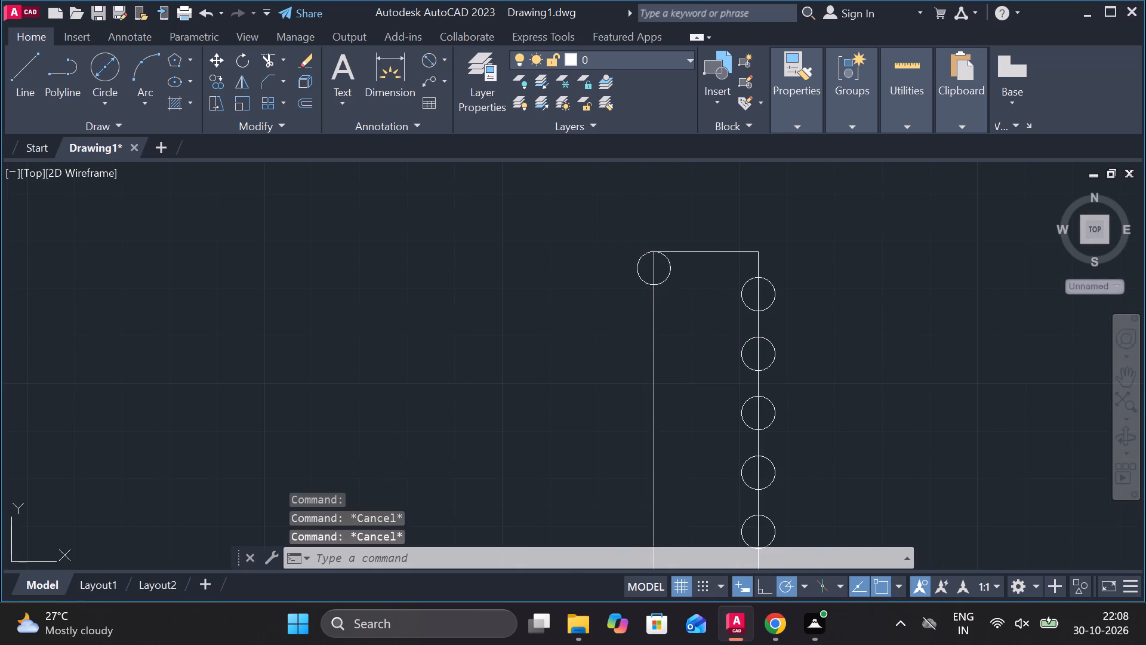
text(co)
key(Return)
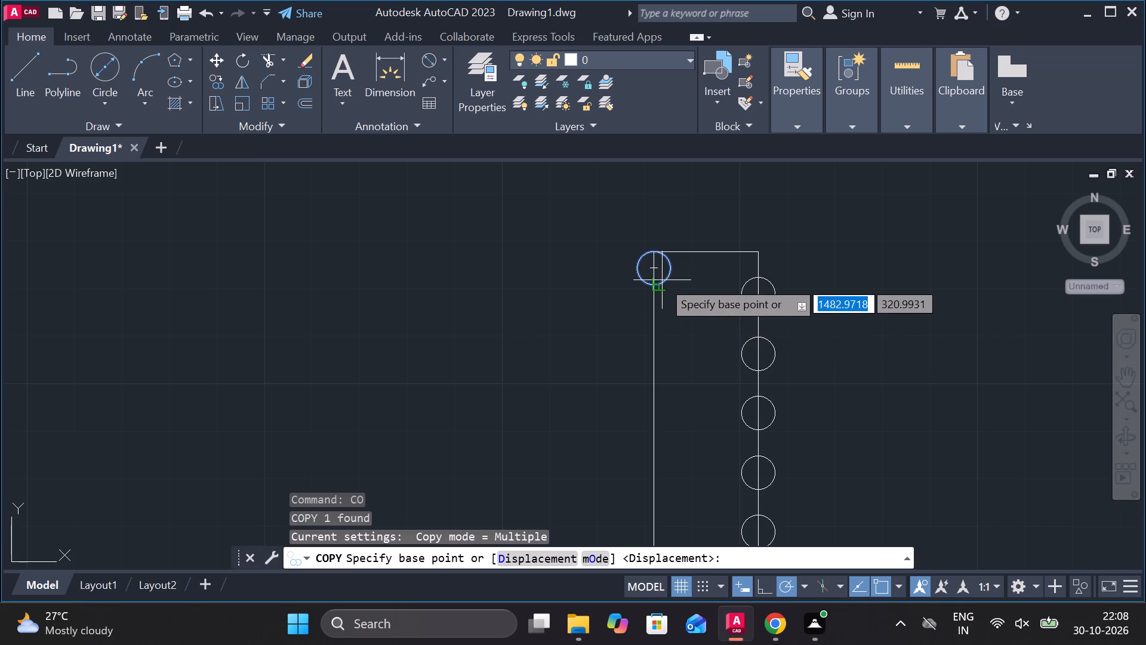
scroll(672, 305, up, 1)
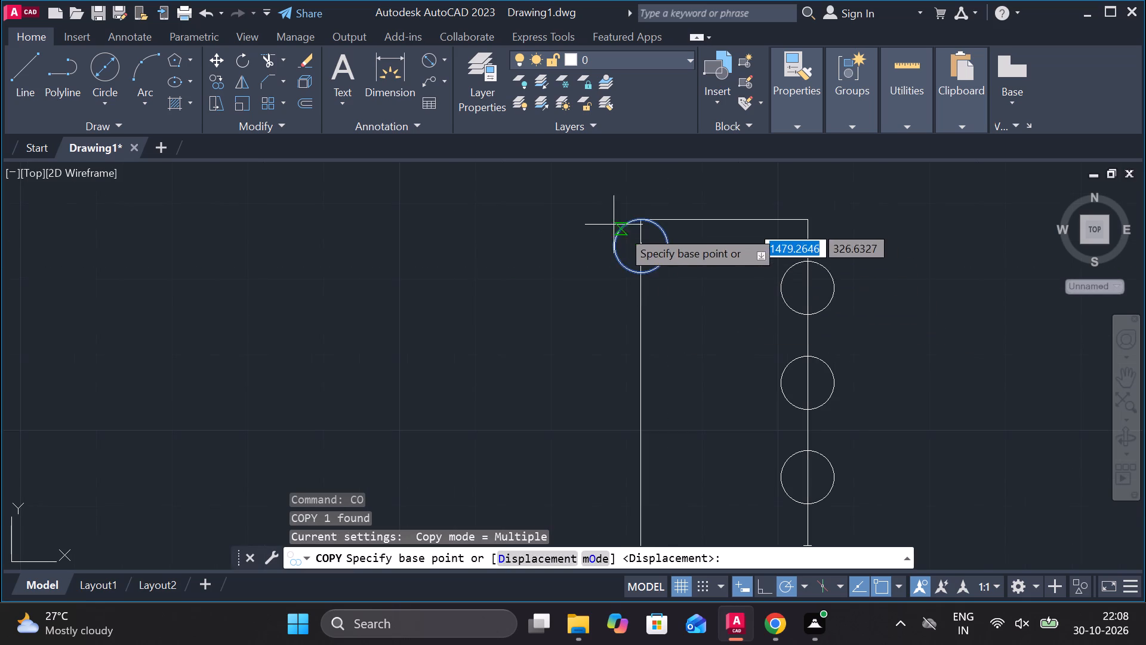
click(639, 248)
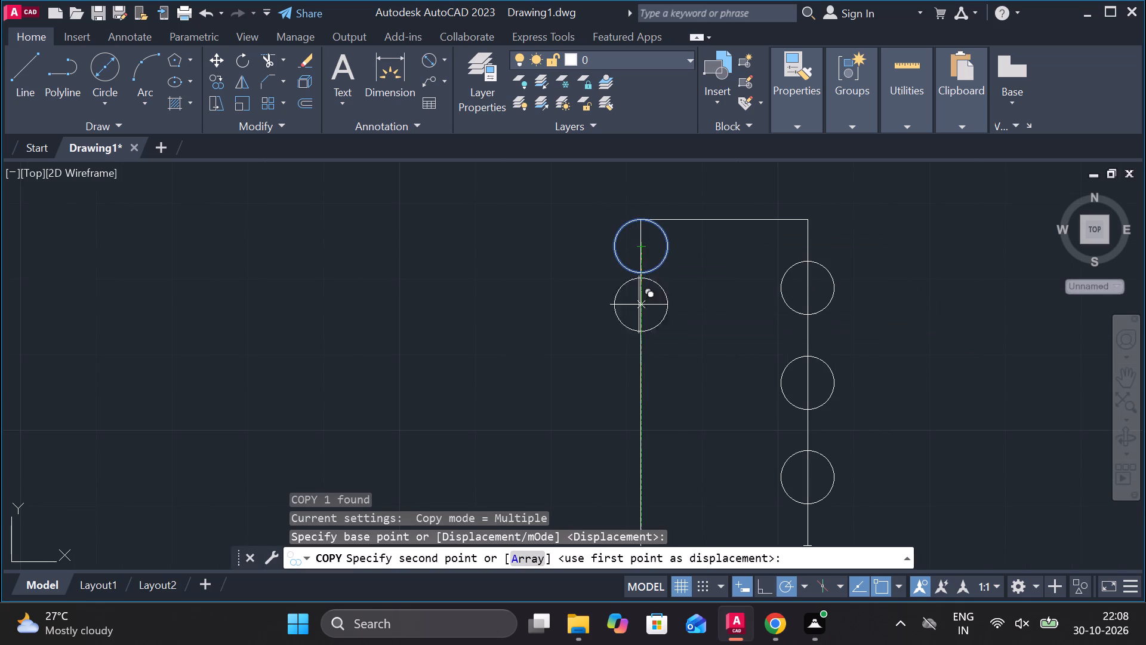
click(532, 557)
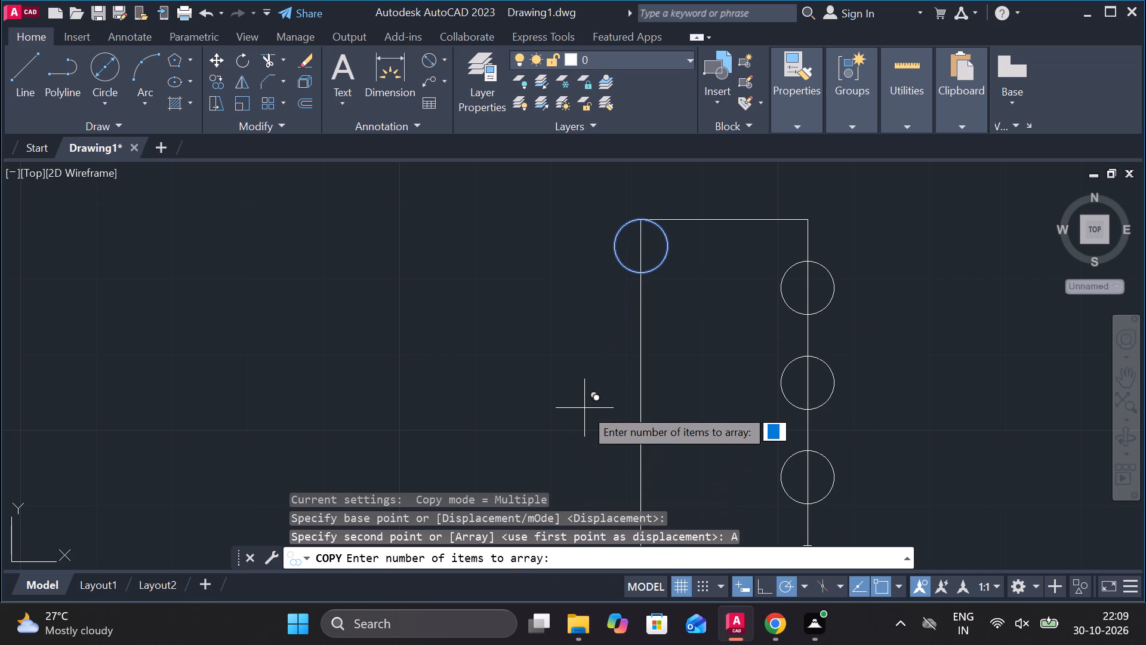
key(6)
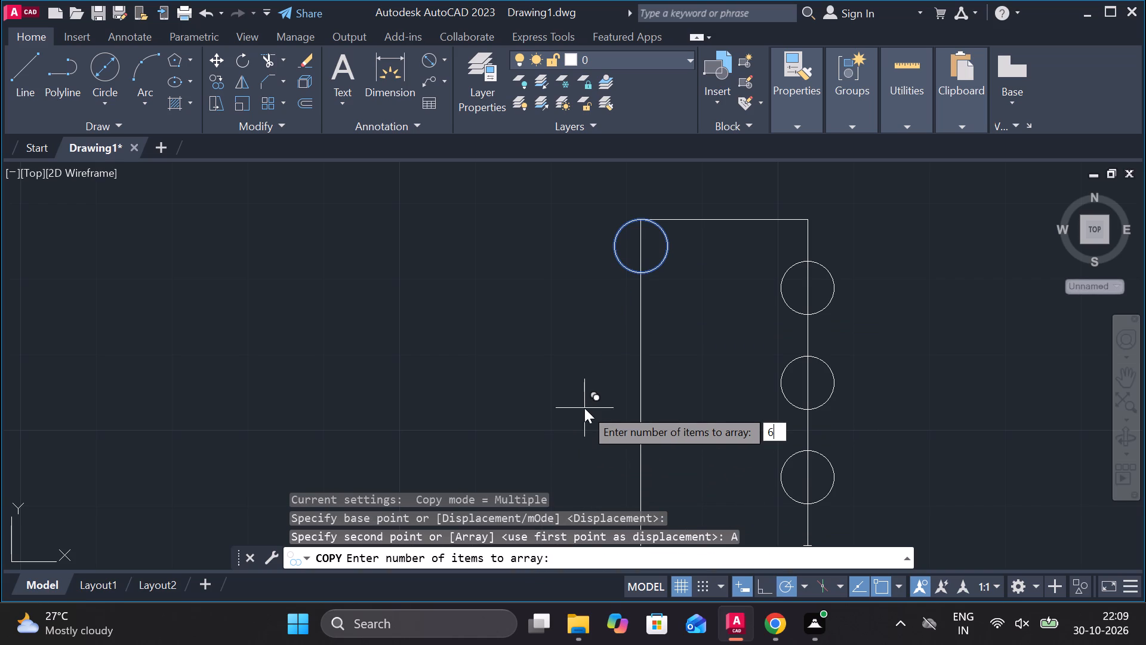
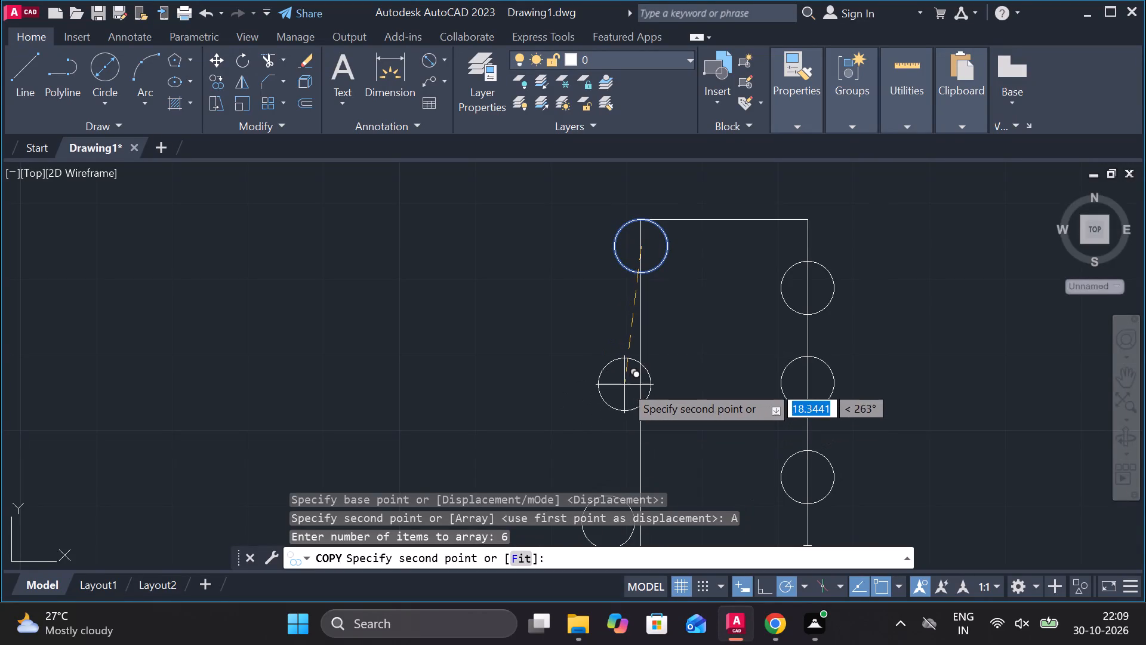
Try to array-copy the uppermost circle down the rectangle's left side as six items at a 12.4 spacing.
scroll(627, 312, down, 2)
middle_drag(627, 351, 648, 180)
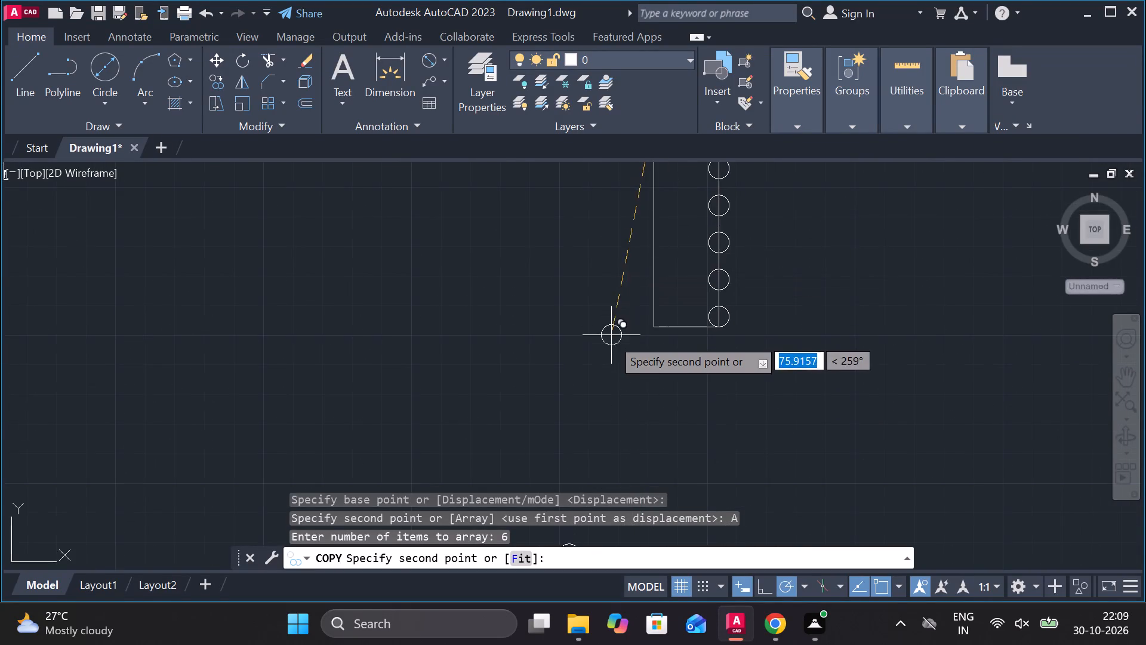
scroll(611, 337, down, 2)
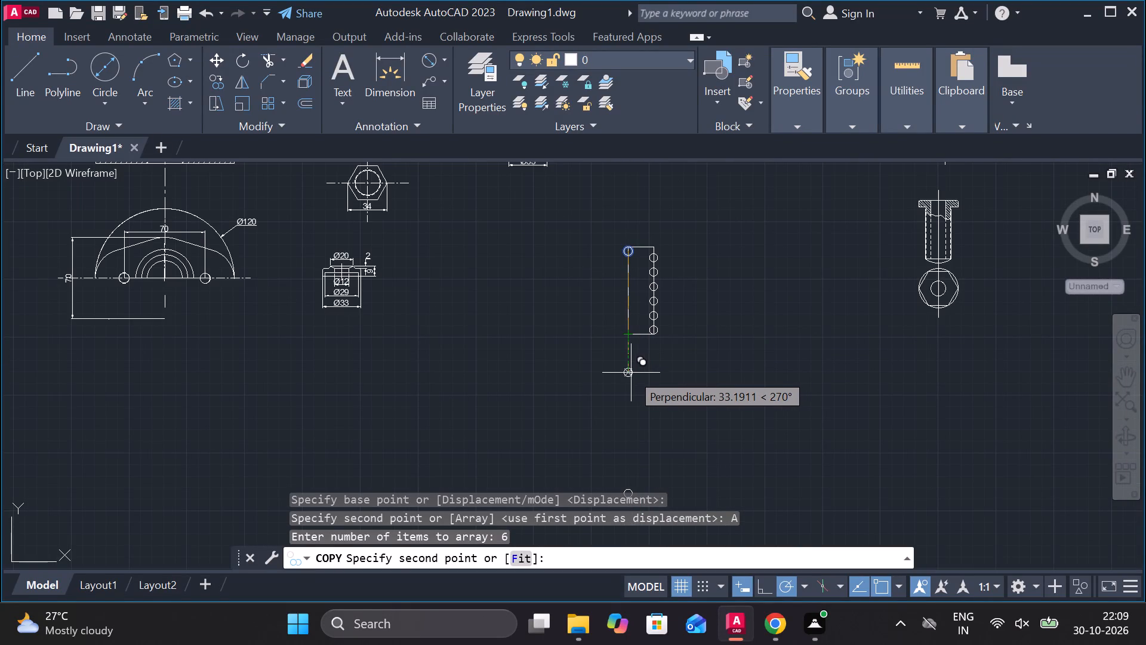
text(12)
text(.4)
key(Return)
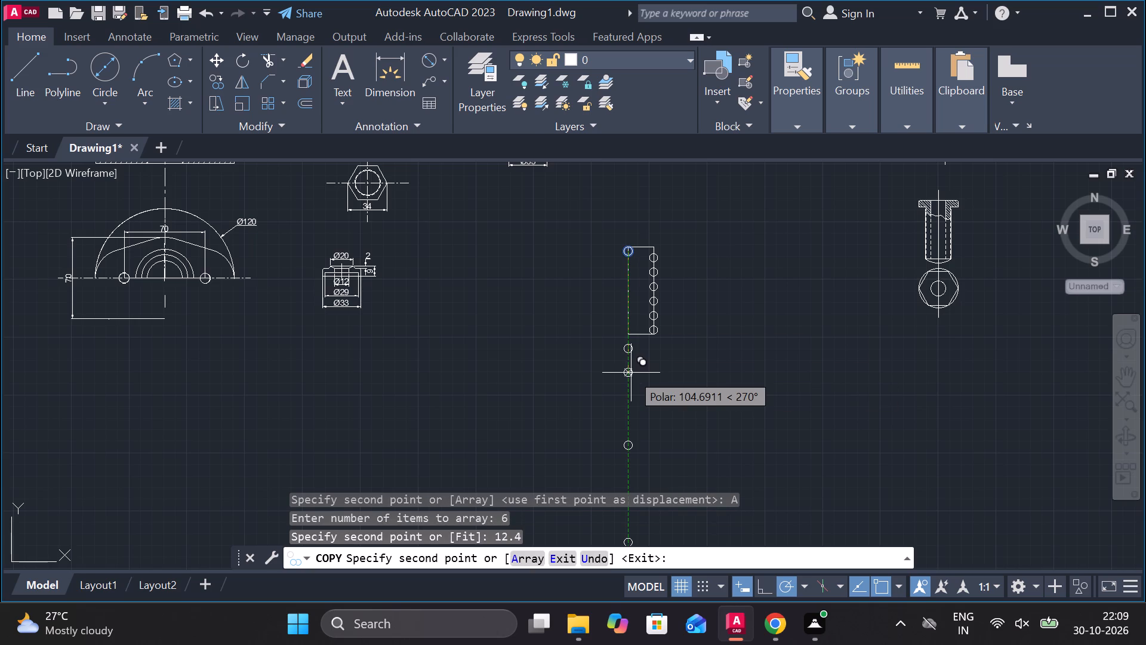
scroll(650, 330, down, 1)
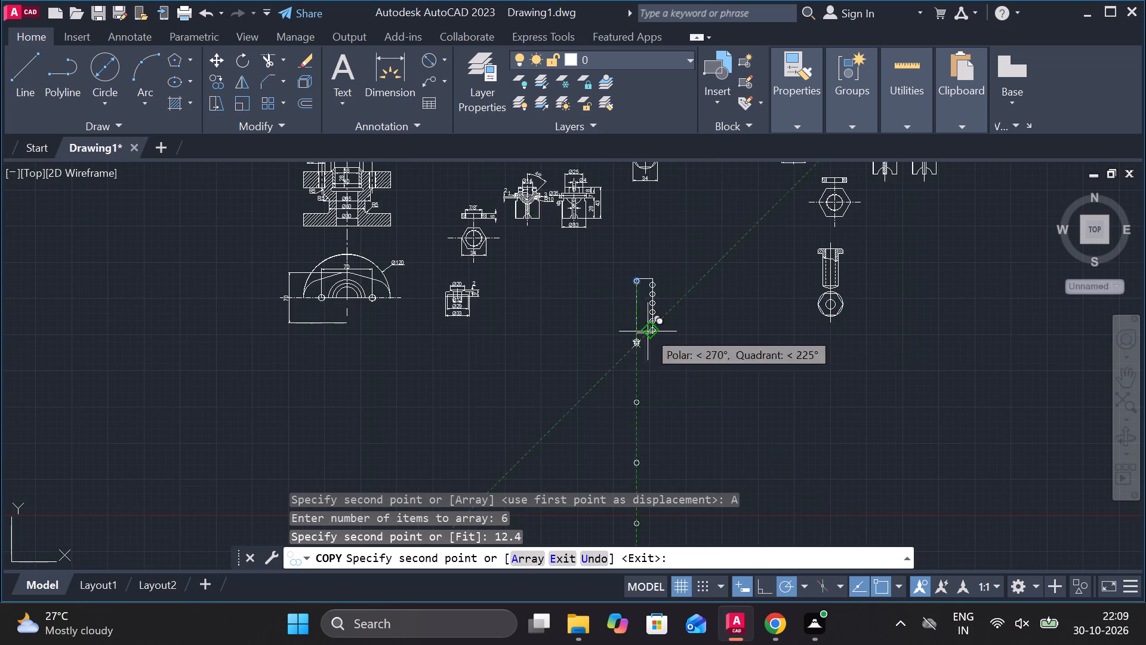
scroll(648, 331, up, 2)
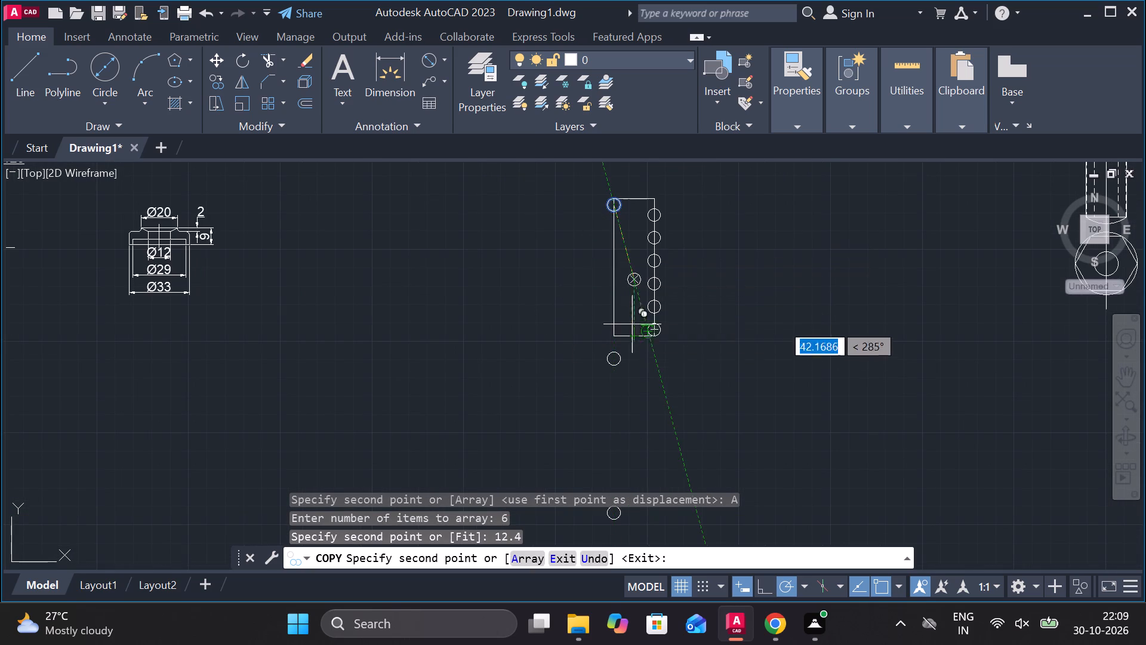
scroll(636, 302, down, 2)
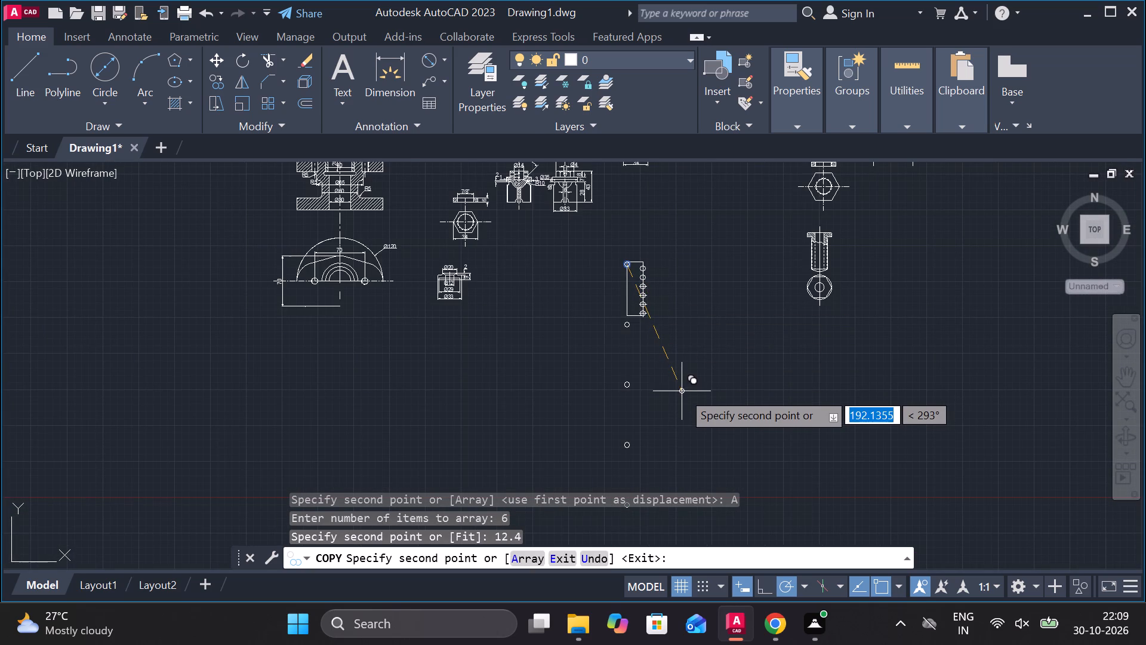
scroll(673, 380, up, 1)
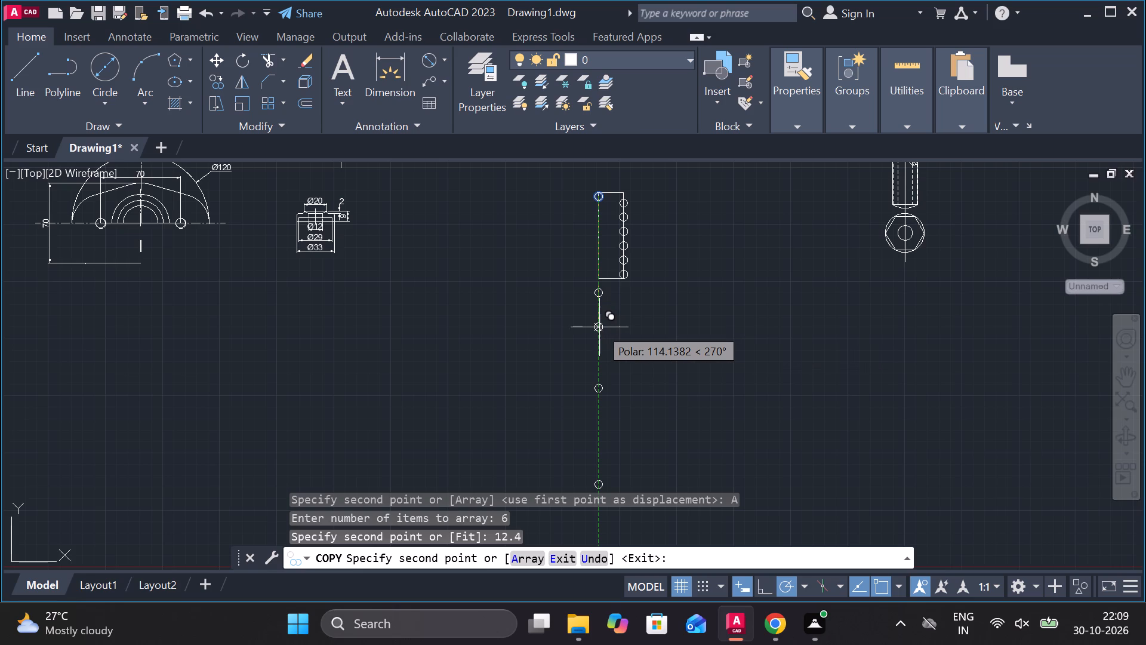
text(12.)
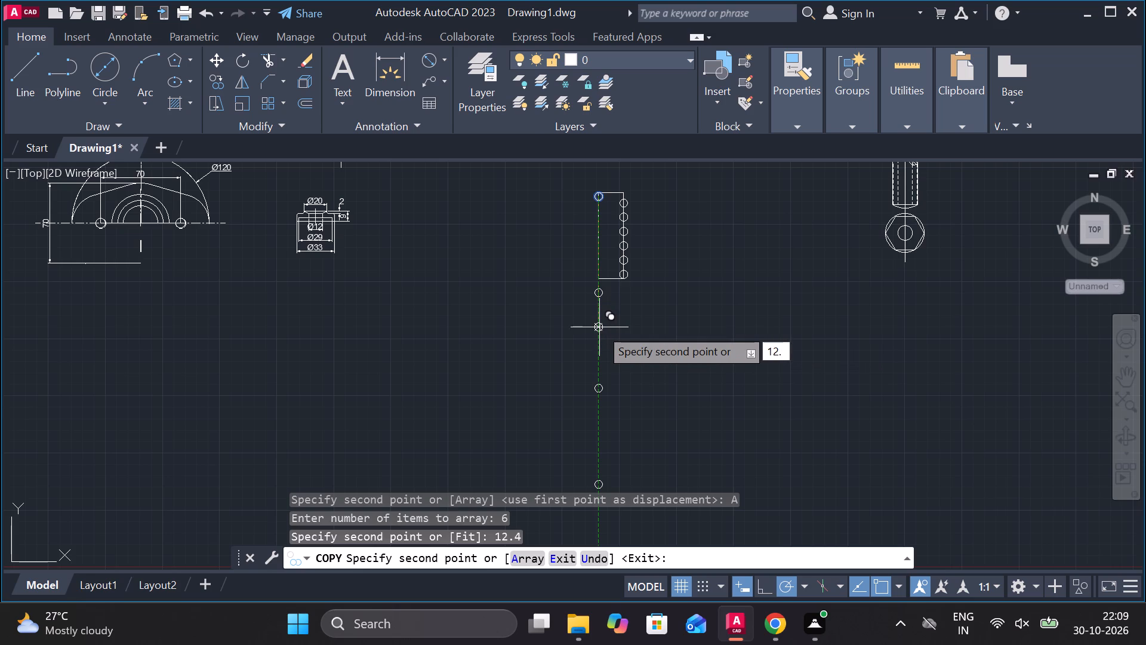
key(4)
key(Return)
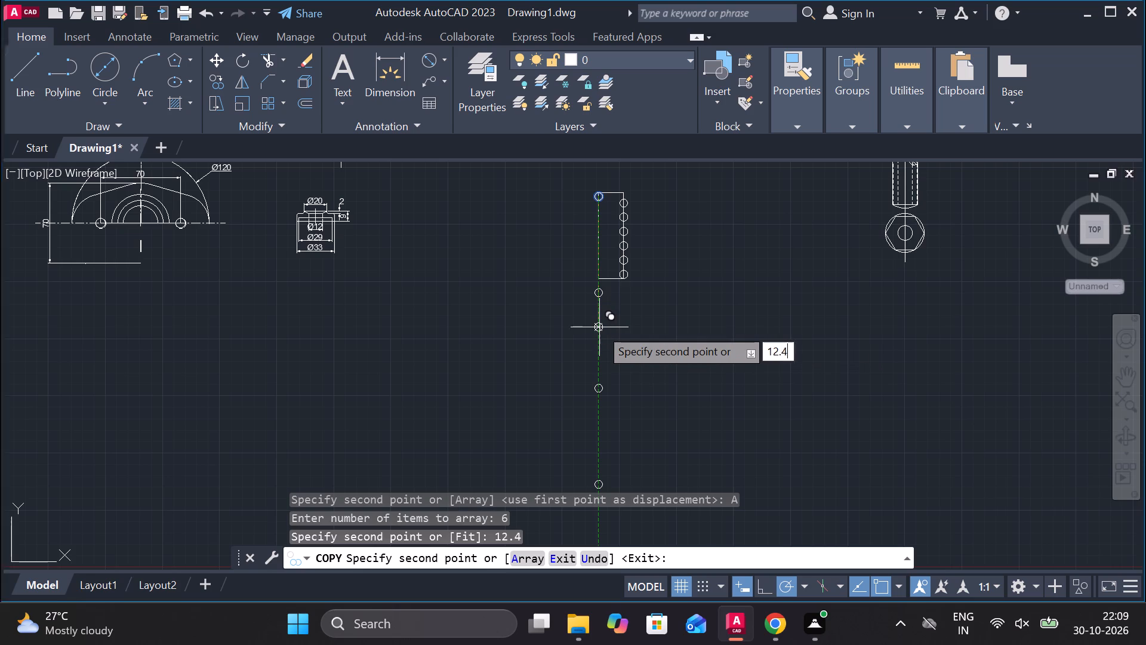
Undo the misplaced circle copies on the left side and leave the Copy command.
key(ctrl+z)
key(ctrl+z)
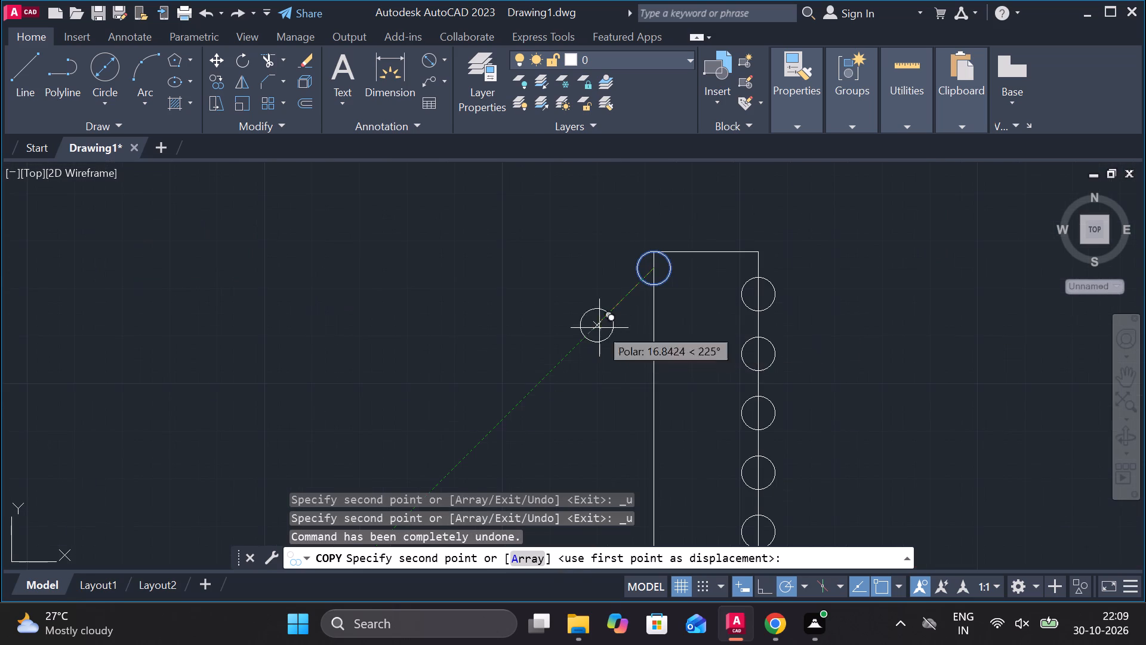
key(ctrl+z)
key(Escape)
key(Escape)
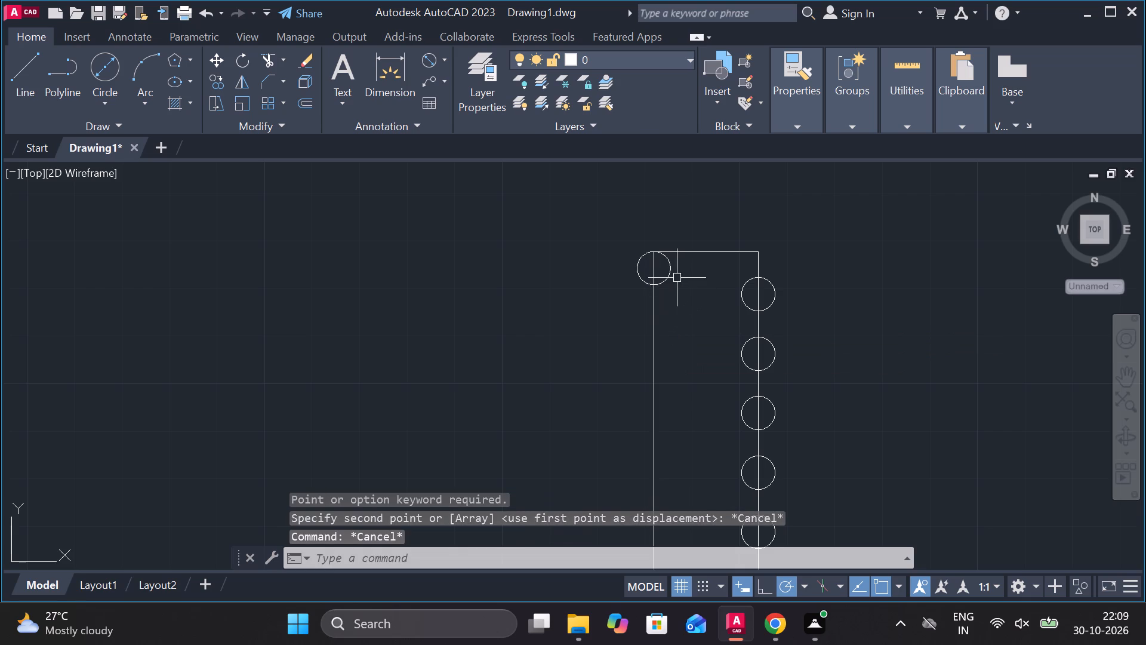
Copy the uppermost left circle down the rectangle's left side as a six-item array spaced 12.5 apart.
click(670, 272)
text(co)
key(Return)
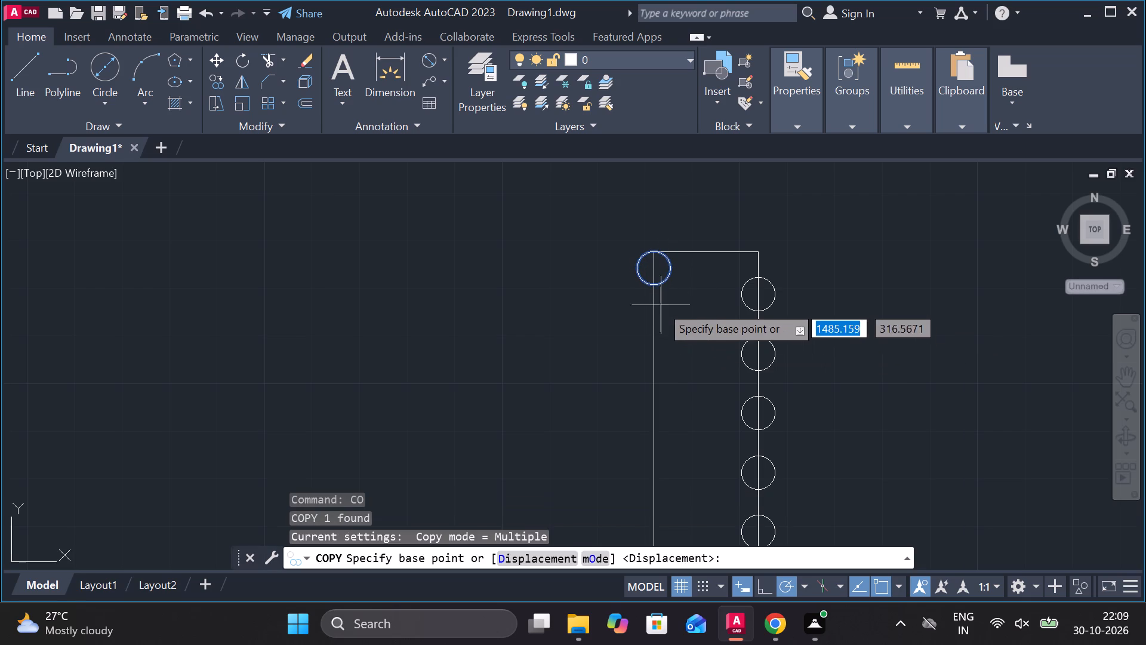
click(649, 269)
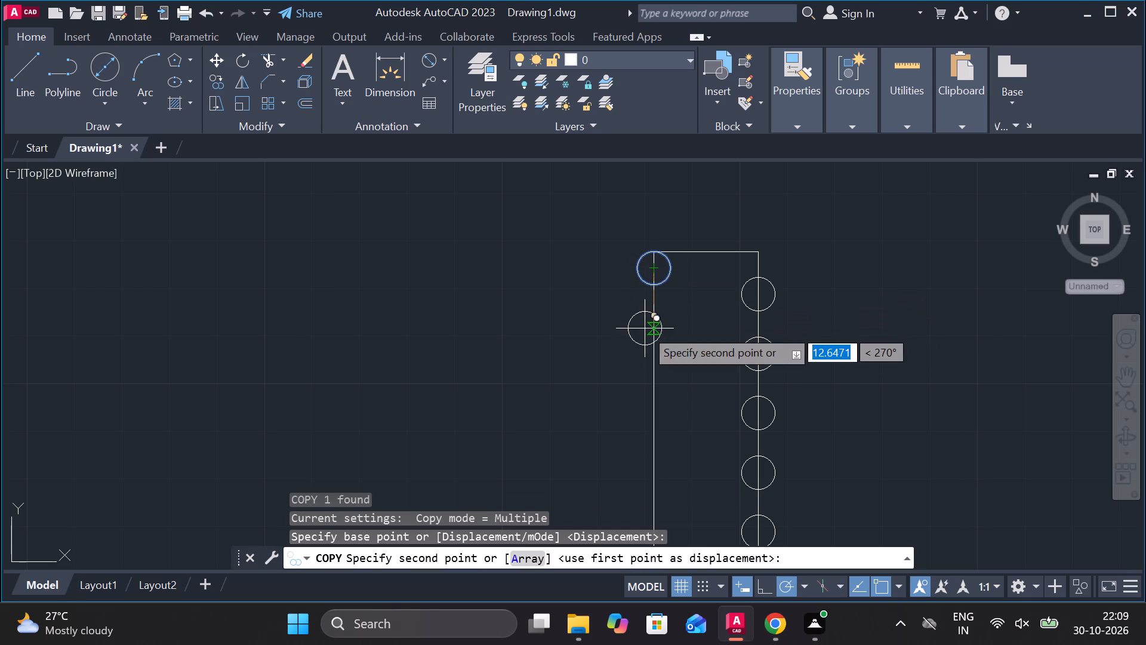
scroll(621, 370, down, 1)
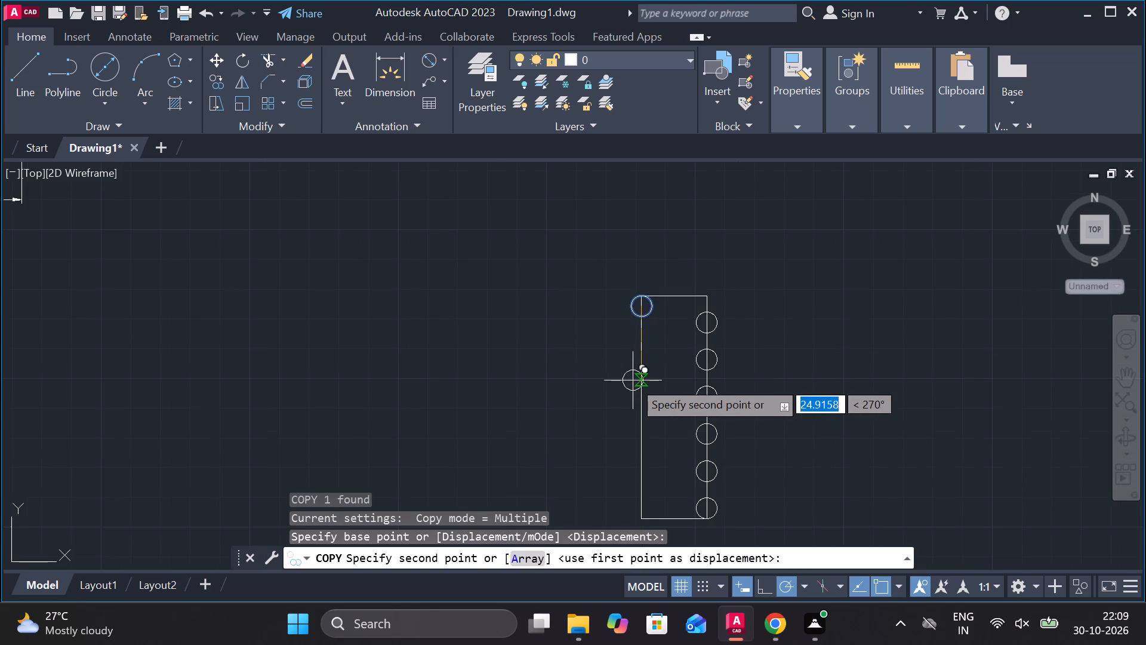
middle_drag(633, 380, 632, 315)
click(534, 555)
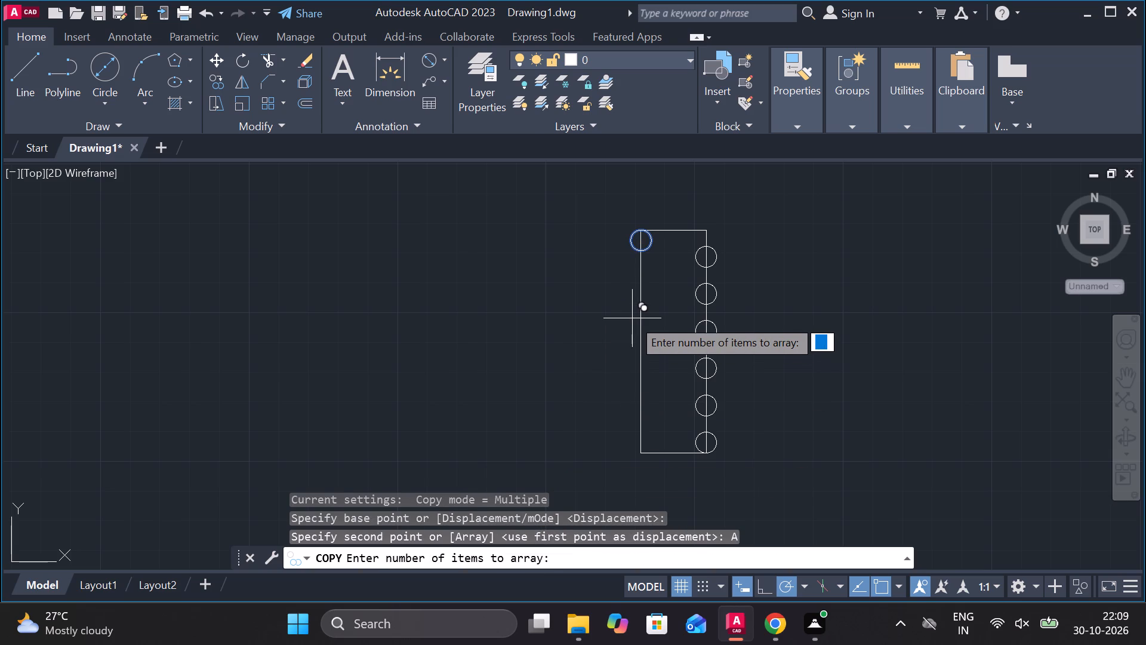
key(6)
key(Return)
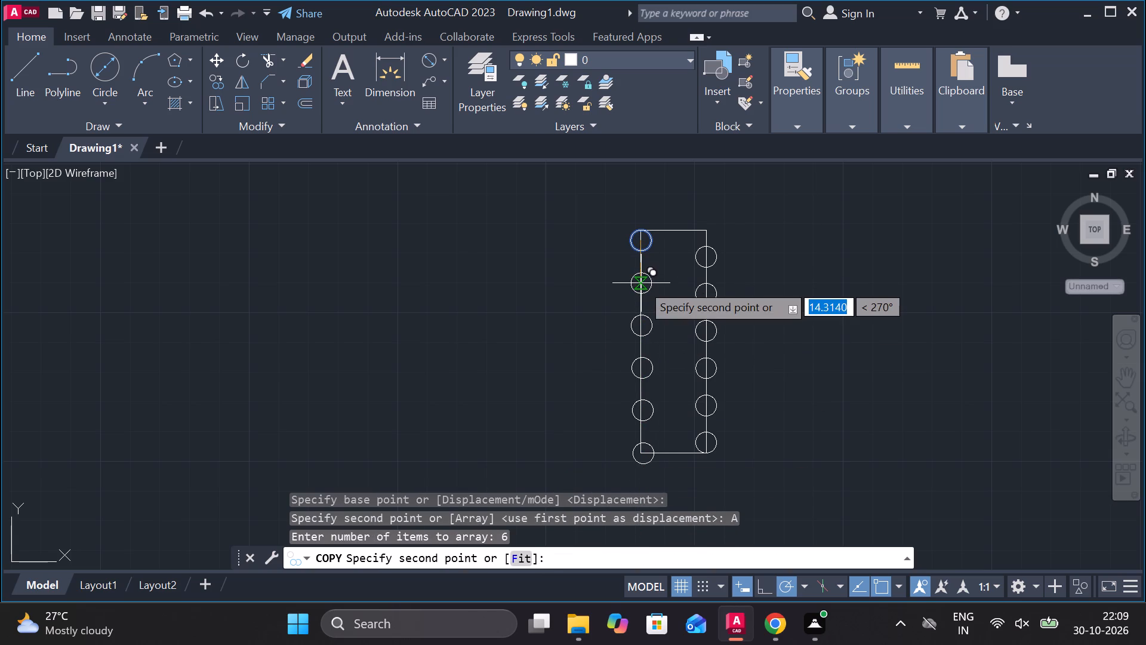
text(12)
text(.5)
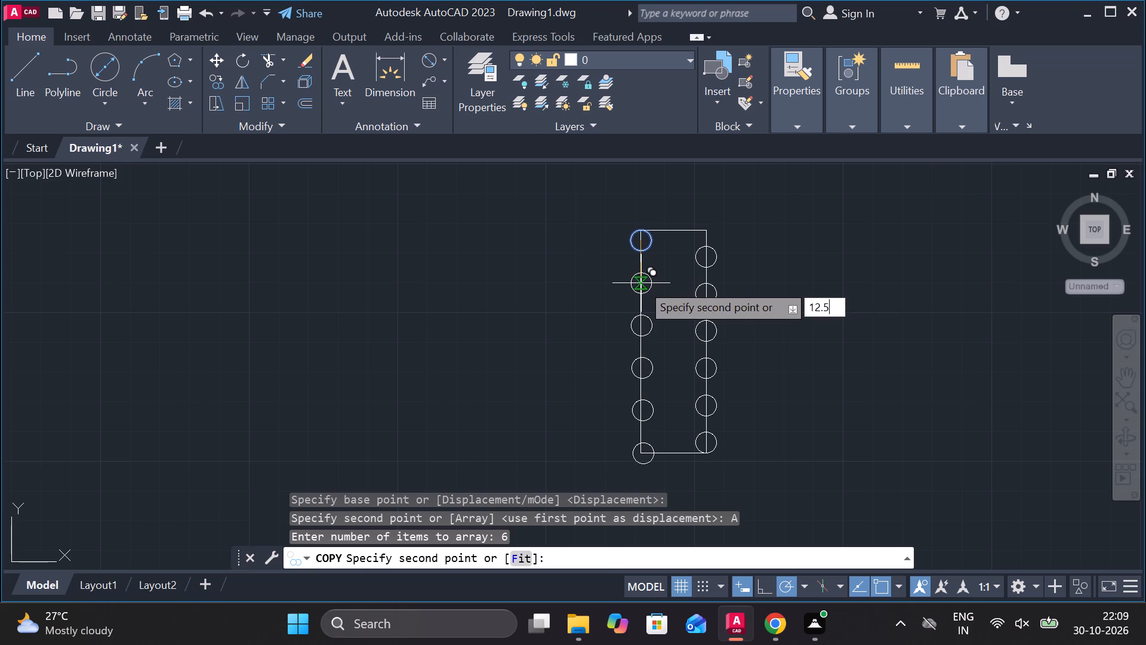
key(Return)
key(Escape)
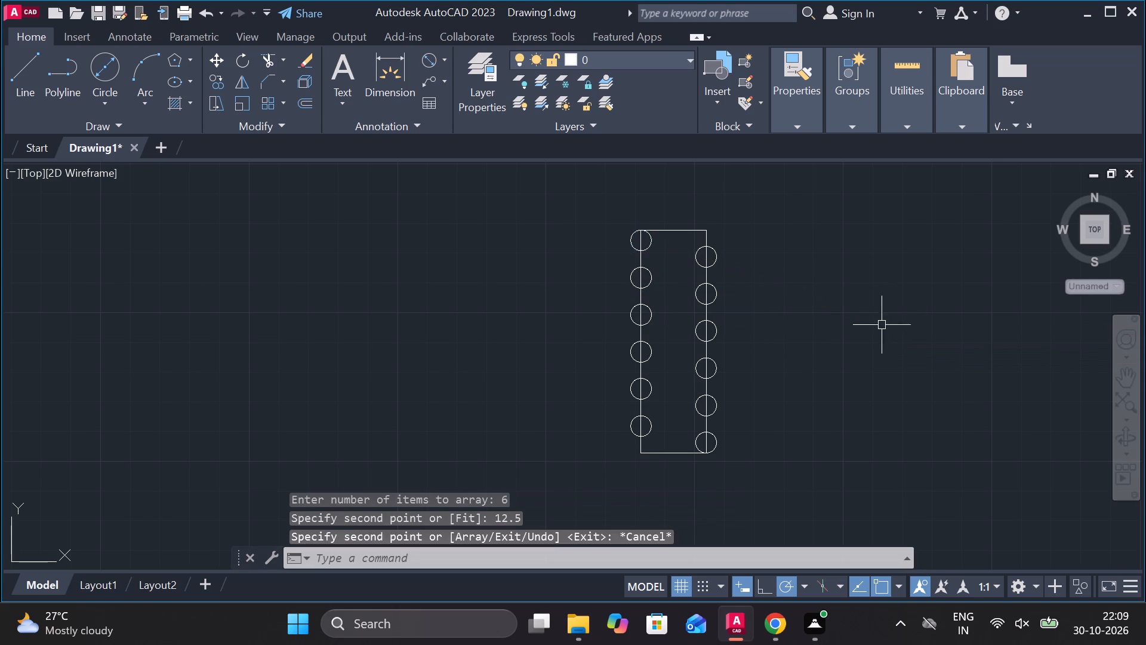
Check the vertical distance from the rectangle's top-right corner to the centre of the uppermost right circle using a temporary linear dimension.
scroll(783, 288, up, 1)
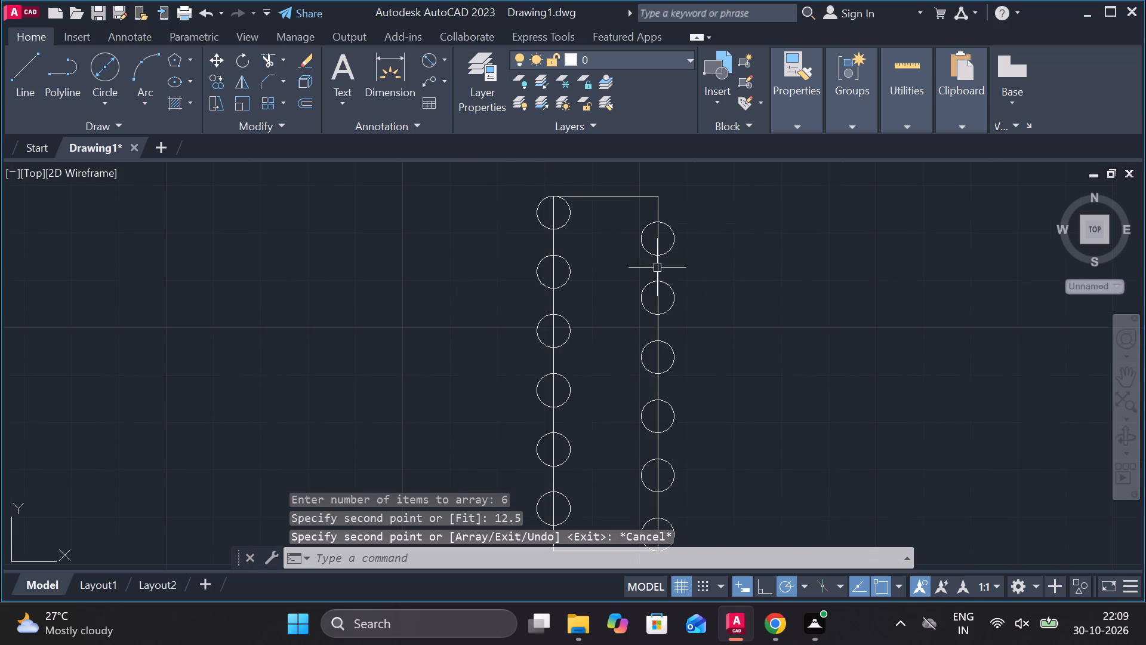
scroll(729, 278, up, 2)
middle_drag(733, 280, 742, 427)
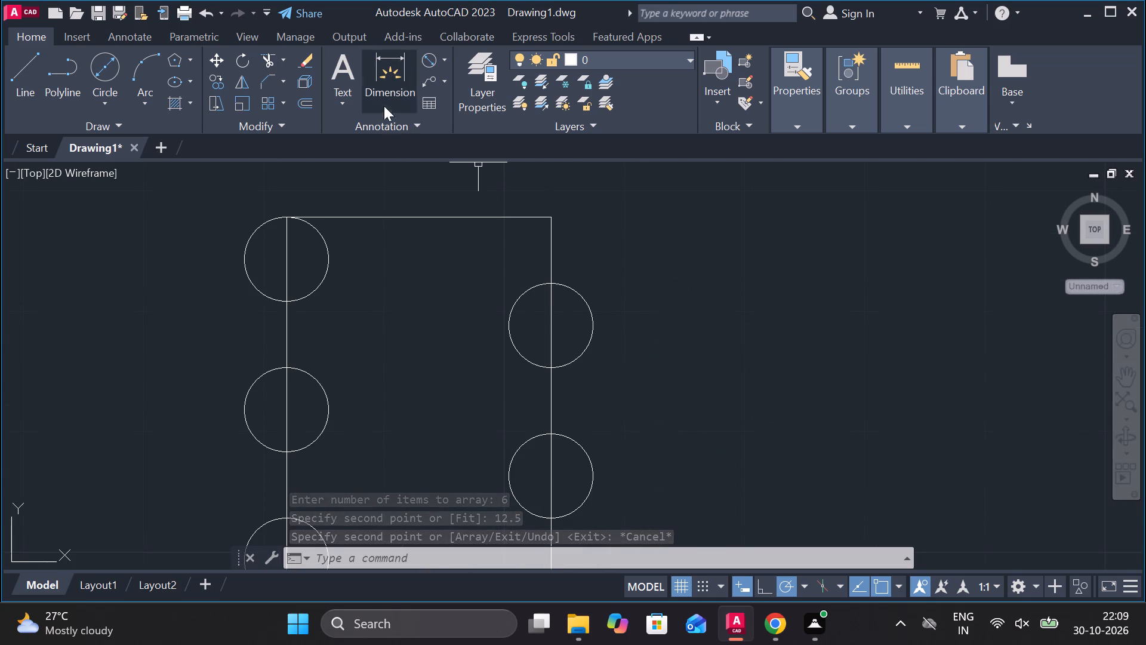
click(435, 50)
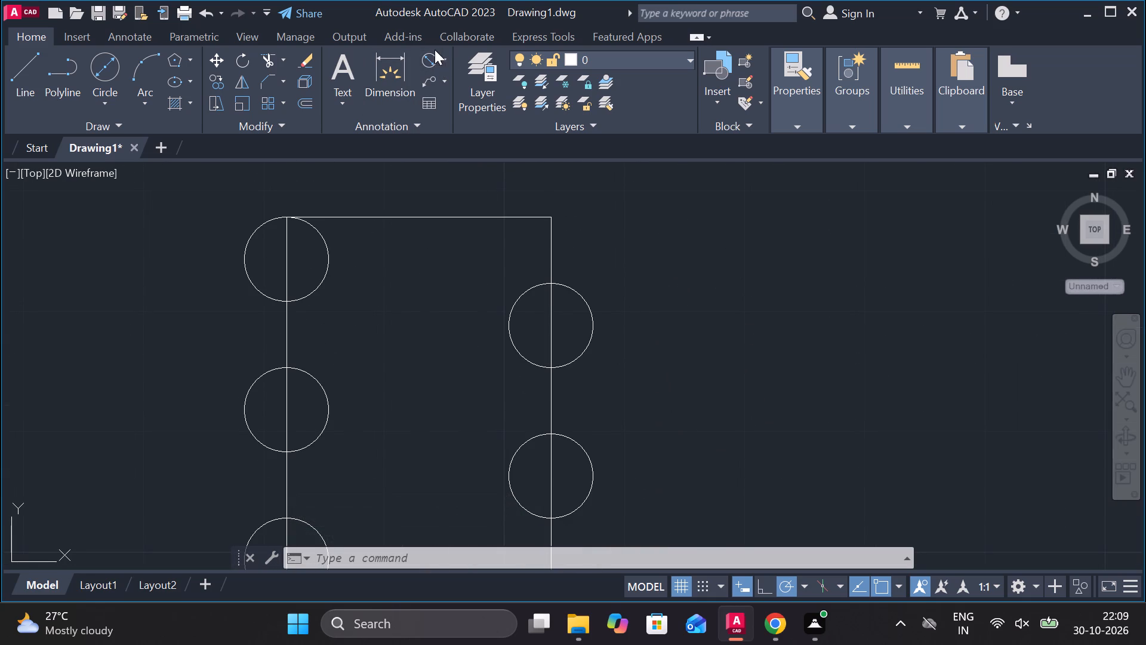
click(444, 60)
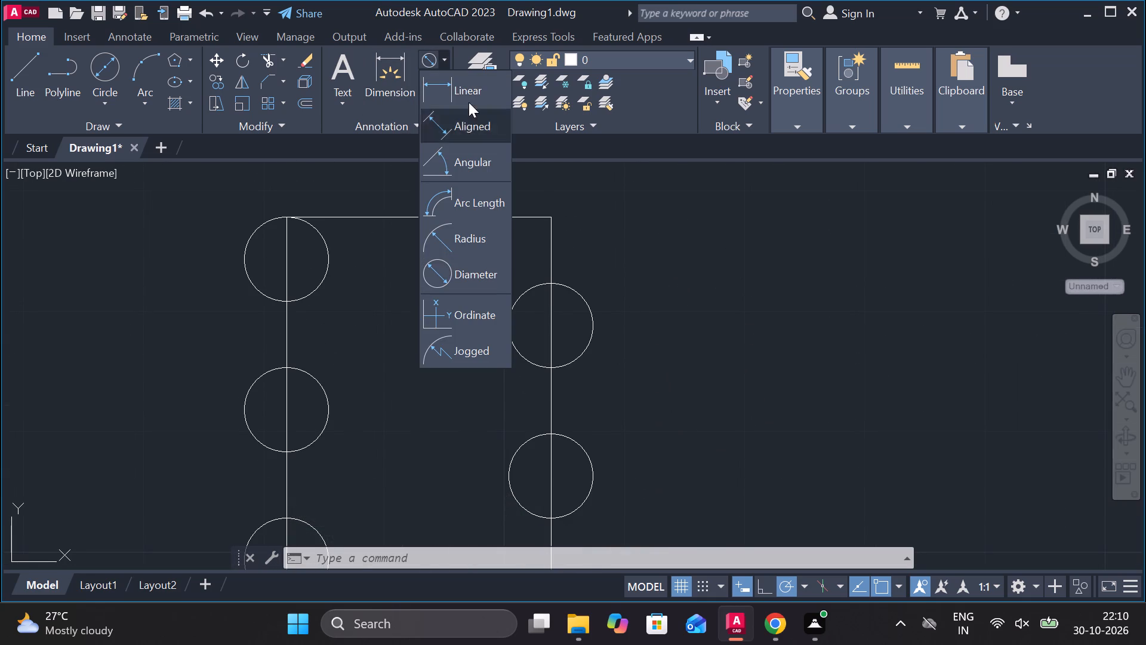
click(464, 94)
click(546, 211)
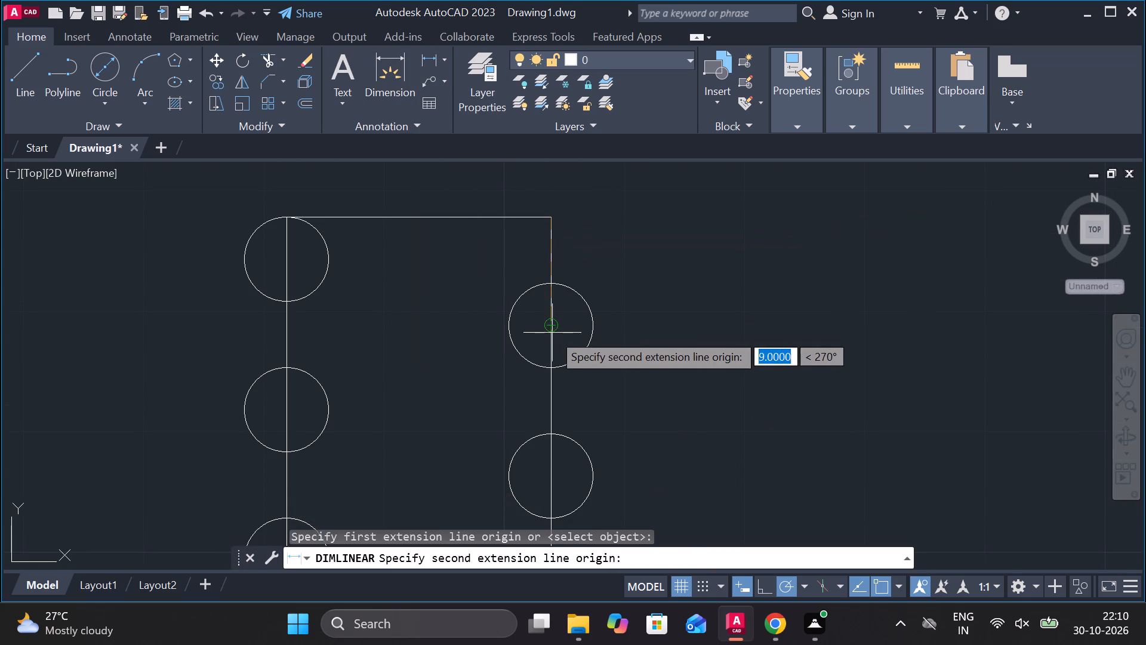
click(552, 333)
scroll(666, 327, down, 2)
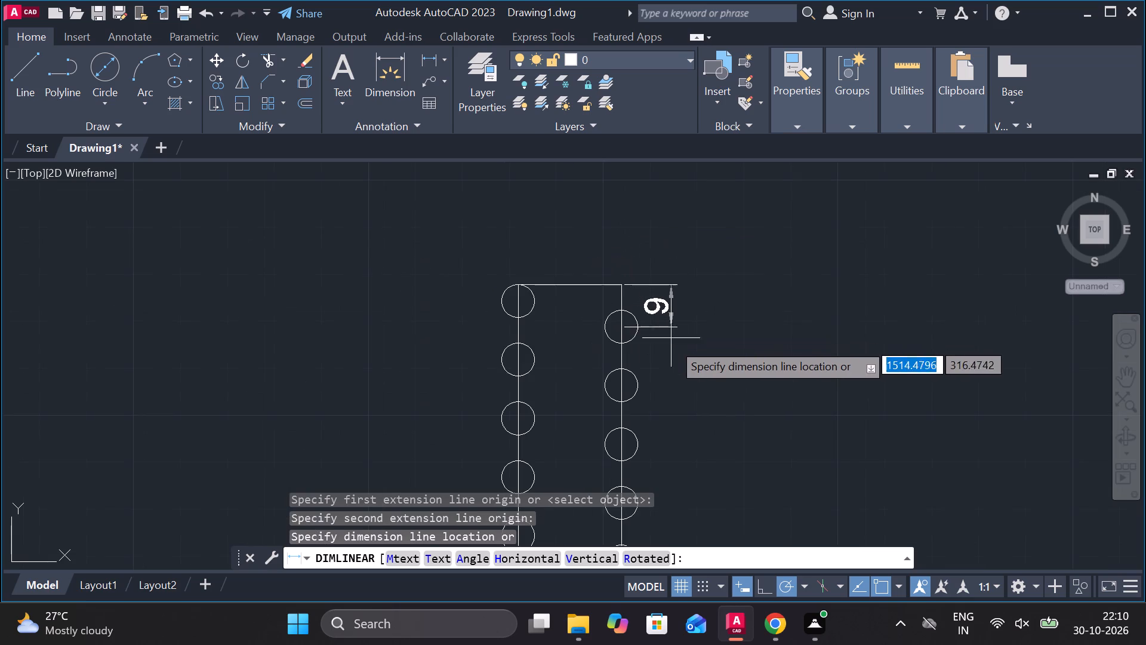
key(Escape)
Draw a line tangent to the upper edges of the uppermost left circle and the uppermost right circle.
middle_drag(565, 390, 581, 325)
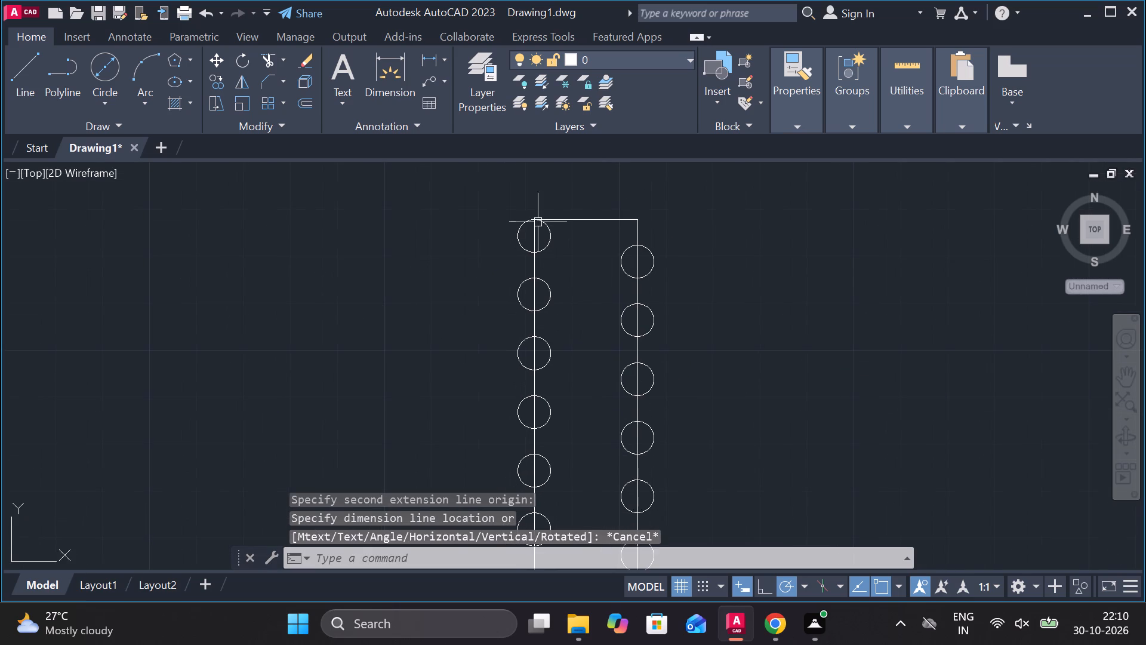
middle_drag(638, 475, 629, 335)
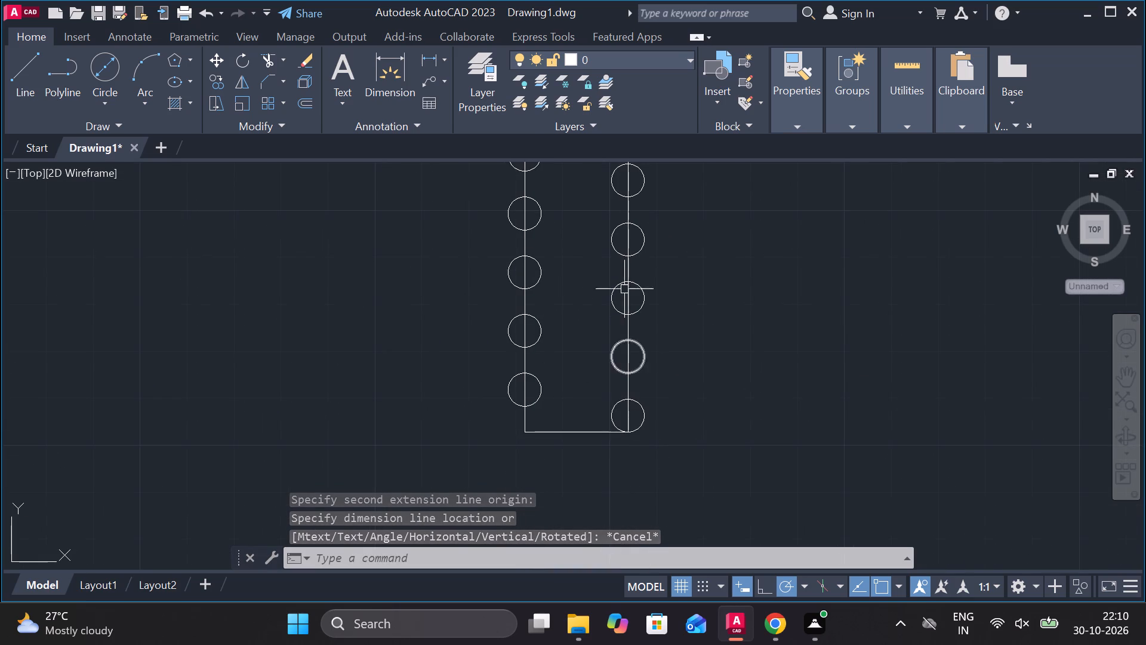
middle_drag(663, 300, 669, 422)
middle_drag(560, 260, 577, 376)
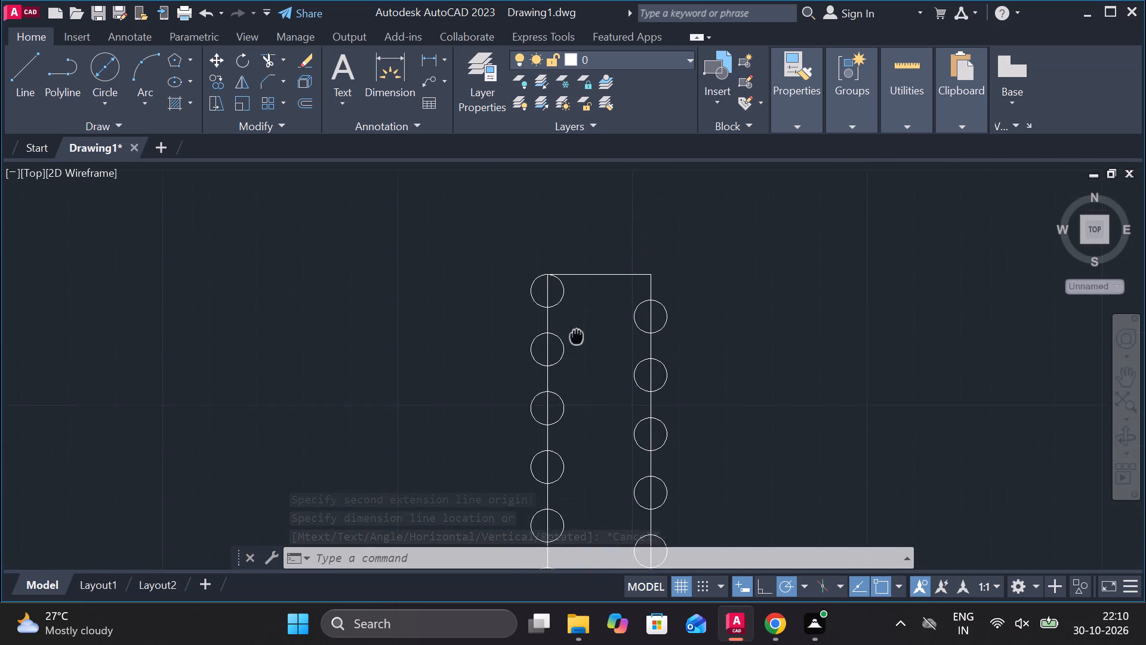
middle_drag(577, 376, 577, 377)
scroll(540, 299, up, 2)
key(l)
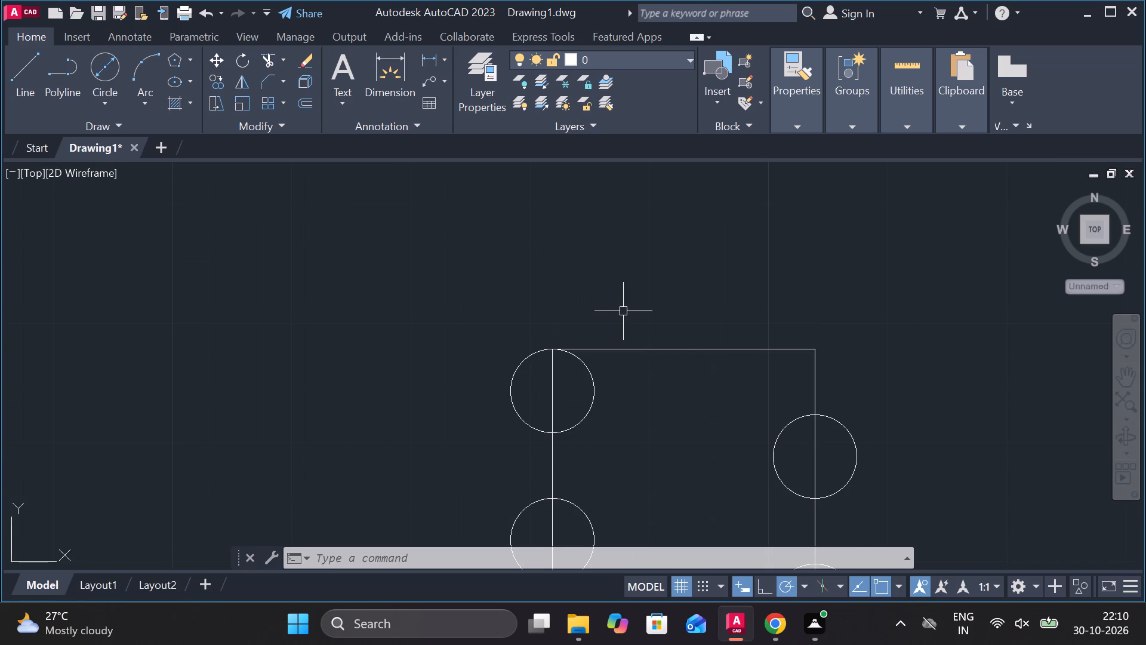
key(Return)
text(tan)
key(Return)
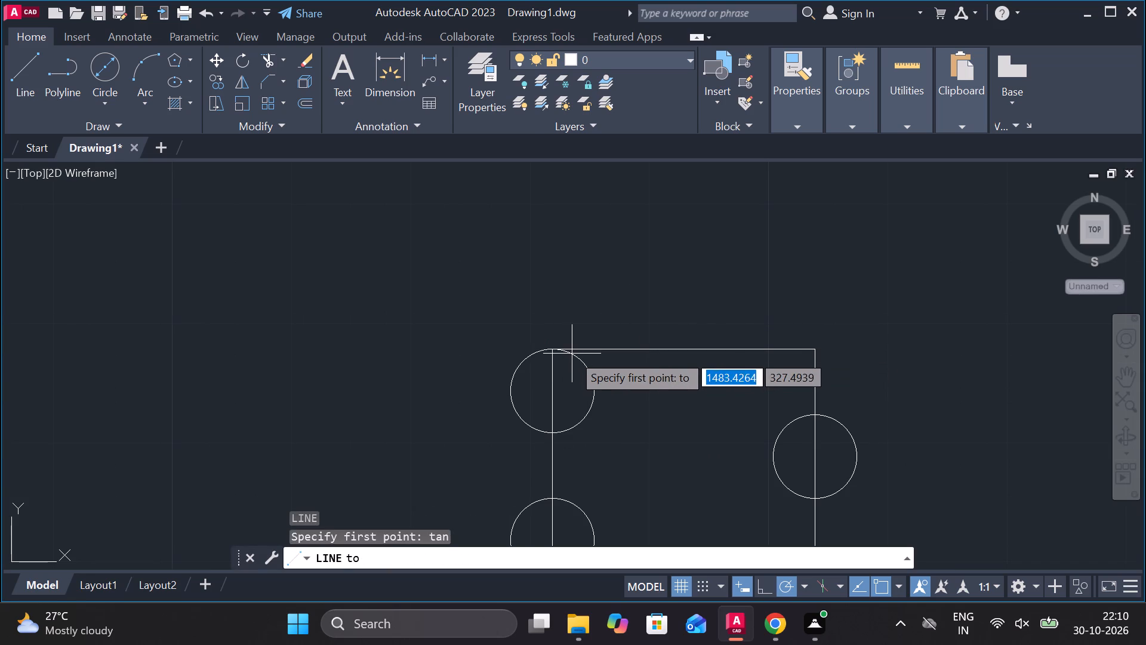
click(572, 354)
text(tan)
key(Return)
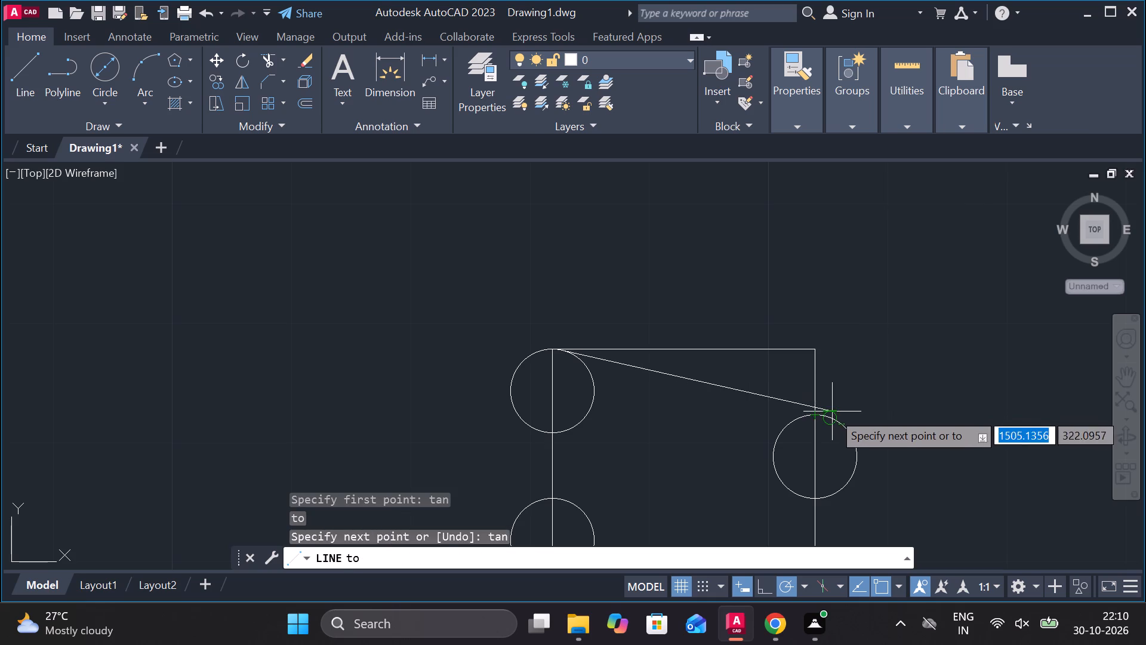
click(832, 411)
scroll(874, 407, down, 1)
middle_drag(876, 408, 857, 371)
key(Escape)
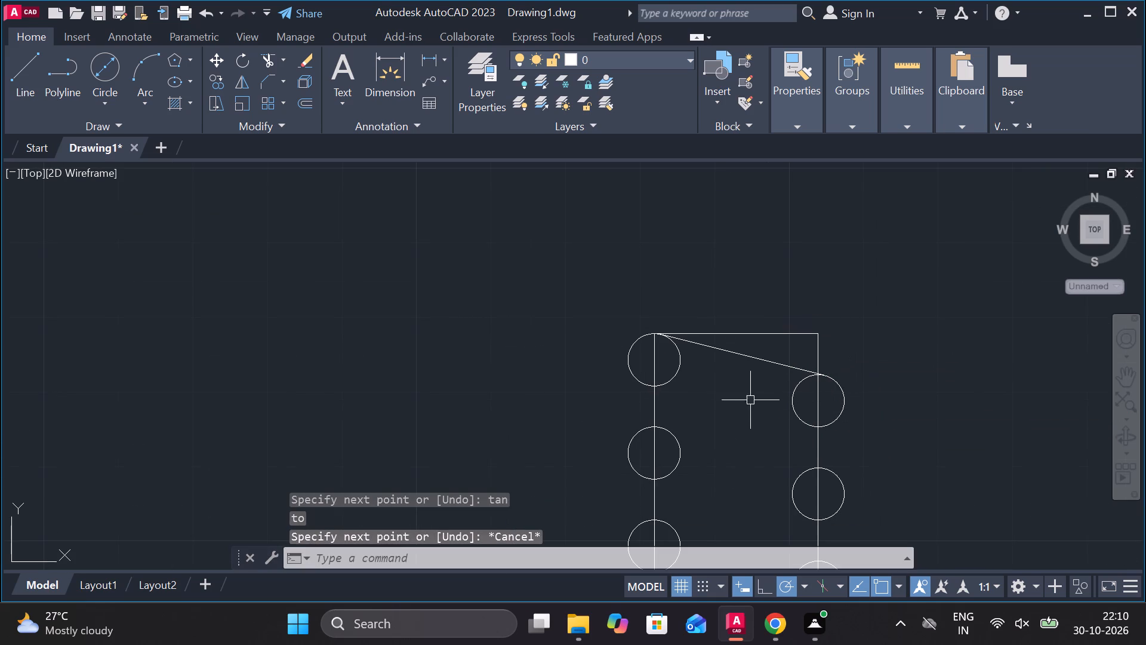
Draw a line tangent to the lower edges of the uppermost left circle and the uppermost right circle.
key(l)
key(Return)
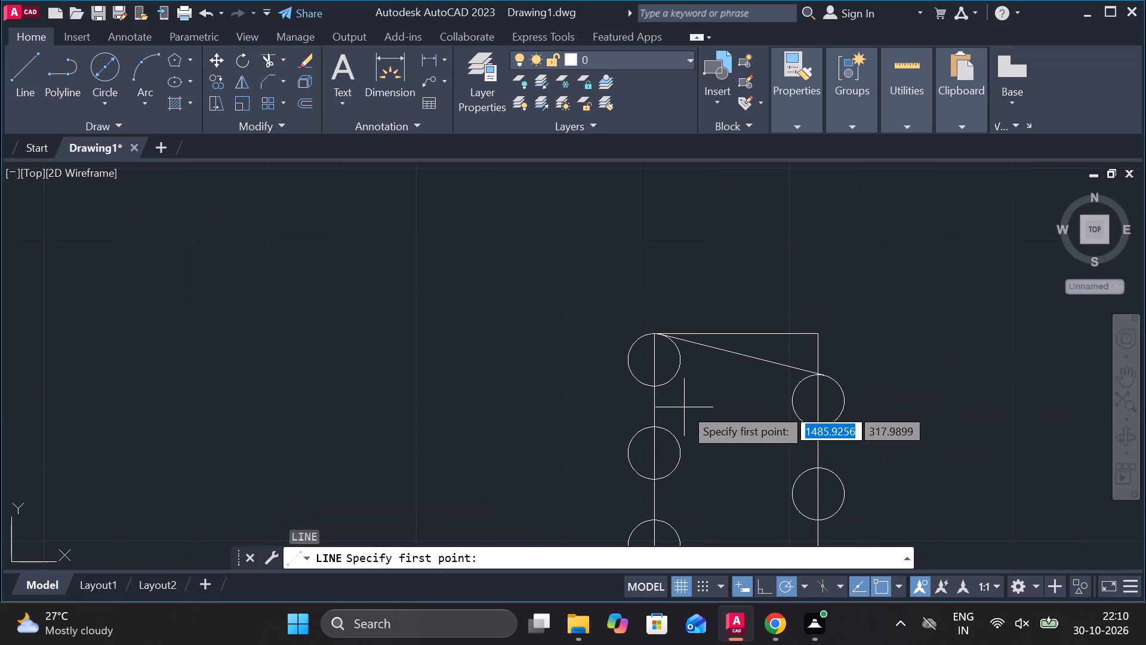
text(tan)
key(Return)
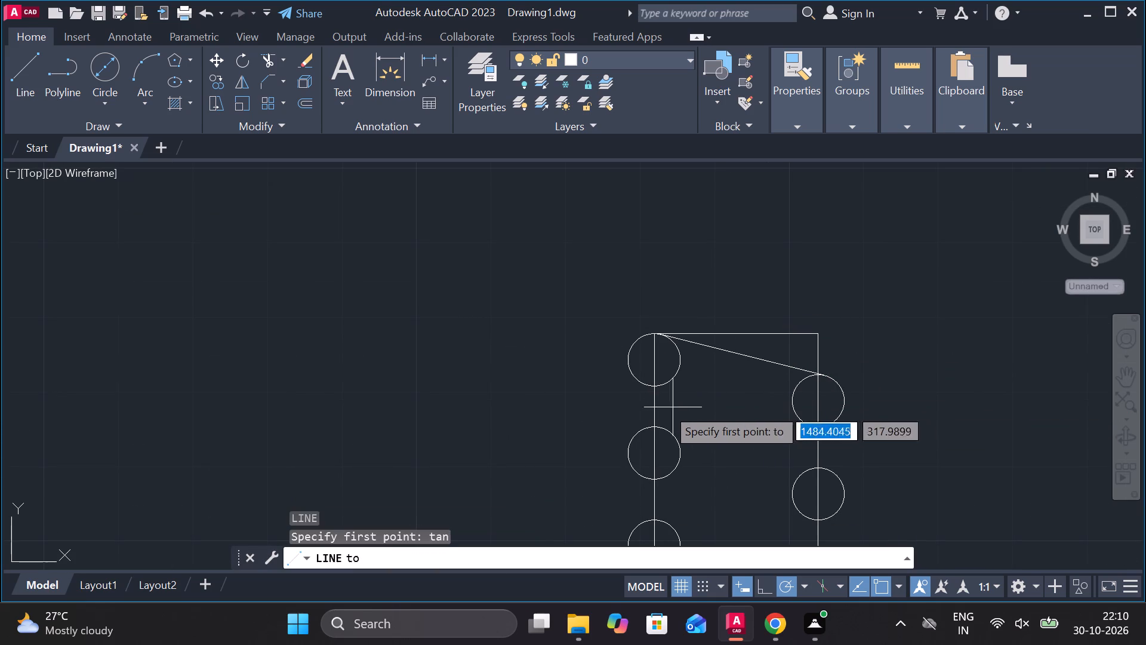
click(638, 388)
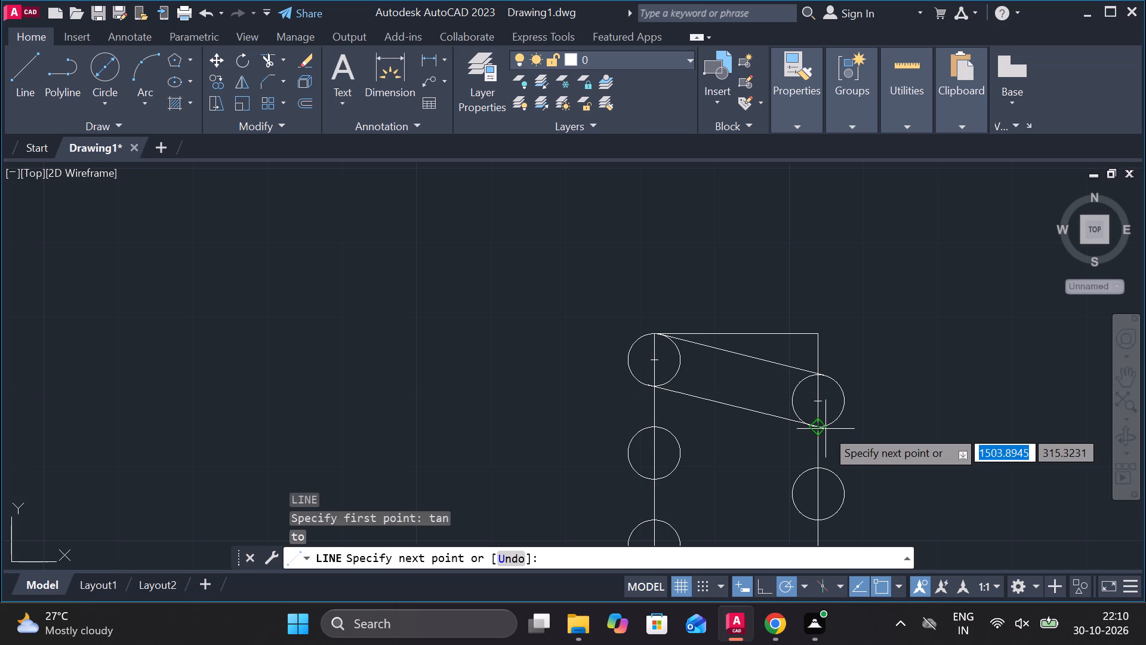
text(tan)
key(space)
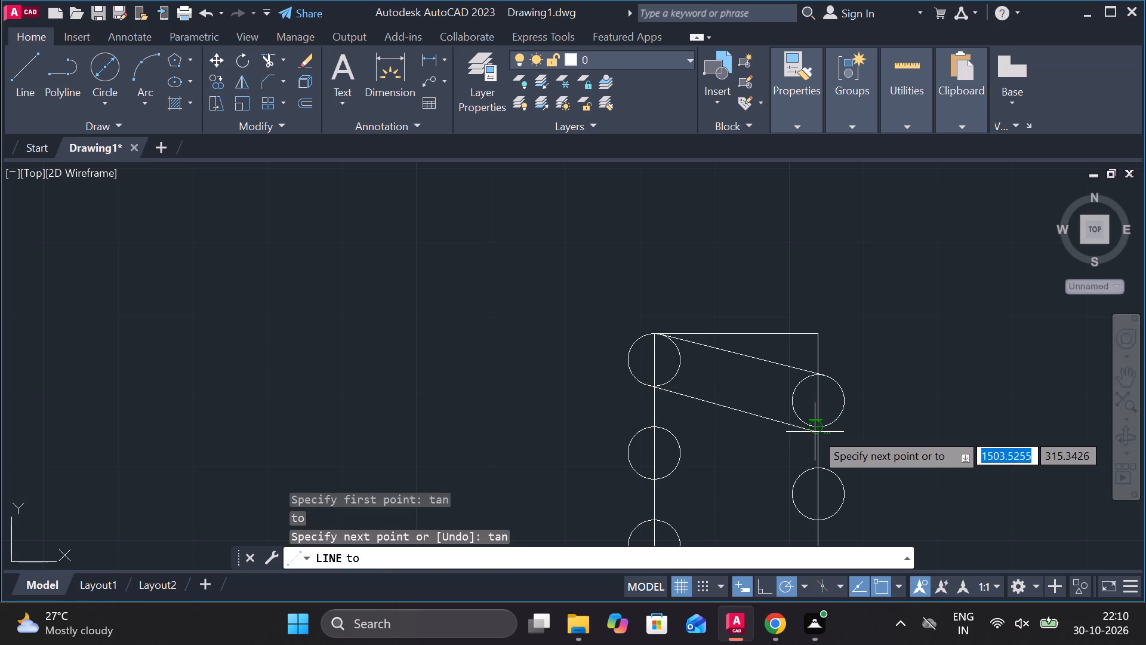
click(815, 432)
scroll(912, 423, down, 1)
key(Escape)
Erase all the circles below the uppermost pair along both sides of the rectangle.
middle_drag(939, 445, 890, 345)
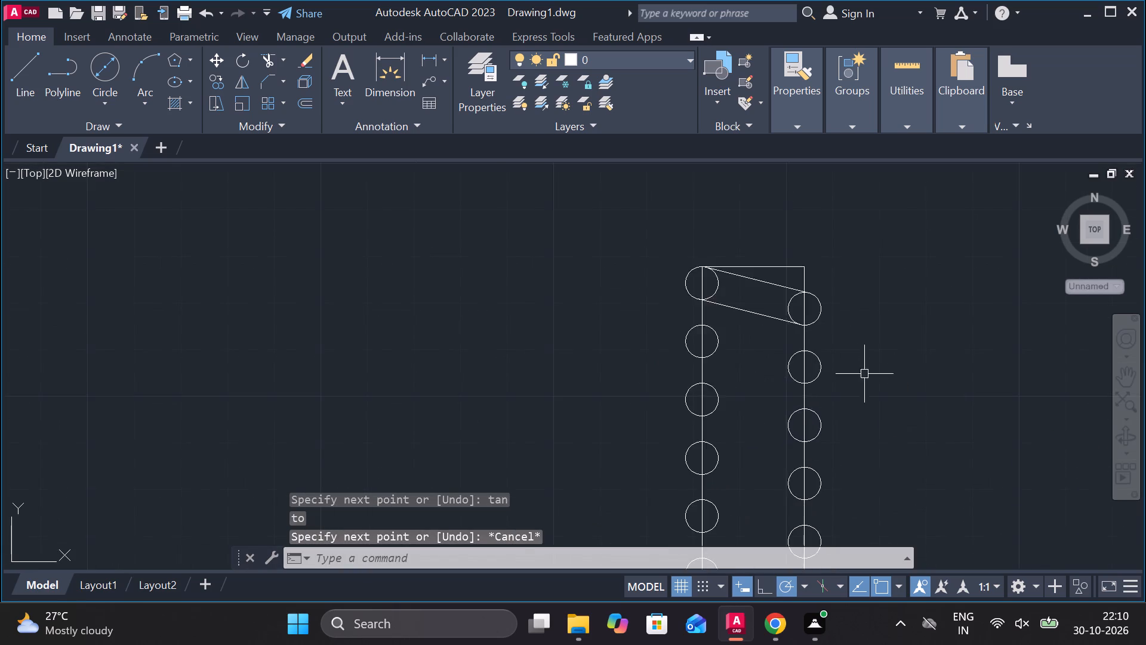
scroll(864, 374, down, 1)
middle_drag(880, 414, 857, 365)
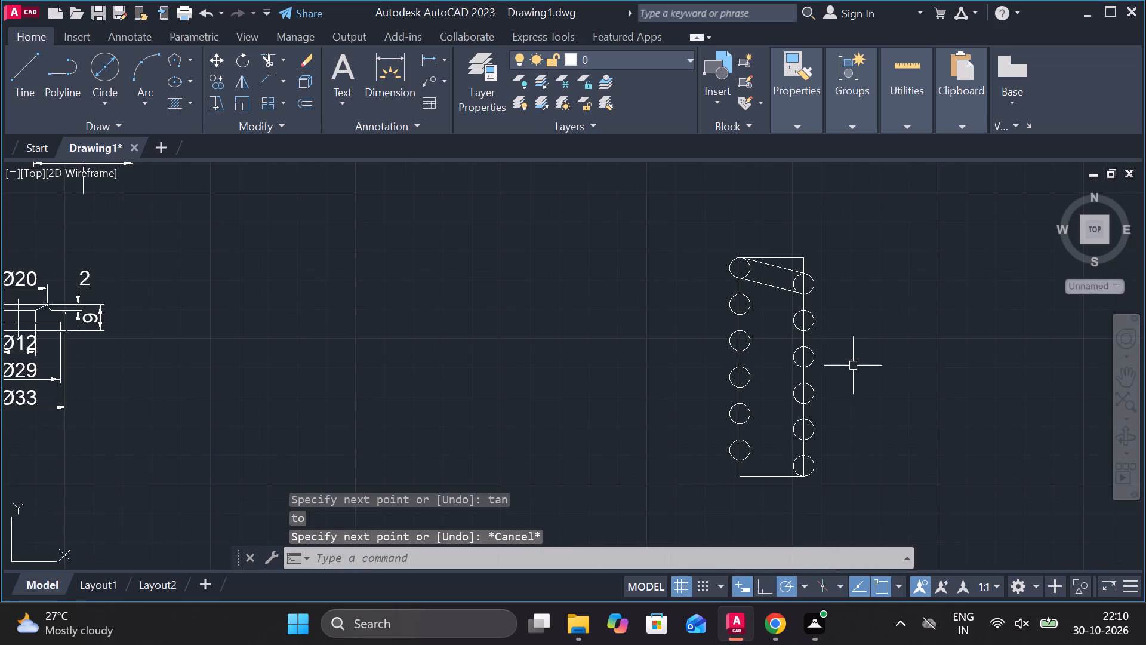
click(671, 293)
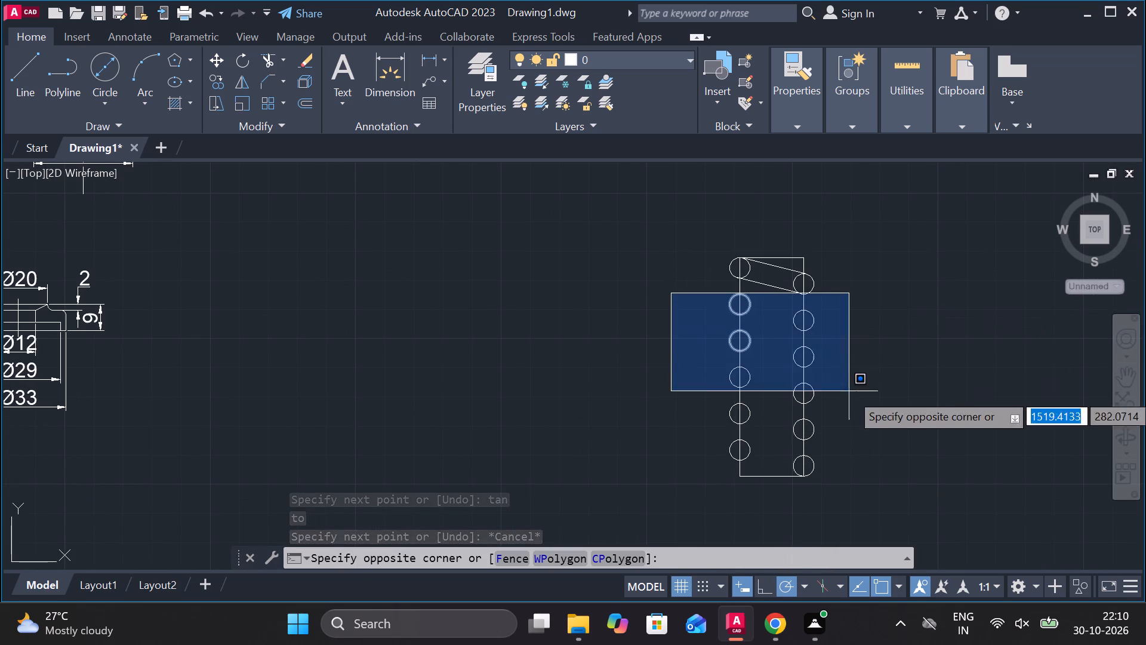
click(863, 469)
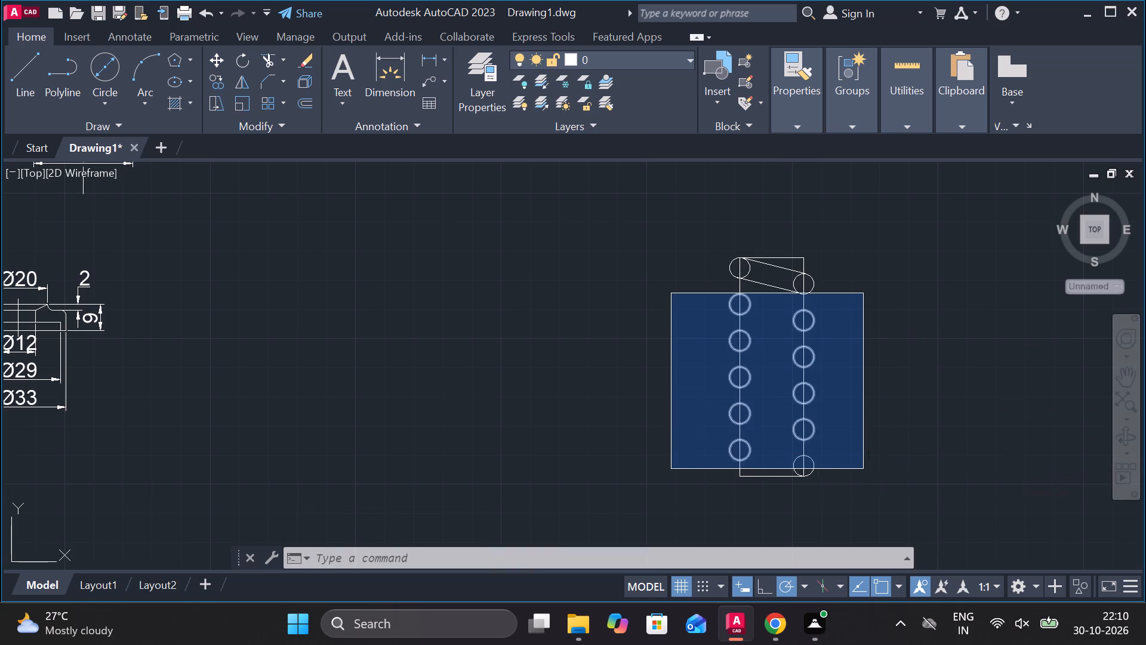
text(e)
key(space)
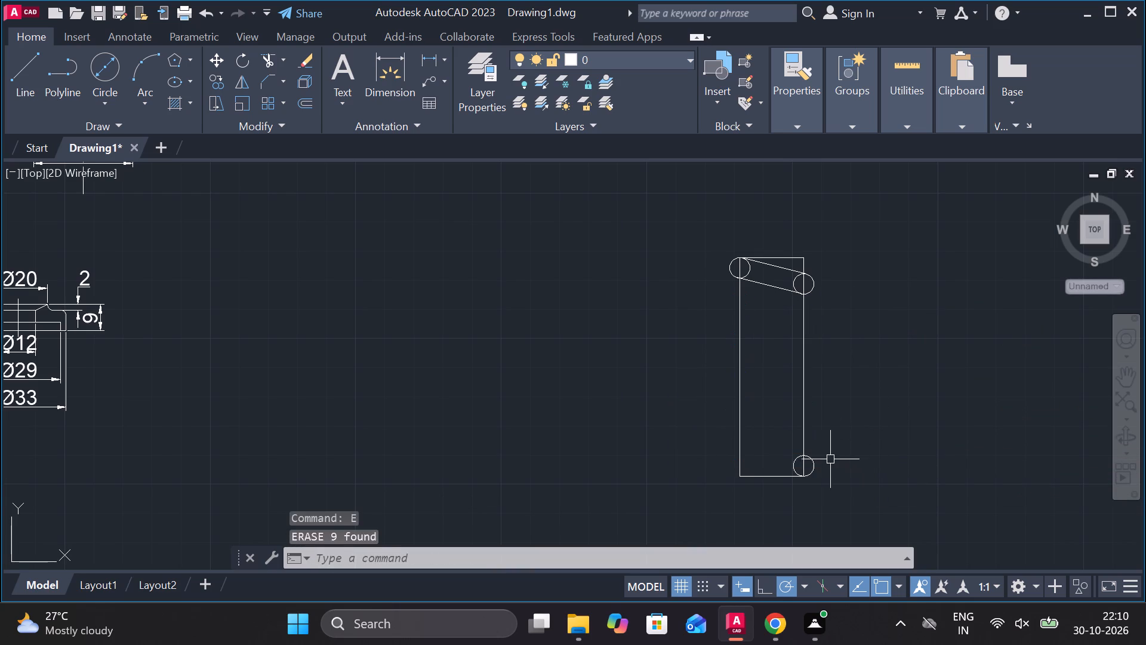
click(814, 461)
text(e)
key(space)
Trim away the parts of the rectangle's side lines that pass through the two remaining circles.
scroll(777, 271, up, 1)
middle_drag(704, 290, 708, 435)
scroll(729, 408, up, 2)
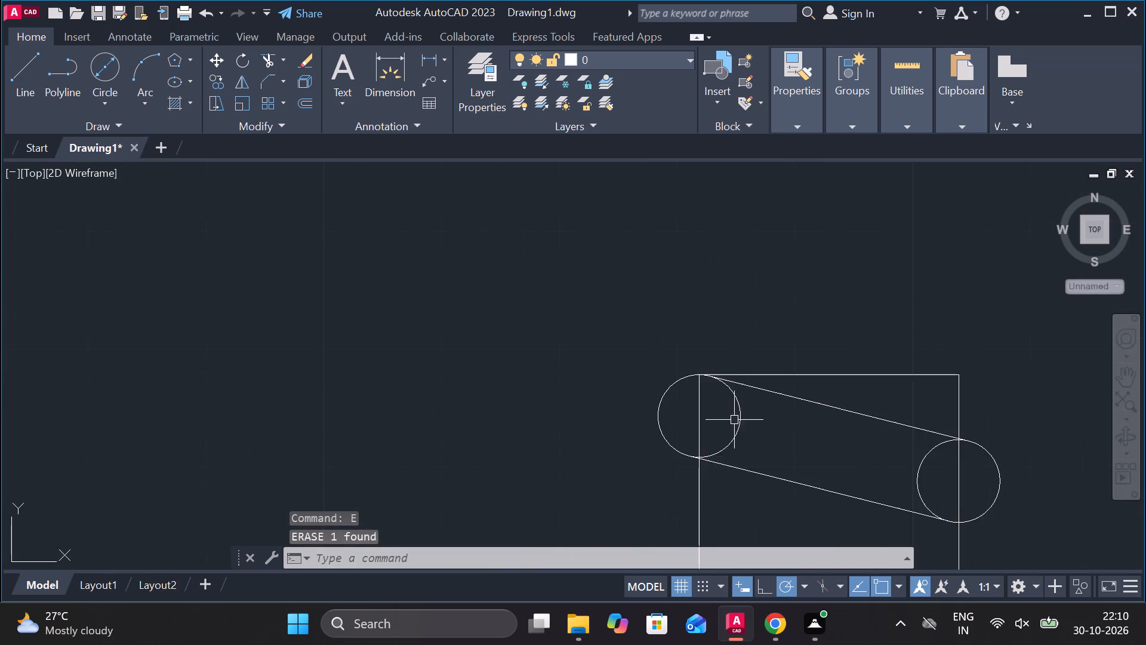
middle_drag(734, 421, 686, 386)
text(tr)
key(space)
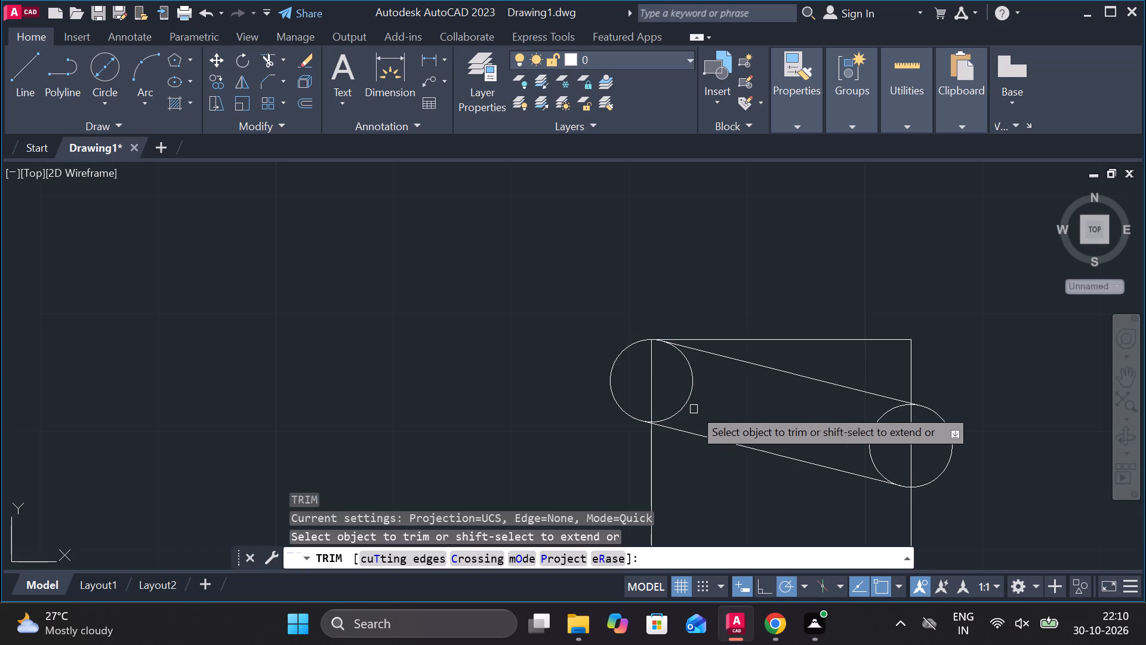
click(647, 368)
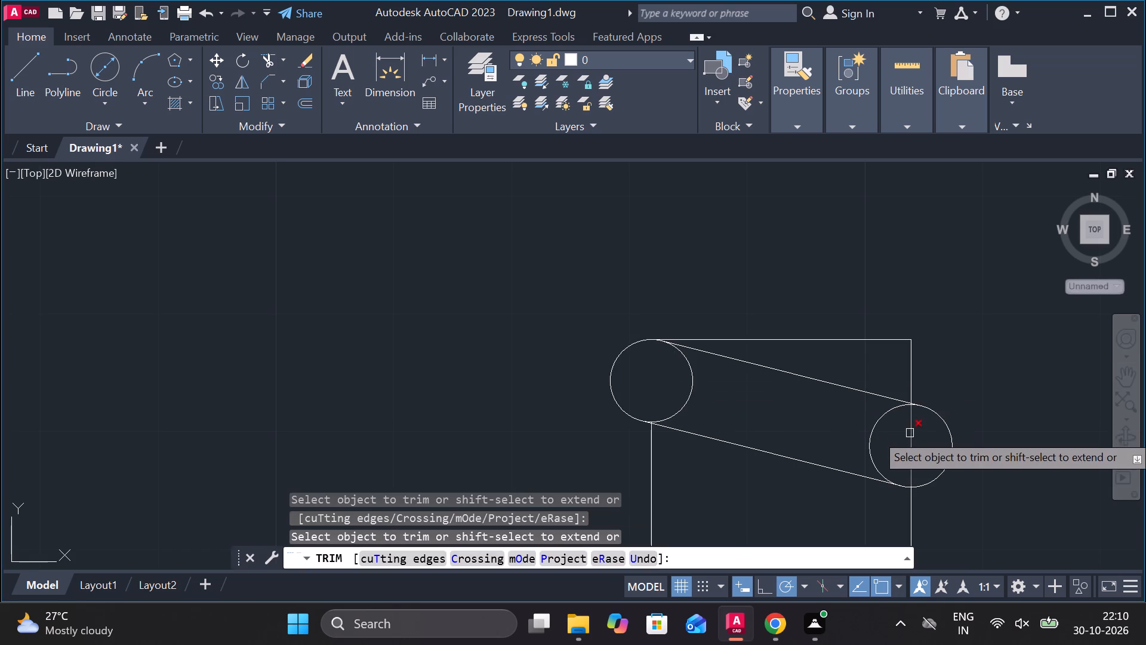
click(908, 433)
key(Escape)
click(908, 430)
key(Escape)
text(tr)
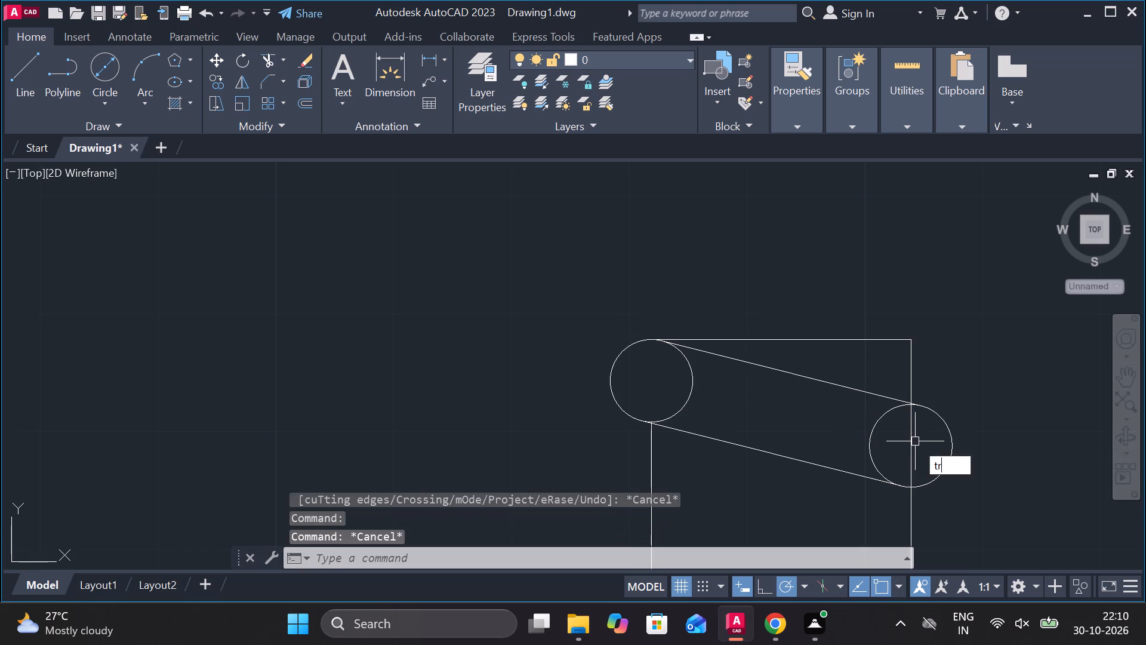
key(space)
click(915, 441)
key(Escape)
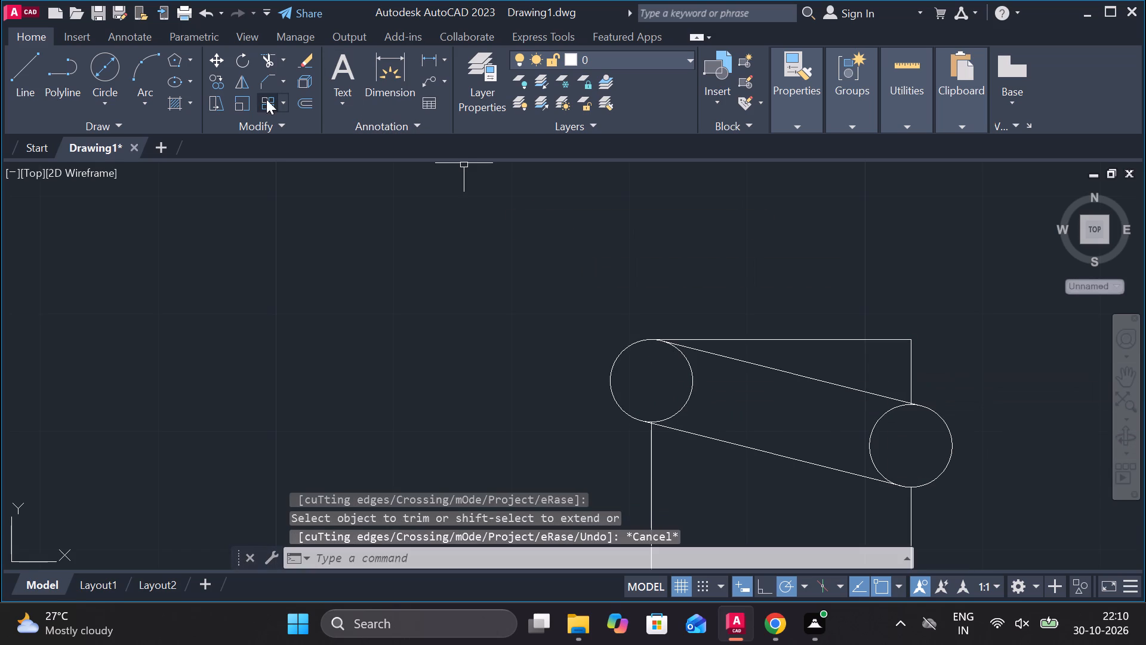
Hatch the inside of both circles with the ANSI31 pattern at angle 90 and scale 0.5.
click(181, 102)
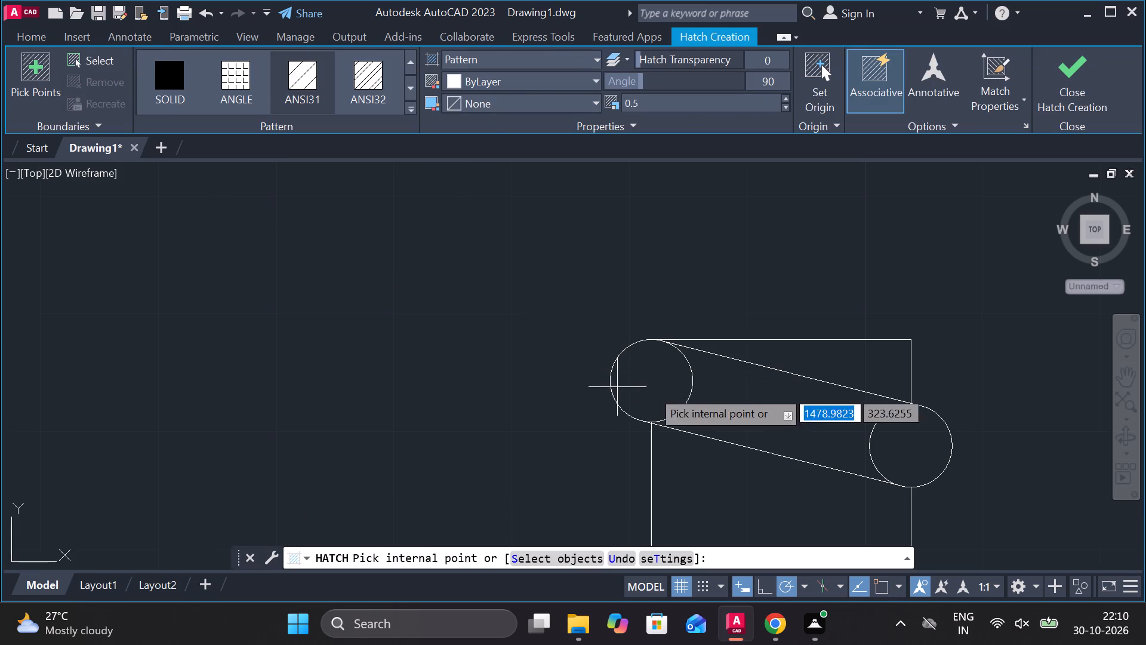
click(640, 367)
click(917, 444)
middle_drag(917, 444, 862, 396)
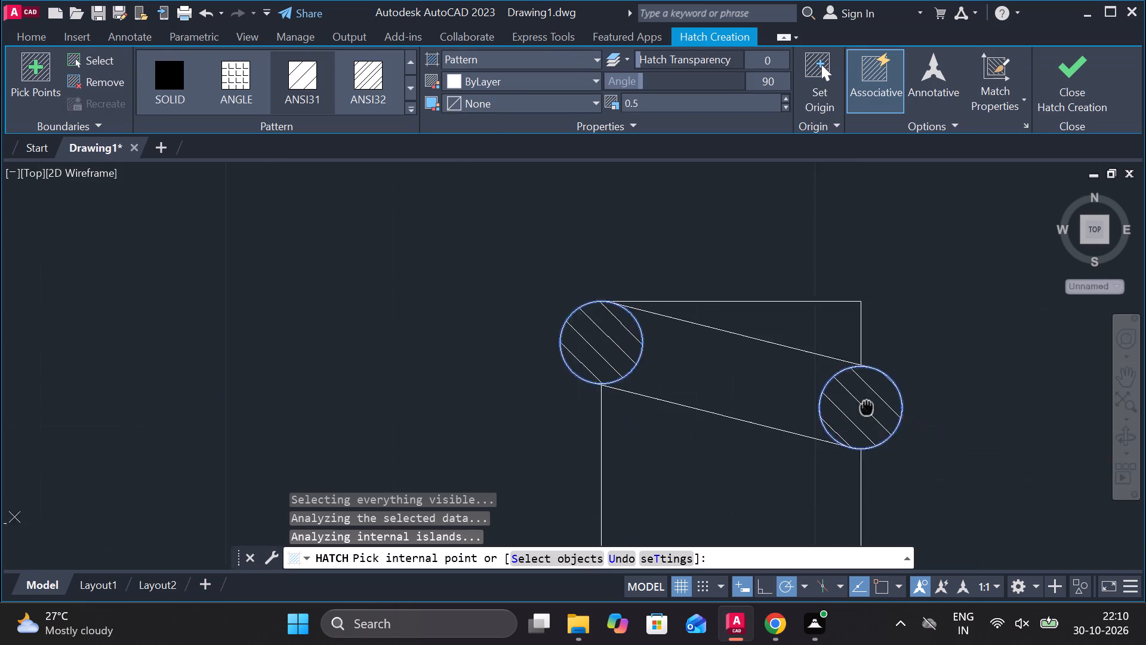
middle_drag(862, 396, 841, 373)
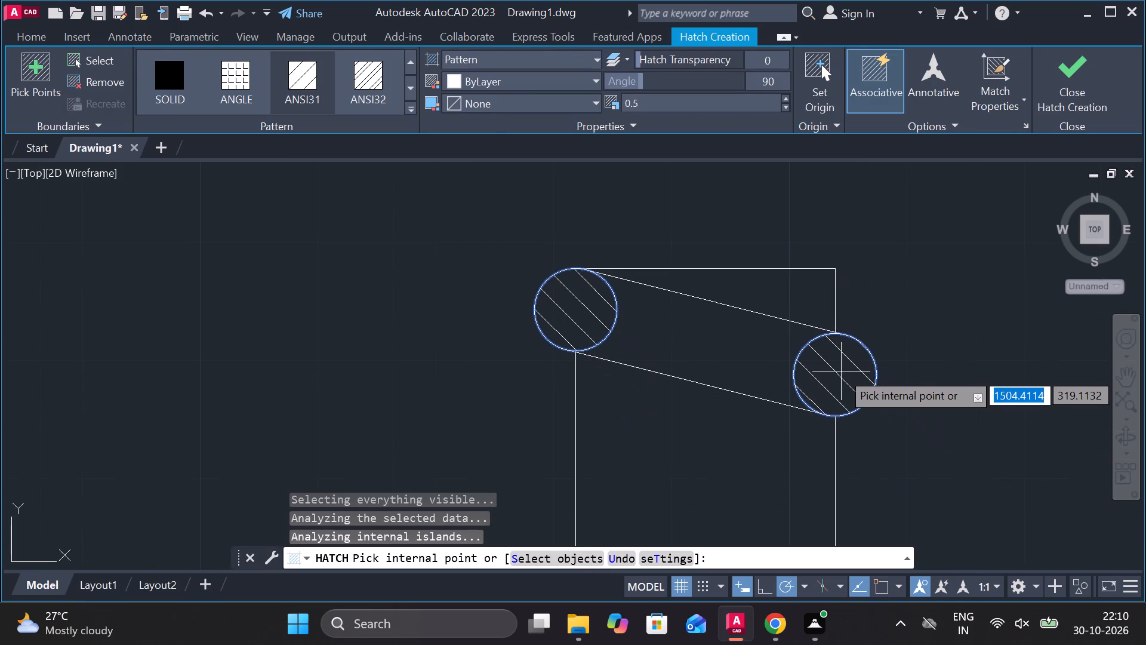
click(1043, 75)
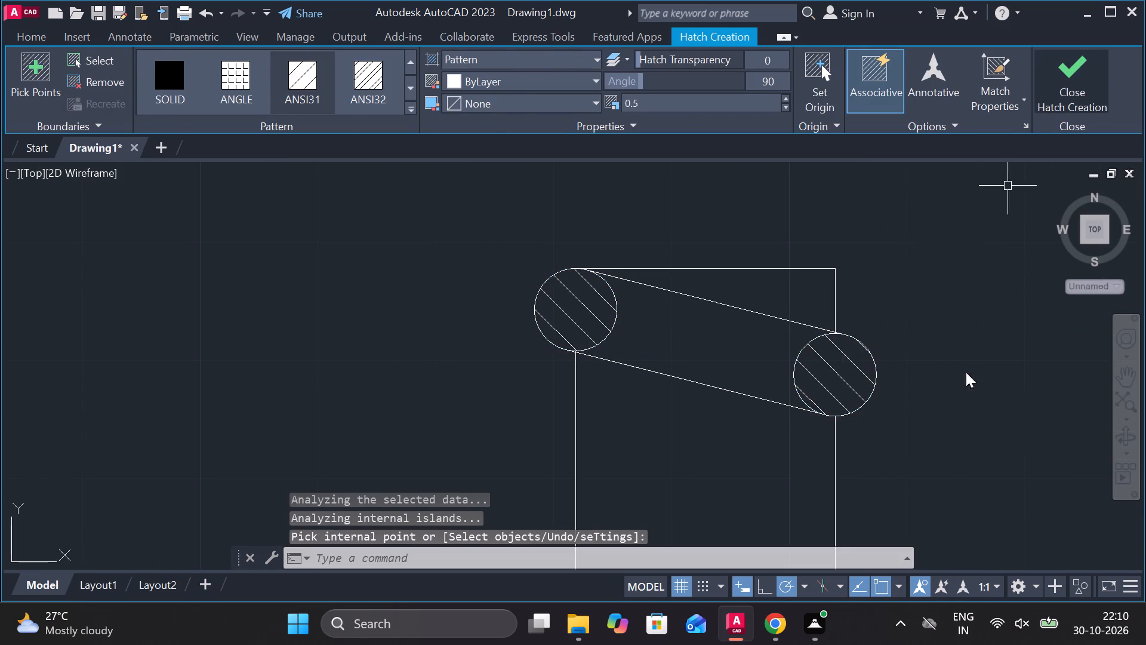
Copy the hatched circles and their two tangent lines, without the rectangle, downward from the left circle's centre as a six-item array spaced 12.5 apart.
scroll(934, 413, down, 1)
middle_drag(934, 413, 888, 334)
key(Escape)
click(594, 239)
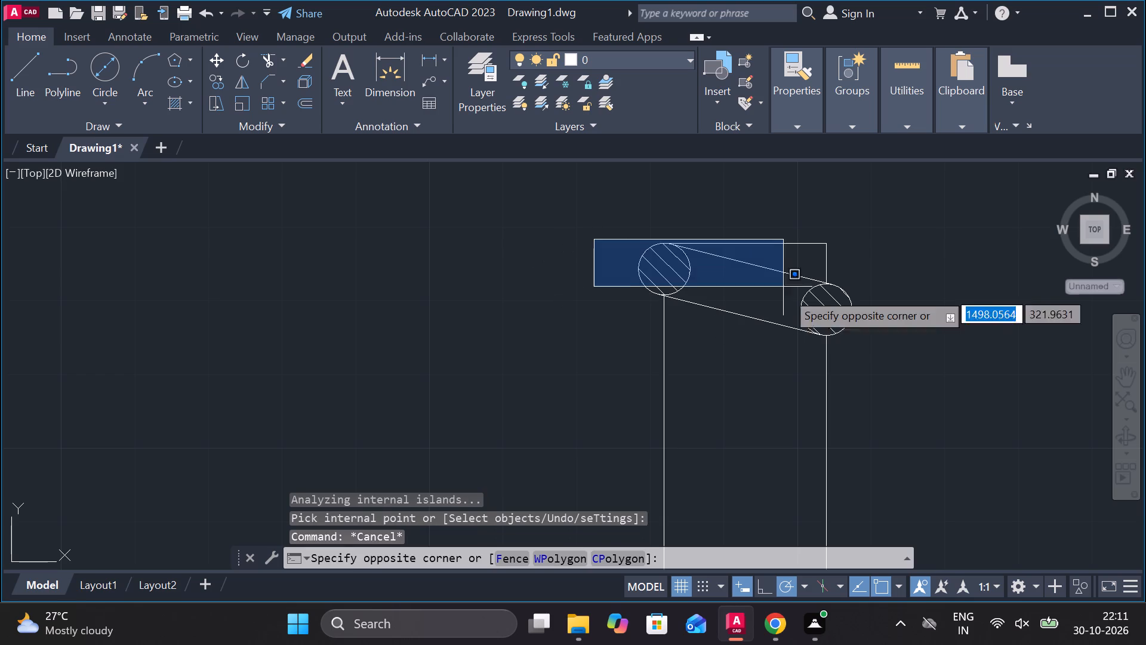
click(862, 348)
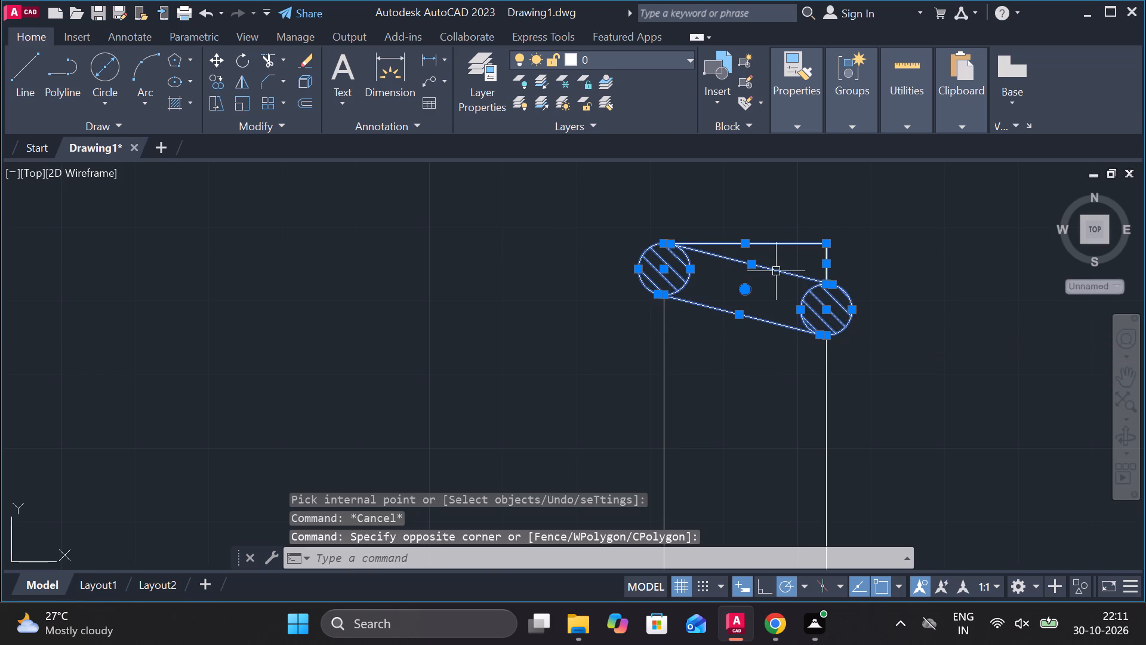
shift+click(765, 237)
shift+click(768, 245)
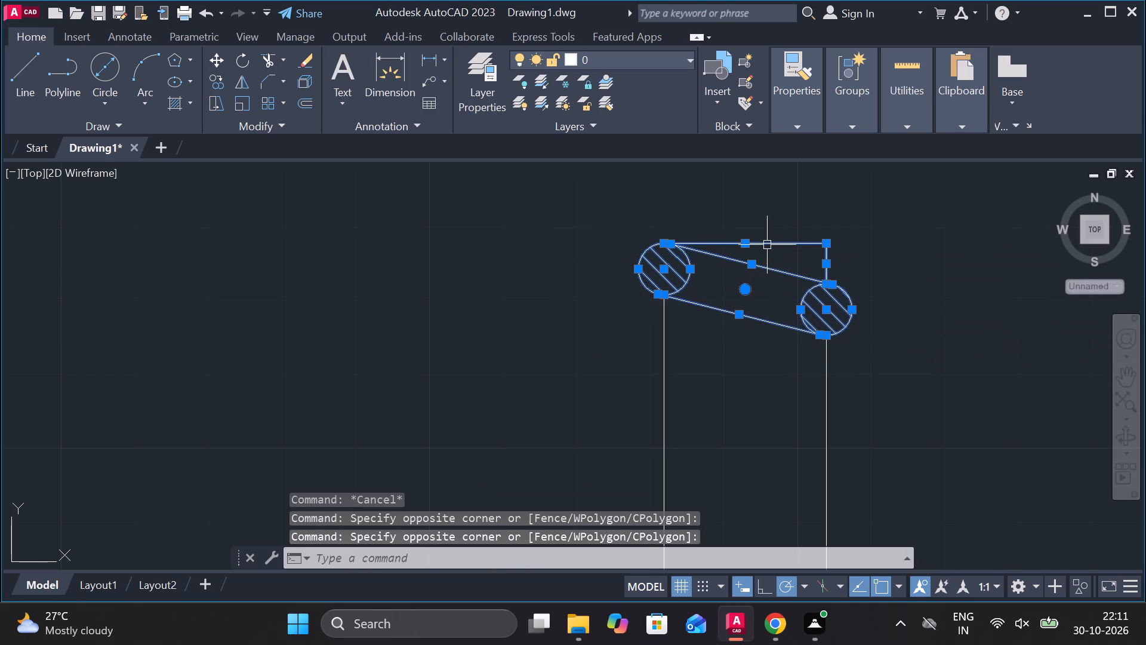
shift+click(762, 245)
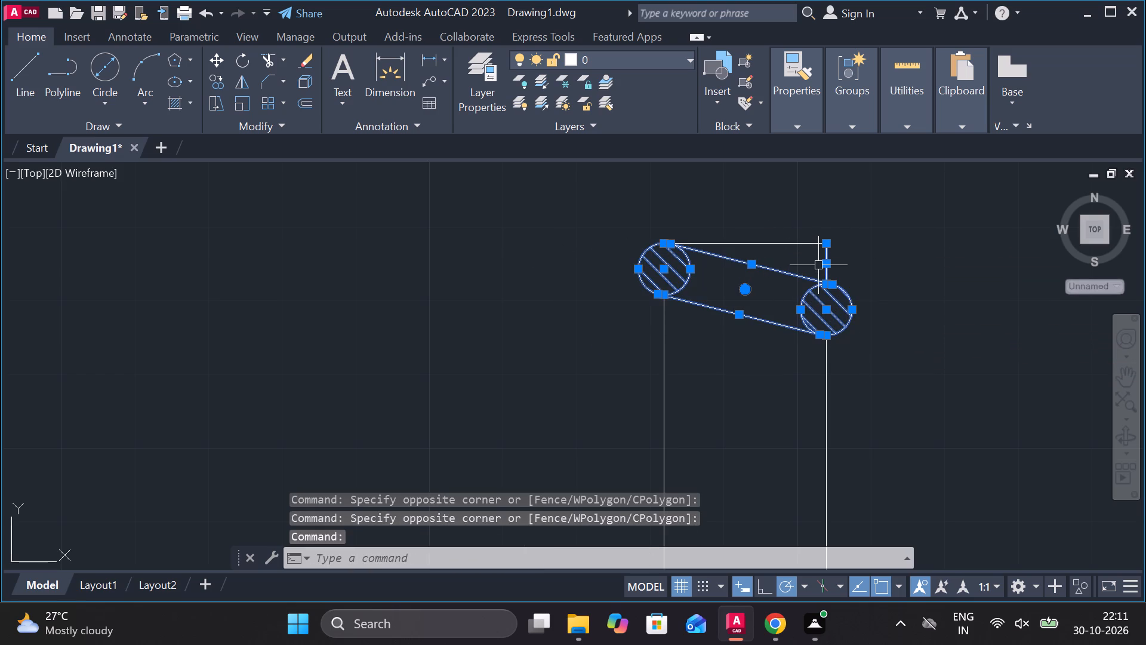
shift+click(825, 260)
scroll(826, 248, up, 2)
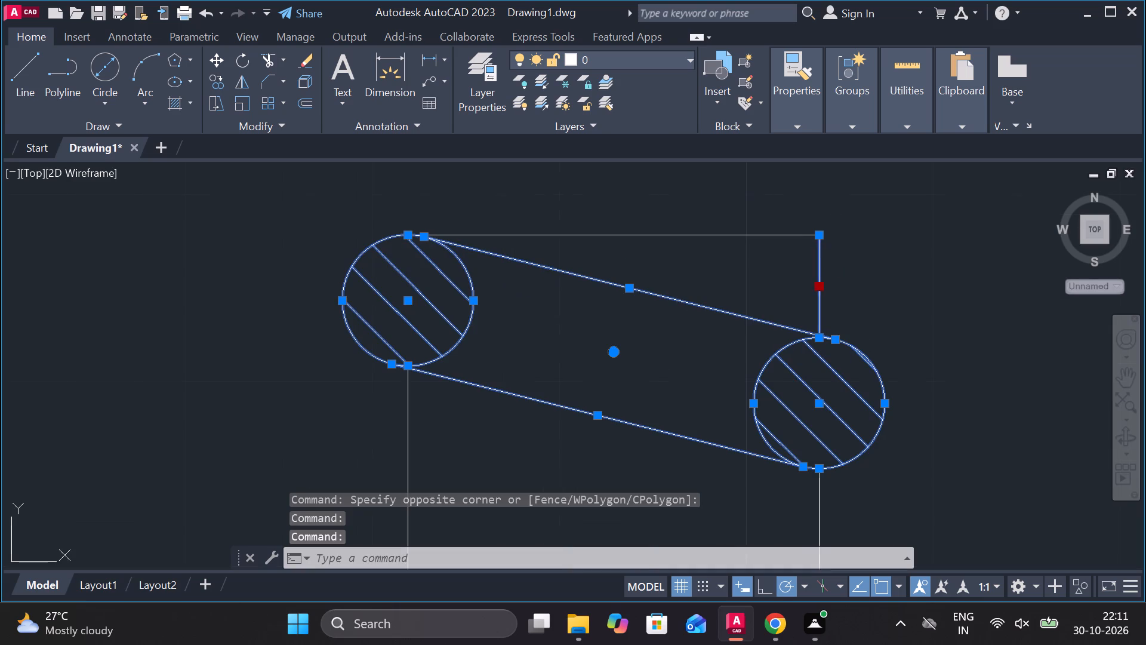
shift+click(815, 265)
shift+drag(839, 266, 818, 266)
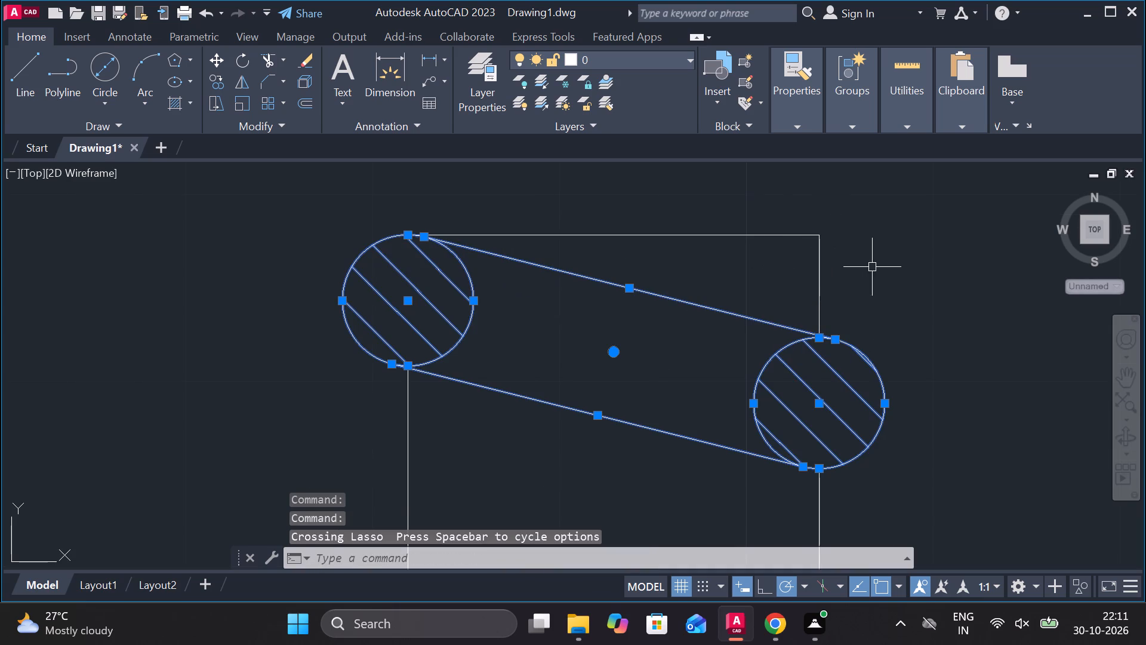
text(co)
key(Return)
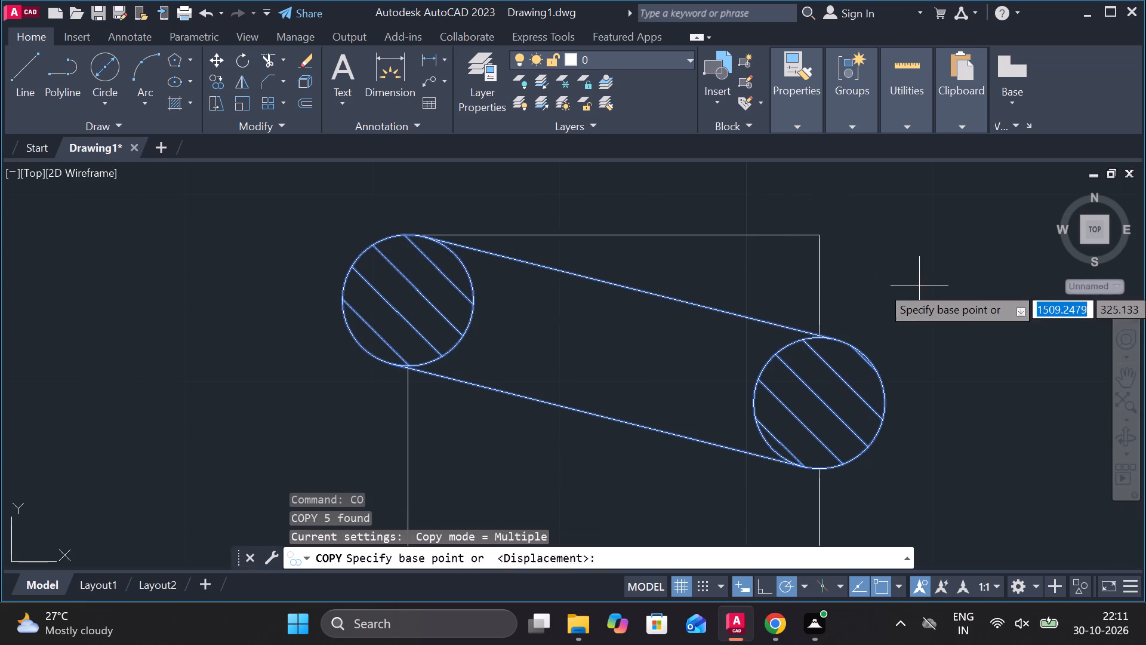
click(409, 297)
scroll(409, 302, down, 2)
middle_drag(414, 358, 449, 214)
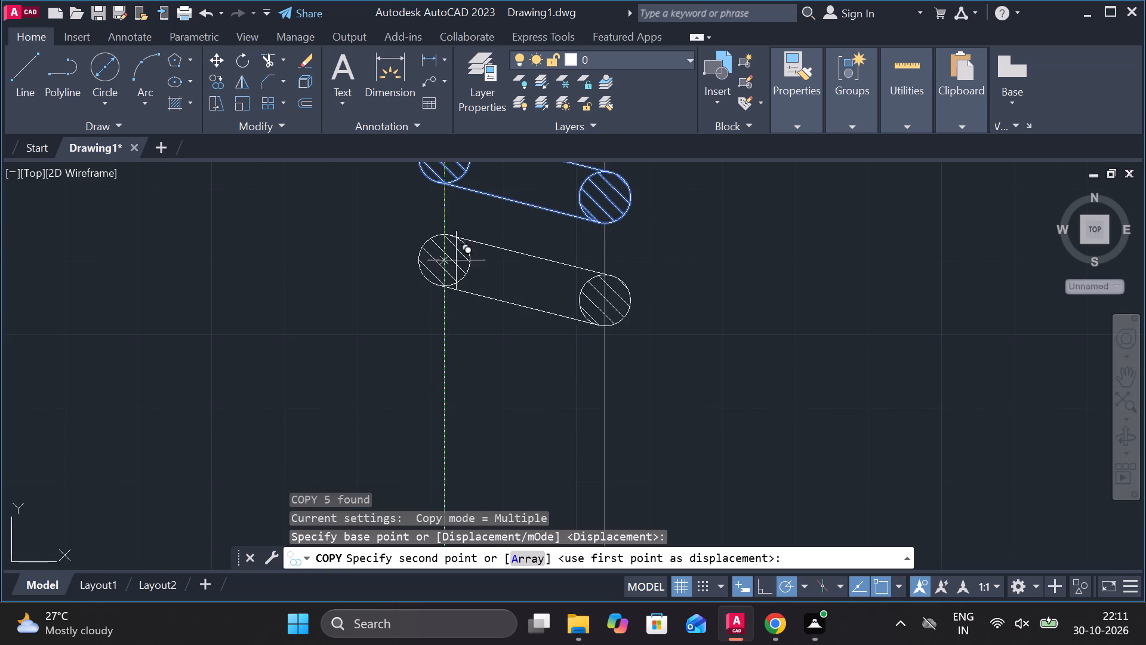
click(522, 558)
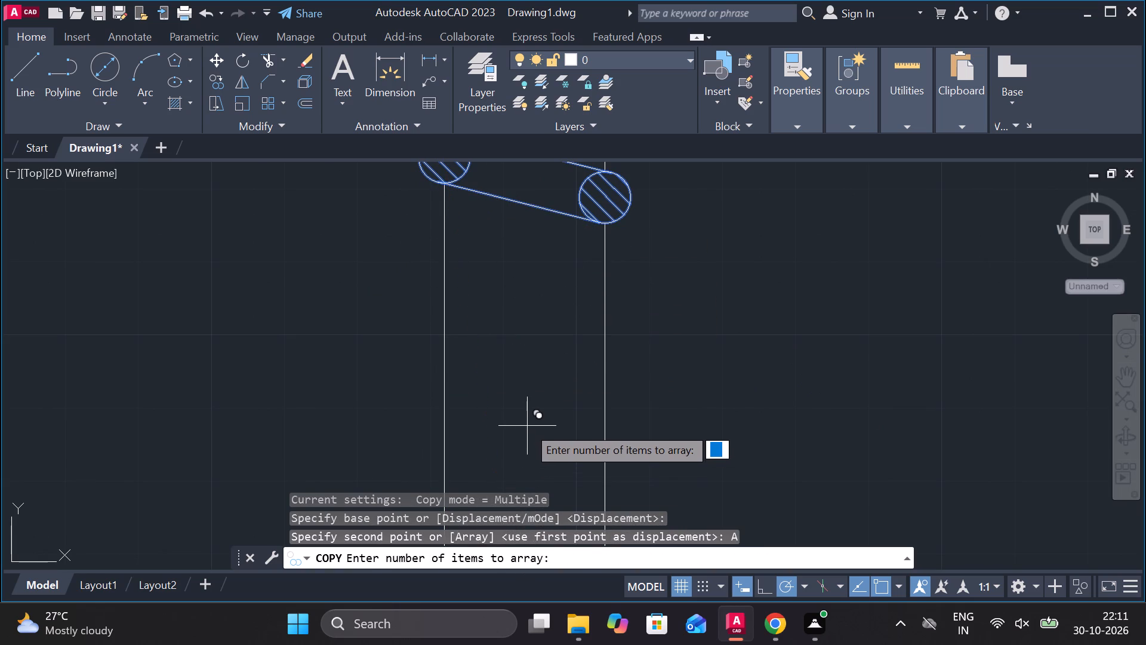
key(6)
key(Return)
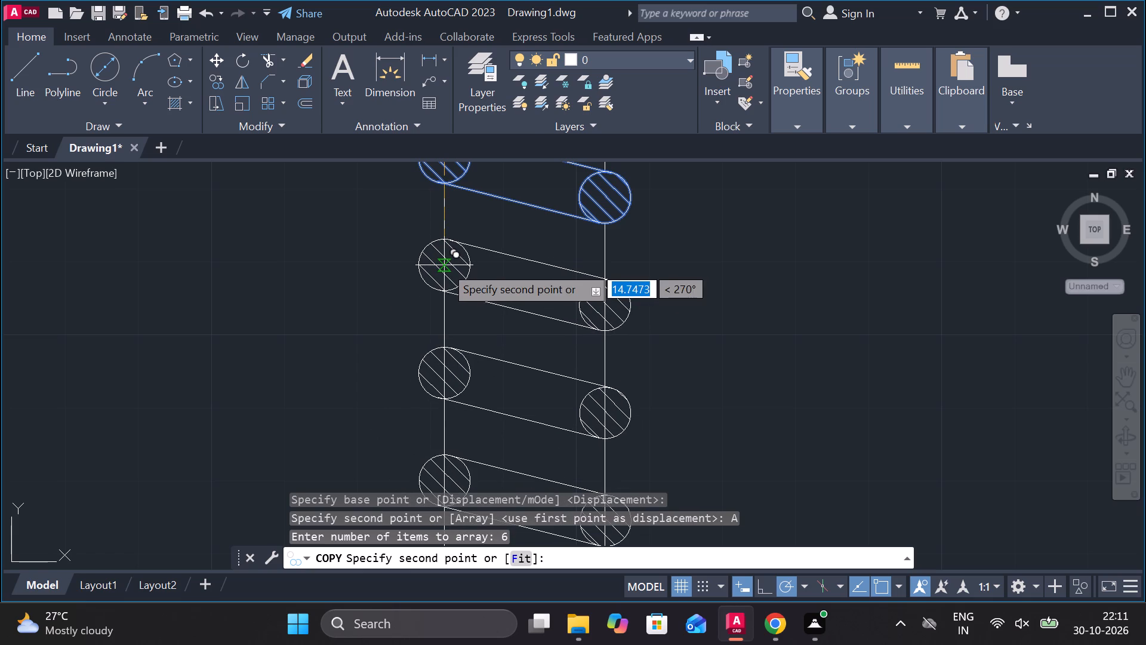
text(12.)
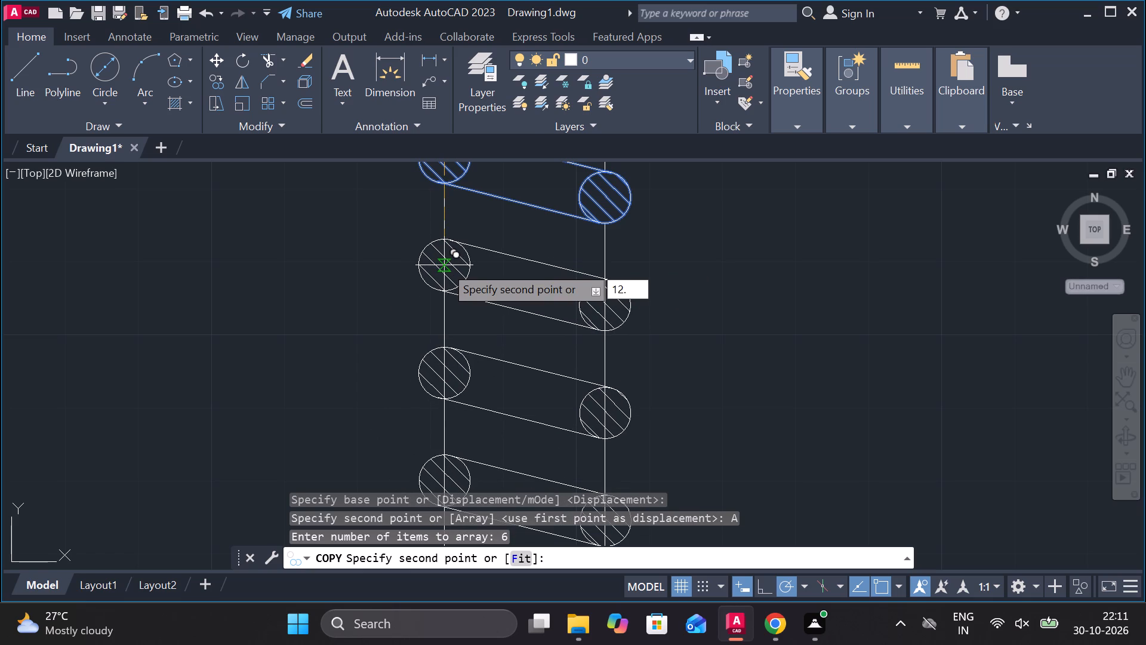
key(5)
key(Return)
scroll(648, 278, down, 2)
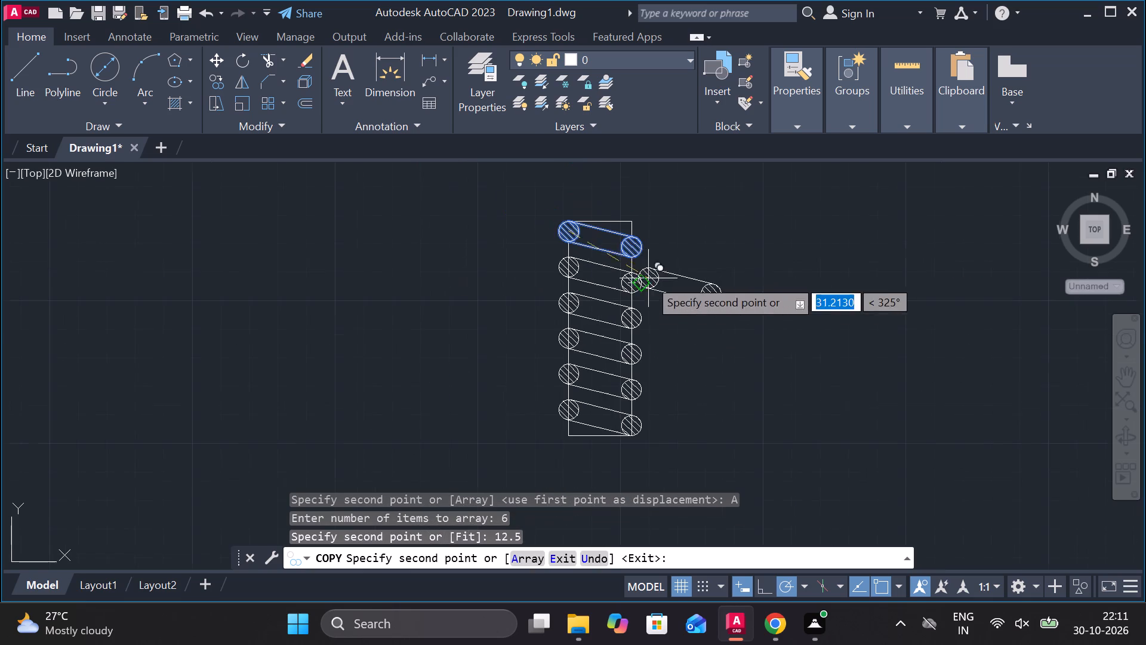
key(Escape)
Trim the rectangle's right side line where it passes through the second and third circles from the top.
scroll(724, 334, up, 2)
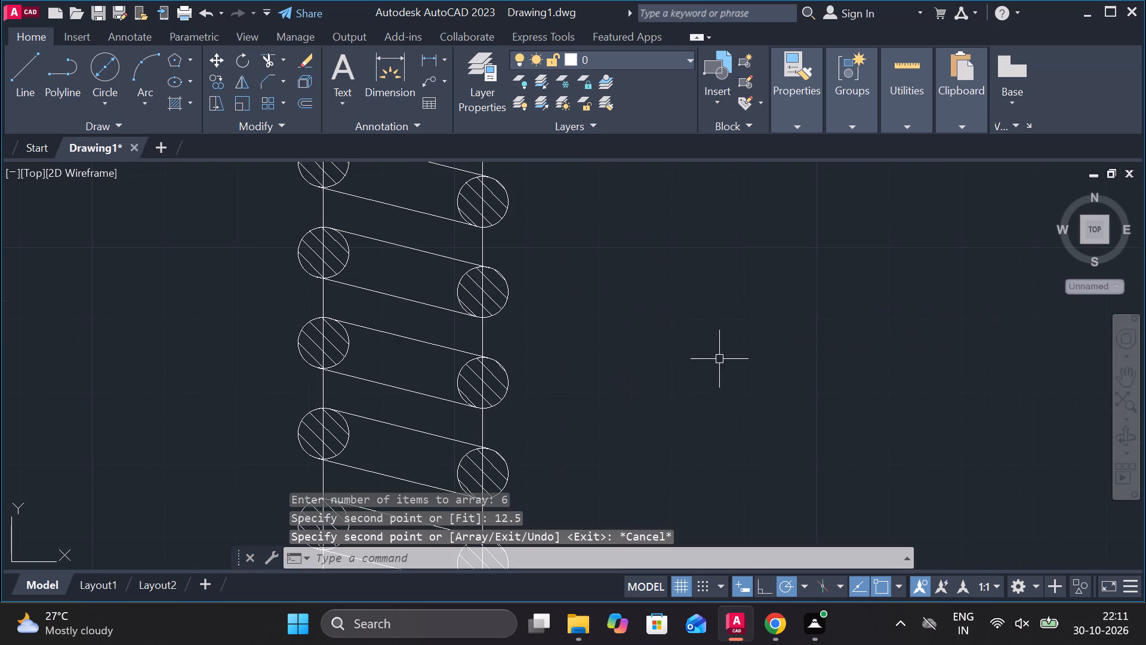
middle_drag(549, 320, 651, 363)
text(tr)
key(space)
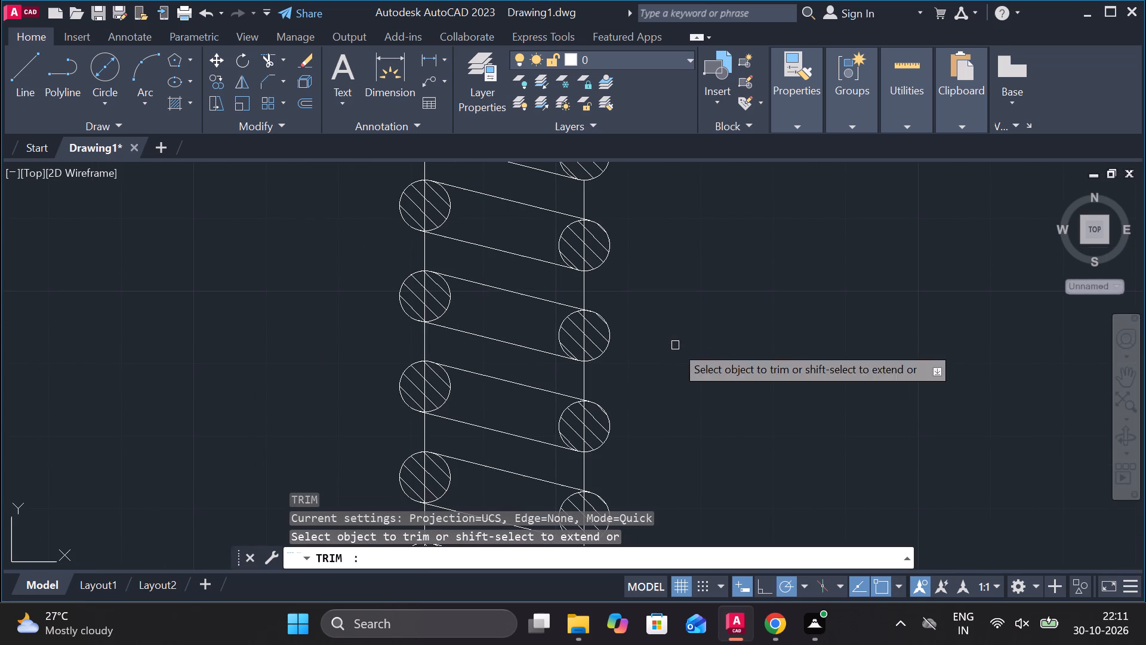
scroll(574, 326, up, 2)
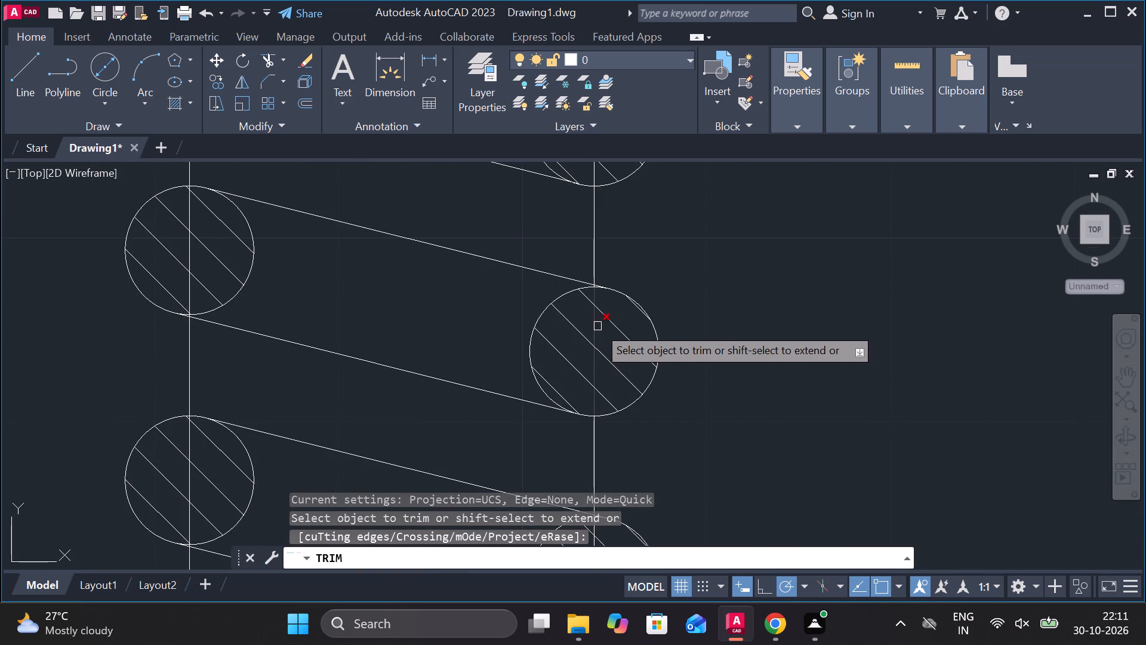
click(597, 326)
middle_drag(637, 251, 648, 469)
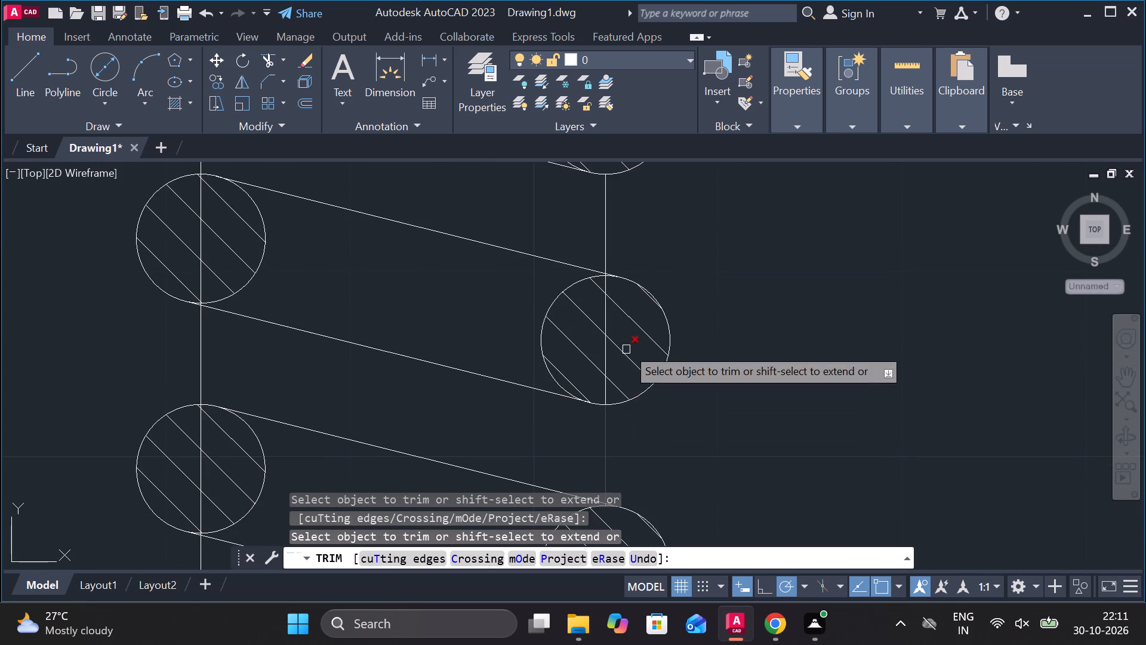
click(603, 349)
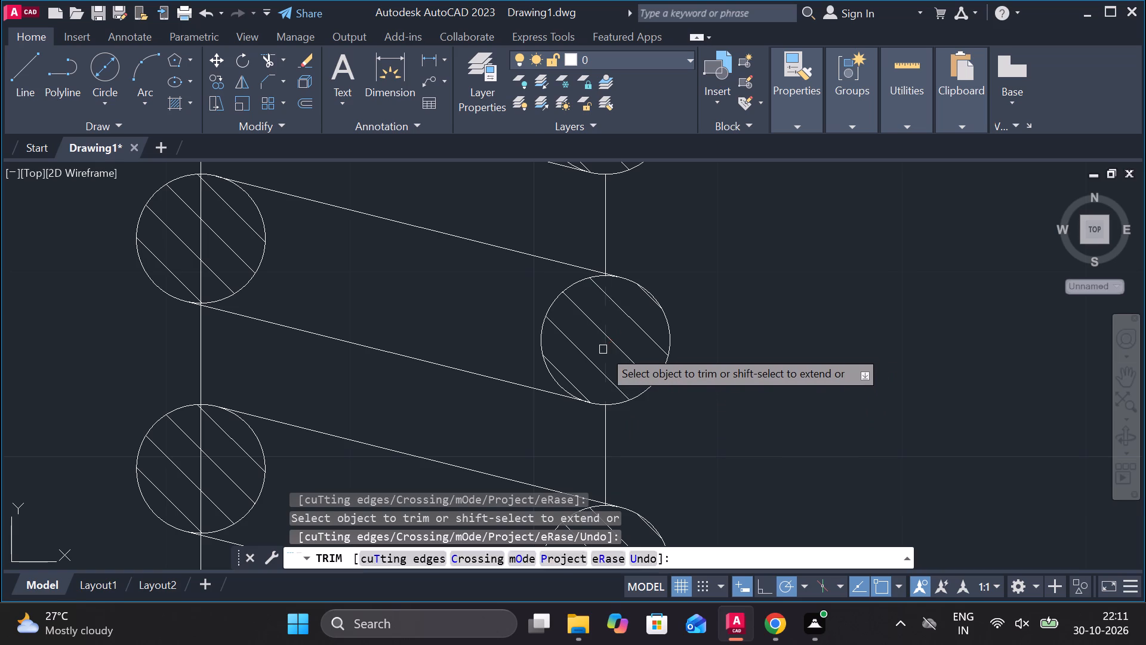
Trim the rectangle's right side line inside the three lowest circles on that side.
middle_drag(673, 241, 688, 444)
scroll(747, 259, down, 1)
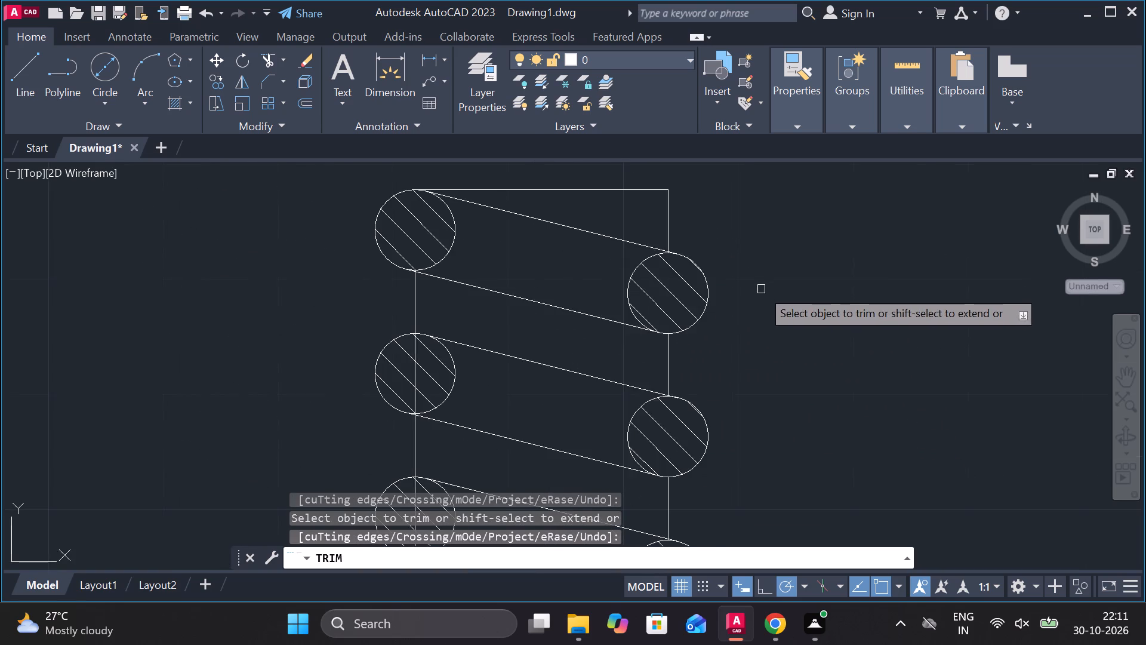
scroll(763, 306, down, 1)
middle_drag(781, 415, 752, 248)
scroll(722, 385, up, 3)
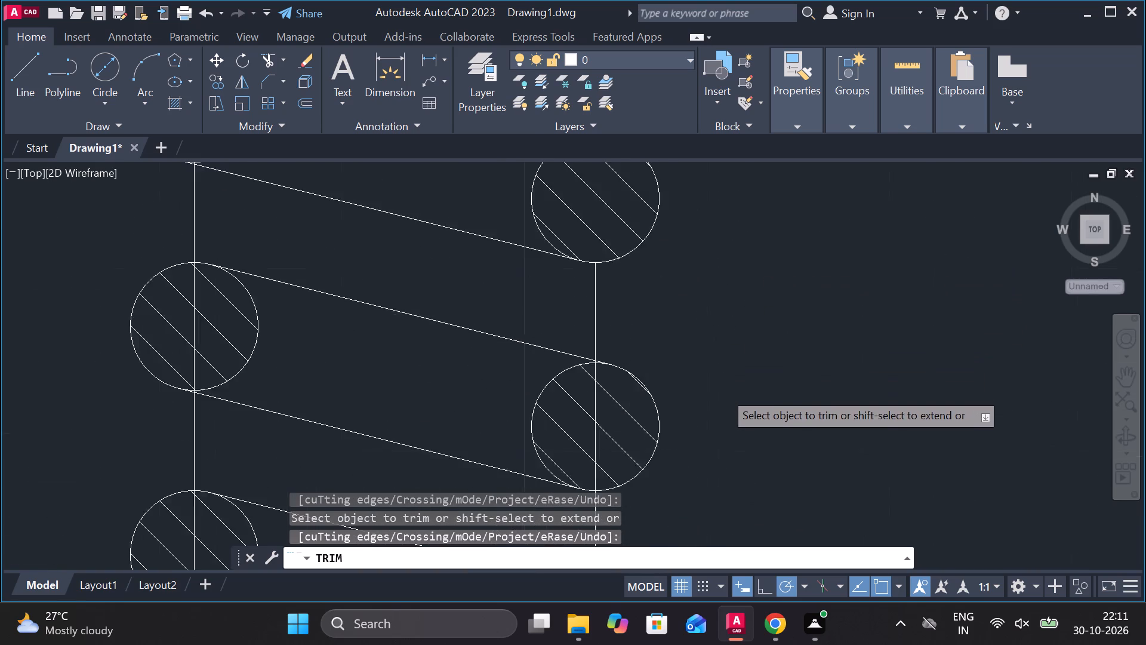
scroll(723, 391, up, 1)
middle_drag(643, 401, 774, 213)
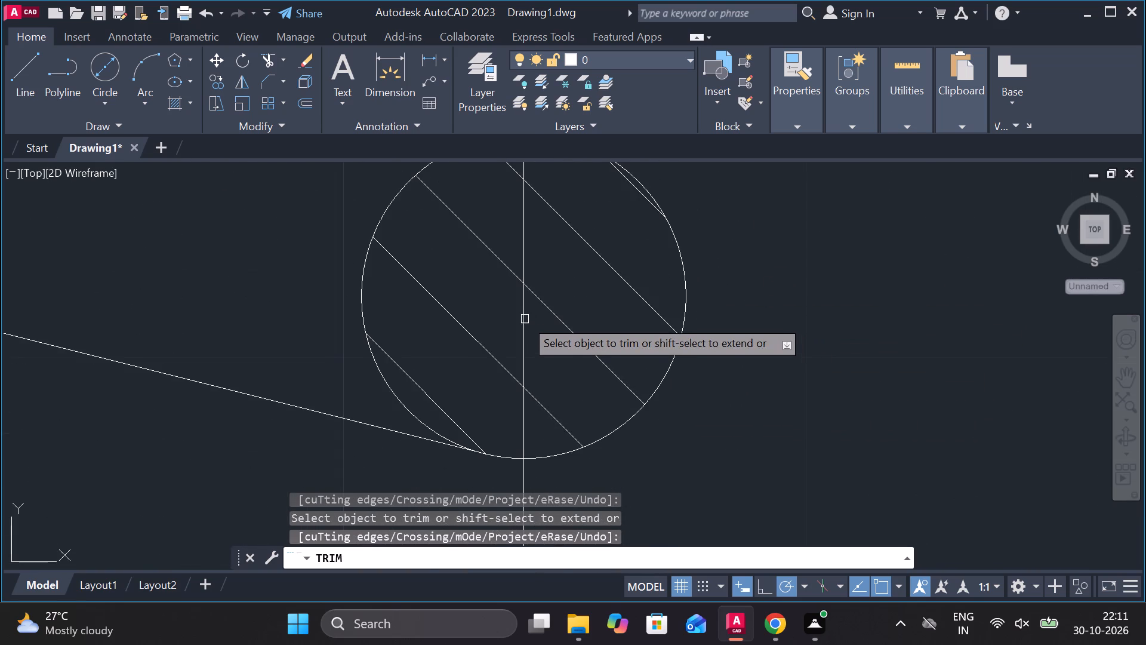
click(521, 317)
scroll(521, 317, down, 3)
middle_drag(550, 392, 667, 303)
scroll(657, 340, up, 3)
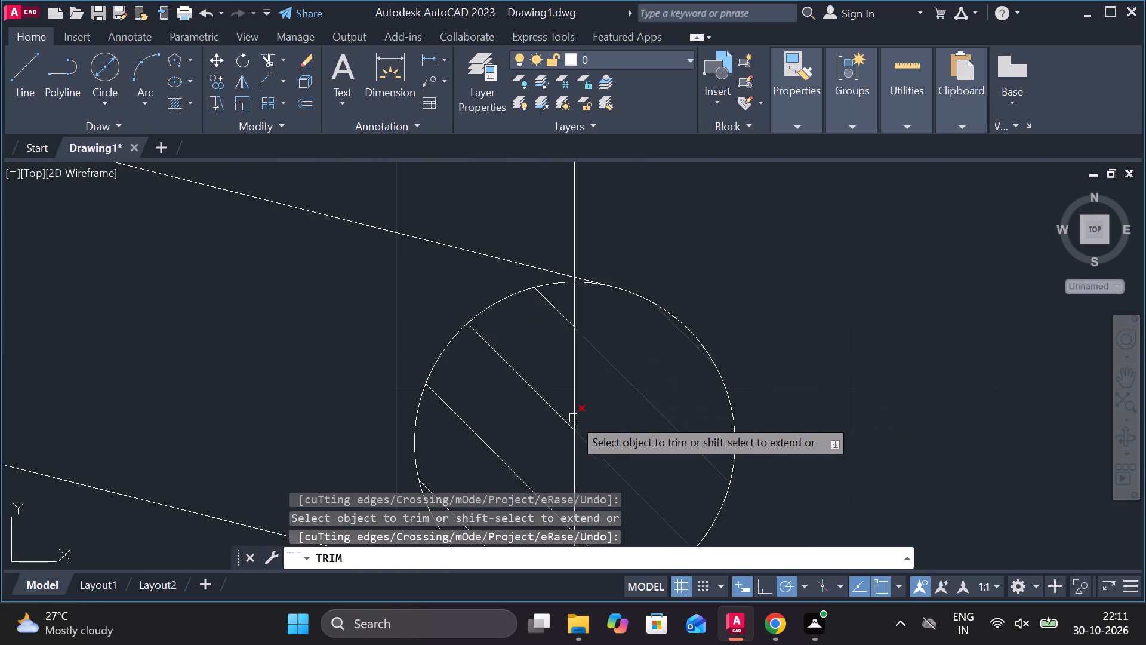
click(577, 400)
scroll(617, 385, down, 3)
middle_drag(787, 401, 800, 296)
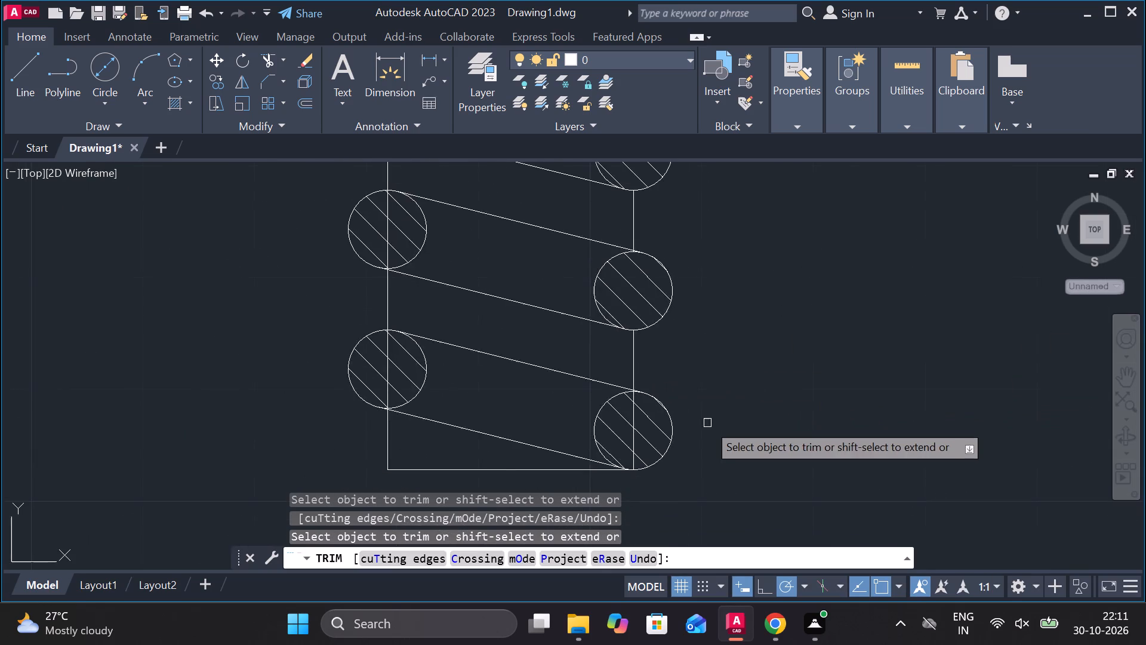
scroll(674, 434, up, 3)
click(501, 383)
Trim the rectangle's left side line inside the three lowest circles on that side.
scroll(583, 368, down, 4)
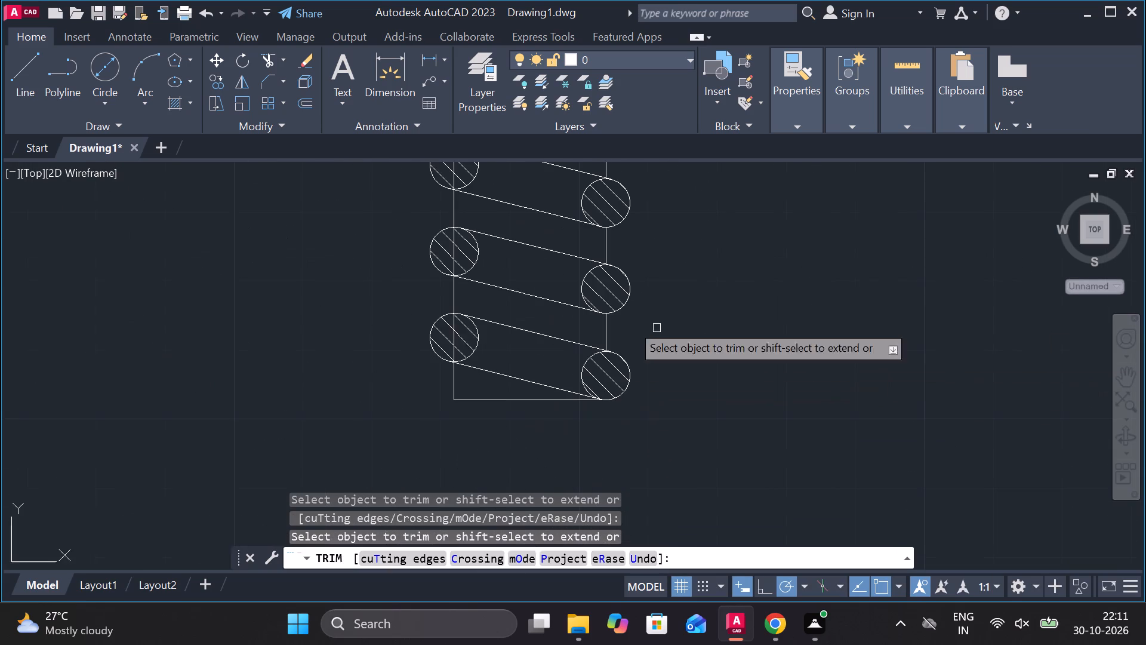
scroll(455, 324, up, 3)
click(440, 371)
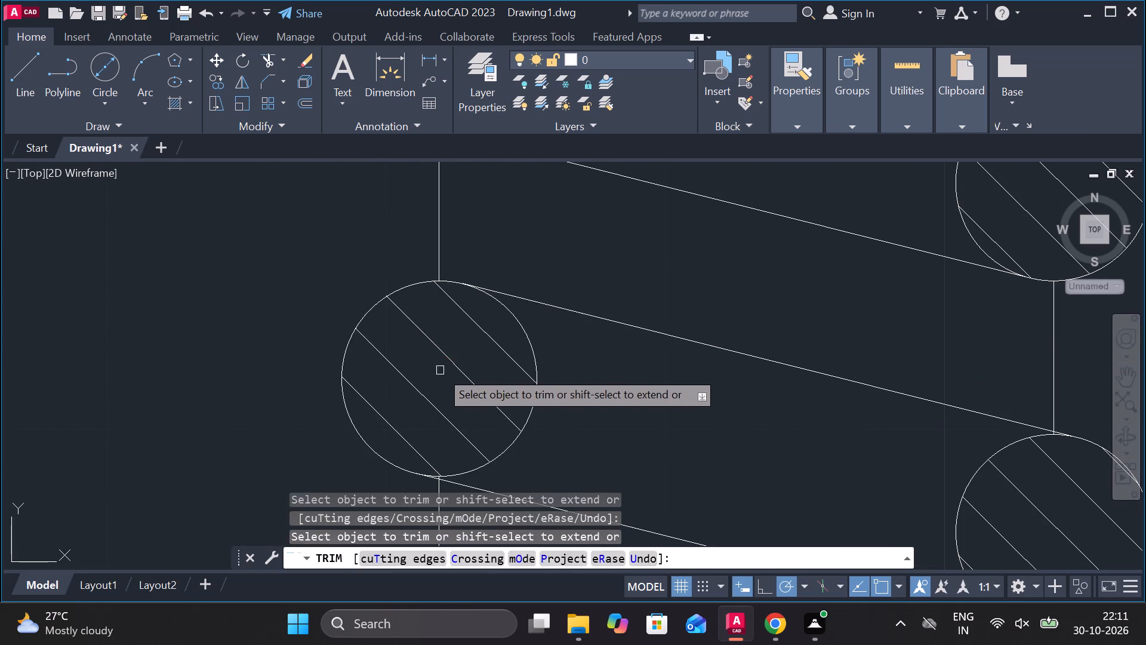
middle_drag(532, 254, 683, 579)
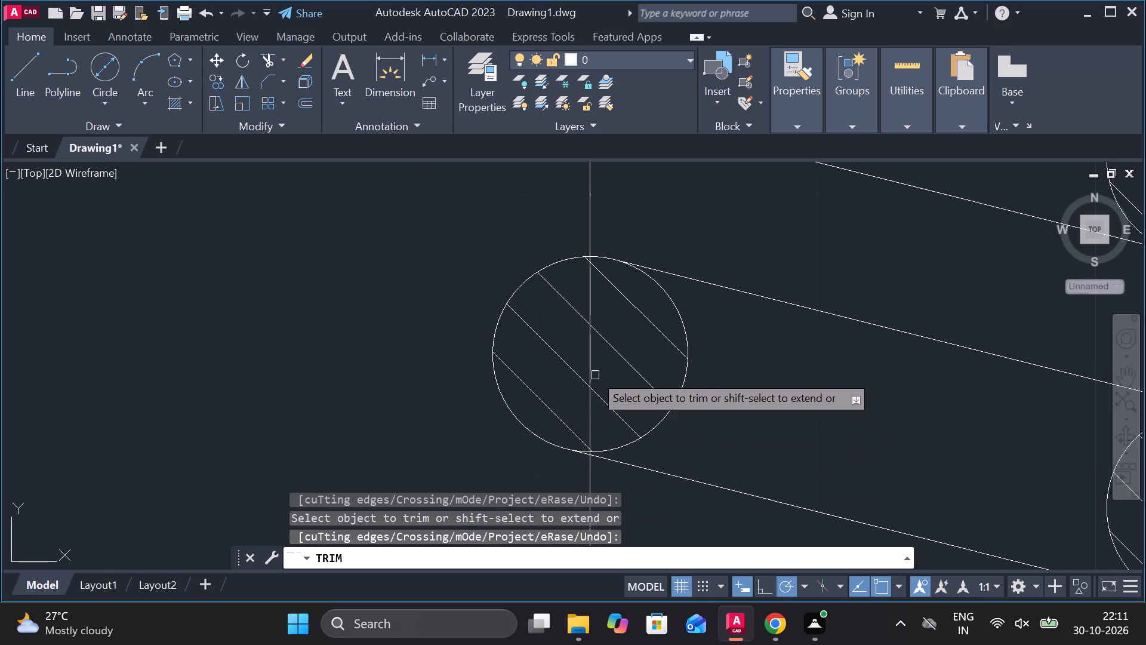
click(583, 364)
click(594, 372)
scroll(594, 372, down, 2)
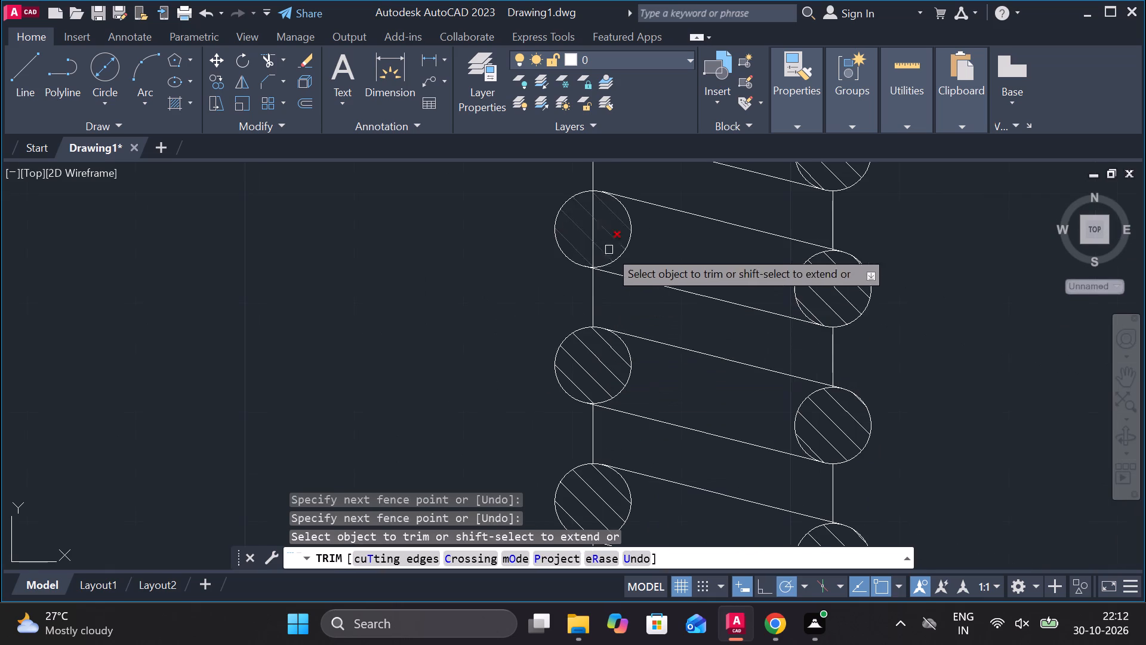
scroll(598, 226, up, 2)
click(581, 231)
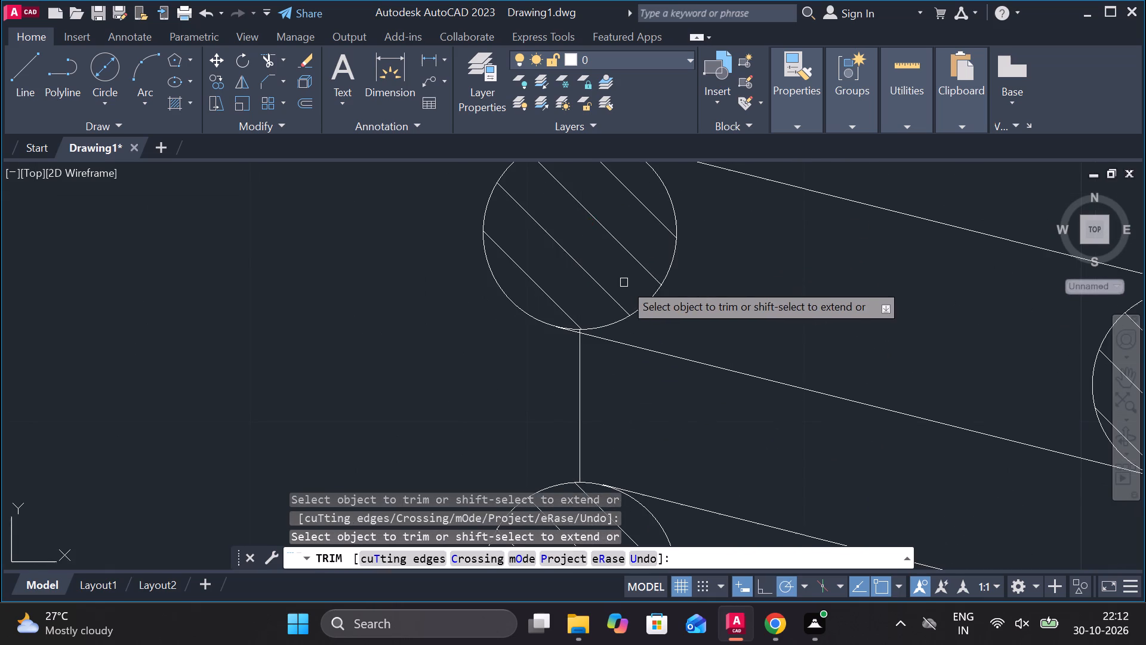
Trim the rectangle's left side line inside the third and second circles from the top, and end the trimming.
scroll(628, 289, down, 2)
middle_drag(519, 226, 494, 363)
middle_drag(531, 219, 523, 259)
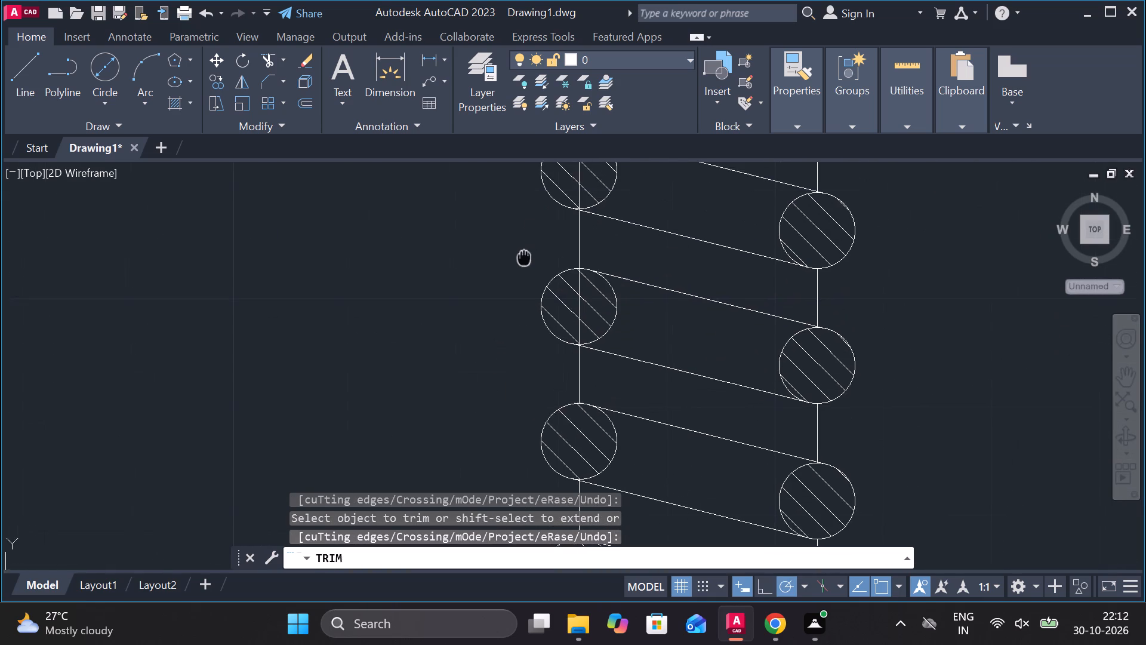
middle_drag(523, 259, 522, 260)
scroll(602, 302, up, 3)
click(492, 342)
scroll(492, 342, down, 3)
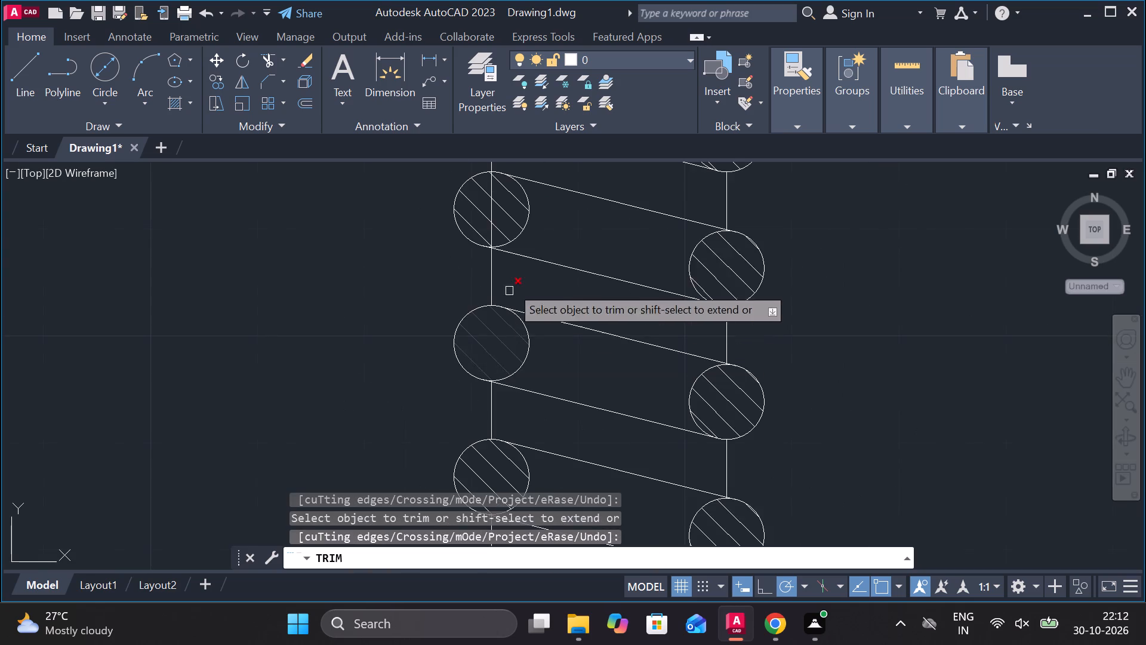
middle_drag(384, 226, 367, 394)
scroll(382, 303, down, 1)
scroll(417, 377, up, 4)
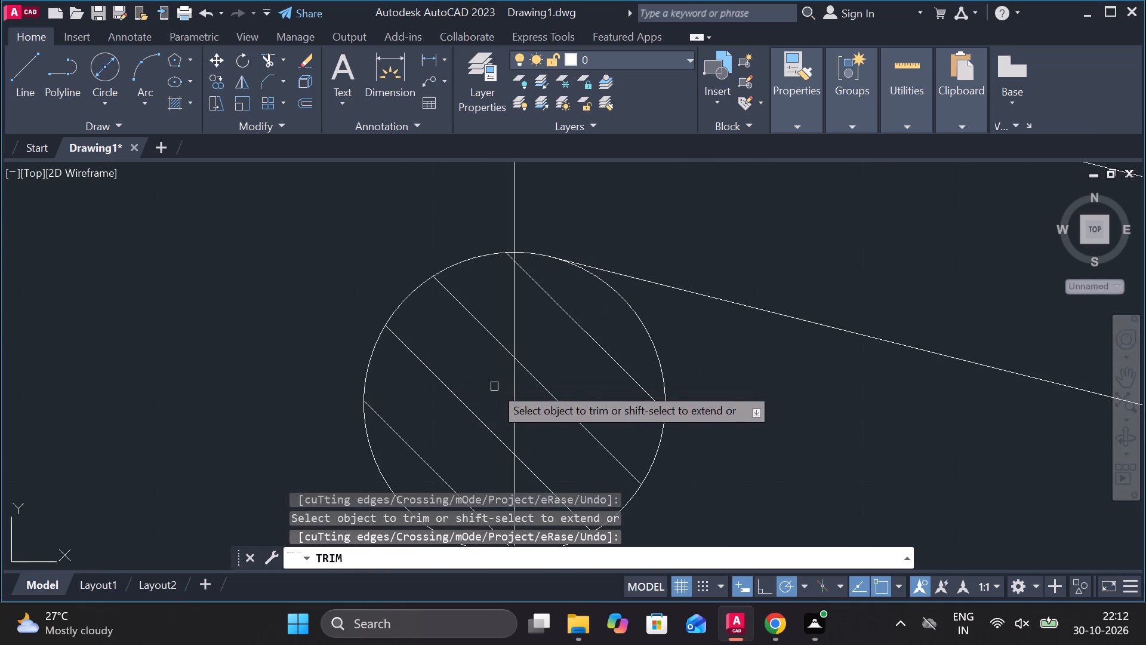
click(516, 398)
scroll(513, 392, down, 4)
middle_drag(806, 385, 780, 317)
key(Escape)
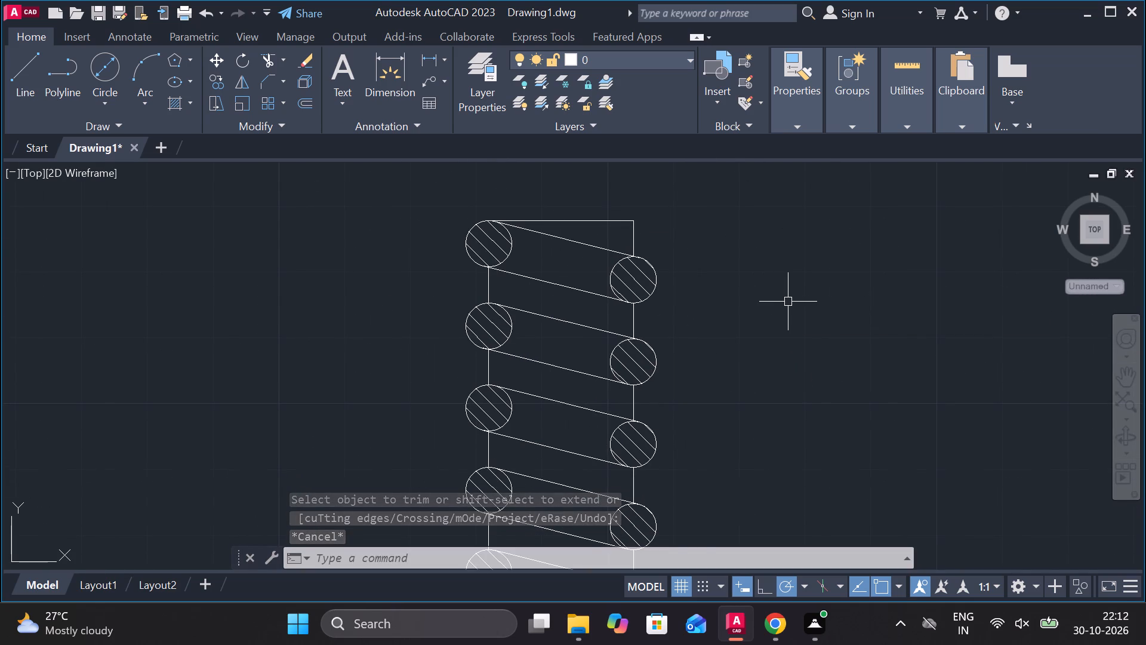
Copy the whole spring, including its rectangle, to the free space beside the undimensioned bolt views in the right-hand group of parts.
scroll(788, 302, down, 3)
key(Escape)
click(653, 244)
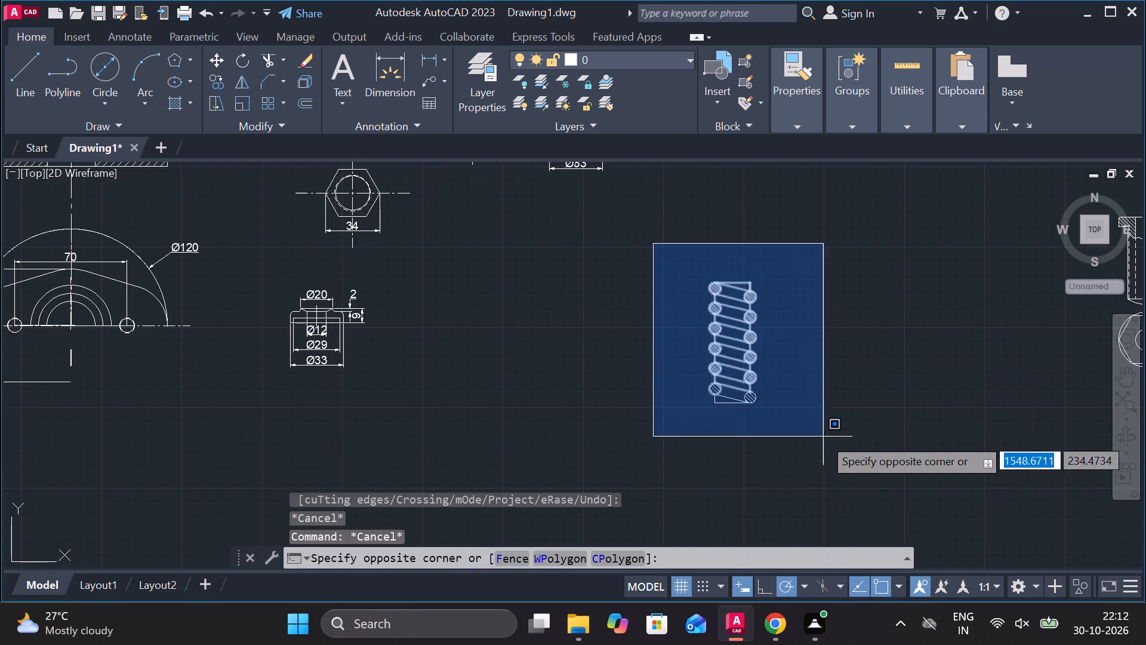
click(825, 443)
text(co)
key(Return)
click(825, 441)
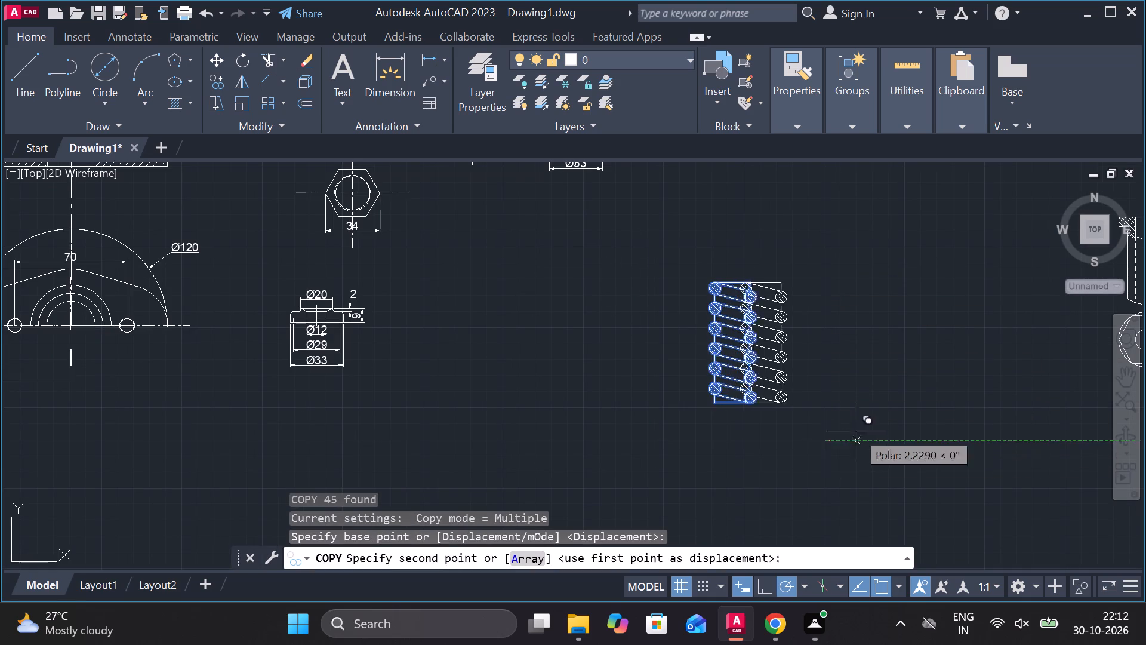
scroll(875, 416, down, 2)
middle_drag(862, 416, 847, 418)
click(1077, 389)
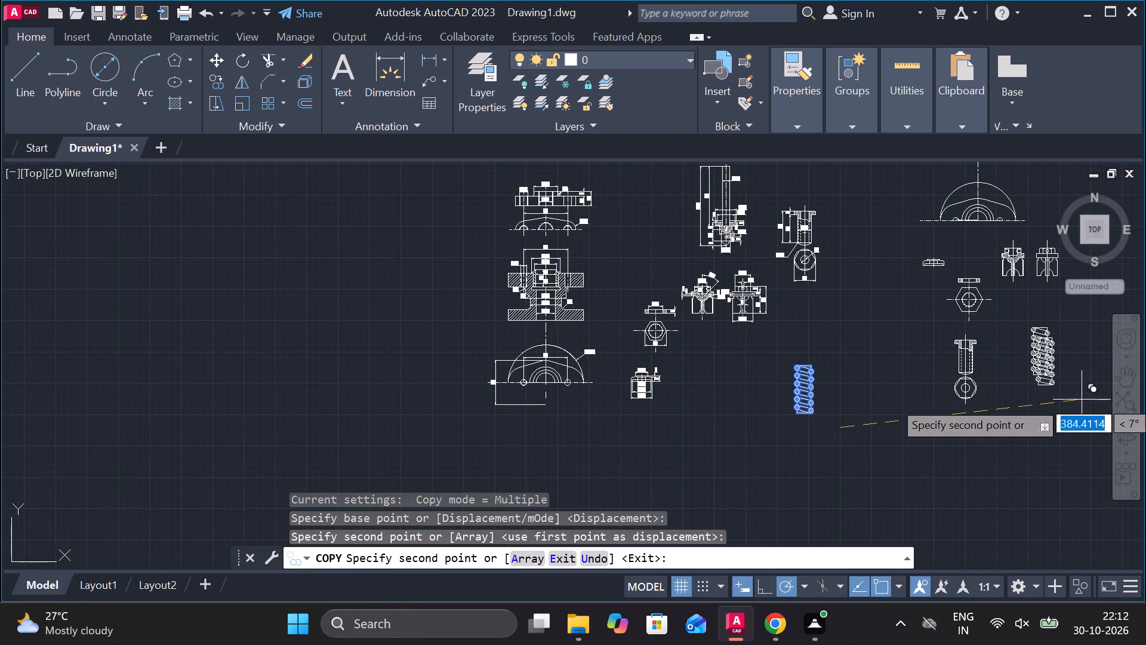
key(Escape)
Add a vertical linear dimension between the centres of the original spring's top two left circles, placed left of the spring.
scroll(826, 388, up, 4)
middle_drag(791, 401, 776, 373)
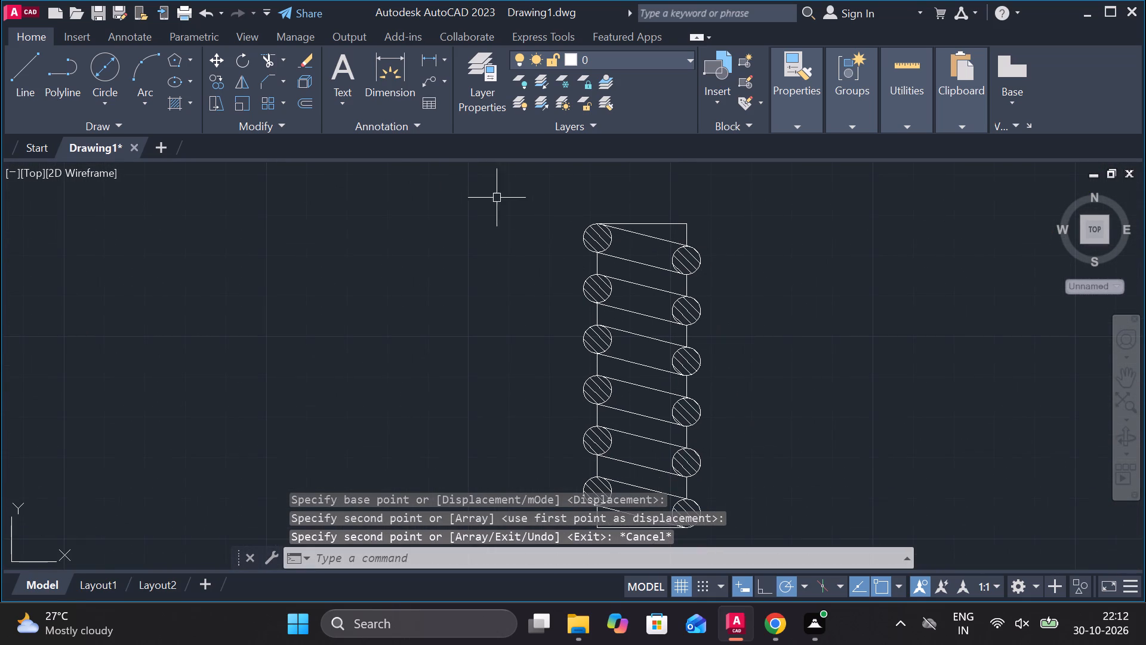
click(423, 57)
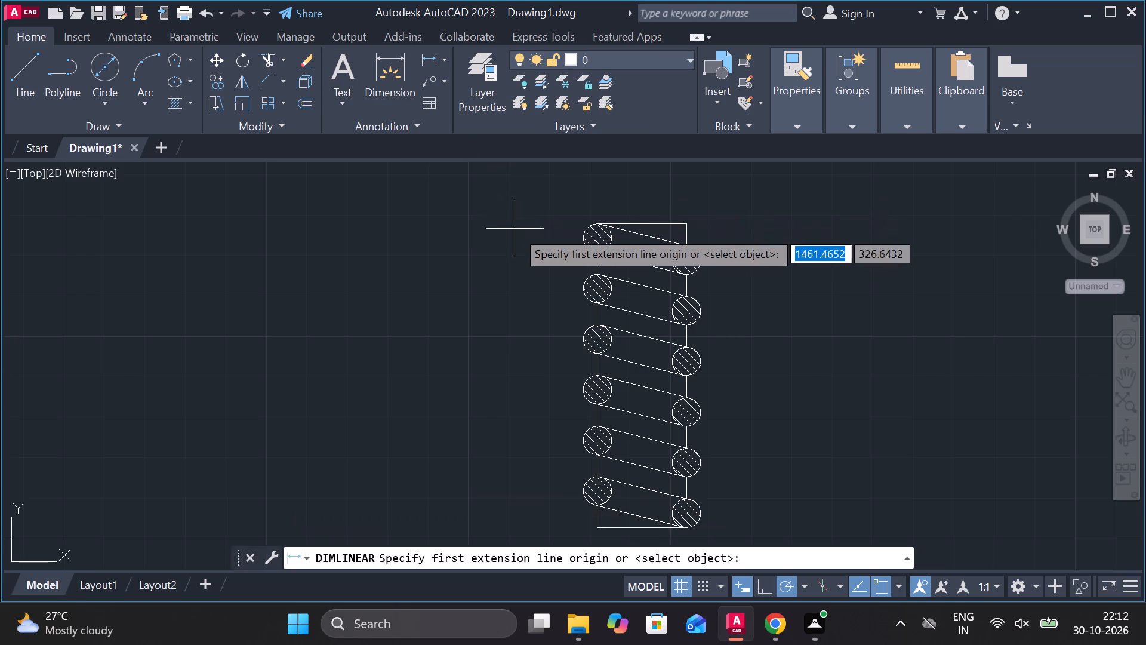
scroll(529, 241, up, 2)
click(692, 238)
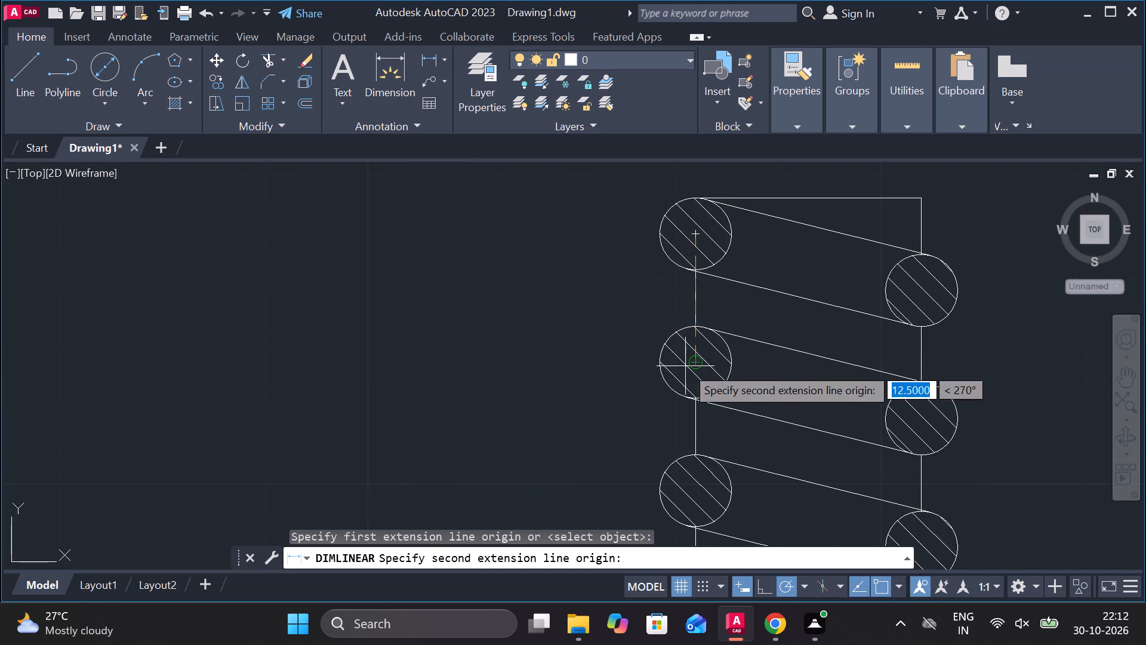
click(690, 360)
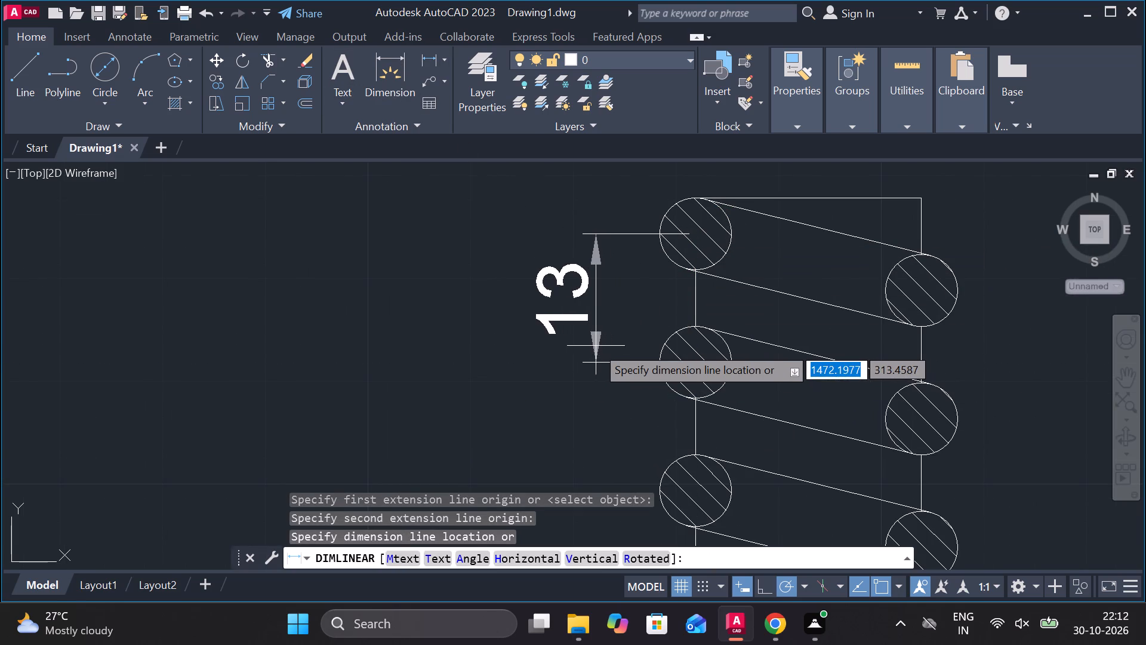
click(596, 346)
key(Escape)
Replace the text of the coil pitch dimension with 12.4.
double_click(572, 270)
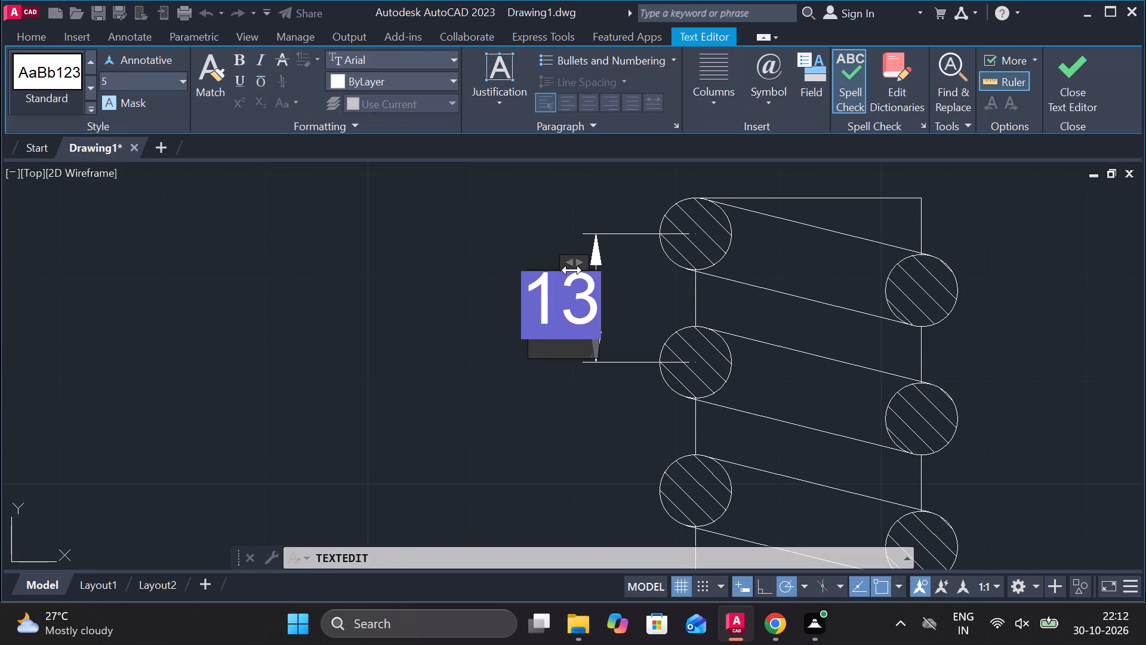
key(Right)
key(BackSpace)
text(12.4)
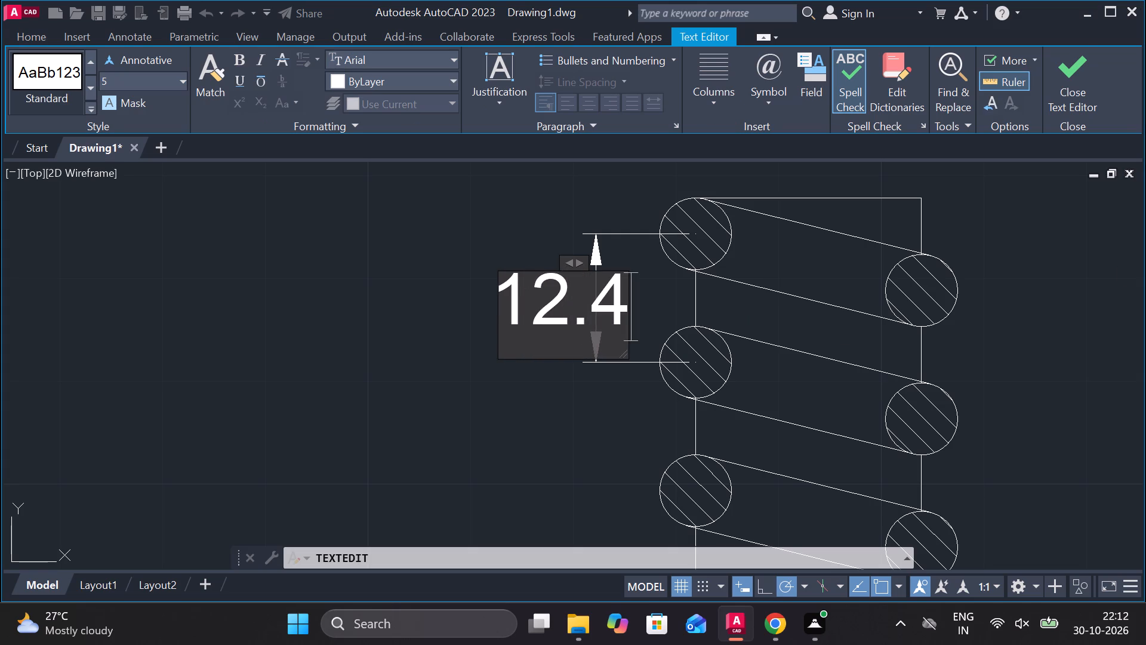
click(1070, 64)
Add a vertical linear dimension for the rectangle's full height, placed to the right of the spring.
middle_drag(989, 345, 901, 325)
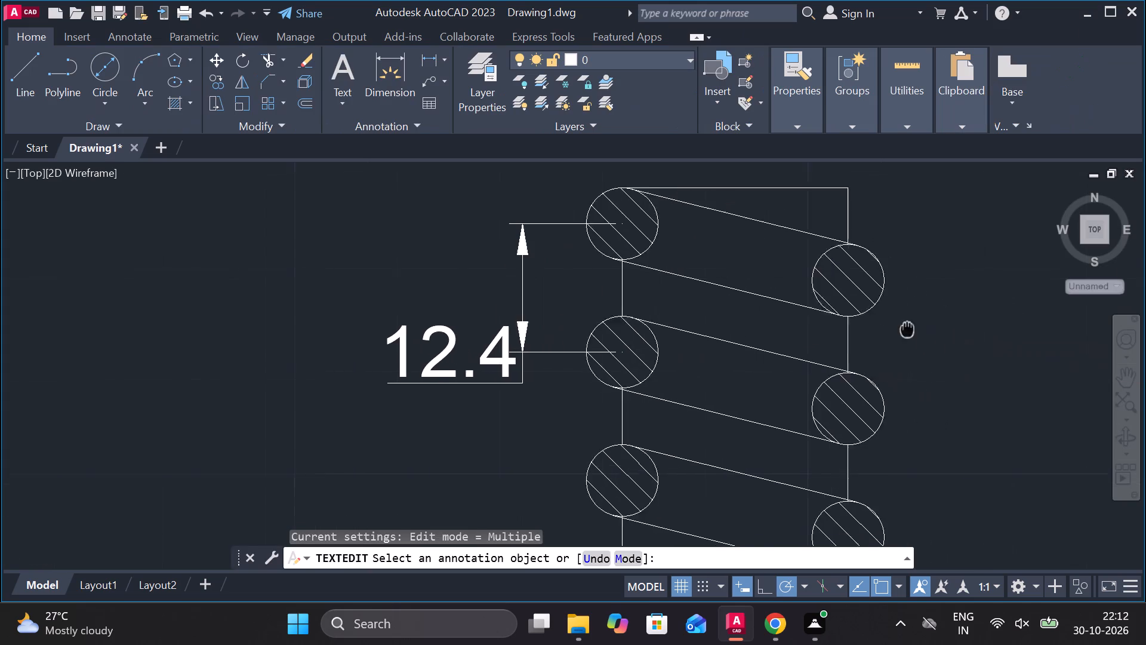
middle_drag(901, 325, 899, 323)
click(424, 61)
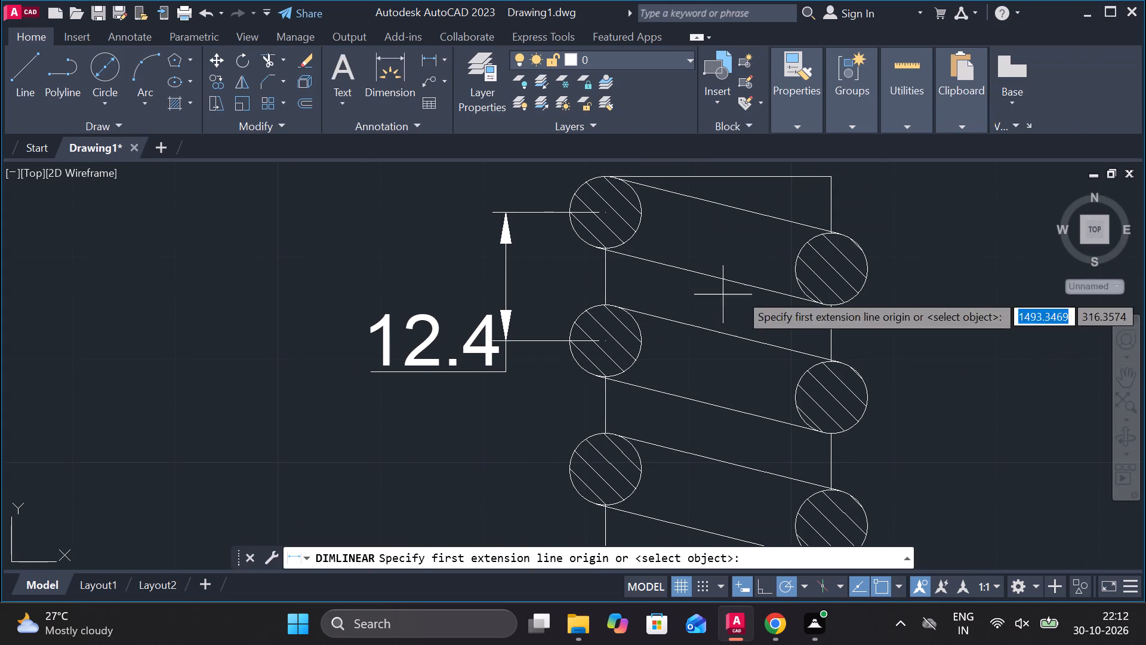
click(838, 176)
scroll(875, 263, down, 3)
scroll(877, 459, up, 3)
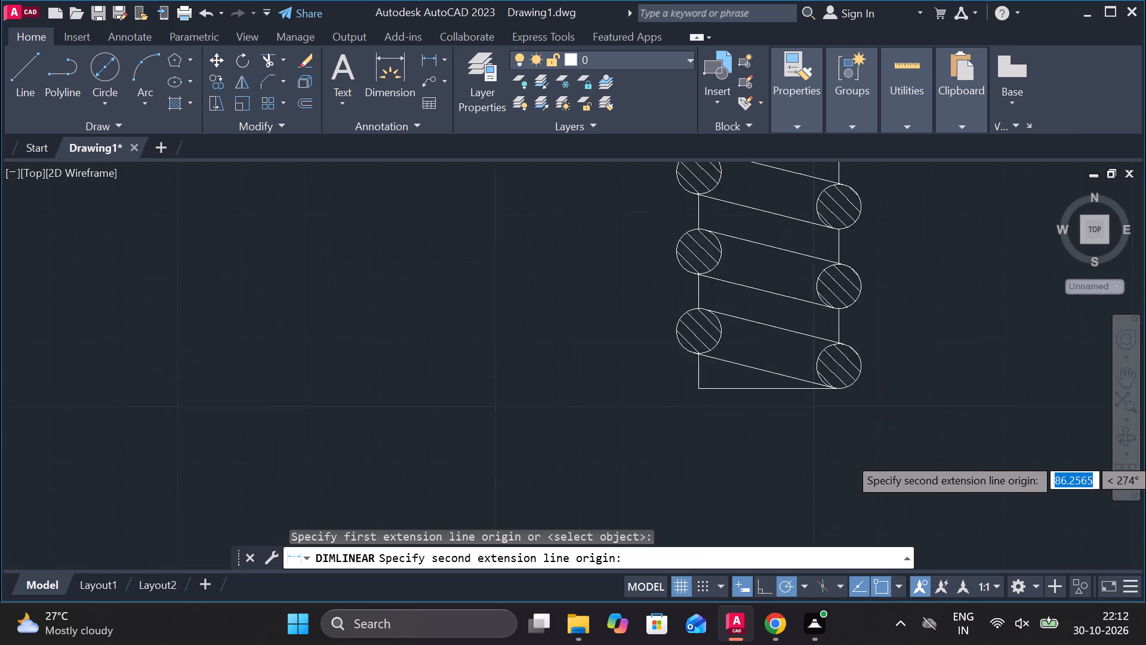
click(817, 354)
scroll(833, 352, down, 2)
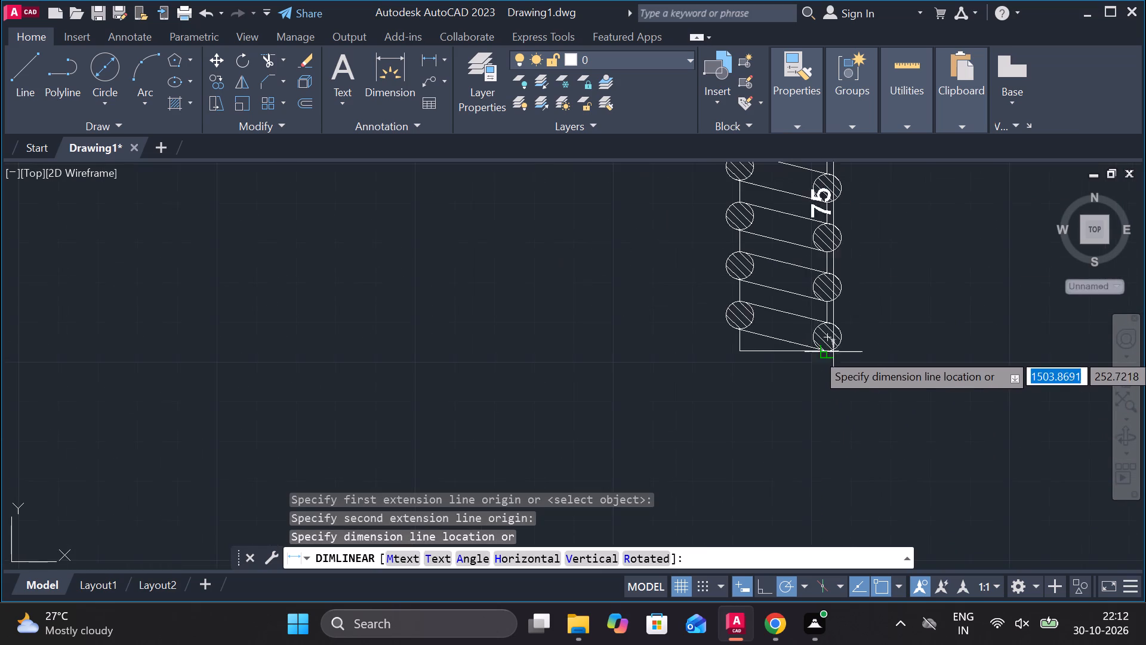
middle_drag(876, 357, 865, 399)
click(882, 377)
Add a horizontal linear dimension for the rectangle's bottom width, placed below the spring.
middle_drag(856, 416, 812, 416)
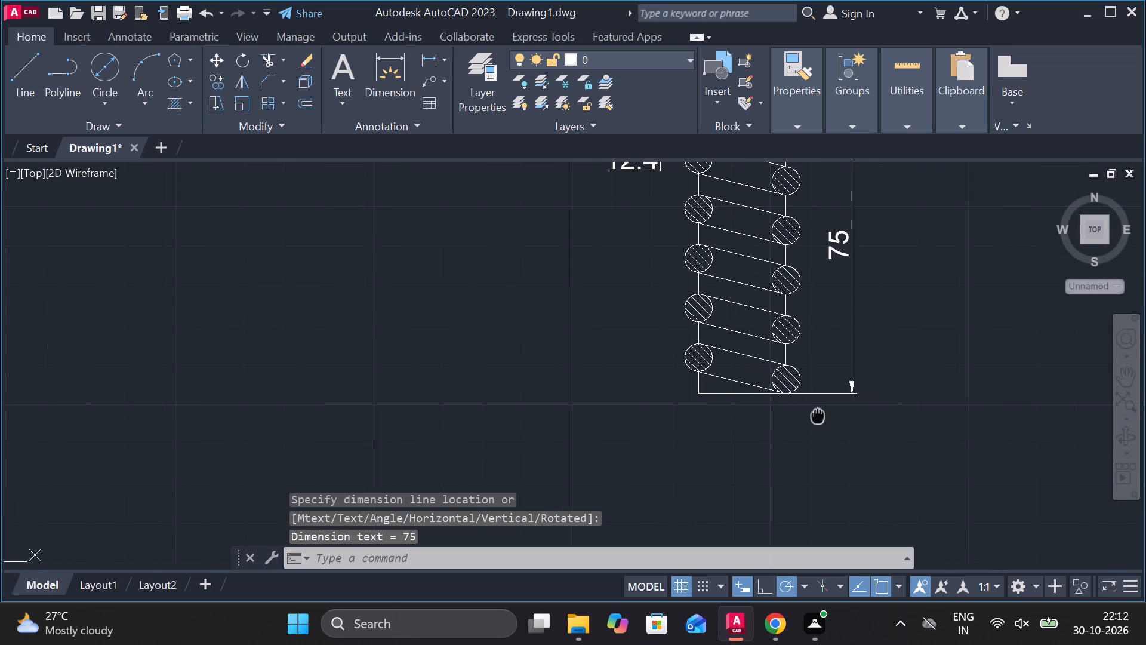
middle_drag(812, 416, 802, 416)
key(space)
click(668, 401)
click(766, 401)
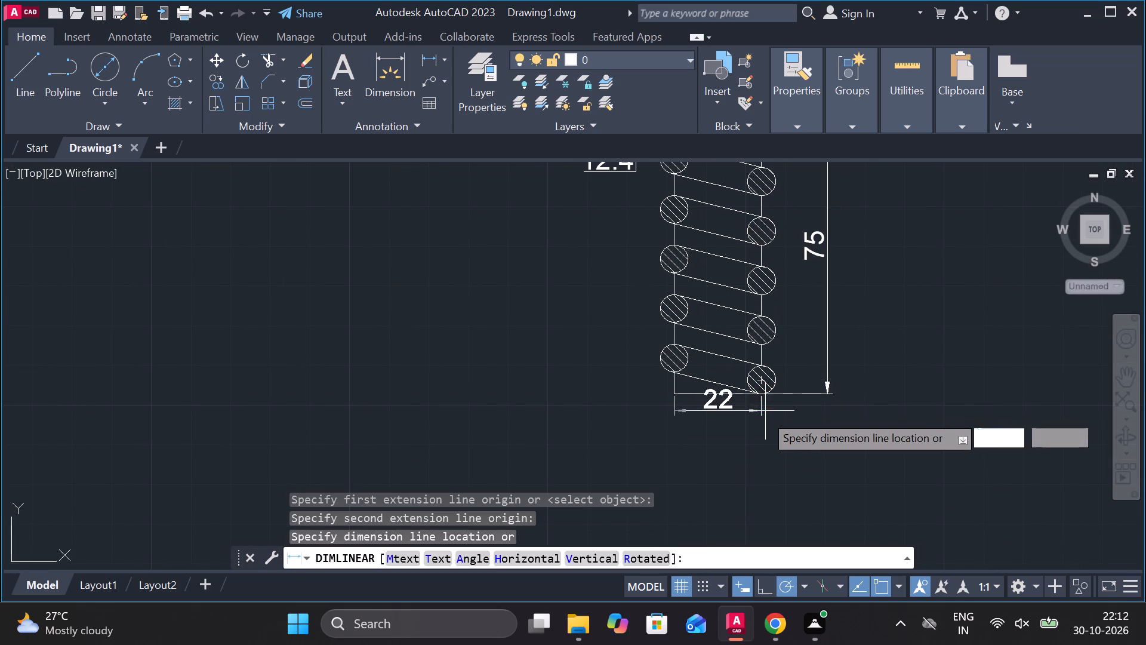
click(756, 435)
Place the spring's bottom width dimension below the rectangle and prefix its text with a diameter symbol.
double_click(728, 423)
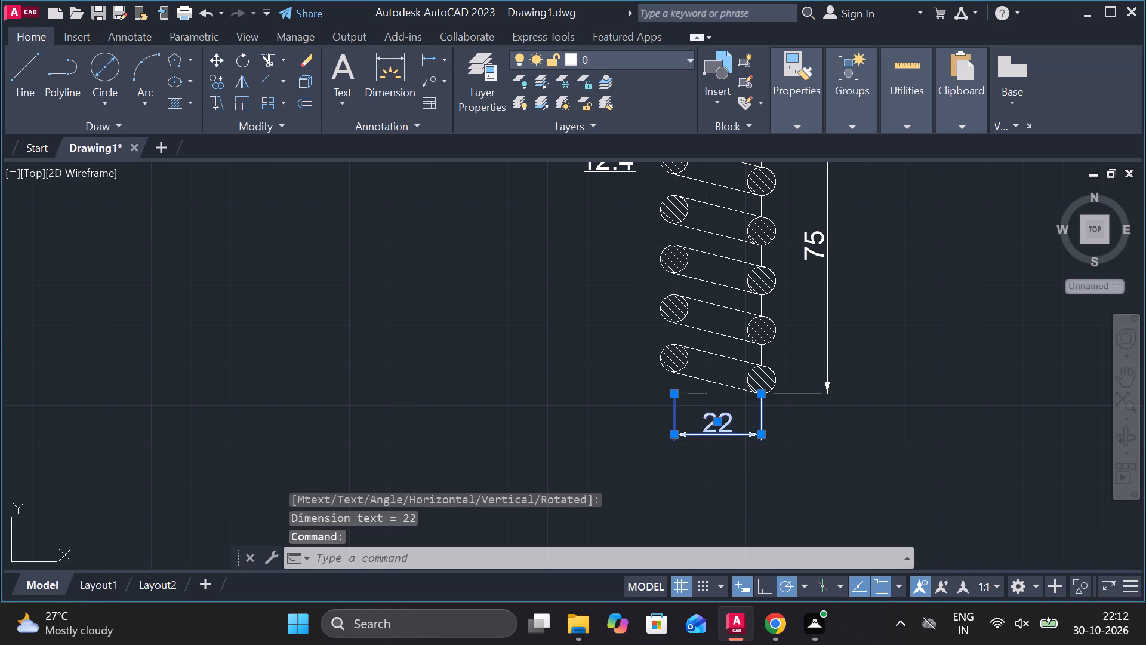
click(774, 103)
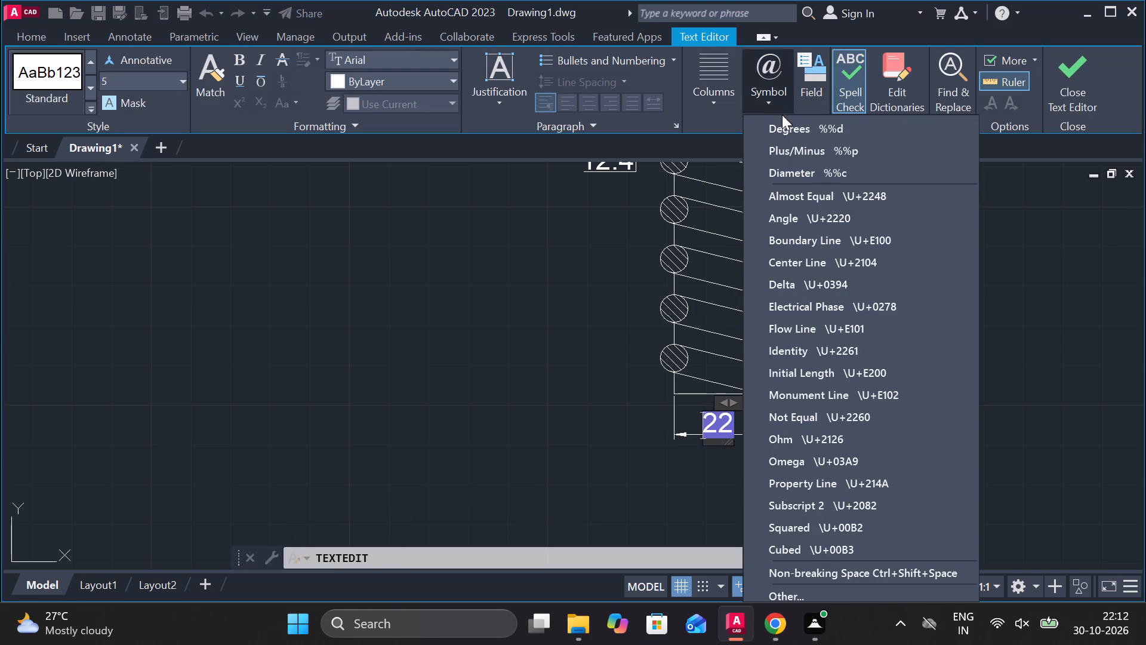
click(821, 170)
click(1059, 87)
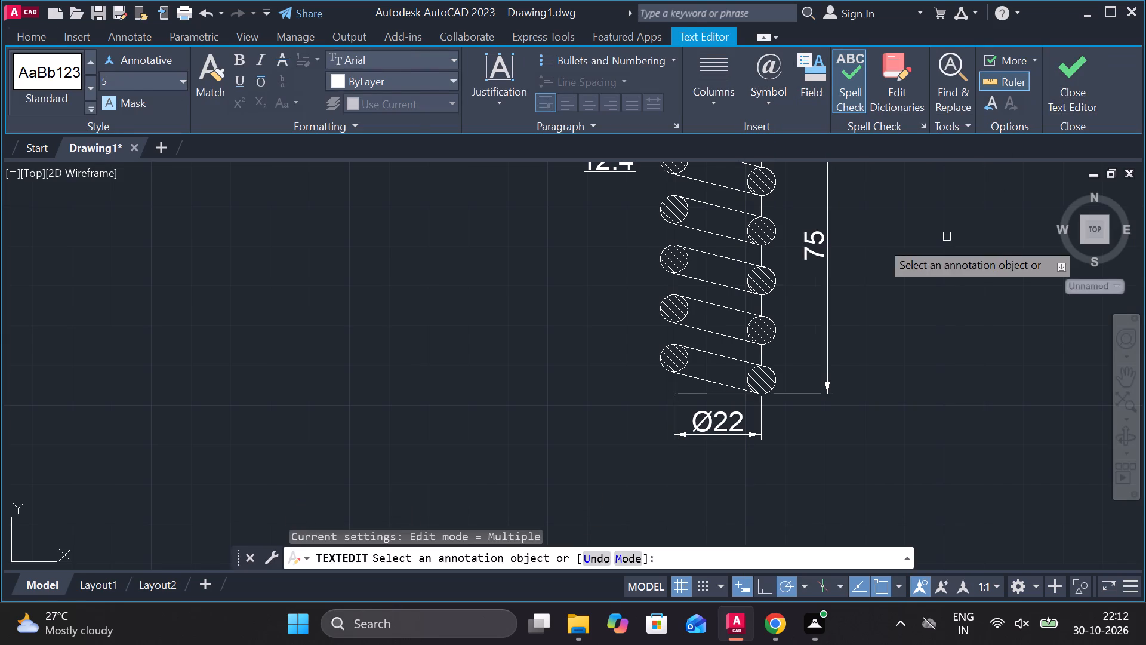
Add a vertical linear dimension across the fourth left circle from the top, placed left of the spring.
click(418, 60)
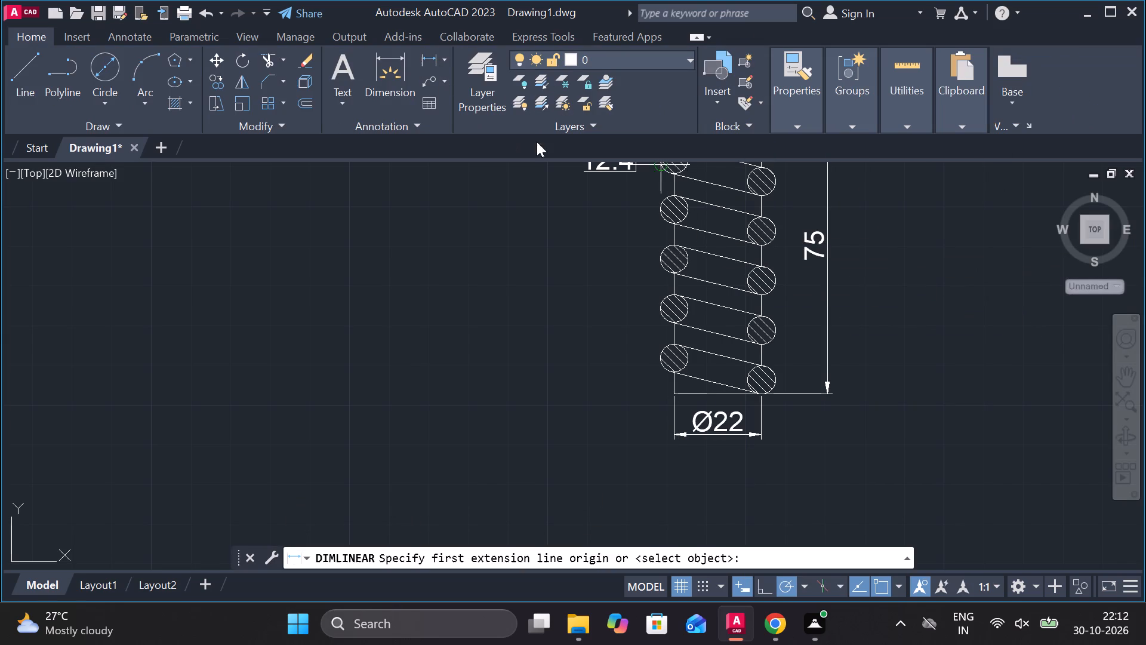
scroll(677, 259, up, 3)
click(657, 208)
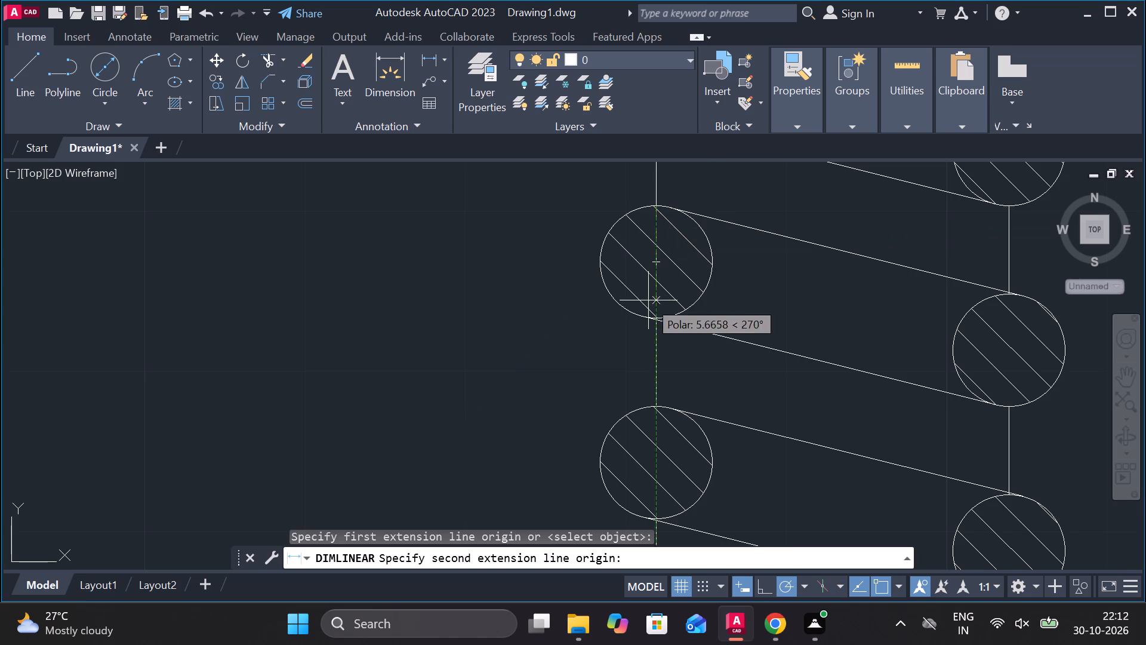
click(650, 321)
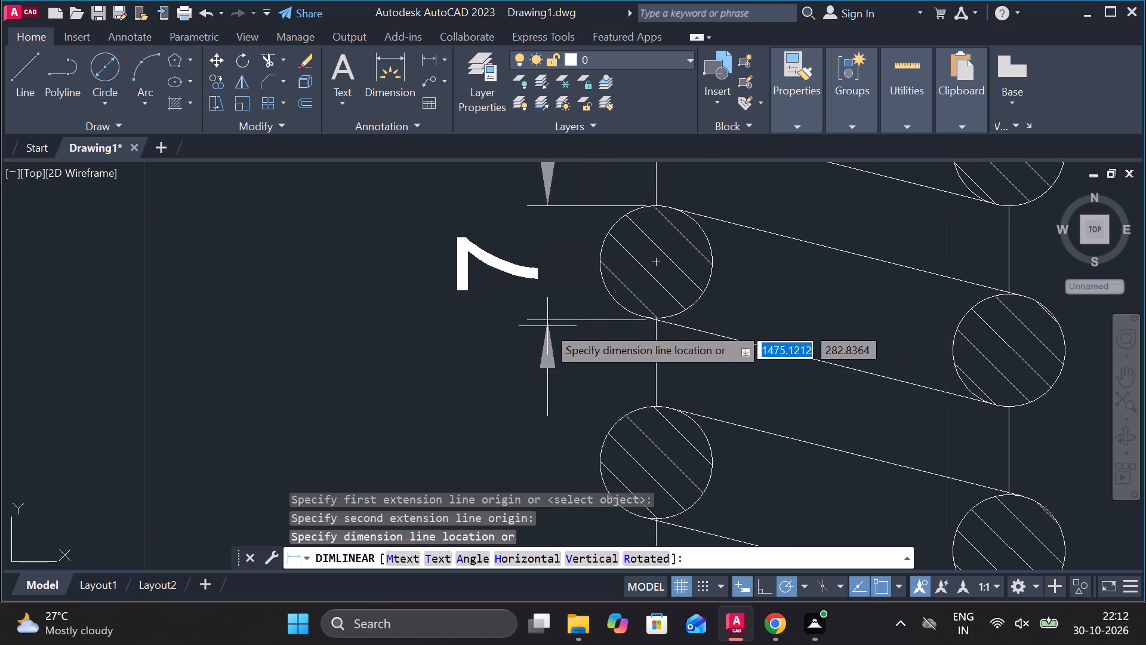
click(520, 326)
Prefix the coil circle's dimension text with a diameter symbol and end text editing.
scroll(520, 327, down, 1)
double_click(509, 293)
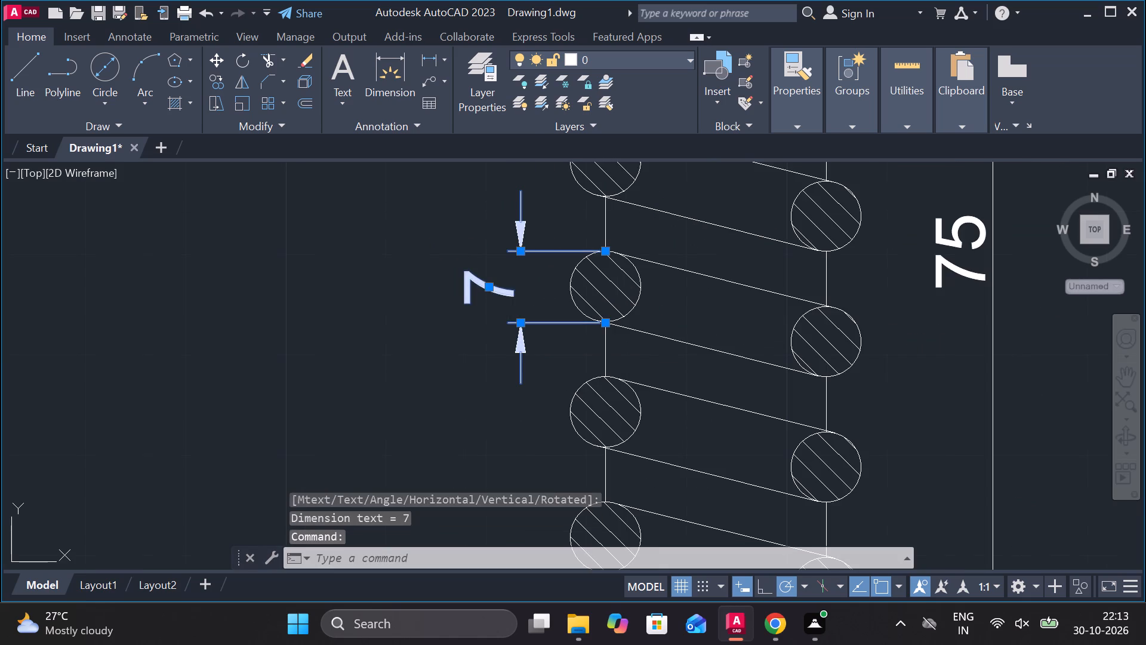
click(762, 102)
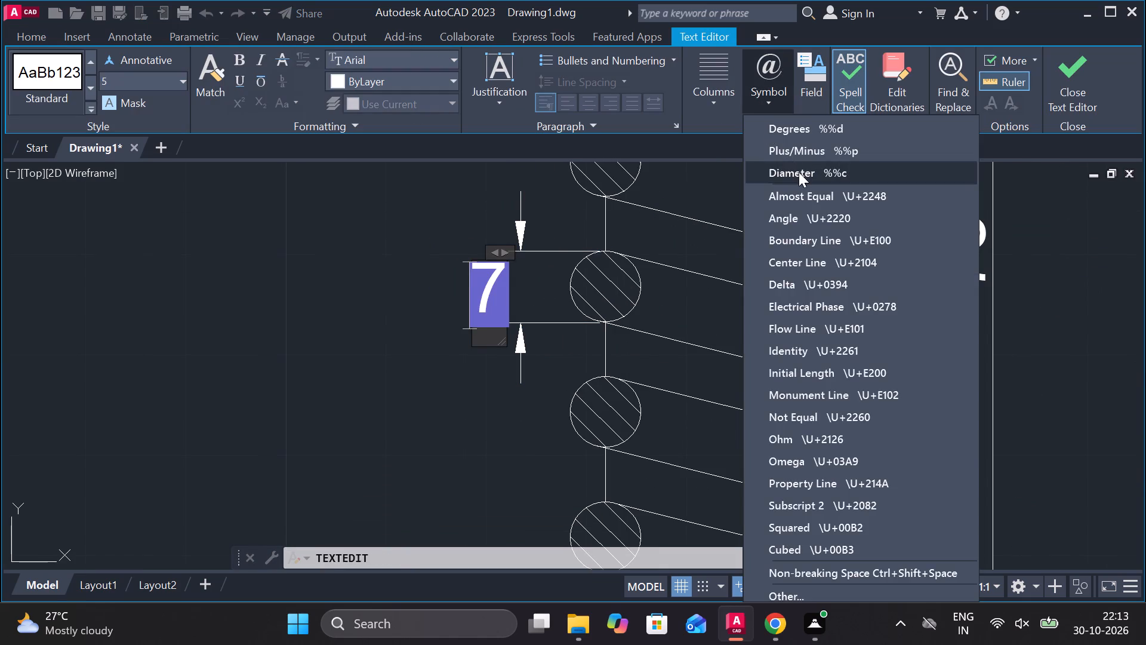
click(799, 172)
click(1082, 88)
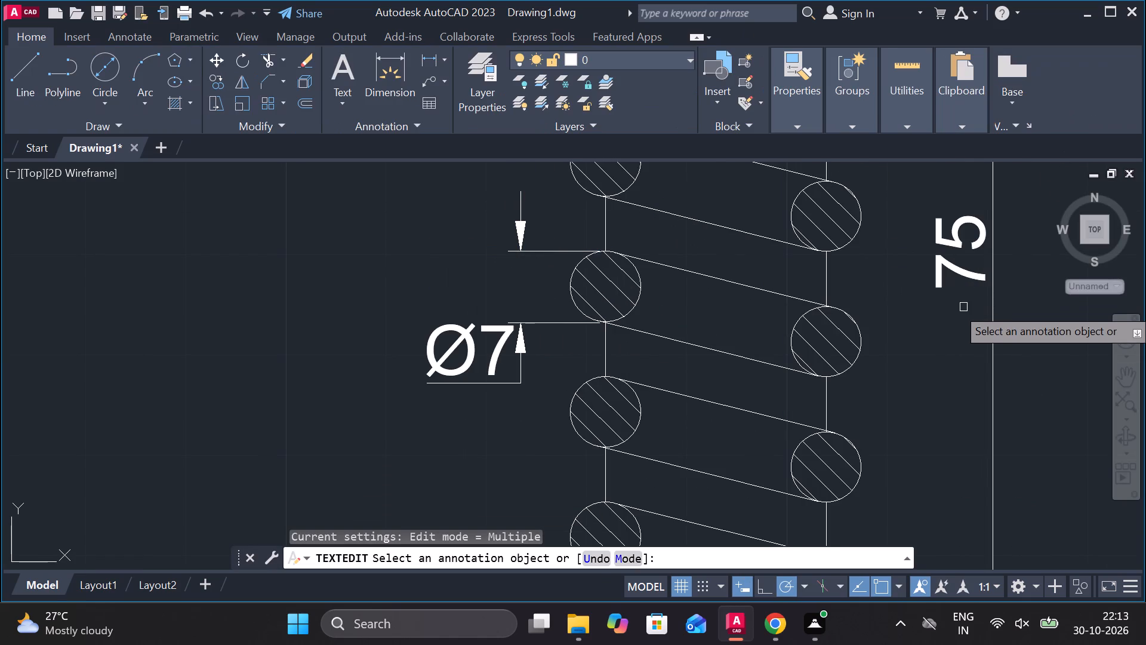
scroll(962, 320, down, 3)
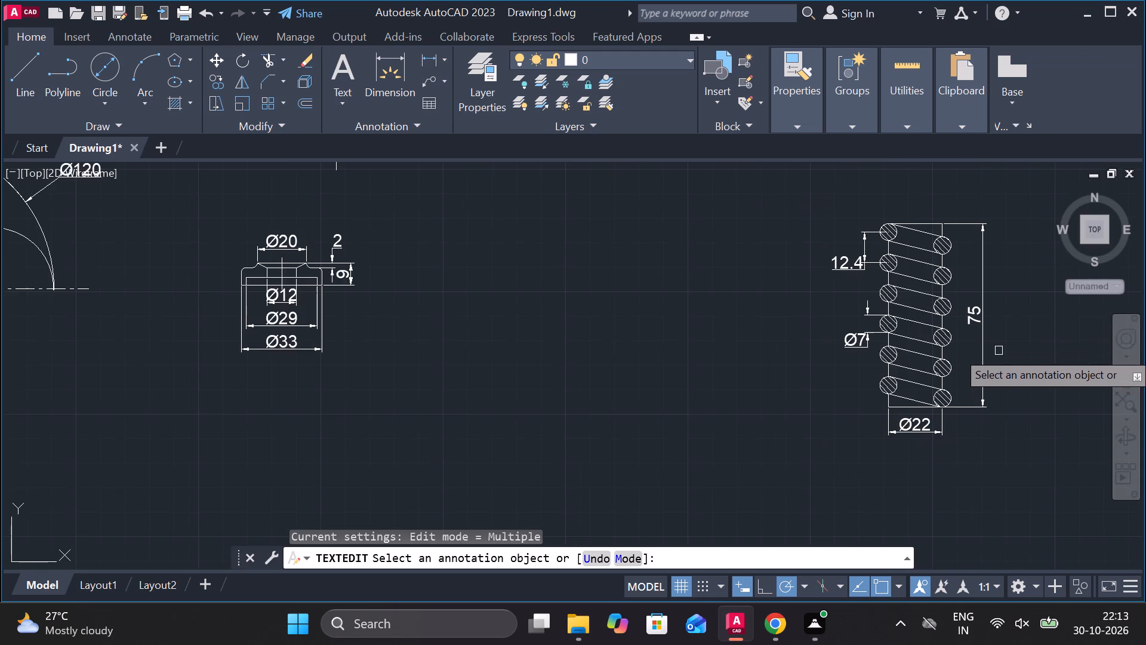
middle_drag(999, 351, 808, 351)
key(Escape)
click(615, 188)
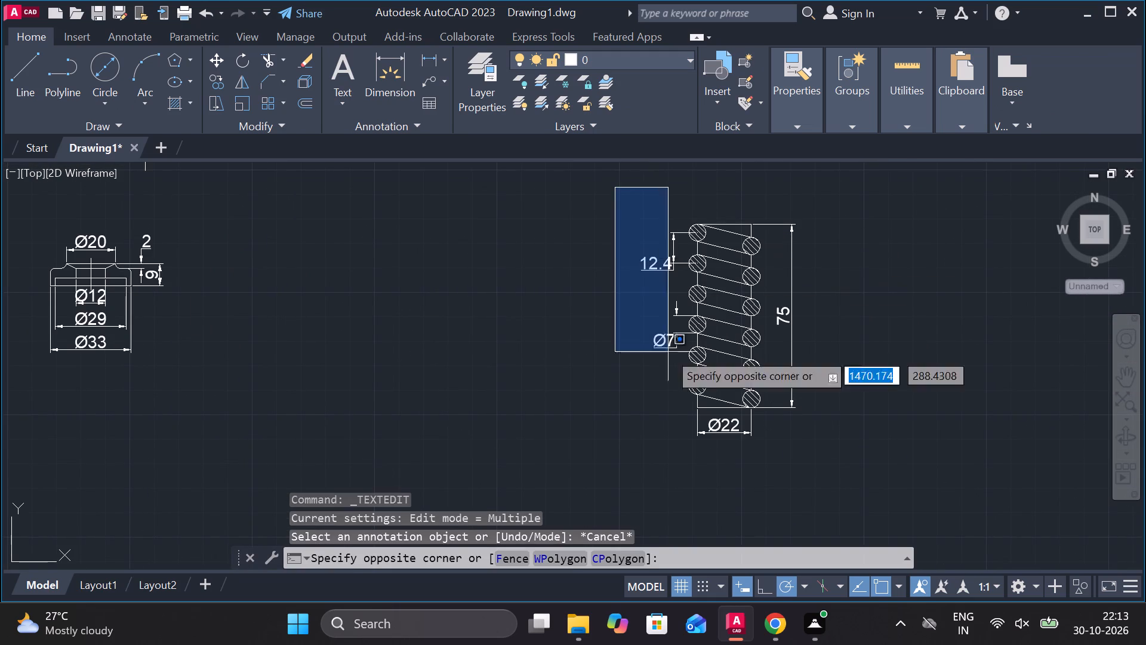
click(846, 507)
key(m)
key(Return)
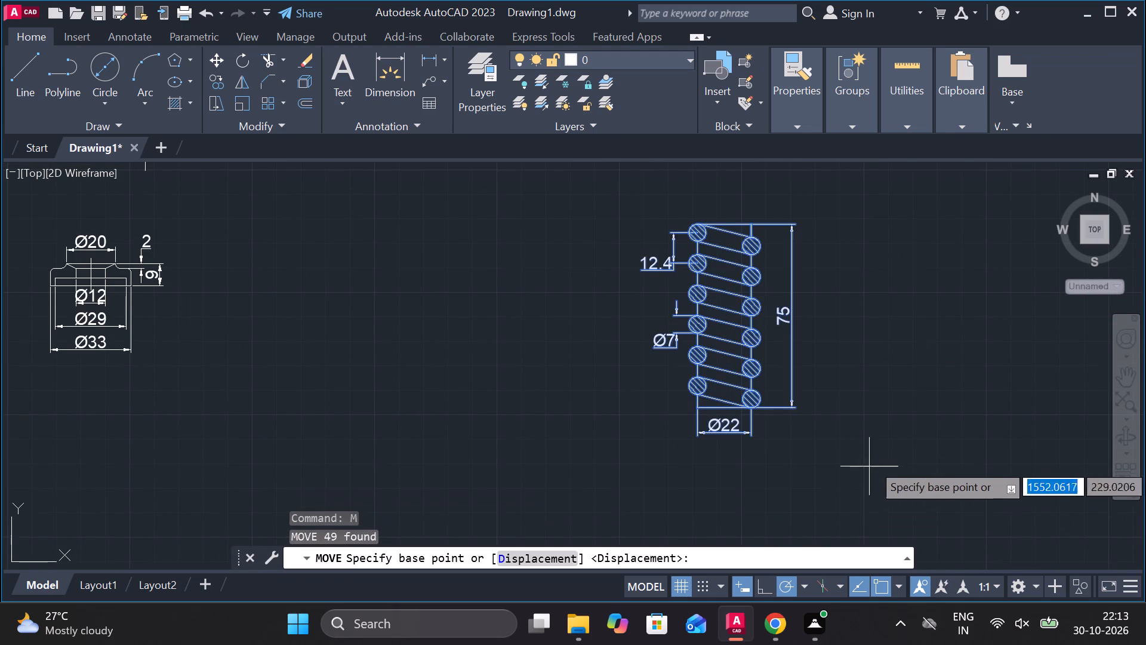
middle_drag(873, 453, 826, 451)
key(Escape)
Add a leader from the second right circle to the upper right of the spring with text 7 at height 8.
middle_drag(817, 385, 663, 429)
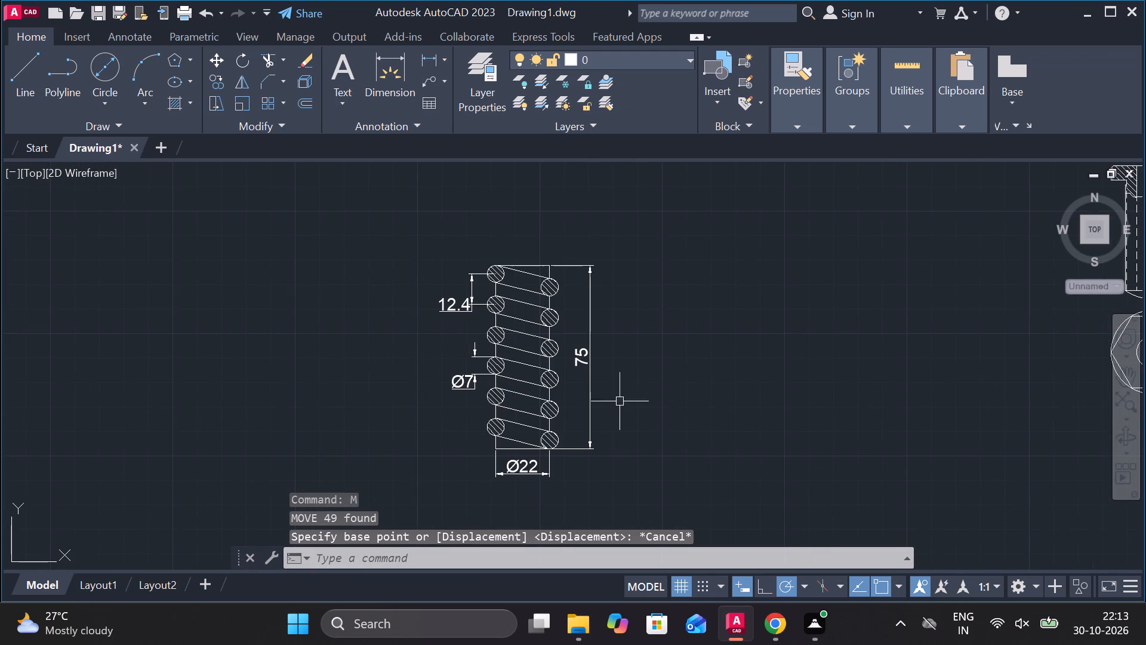
click(427, 79)
scroll(601, 398, up, 1)
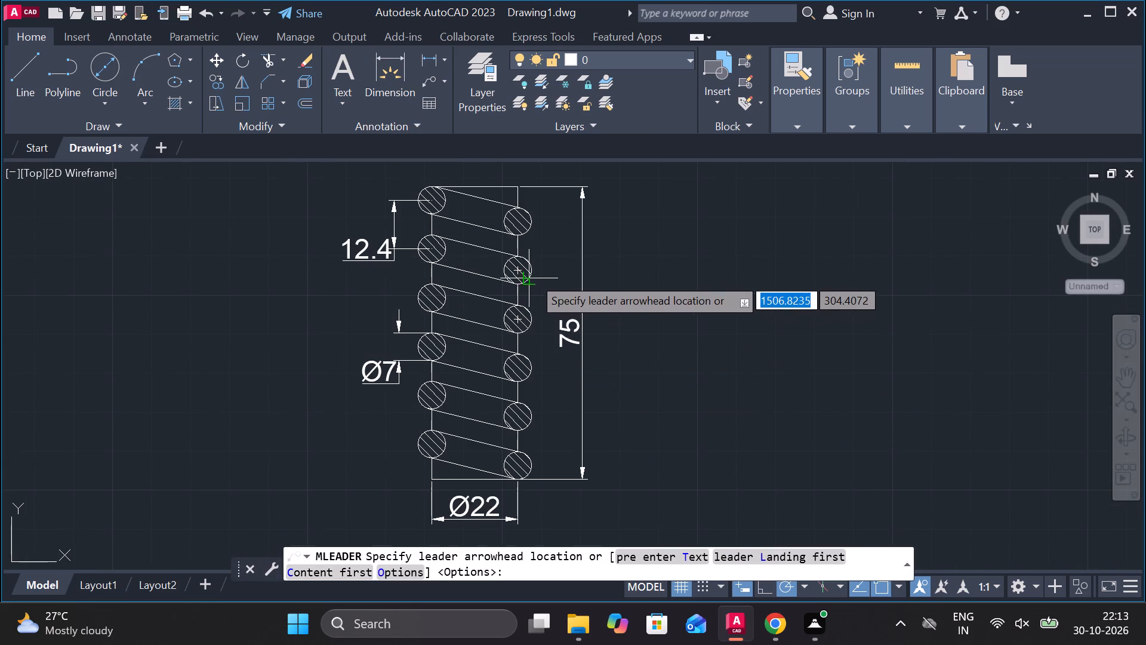
click(532, 277)
click(641, 207)
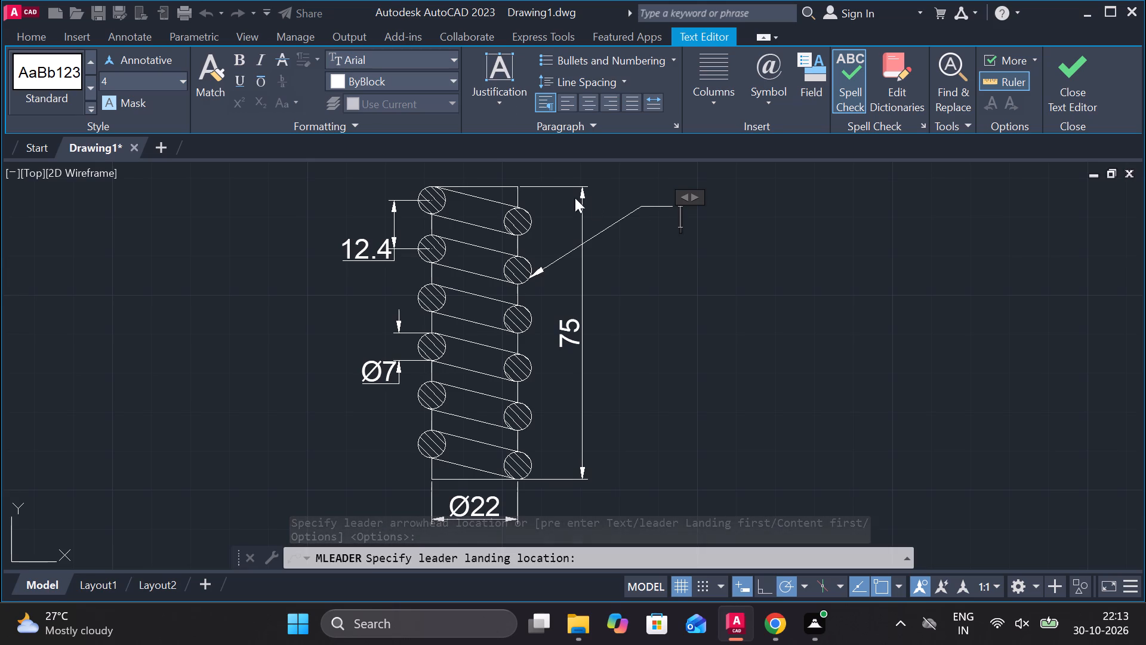
click(118, 77)
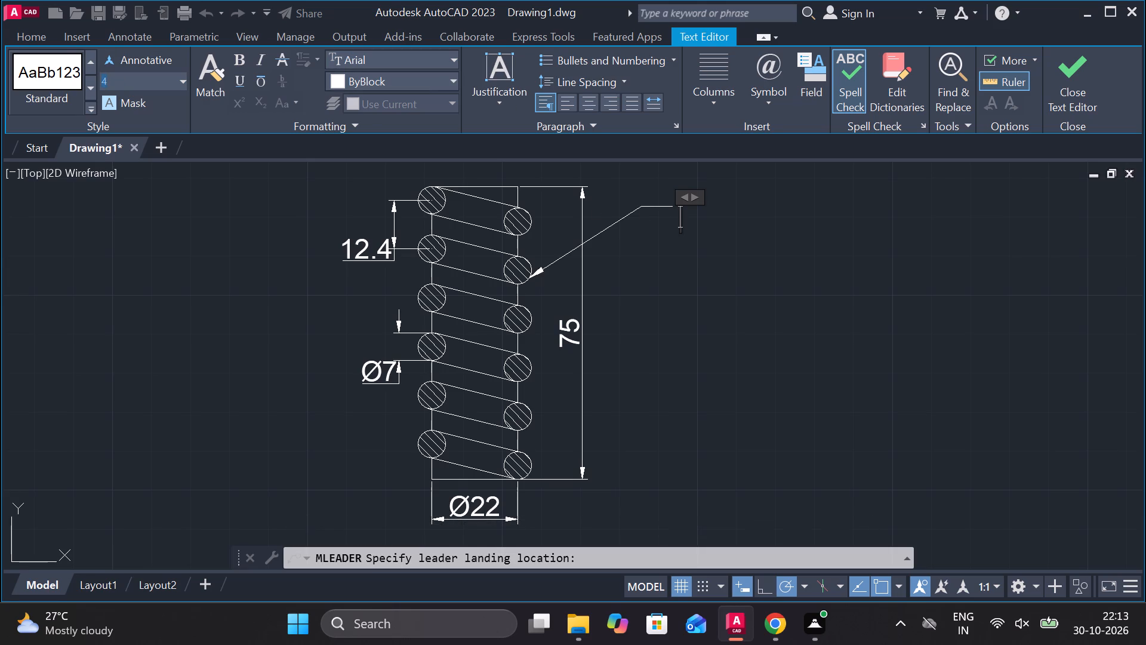
key(8)
key(Return)
key(7)
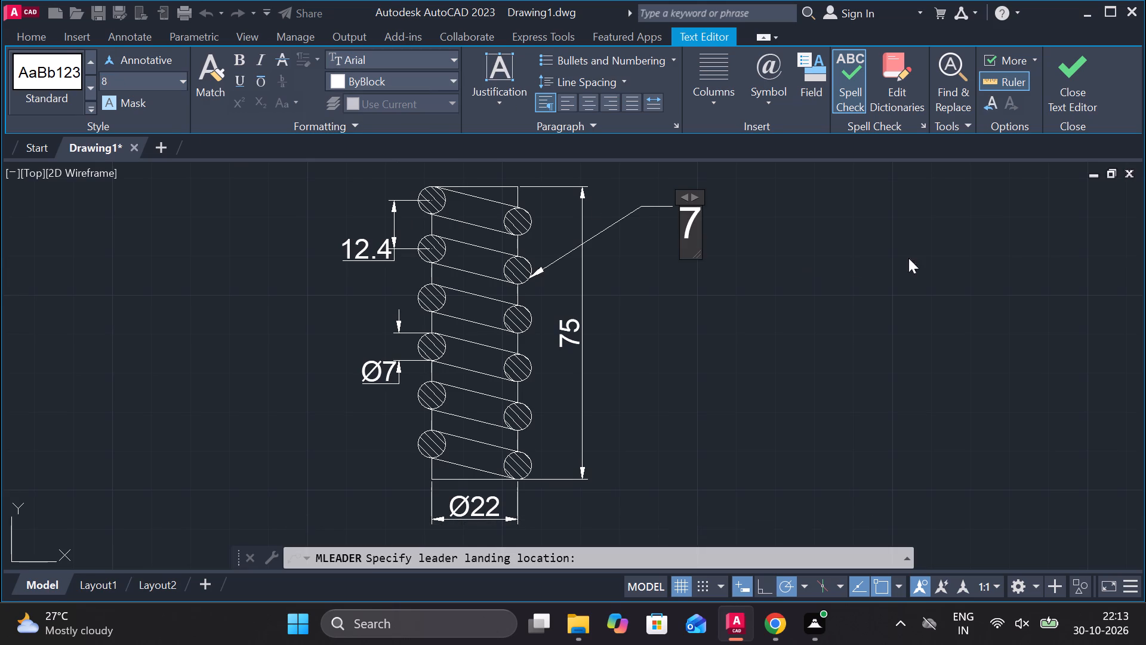
click(1084, 78)
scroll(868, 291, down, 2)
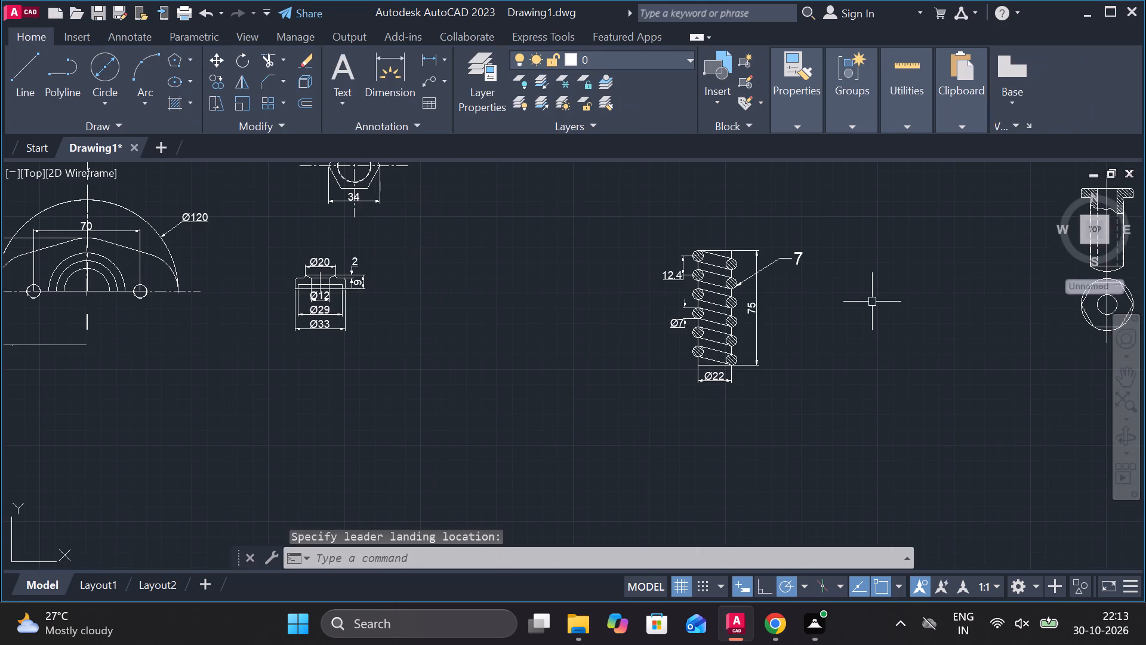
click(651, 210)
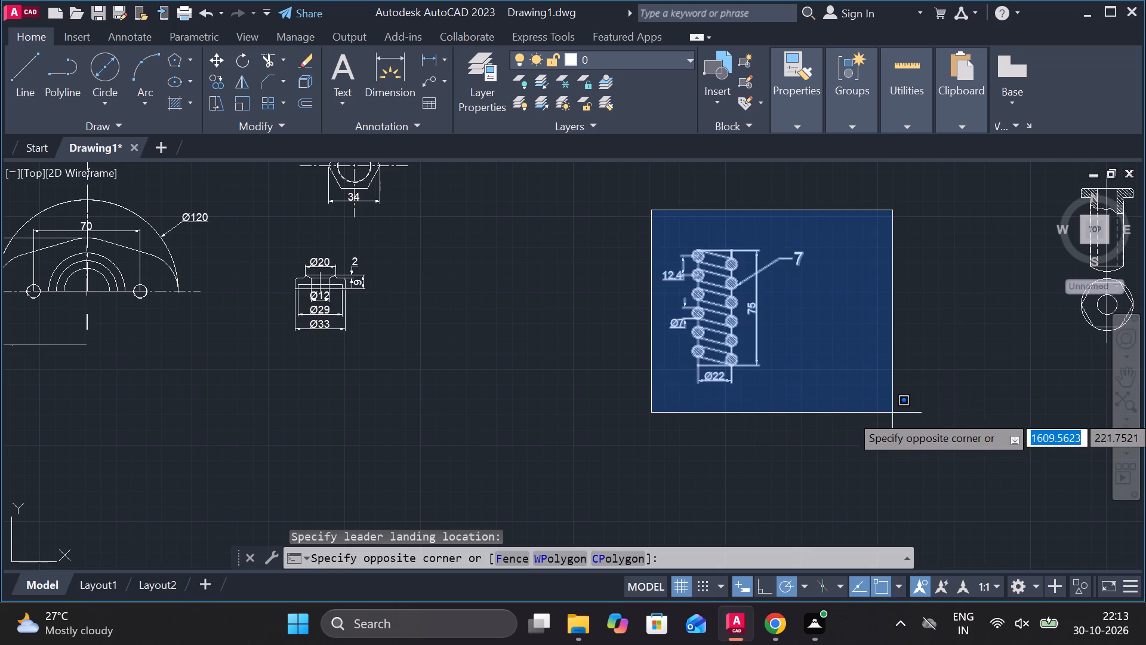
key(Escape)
Hatch both cut sections of the dimensioned Ø33 collar, using the current hatch settings with angle 90 and scale 0.5.
scroll(852, 424, down, 2)
scroll(622, 375, up, 2)
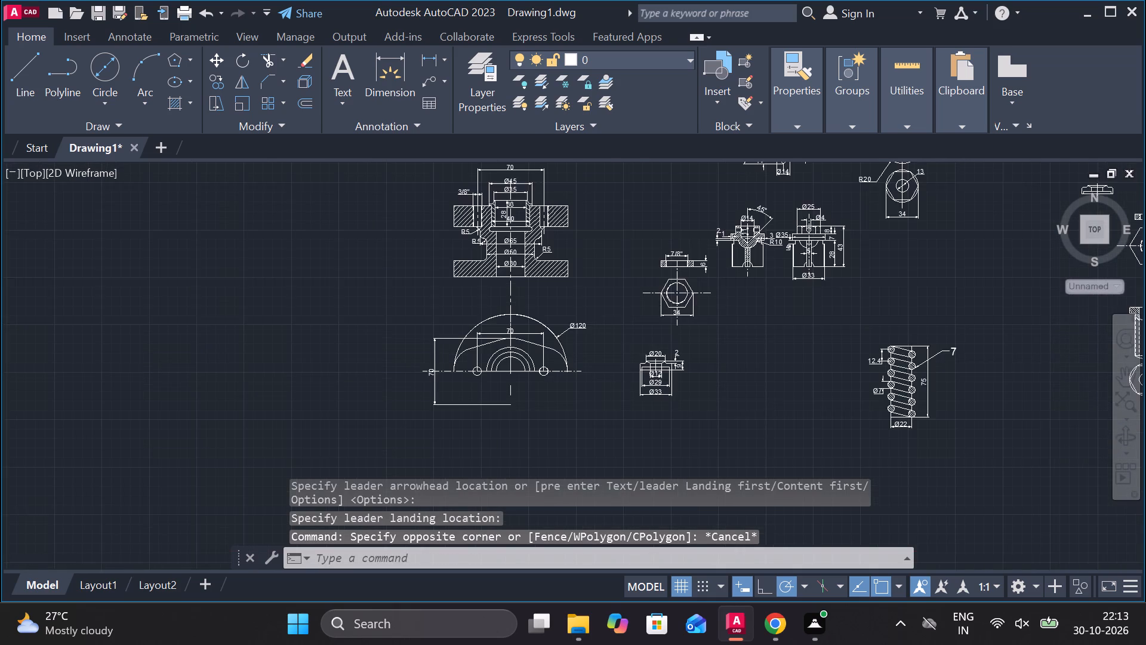
scroll(655, 375, up, 1)
middle_drag(717, 376, 666, 355)
scroll(707, 337, up, 2)
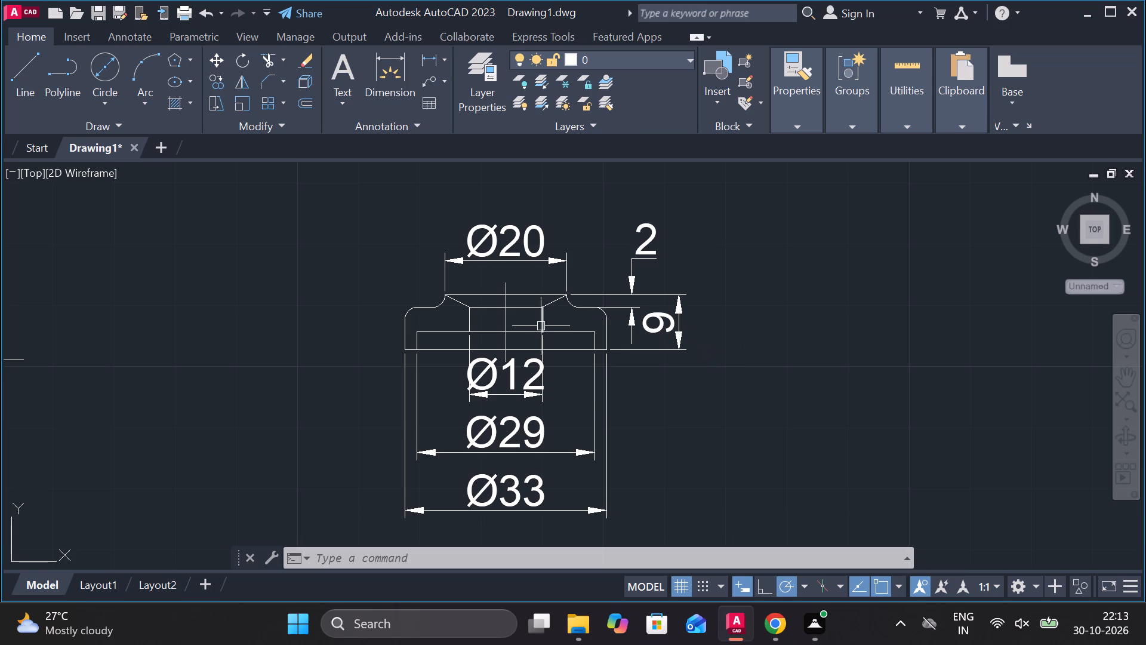
scroll(541, 314, up, 2)
scroll(560, 328, down, 3)
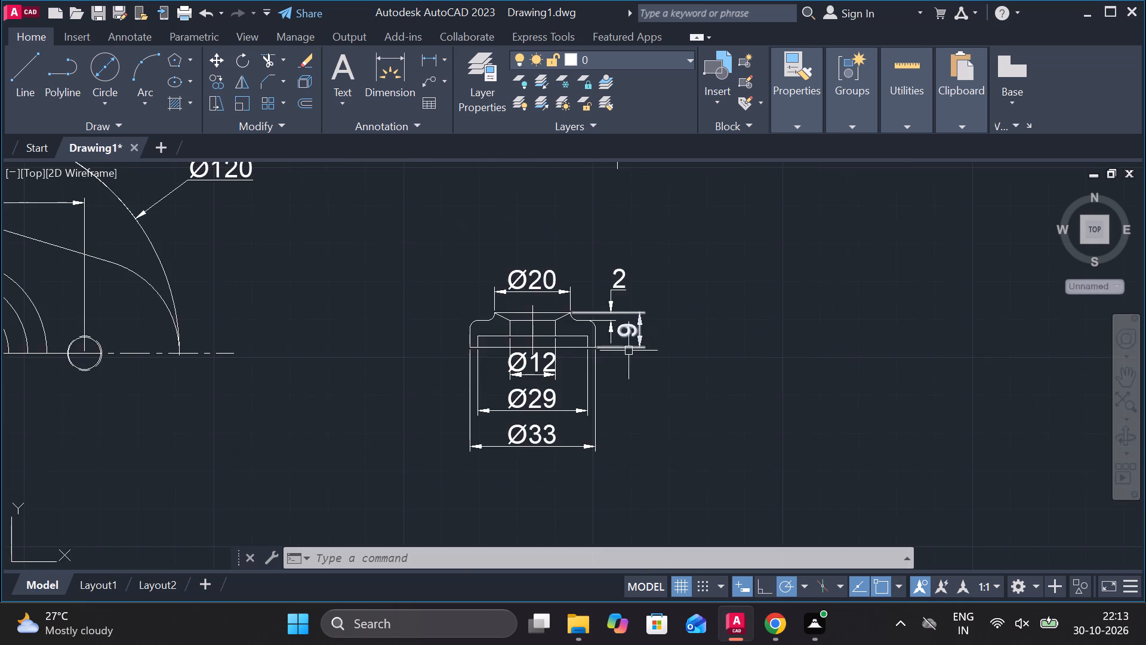
scroll(629, 351, down, 2)
scroll(585, 340, up, 4)
scroll(616, 389, up, 2)
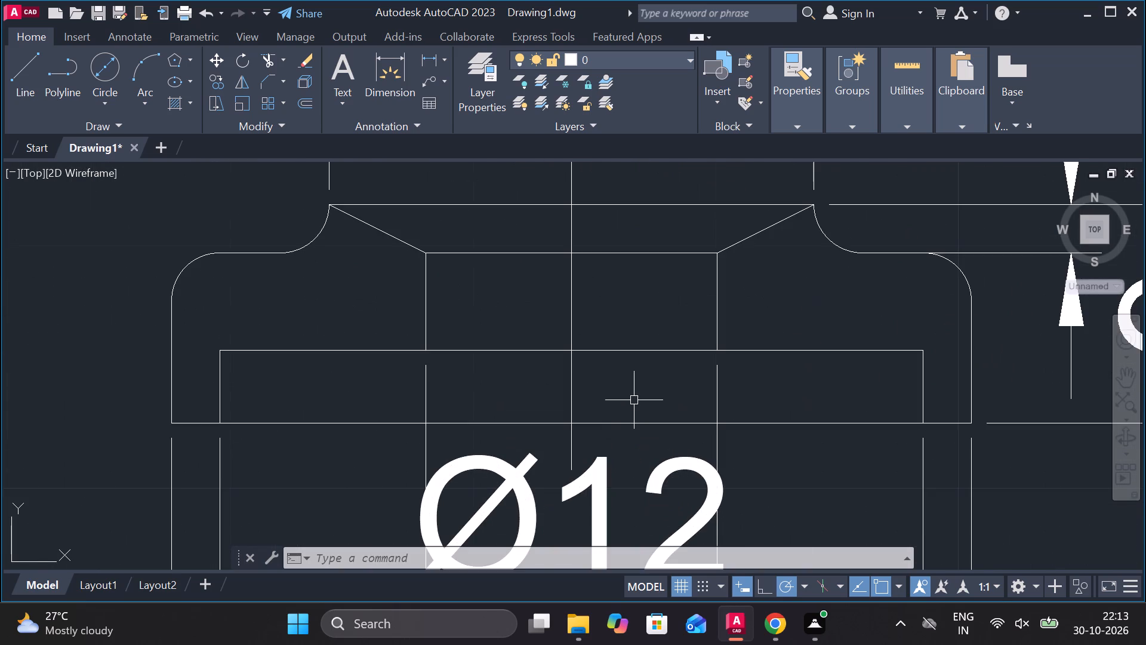
click(175, 100)
scroll(340, 457, down, 1)
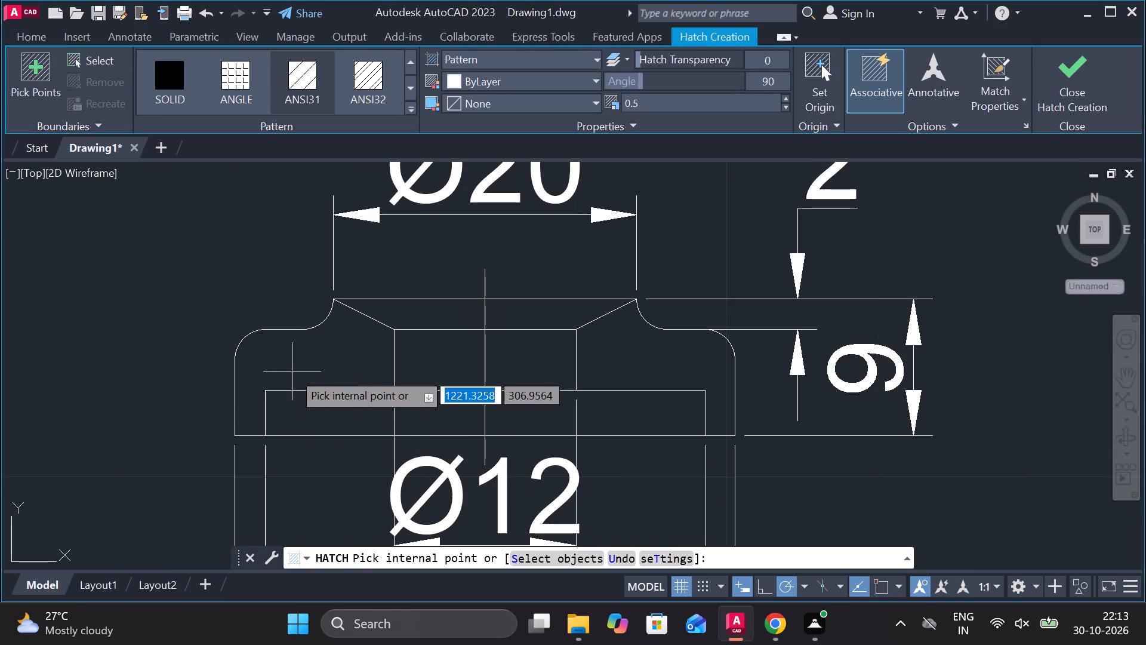
click(289, 371)
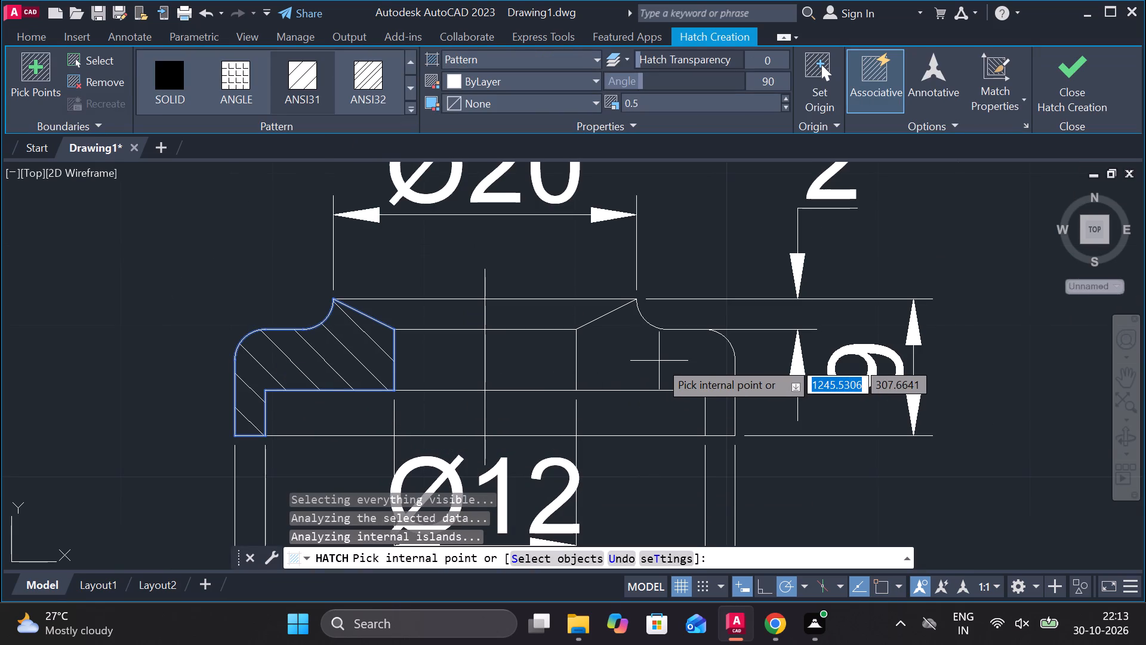
click(659, 361)
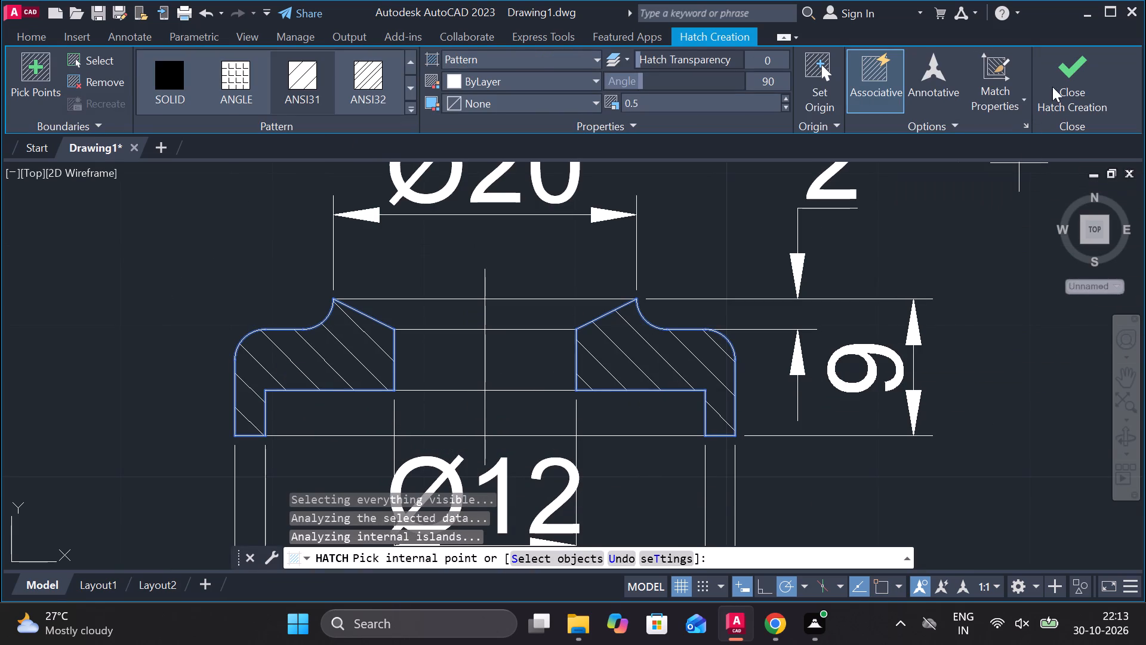
click(1052, 87)
Hatch both cut sections of the undimensioned collar copy with the same angle 90 and scale 0.5 settings.
scroll(876, 352, down, 4)
middle_drag(894, 382, 344, 370)
scroll(338, 369, down, 3)
scroll(572, 250, up, 6)
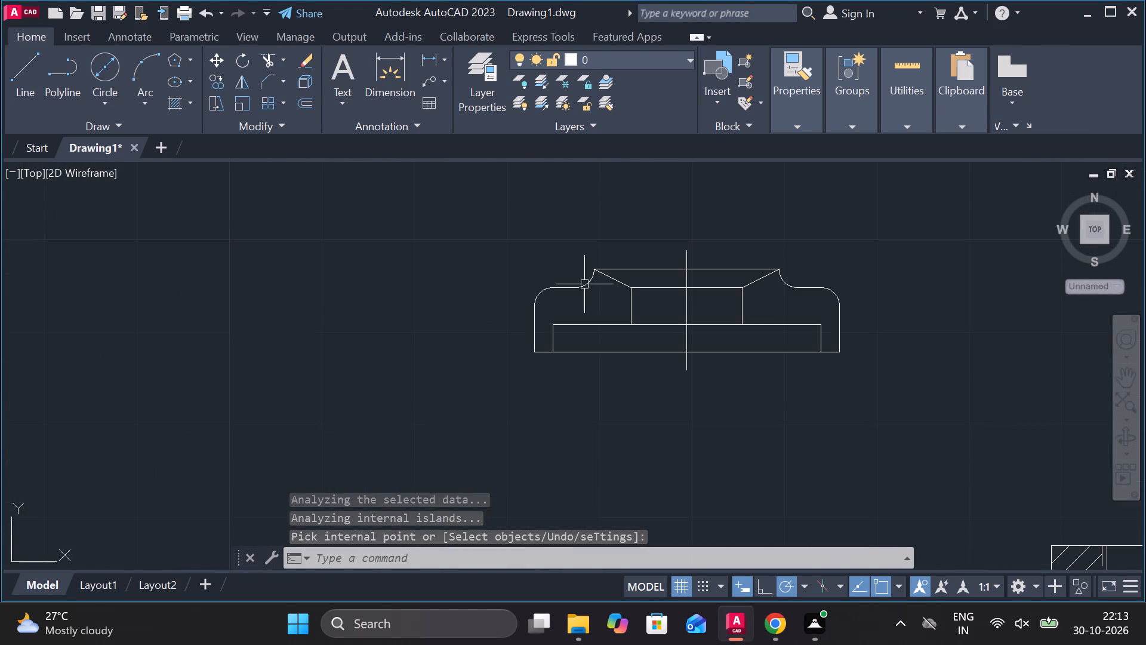
click(168, 101)
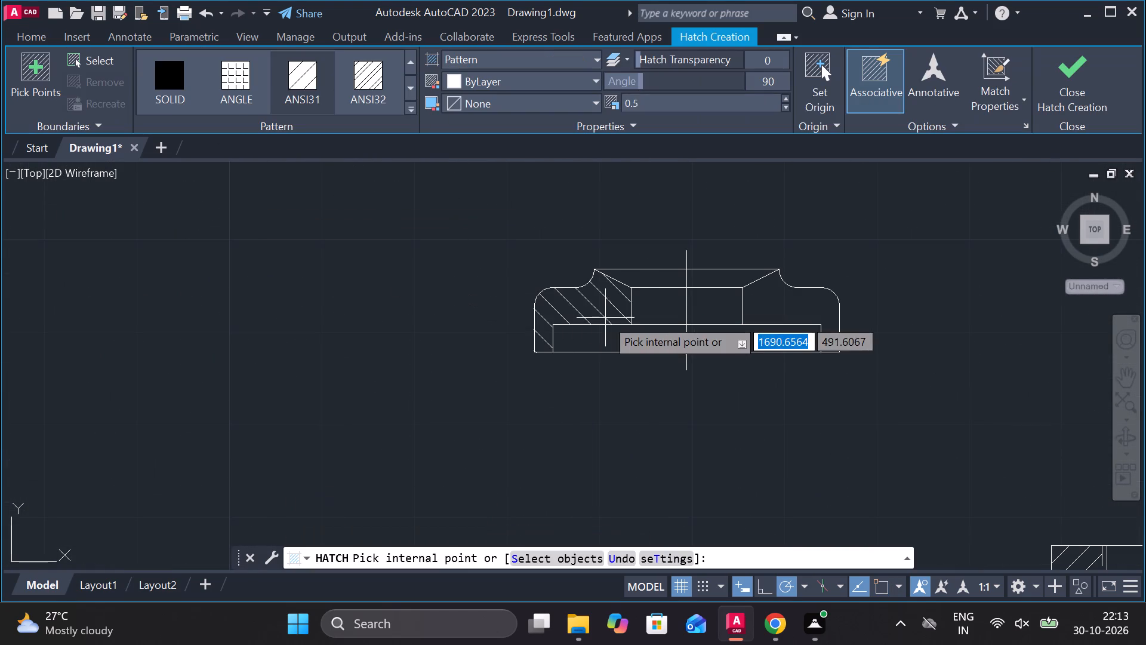
click(605, 318)
click(828, 309)
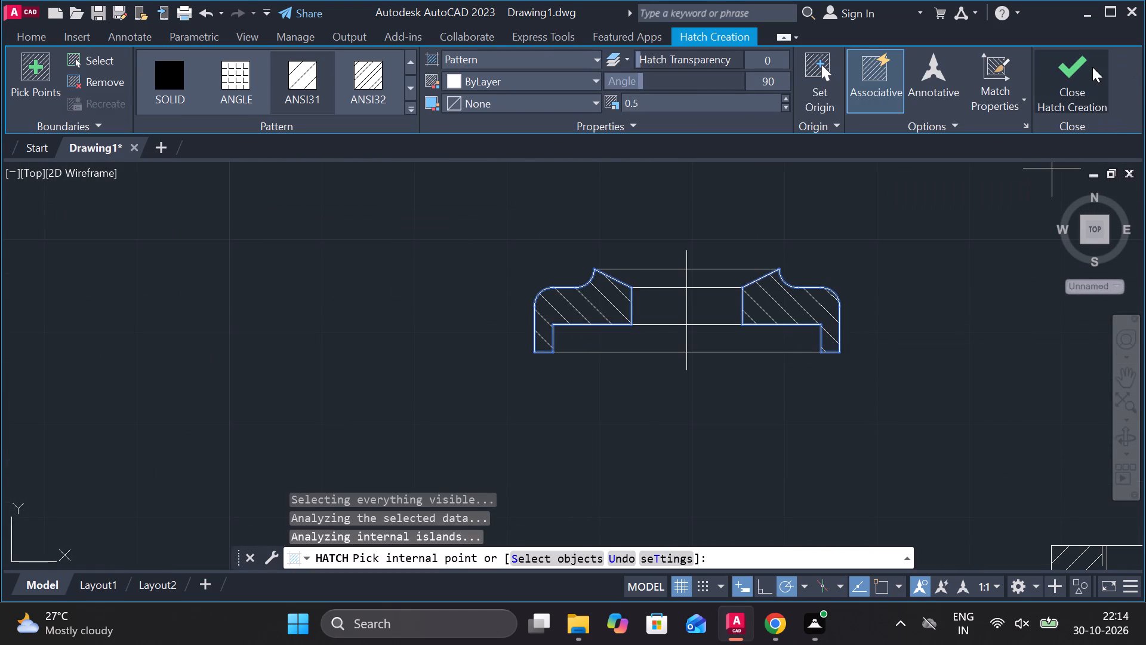
click(1092, 67)
Add a leader from the left shoulder of the dimensioned Ø33 collar, landing at its upper left, with text 6 at height 8.
scroll(894, 404, down, 4)
middle_drag(715, 424, 809, 334)
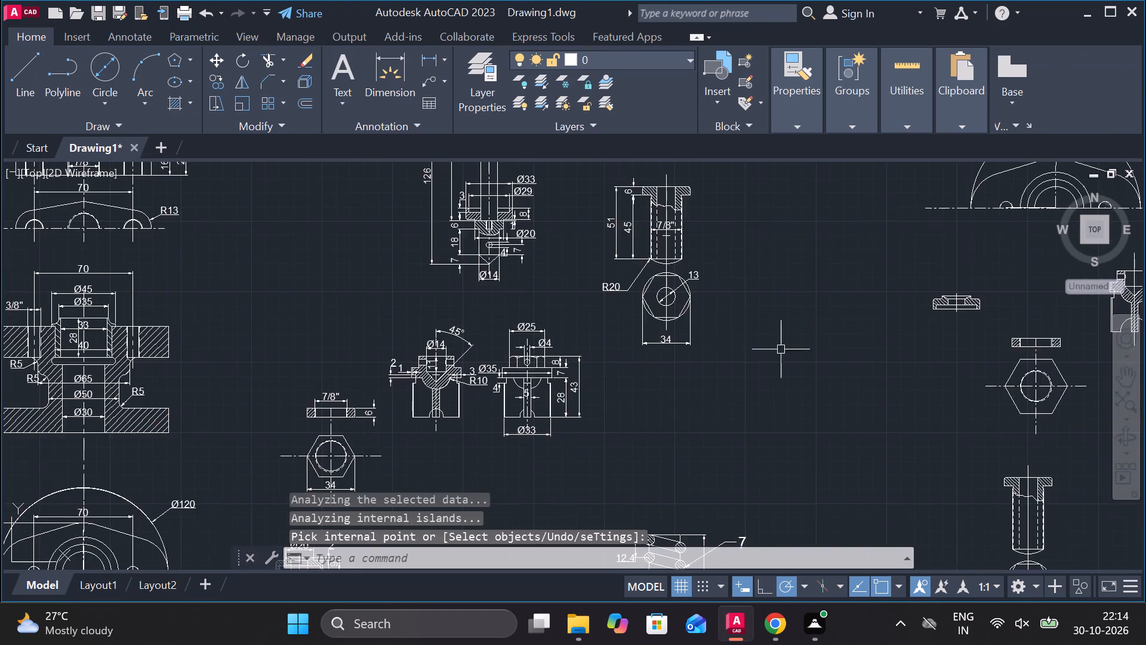
middle_drag(441, 449, 546, 265)
scroll(402, 395, up, 3)
scroll(559, 371, down, 1)
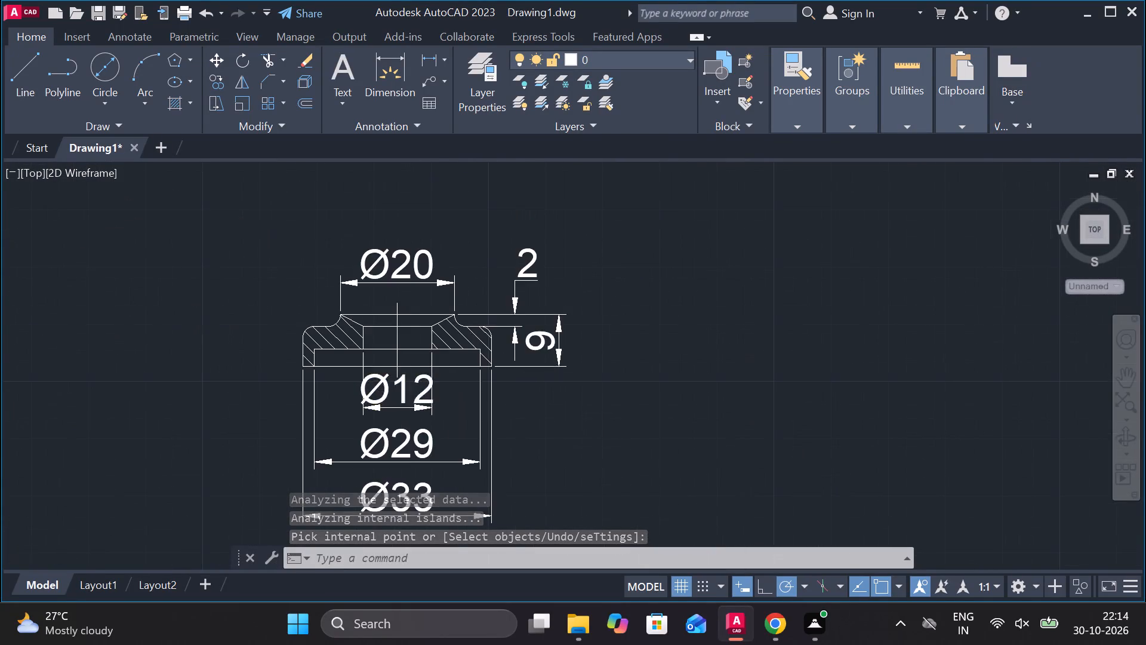
scroll(559, 371, down, 1)
scroll(482, 228, up, 1)
click(421, 85)
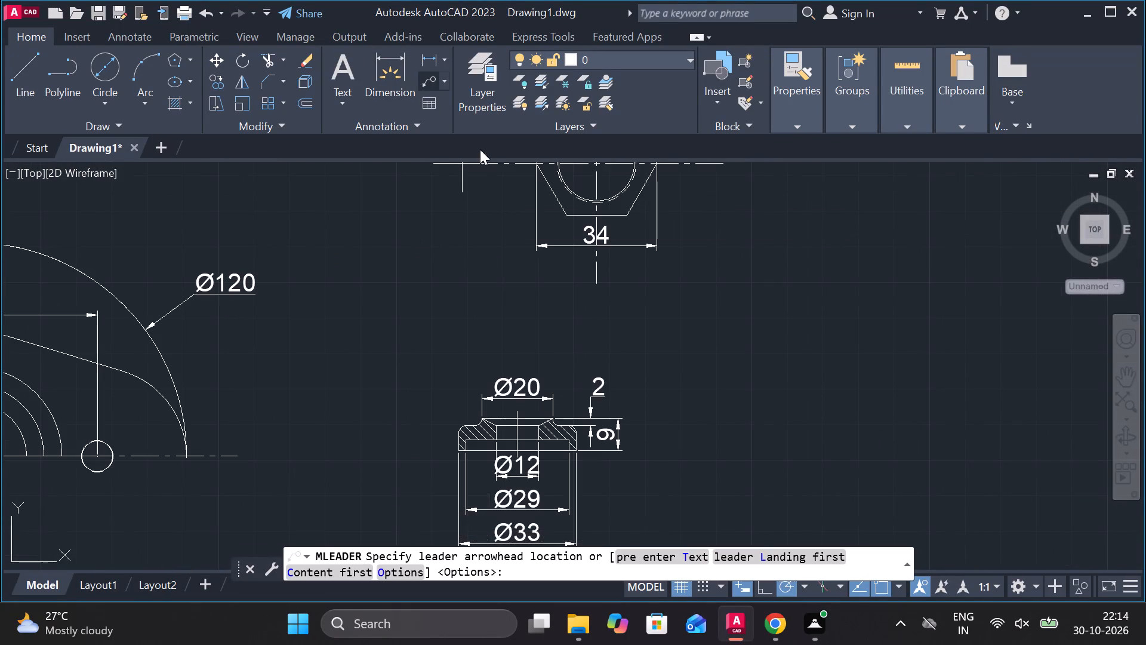
scroll(538, 352, up, 2)
middle_drag(348, 420, 486, 314)
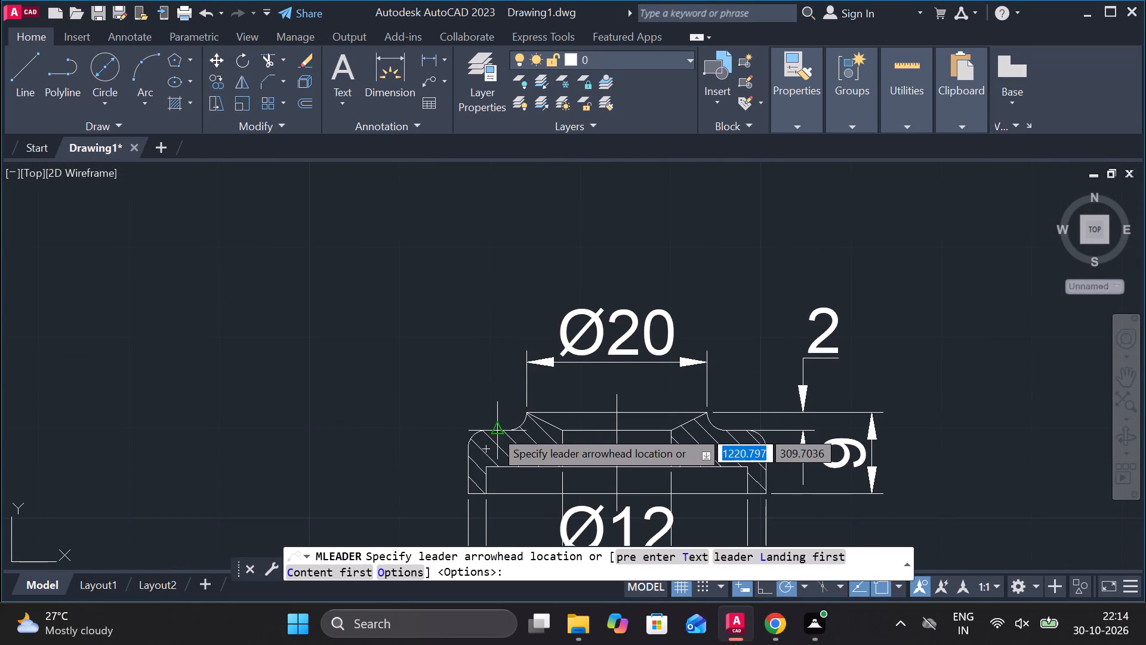
click(494, 429)
click(441, 314)
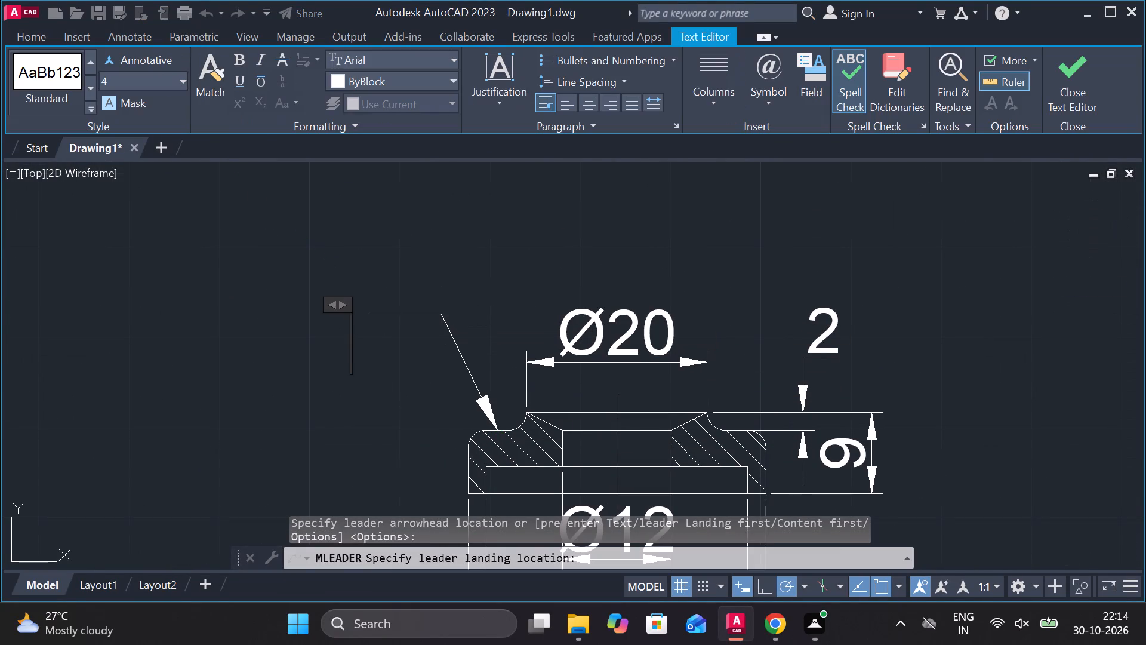
click(155, 79)
key(8)
key(Return)
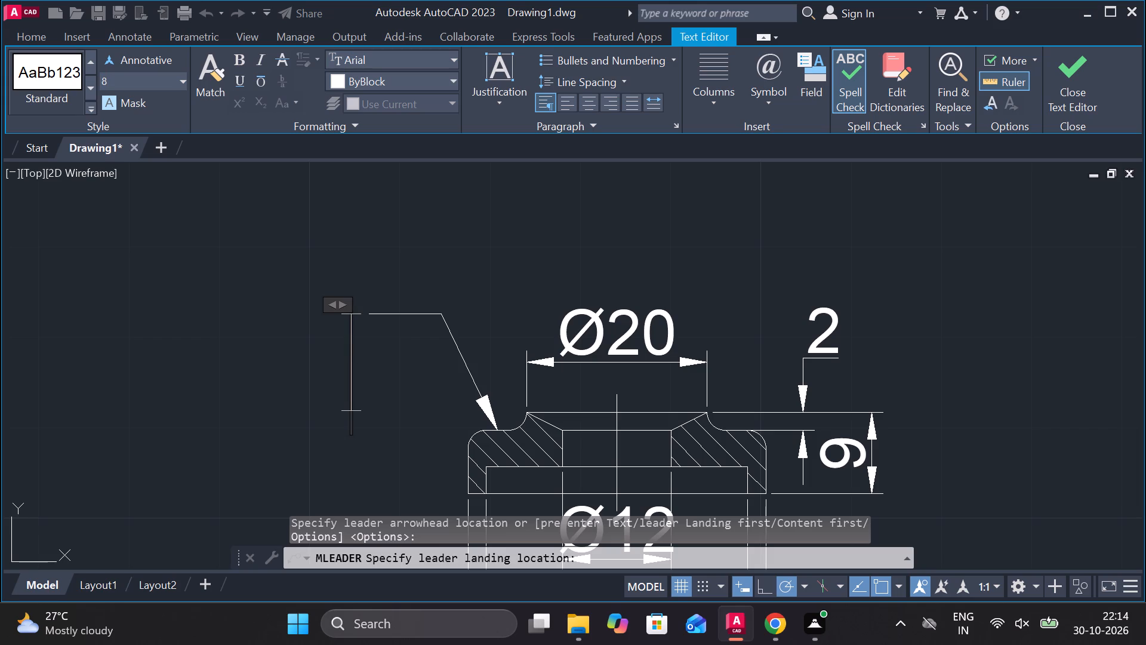
key(6)
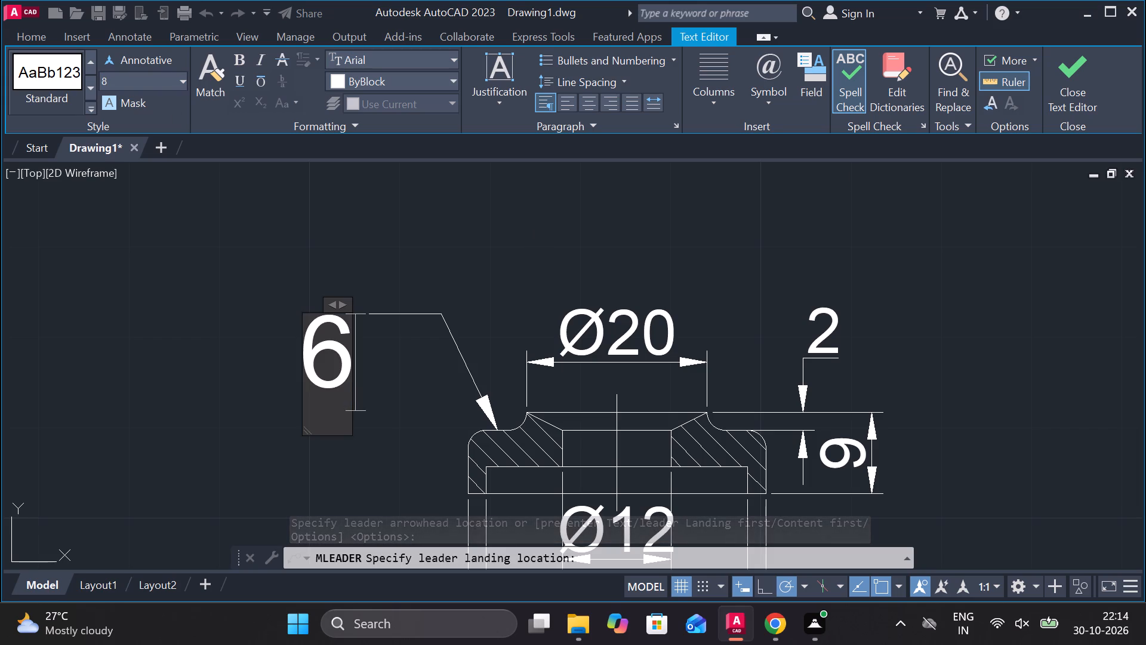
click(1064, 73)
Add a leader from the upper left corner of the dimensioned hex nut's section view with text 4 at height 8.
scroll(1062, 134, down, 2)
scroll(989, 286, down, 2)
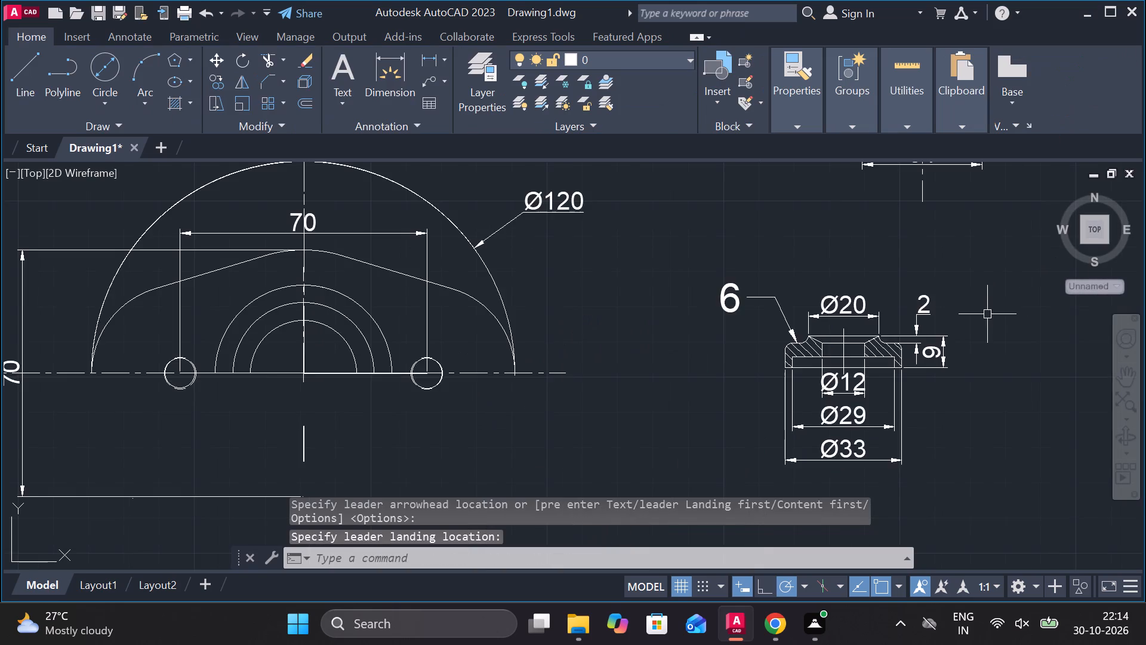
middle_drag(983, 315, 807, 278)
scroll(784, 284, down, 2)
scroll(826, 271, up, 2)
middle_drag(826, 271, 812, 462)
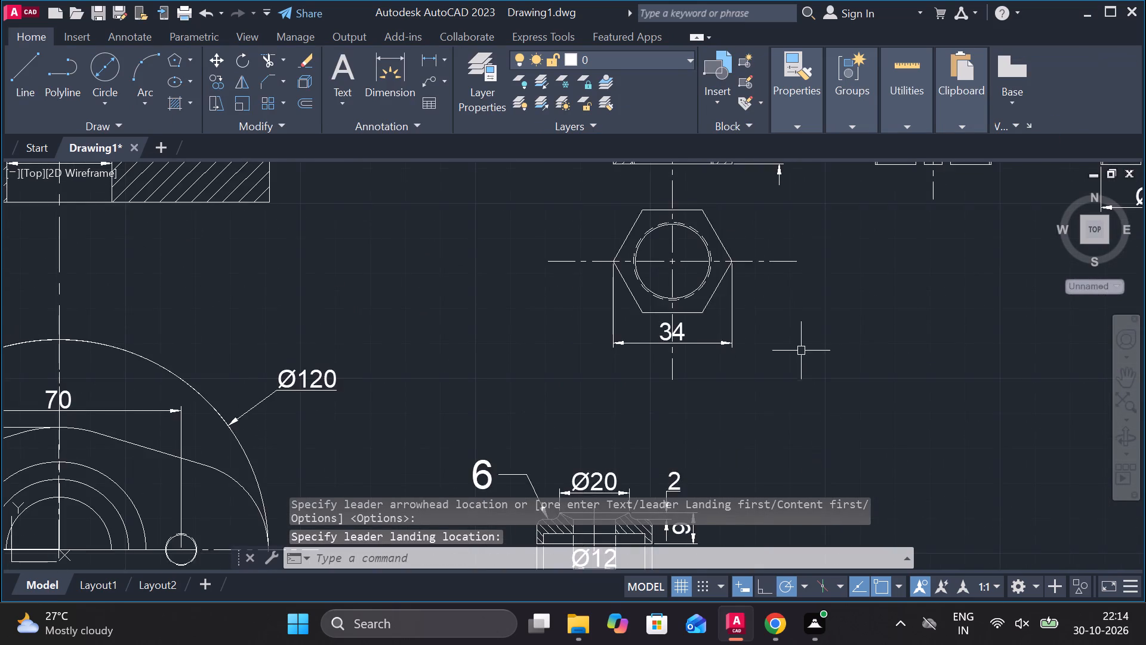
middle_drag(801, 348, 780, 492)
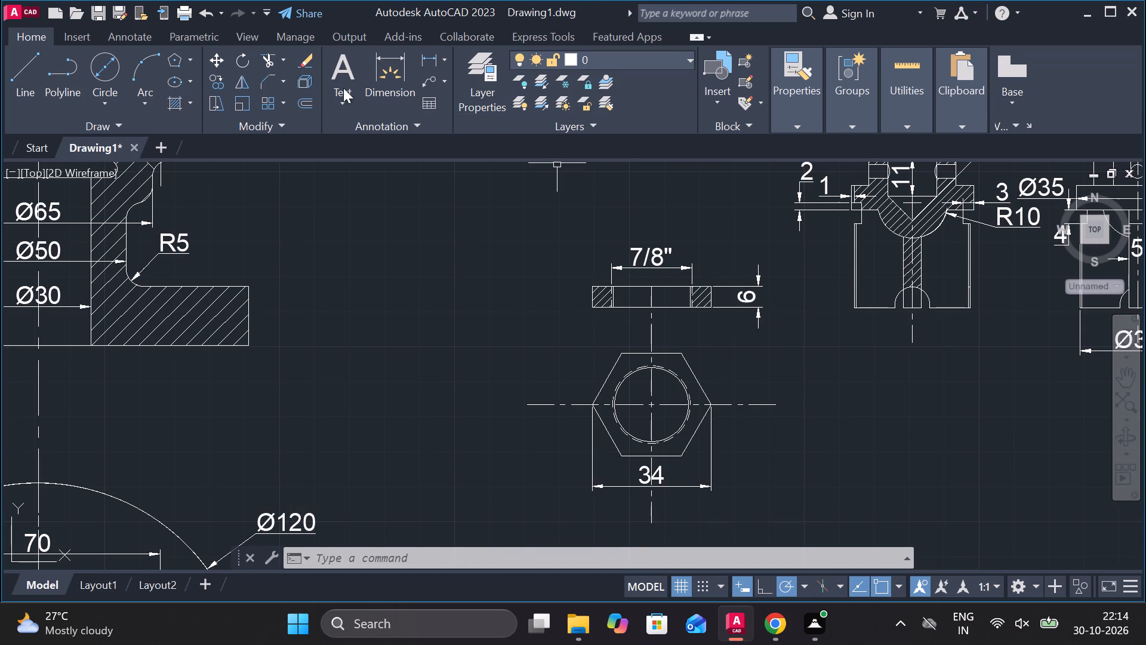
click(423, 87)
click(589, 278)
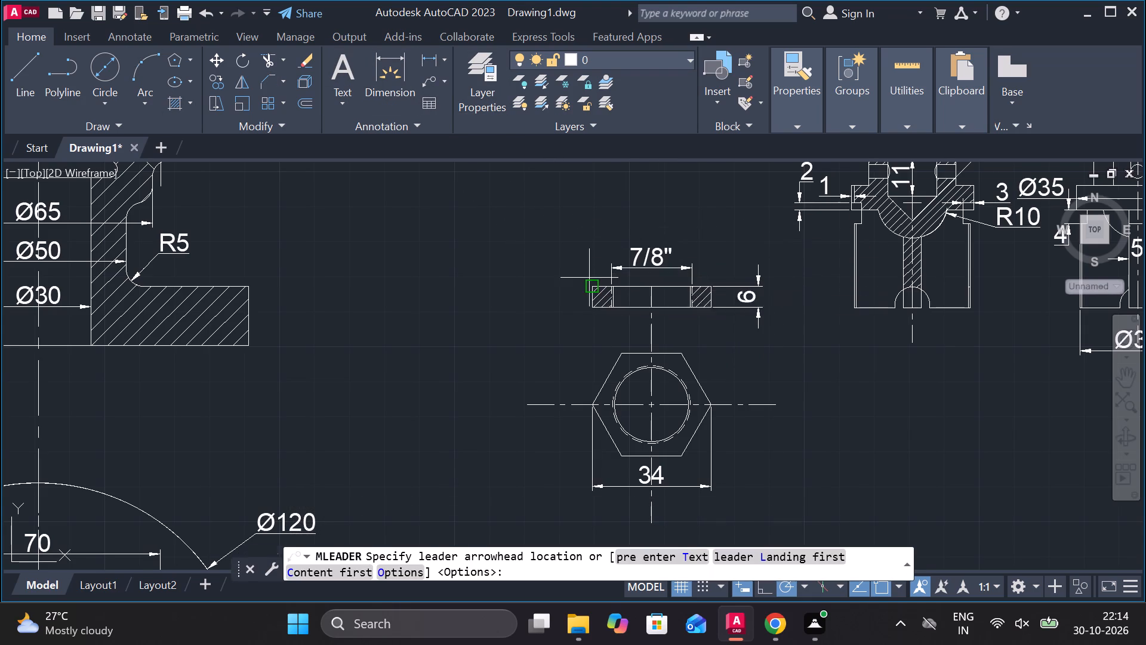
click(543, 241)
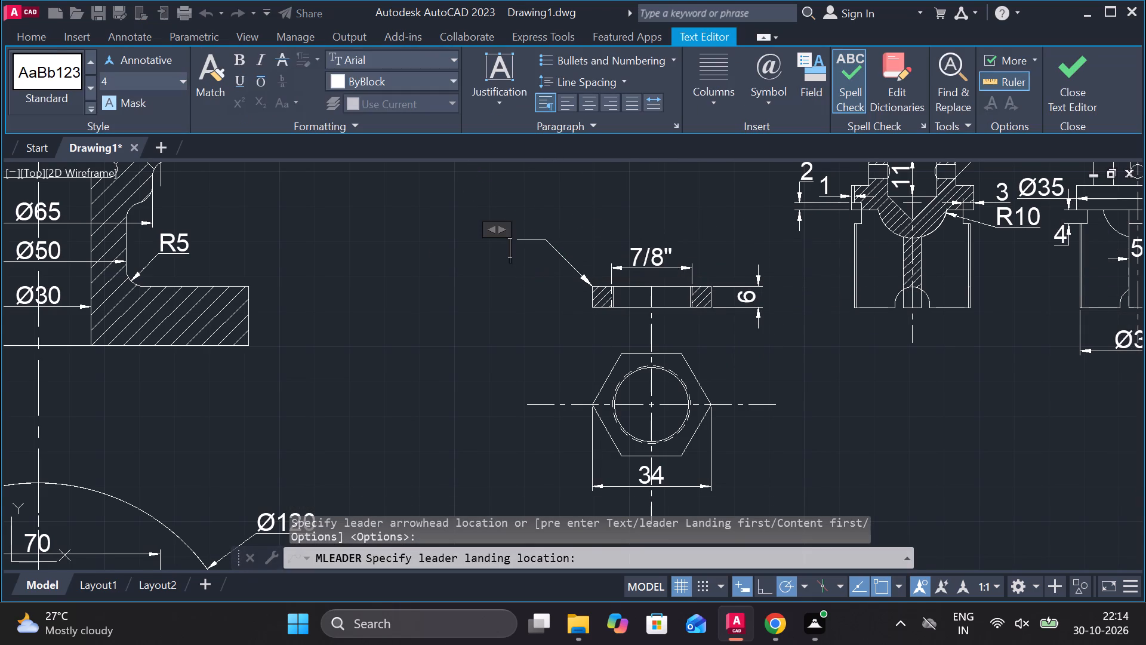
click(134, 75)
key(8)
key(Return)
key(e)
key(BackSpace)
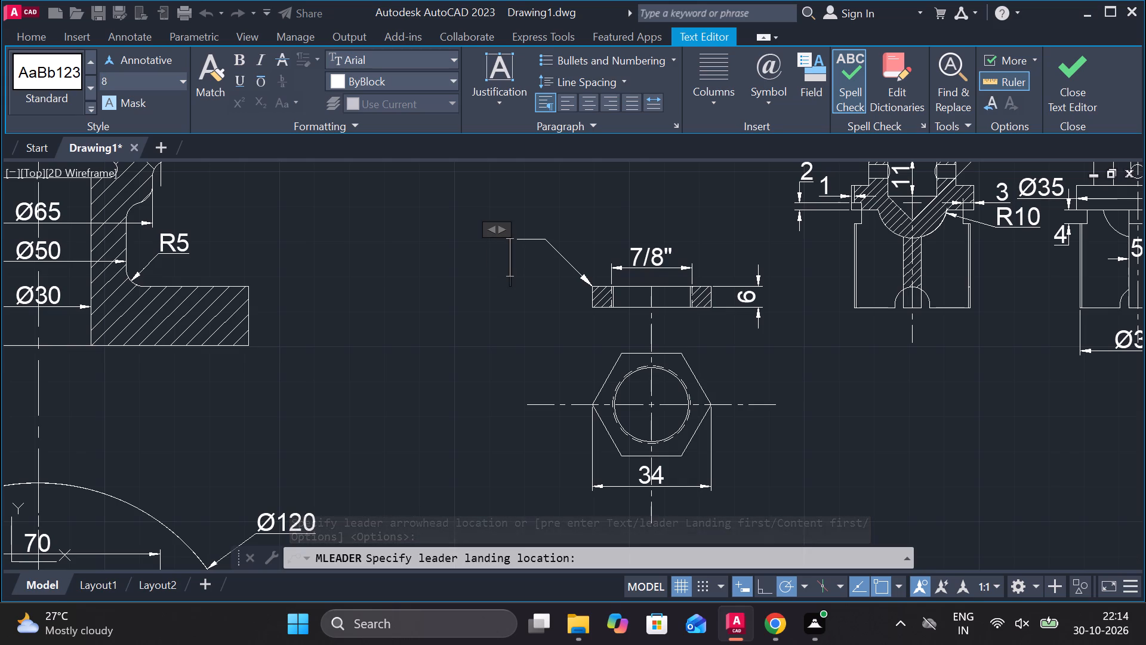
key(4)
click(1074, 84)
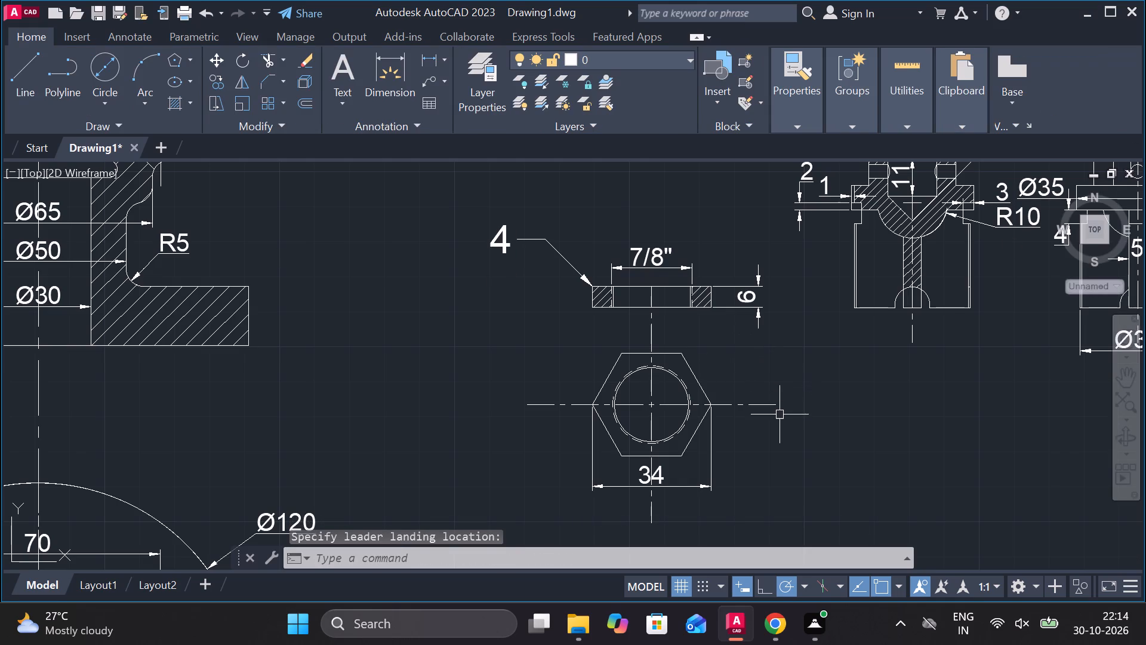
Add a leader from the right edge of the dimensioned spindle's Ø12 shaft, near its top, with text 9 at height 8.
middle_drag(781, 420, 751, 418)
scroll(755, 418, down, 1)
scroll(698, 377, down, 1)
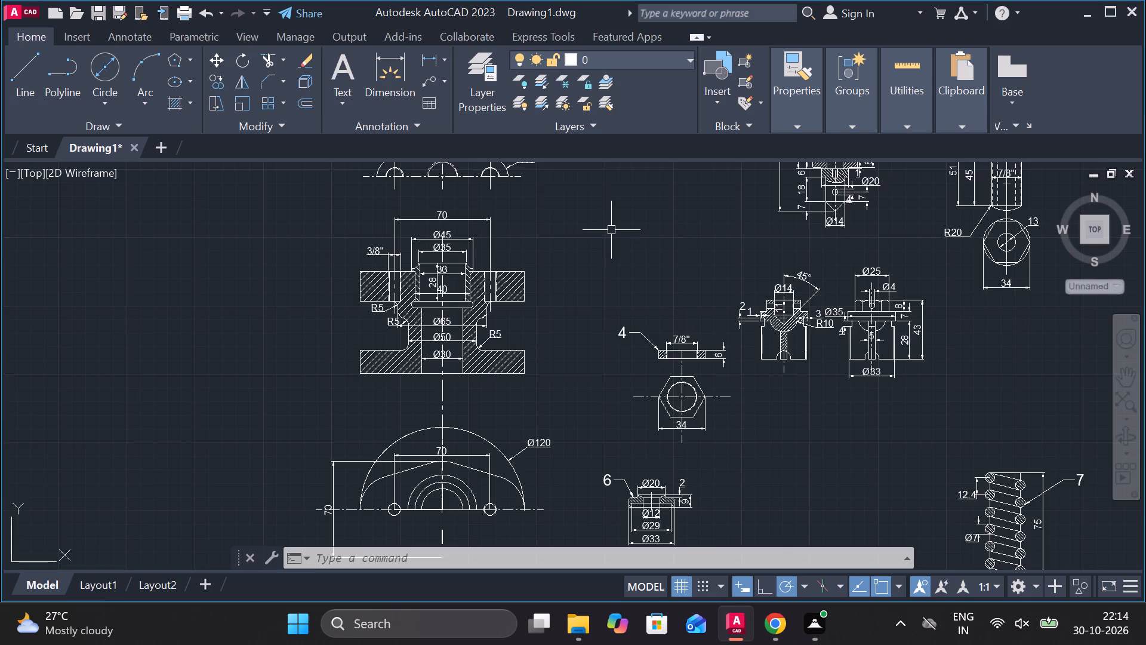
middle_drag(624, 233, 688, 396)
scroll(575, 344, up, 1)
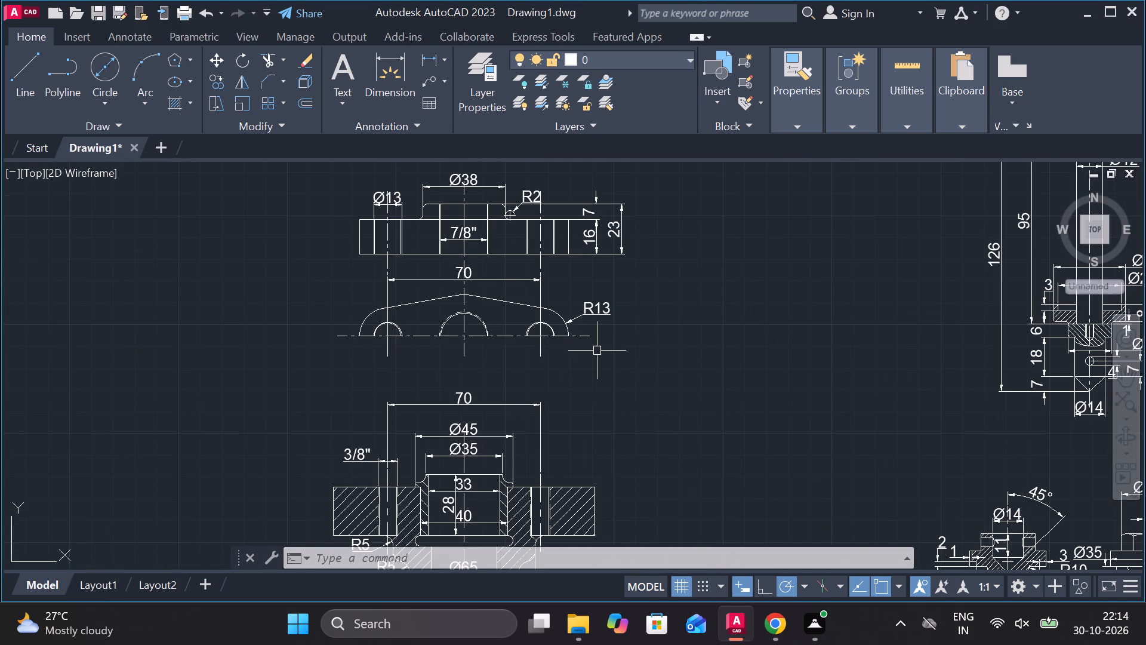
scroll(658, 381, down, 2)
middle_drag(709, 413, 686, 398)
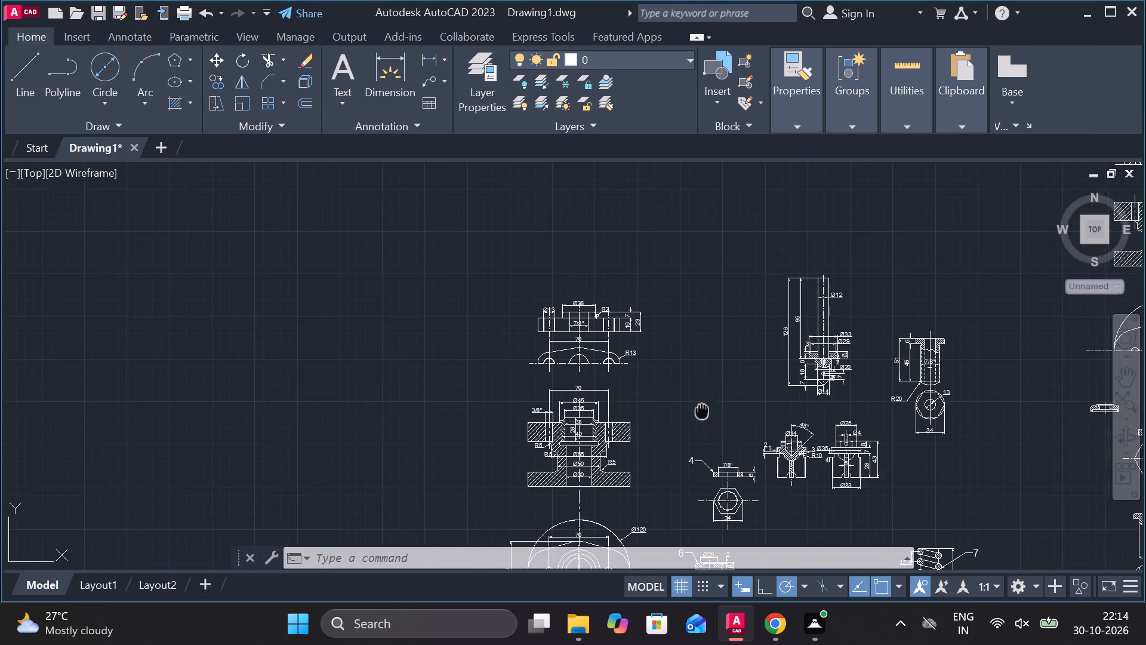
middle_drag(686, 398, 670, 382)
scroll(832, 344, up, 2)
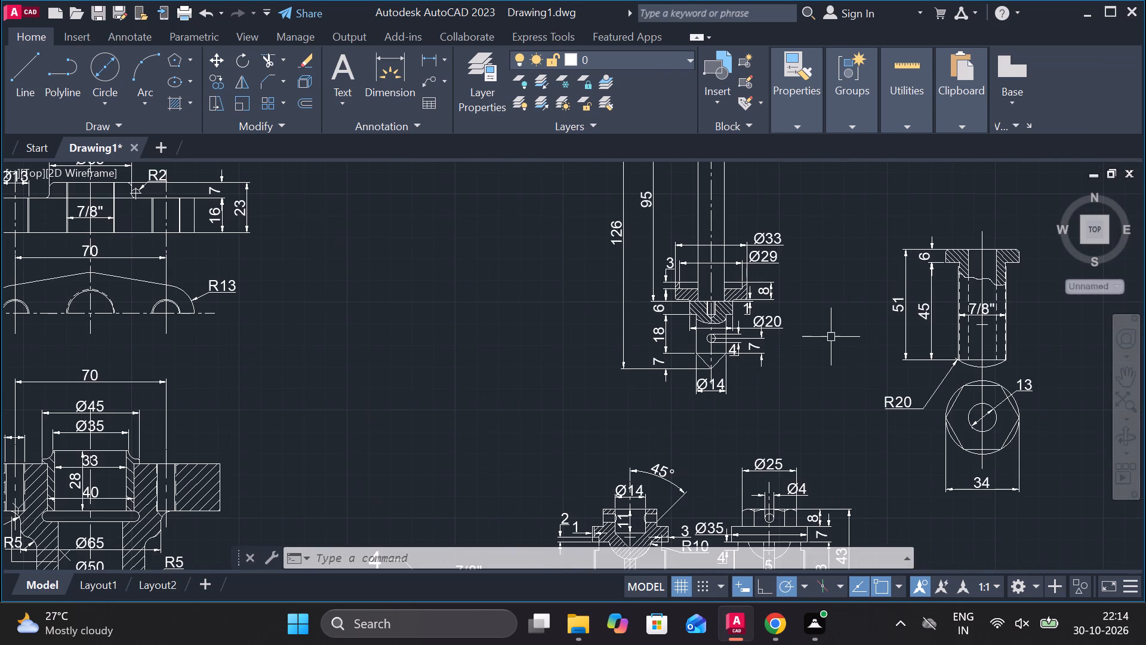
scroll(837, 314, up, 1)
middle_click(837, 314)
middle_drag(837, 314, 828, 502)
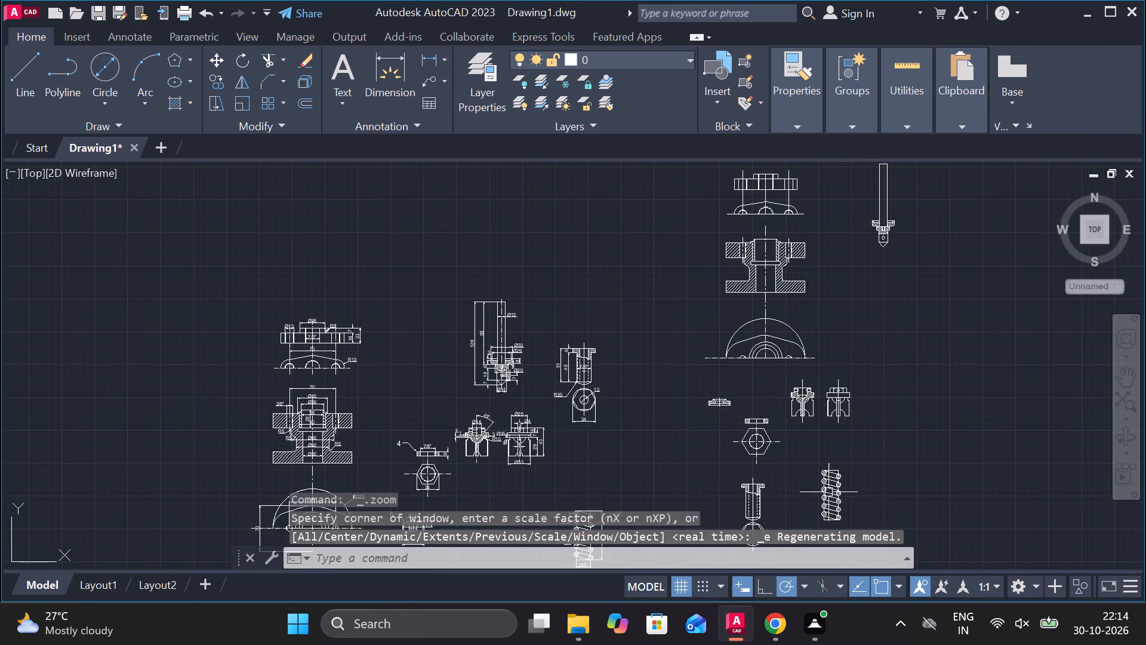
scroll(474, 339, up, 3)
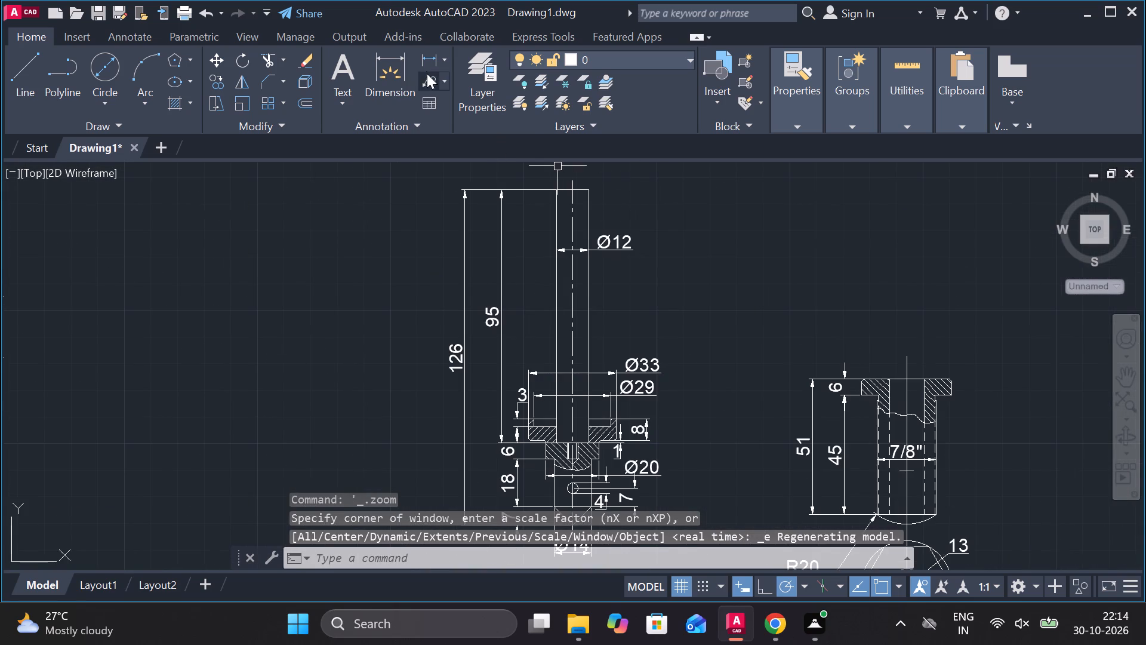
click(427, 73)
click(596, 219)
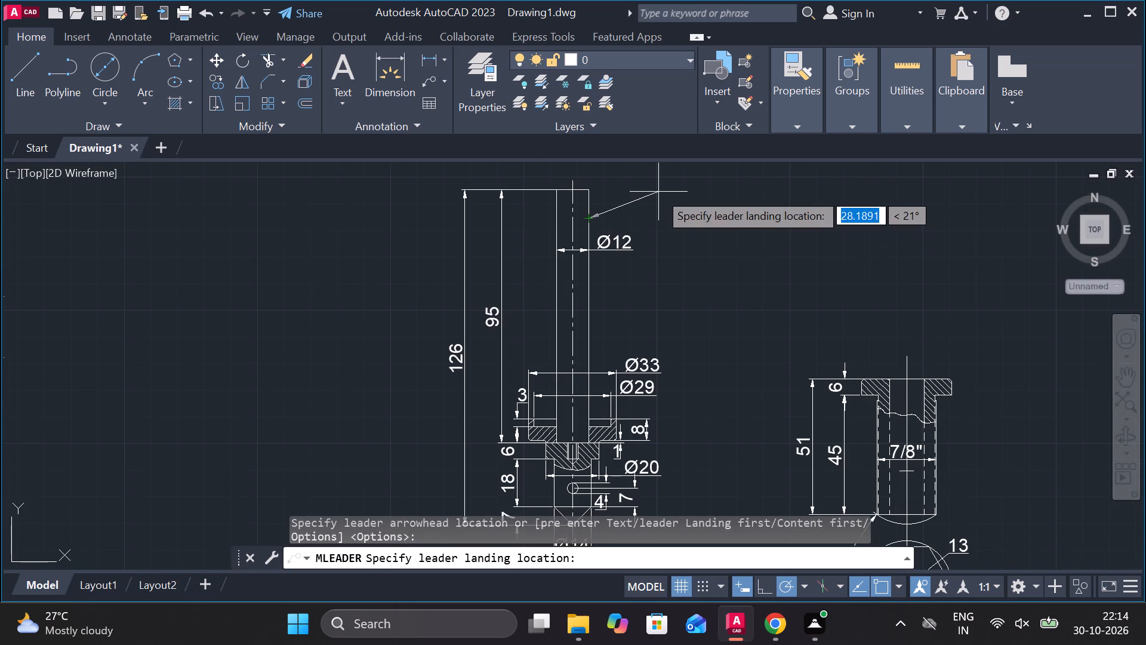
click(658, 192)
click(127, 75)
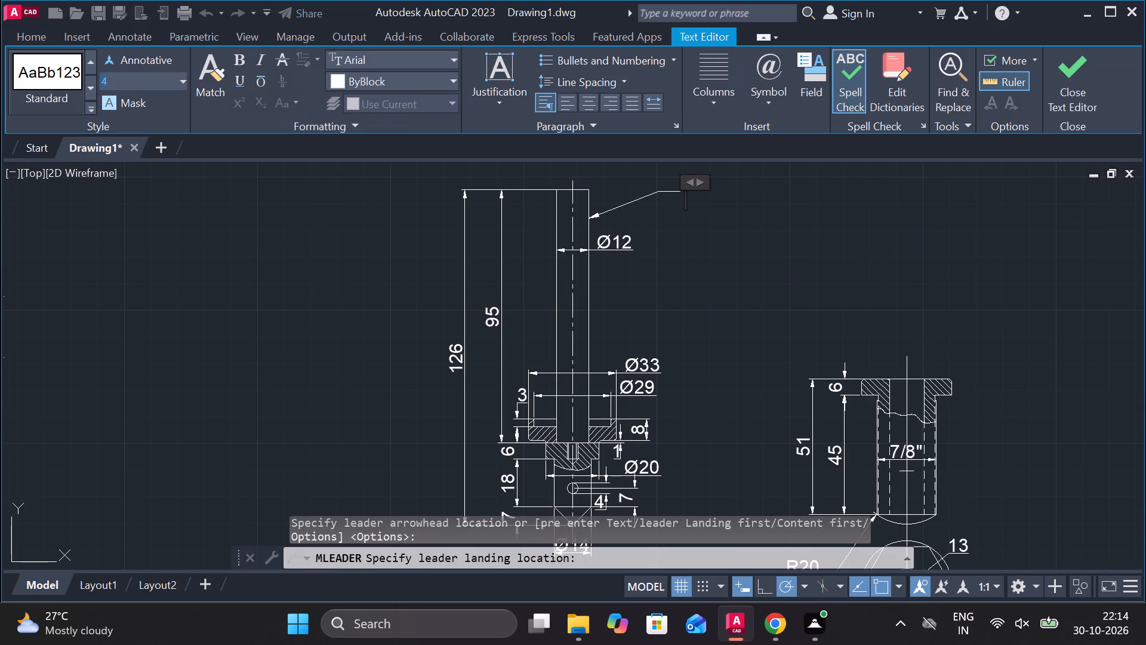
key(8)
key(Return)
key(backslash)
key(BackSpace)
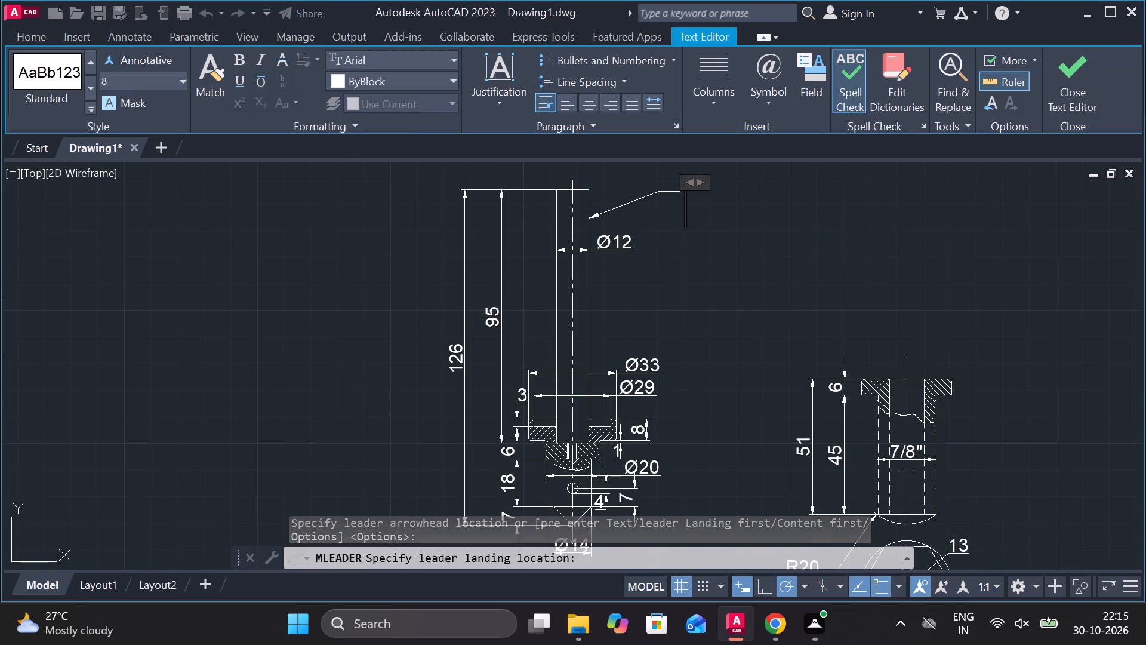
key(Return)
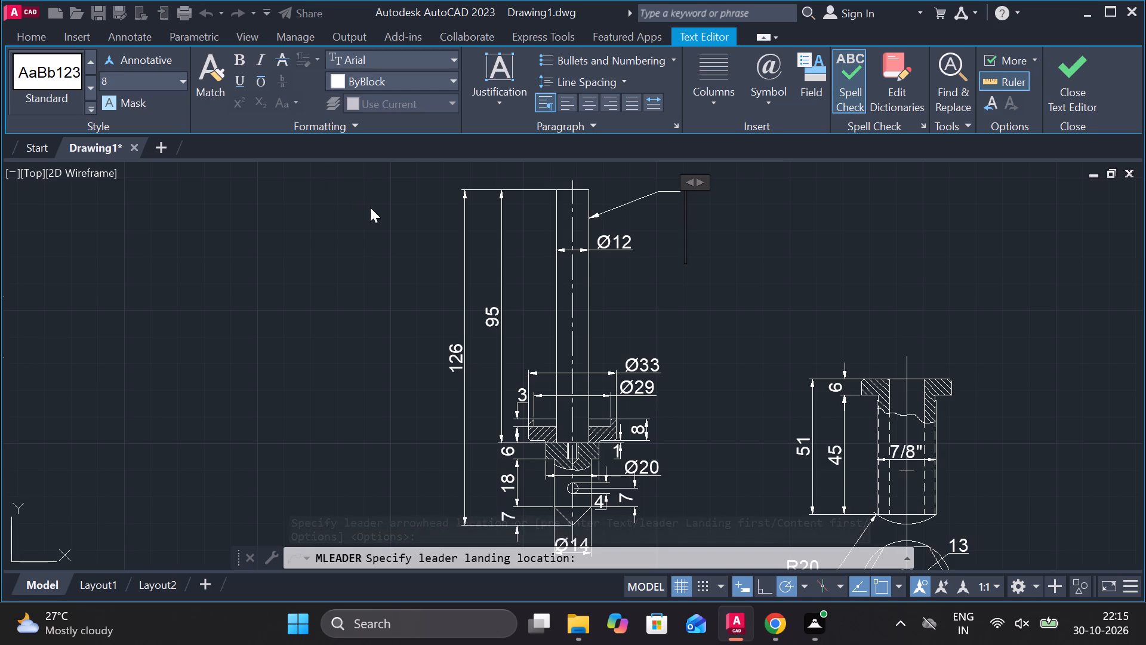
key(8)
key(BackSpace)
key(BackSpace)
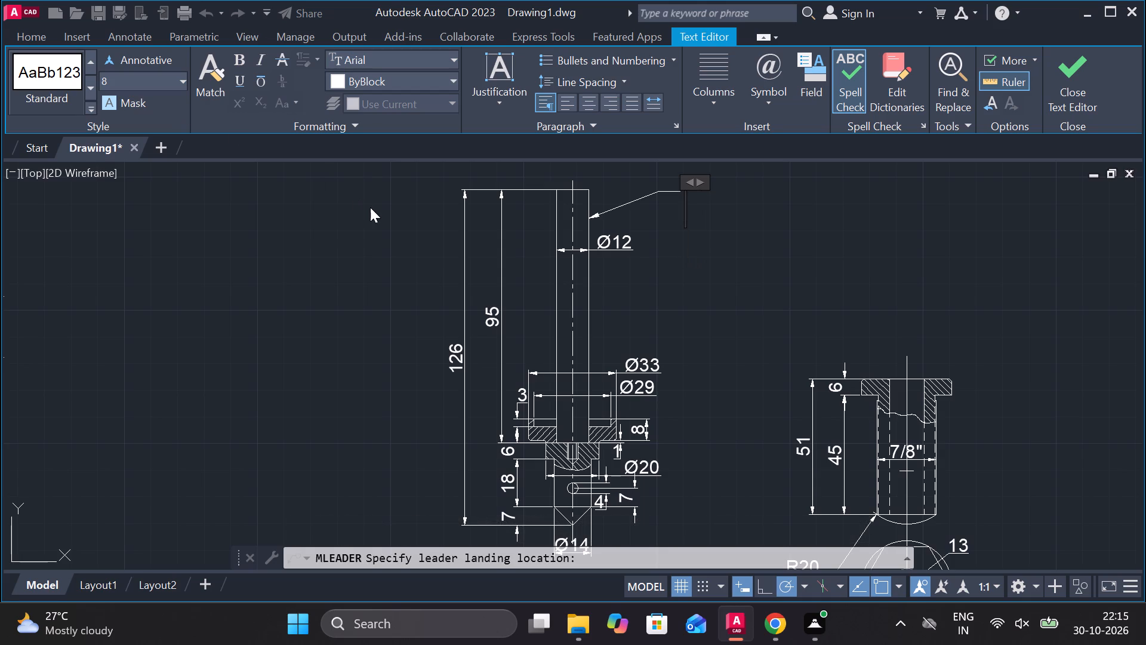
key(9)
click(1074, 89)
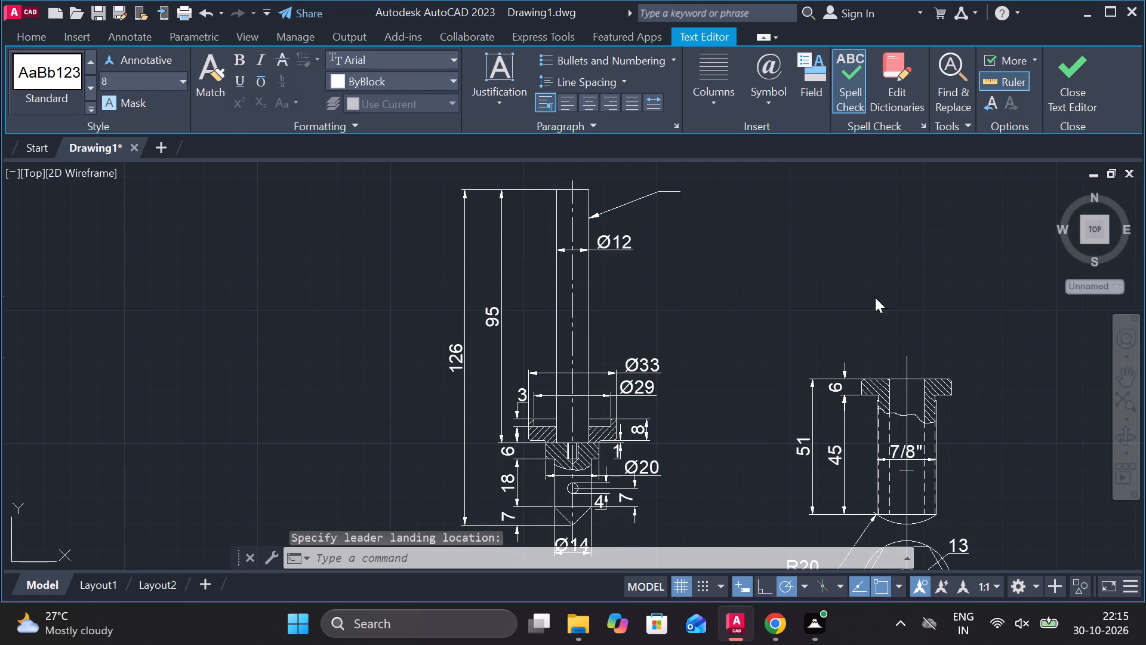
Add a horizontal linear dimension across the bore at the top of the dimensioned 7/8" flanged screw, placed above the head.
scroll(799, 281, down, 2)
scroll(781, 314, up, 1)
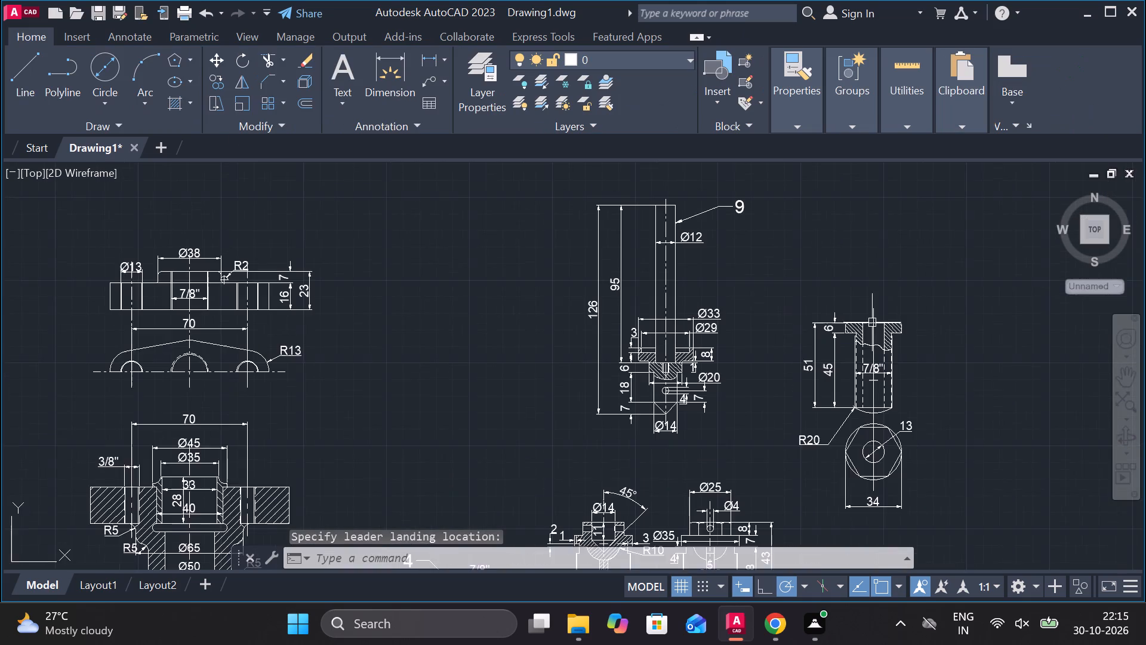
middle_drag(881, 315, 815, 285)
scroll(873, 311, up, 1)
middle_drag(872, 311, 726, 293)
scroll(711, 311, up, 1)
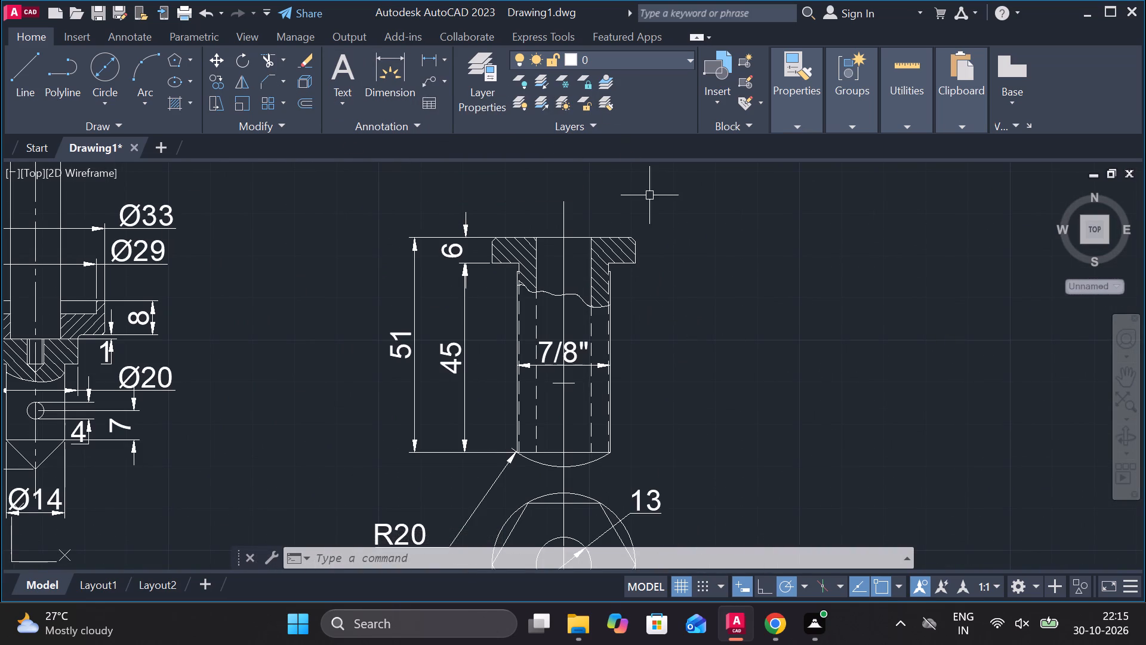
middle_drag(685, 233, 683, 240)
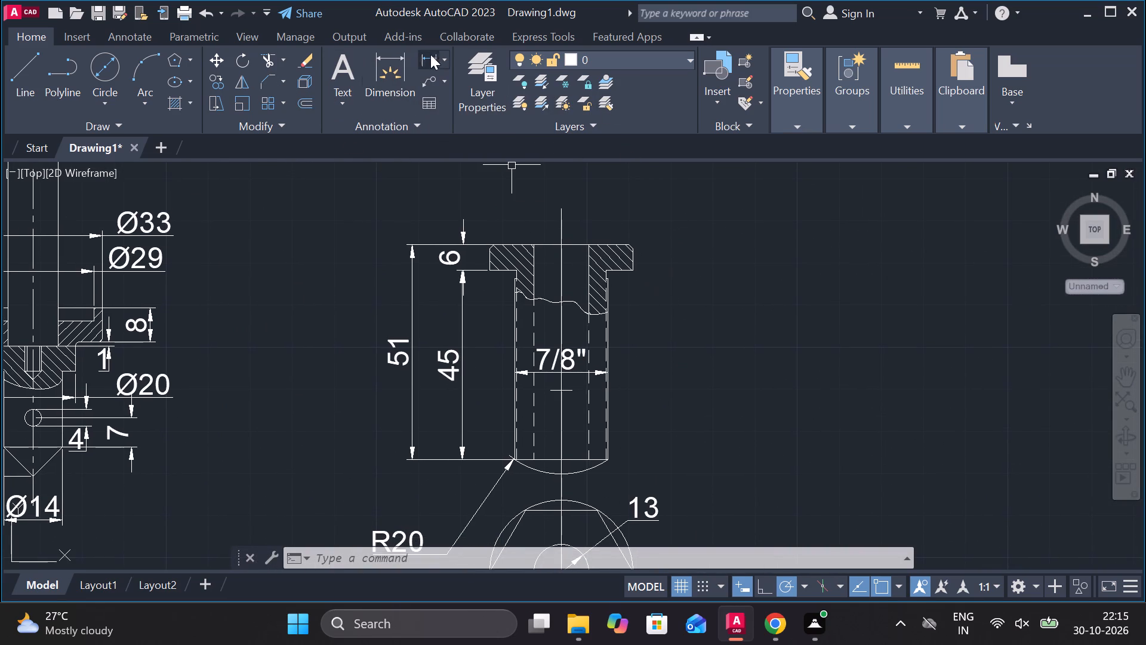
click(435, 56)
scroll(488, 213, up, 2)
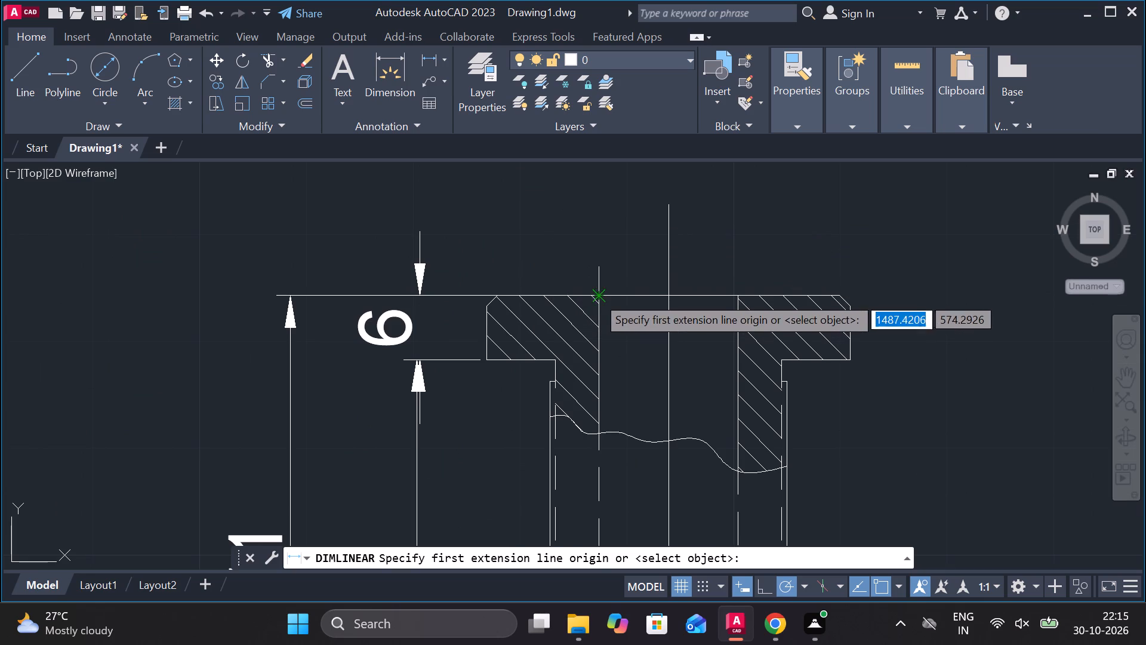
click(596, 296)
click(746, 293)
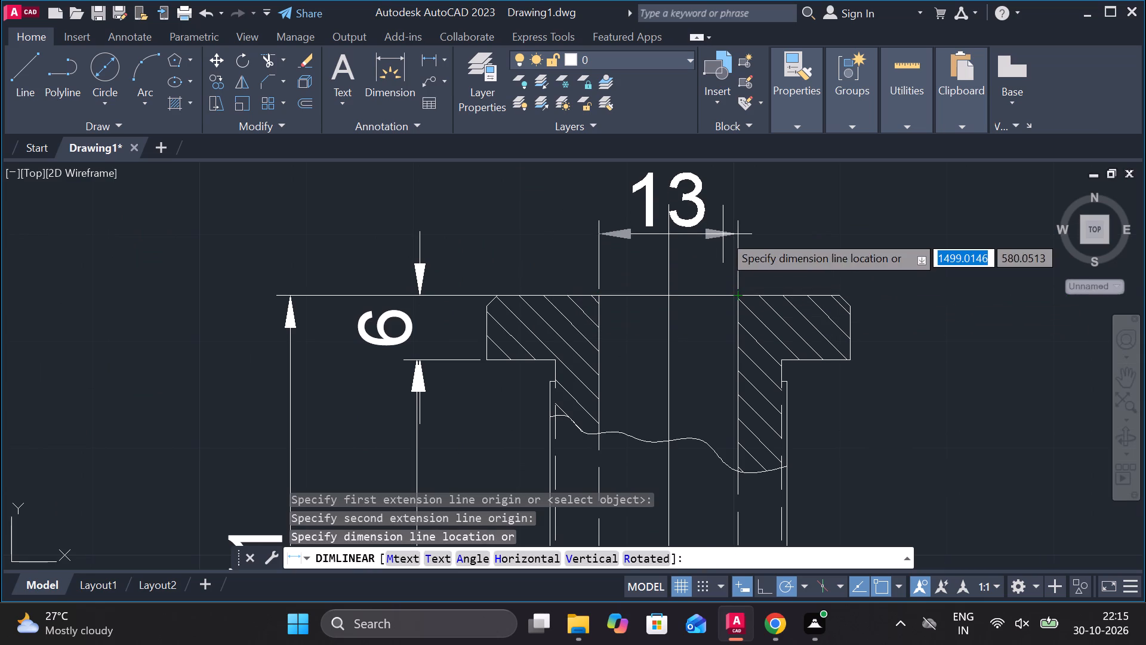
click(723, 234)
Prefix the screw's bore dimension text with a diameter symbol.
double_click(694, 213)
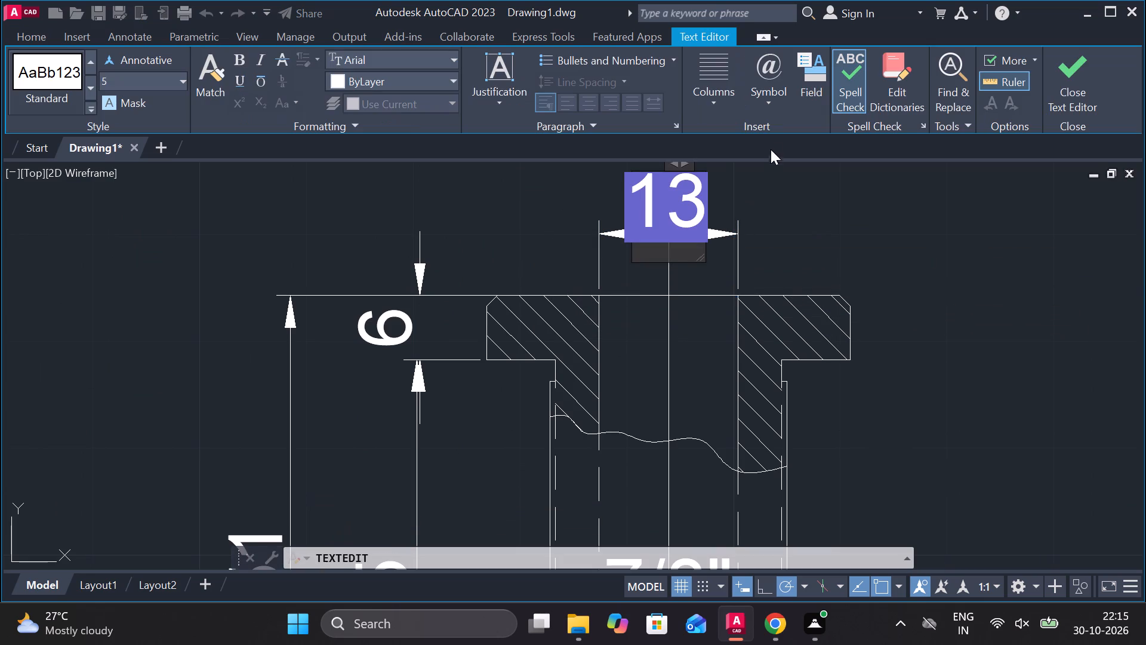
click(765, 103)
click(812, 173)
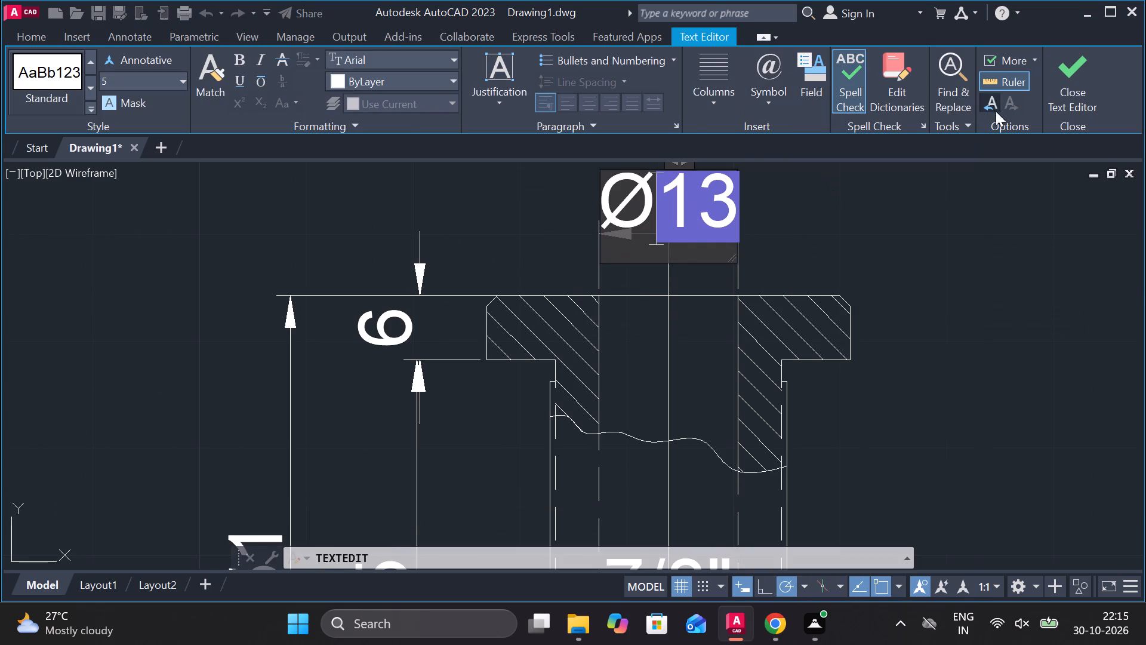
click(1049, 93)
middle_drag(897, 307, 866, 197)
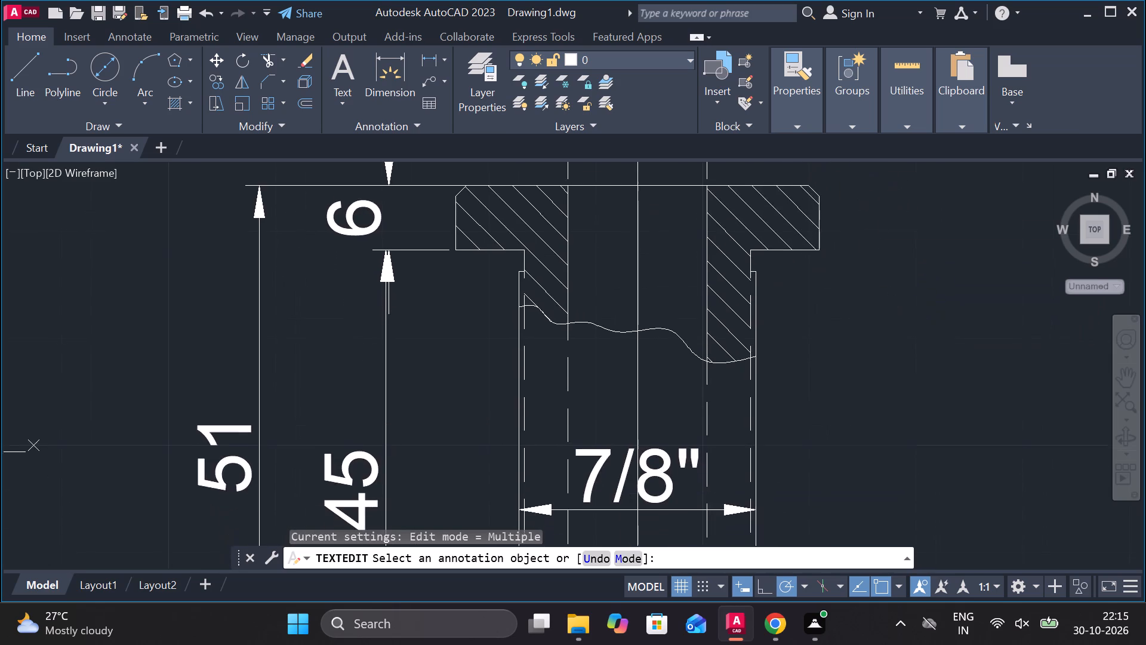
Add a leader from the top edge of the dimensioned 7/8" flanged screw's head, left of the bore, with text 3 at height 8.
scroll(864, 262, down, 2)
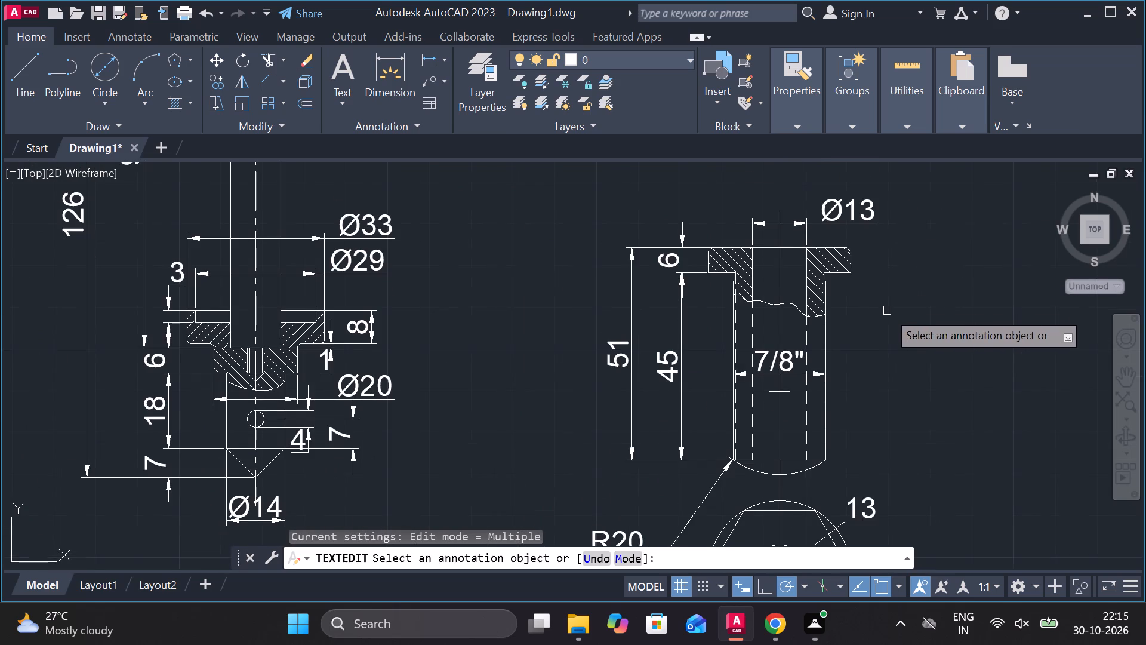
middle_drag(890, 321, 835, 279)
key(Escape)
scroll(797, 295, down, 1)
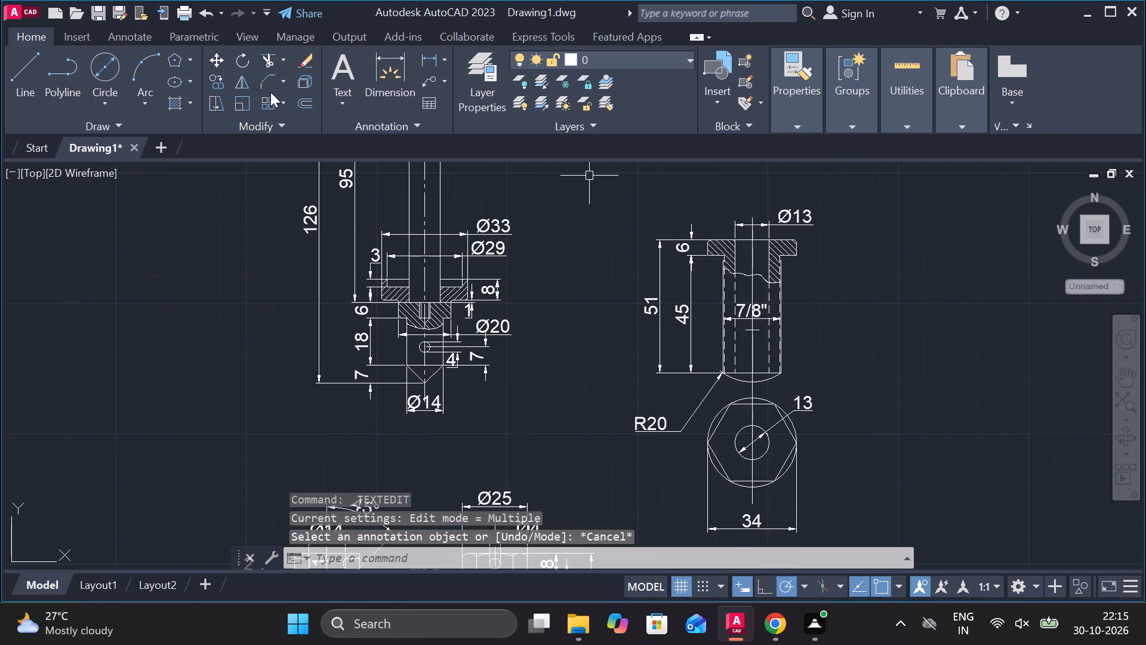
click(432, 80)
scroll(654, 186, up, 1)
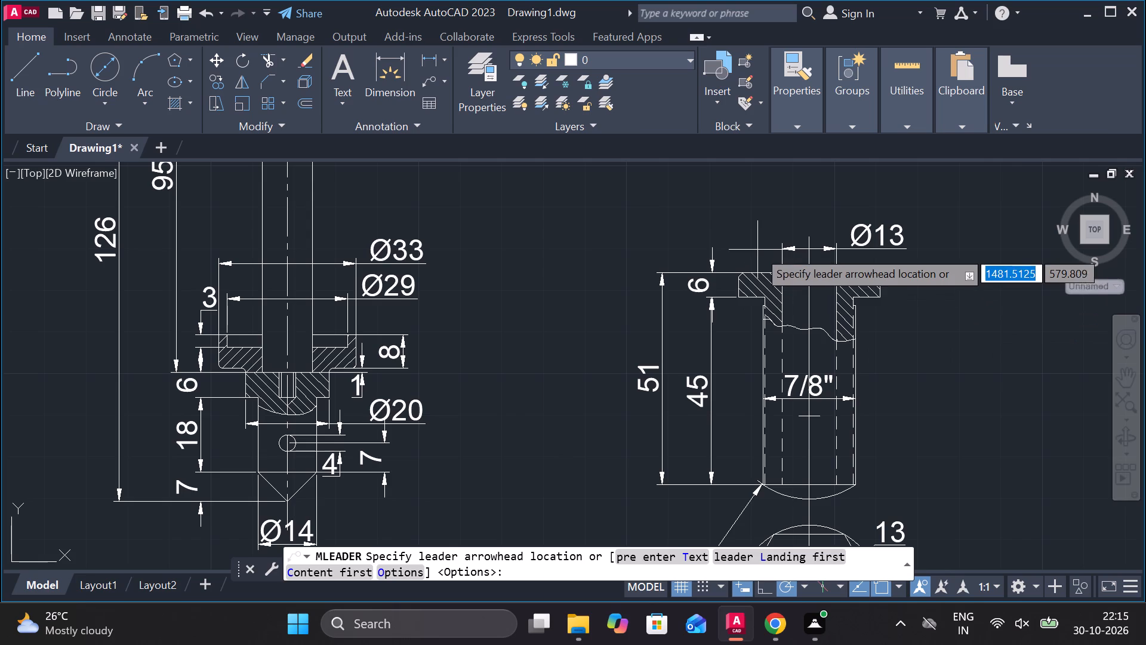
click(760, 265)
click(720, 202)
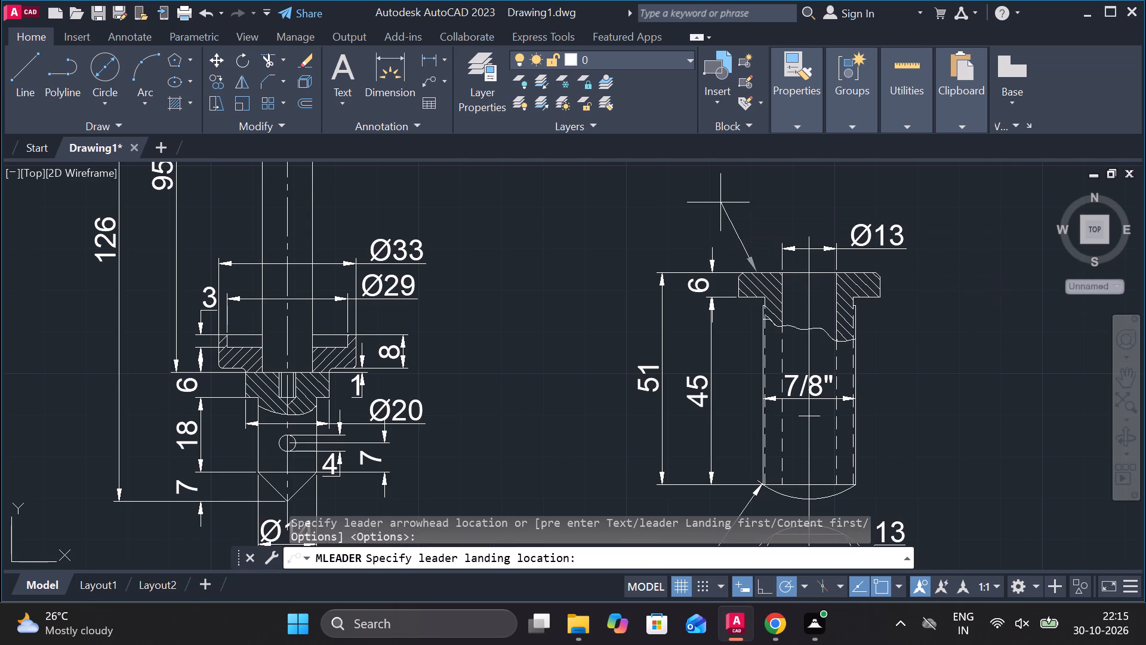
click(146, 75)
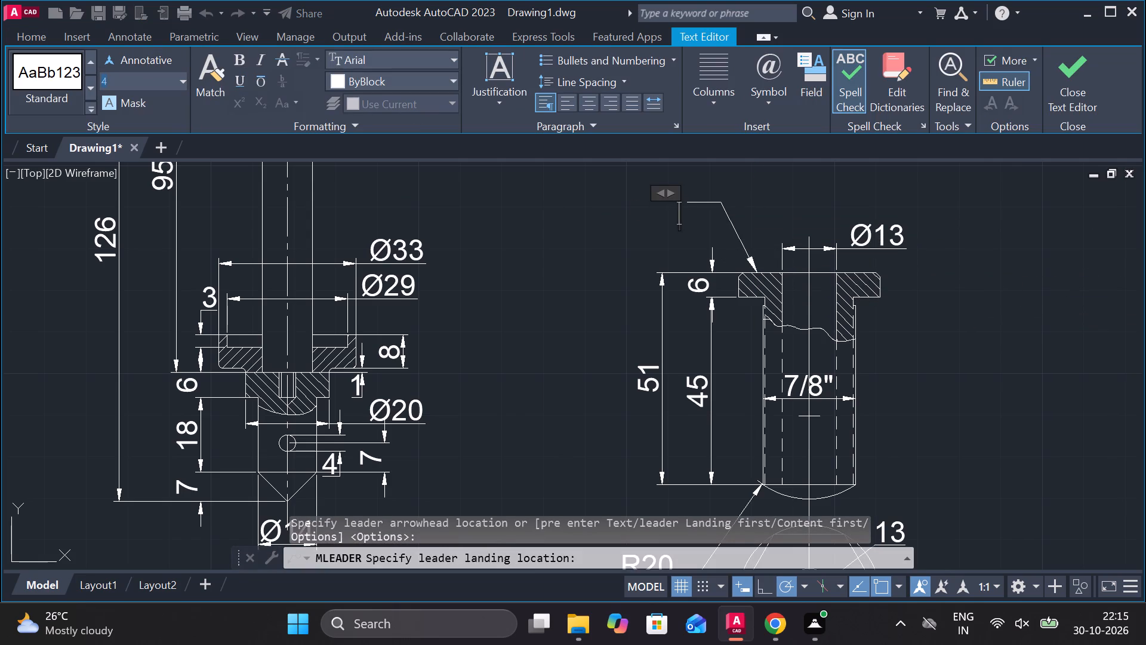
key(8)
key(Return)
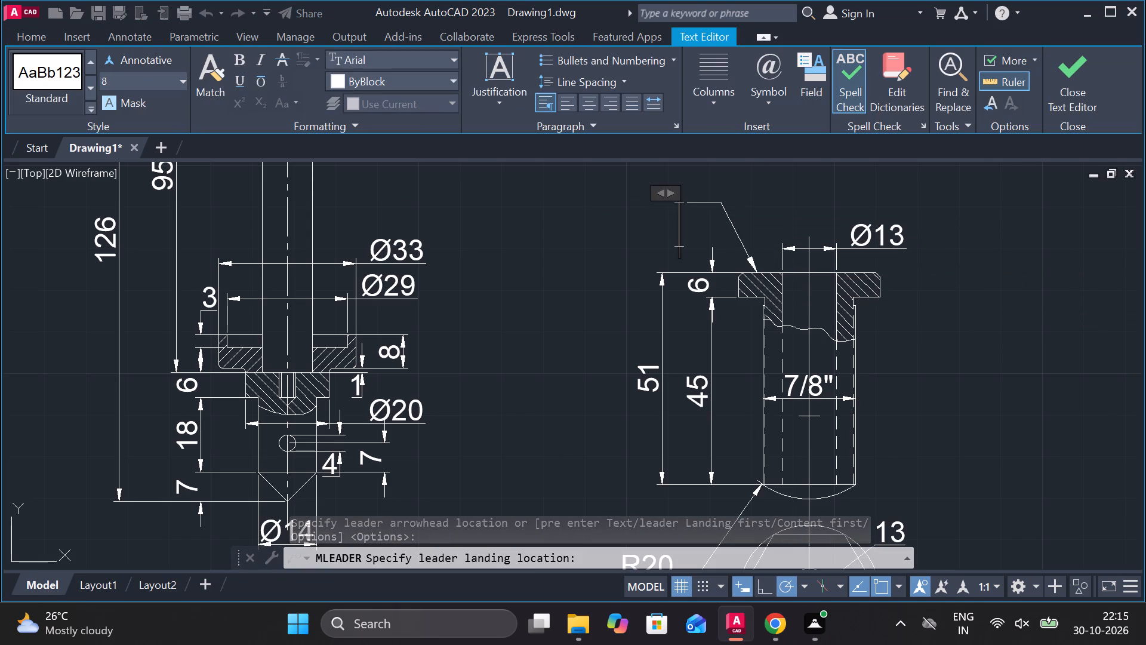
key(3)
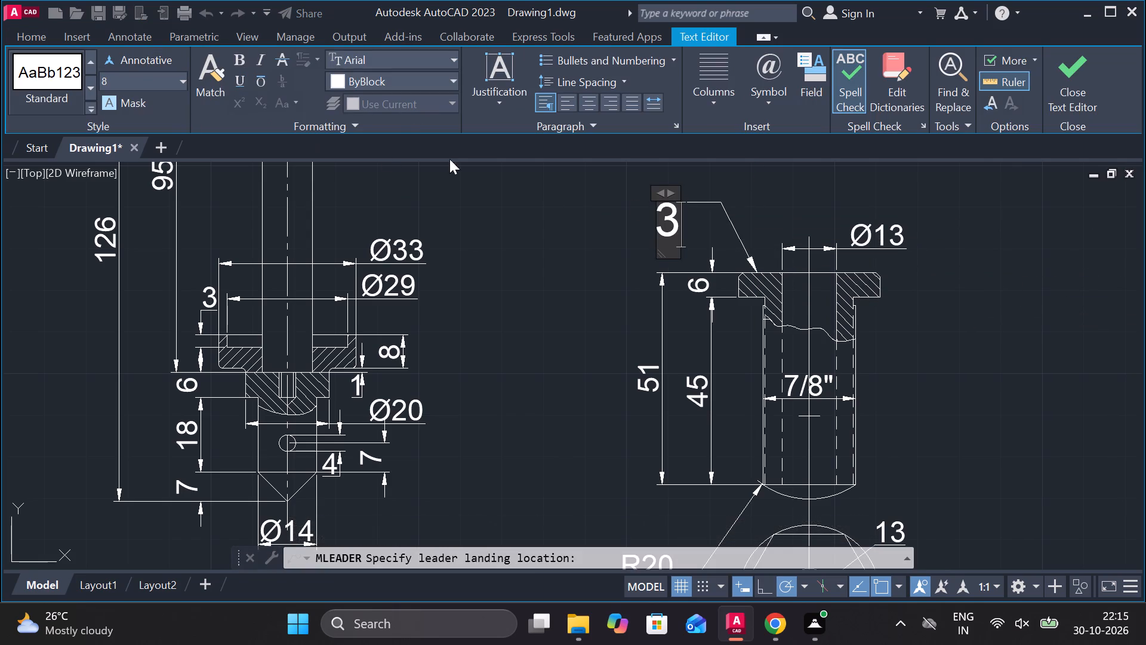
click(1064, 78)
Move both dimensioned Ø33 valve views, with all their dimensions, to the empty area above the dimensioned Ø38 flange plate.
scroll(869, 275, down, 2)
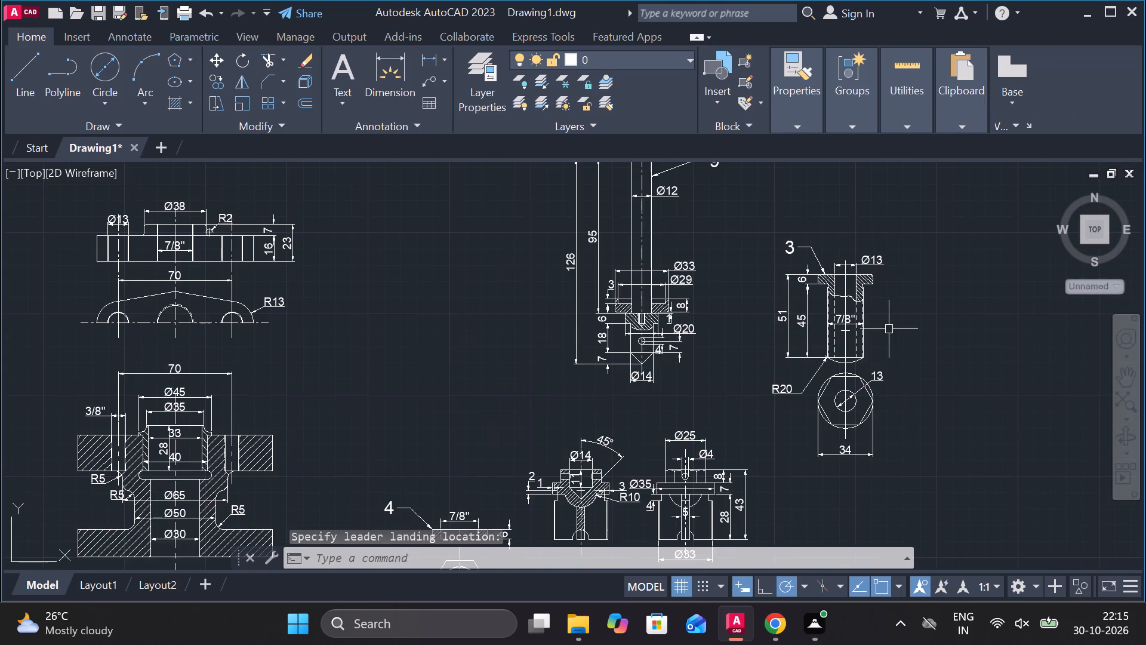
middle_drag(889, 330, 829, 292)
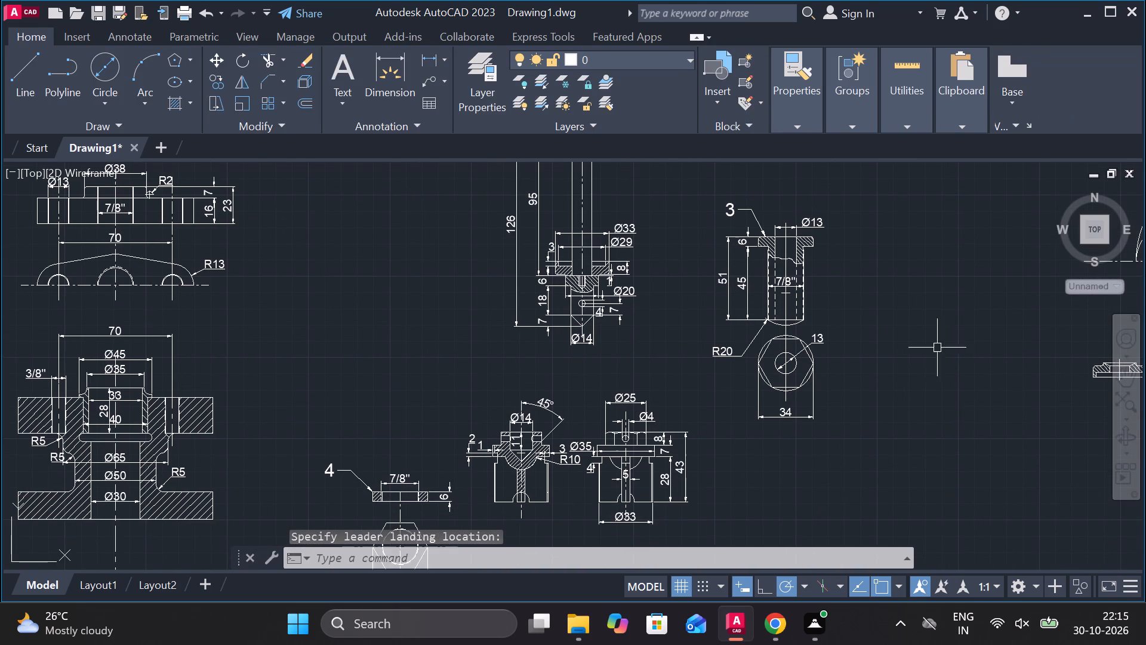
scroll(898, 353, down, 2)
scroll(906, 379, up, 1)
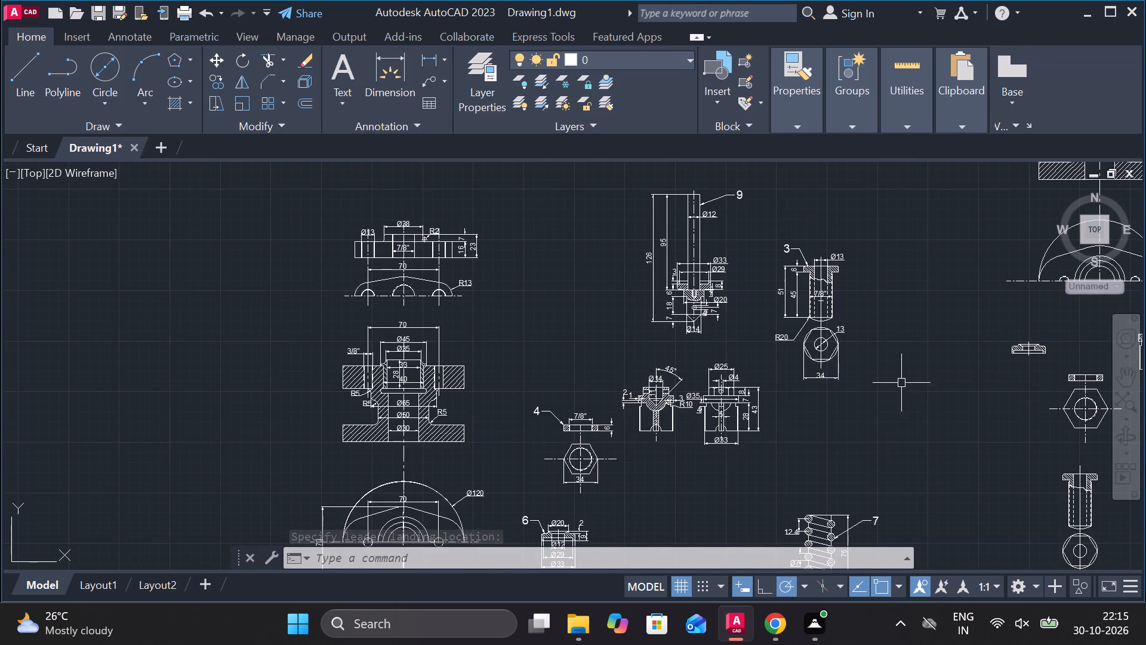
middle_drag(901, 383, 793, 278)
middle_drag(814, 354, 733, 324)
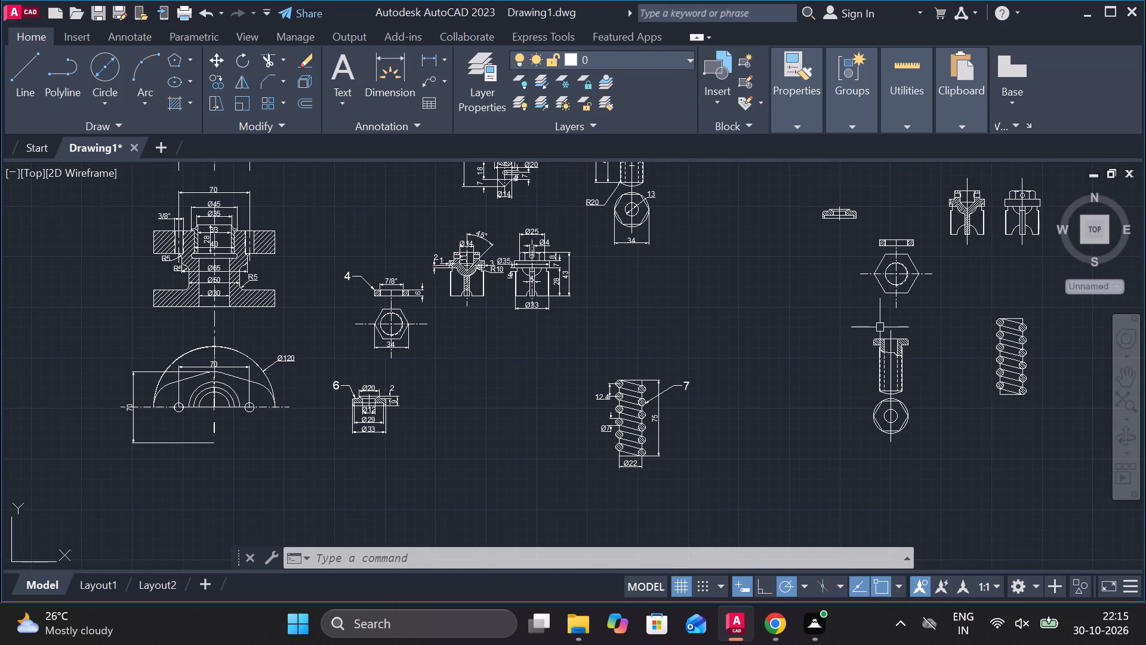
middle_drag(721, 288, 777, 349)
scroll(518, 345, up, 2)
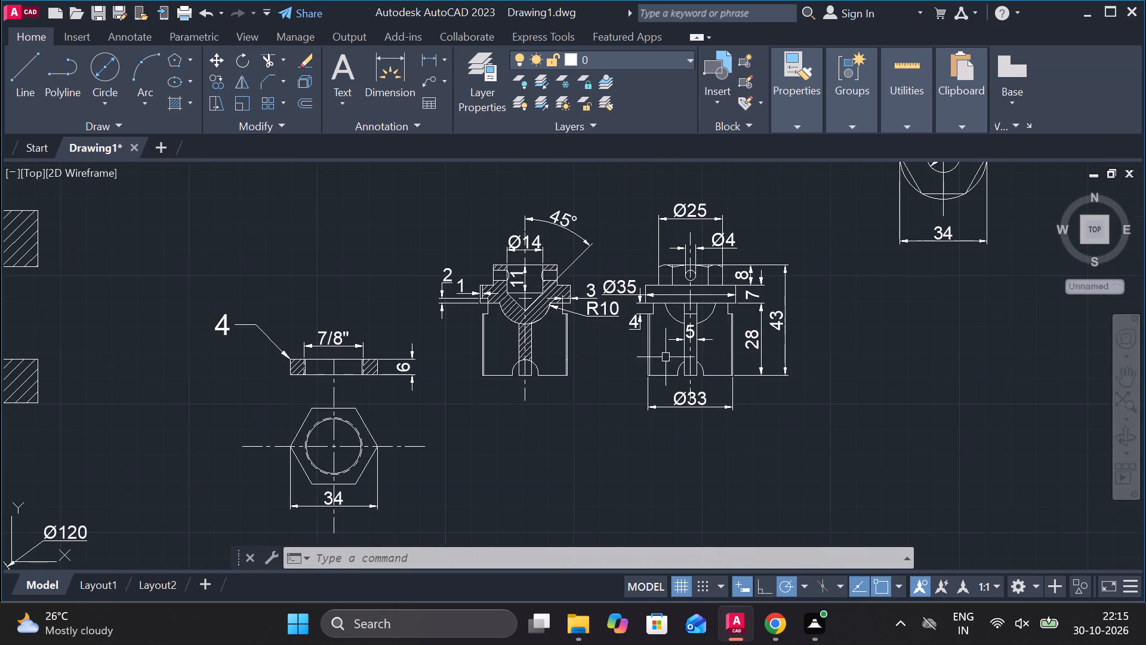
click(389, 199)
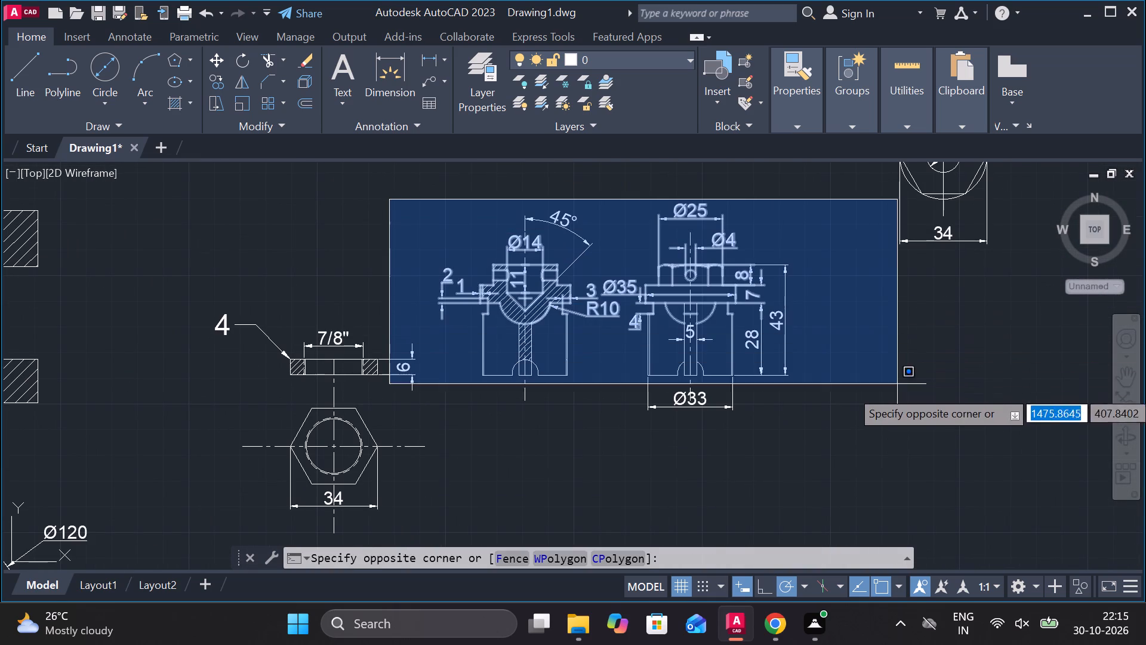
click(901, 422)
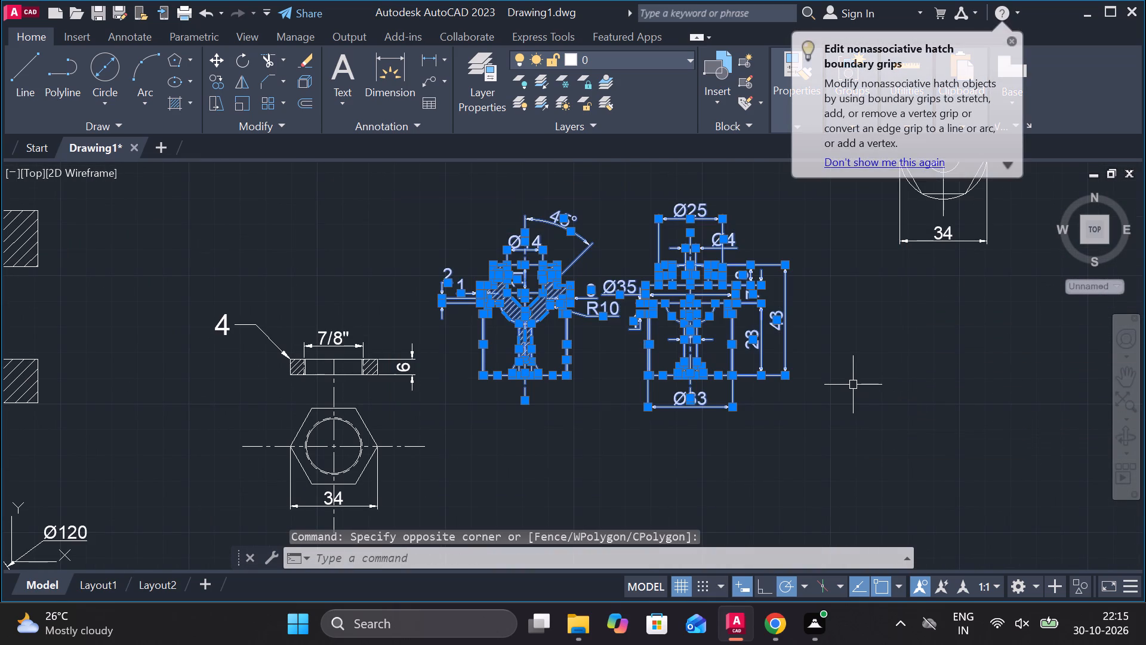
key(m)
key(Return)
click(853, 385)
scroll(864, 397, down, 2)
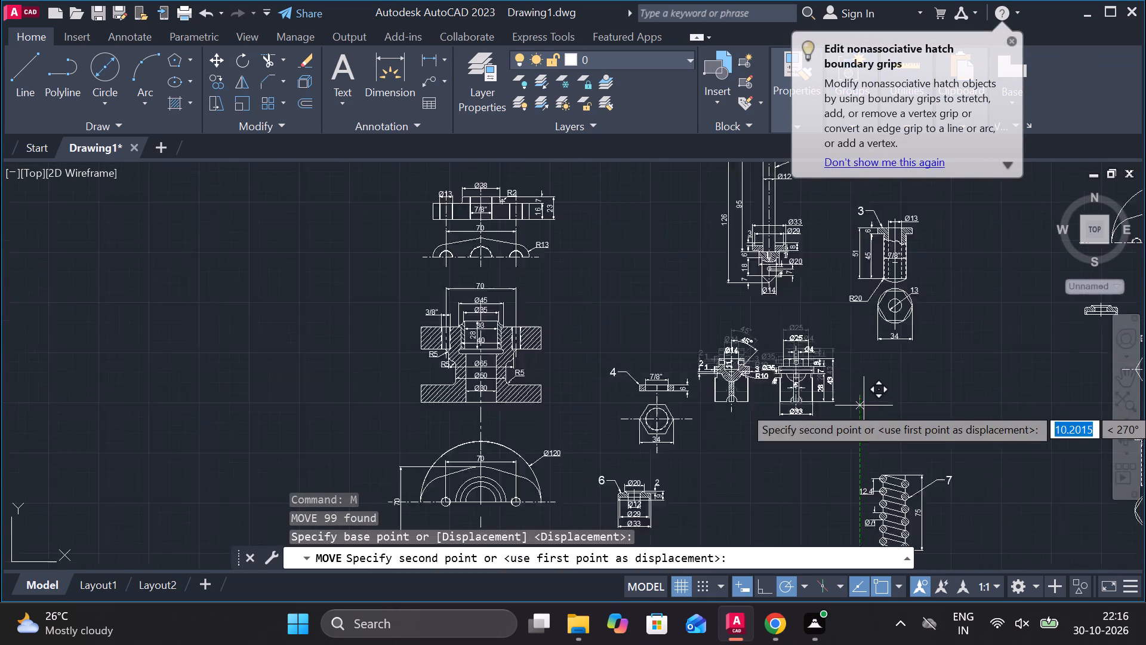
scroll(864, 406, down, 1)
middle_drag(483, 304, 927, 414)
scroll(834, 382, down, 2)
middle_drag(831, 385, 324, 324)
scroll(691, 351, up, 2)
middle_drag(726, 351, 788, 358)
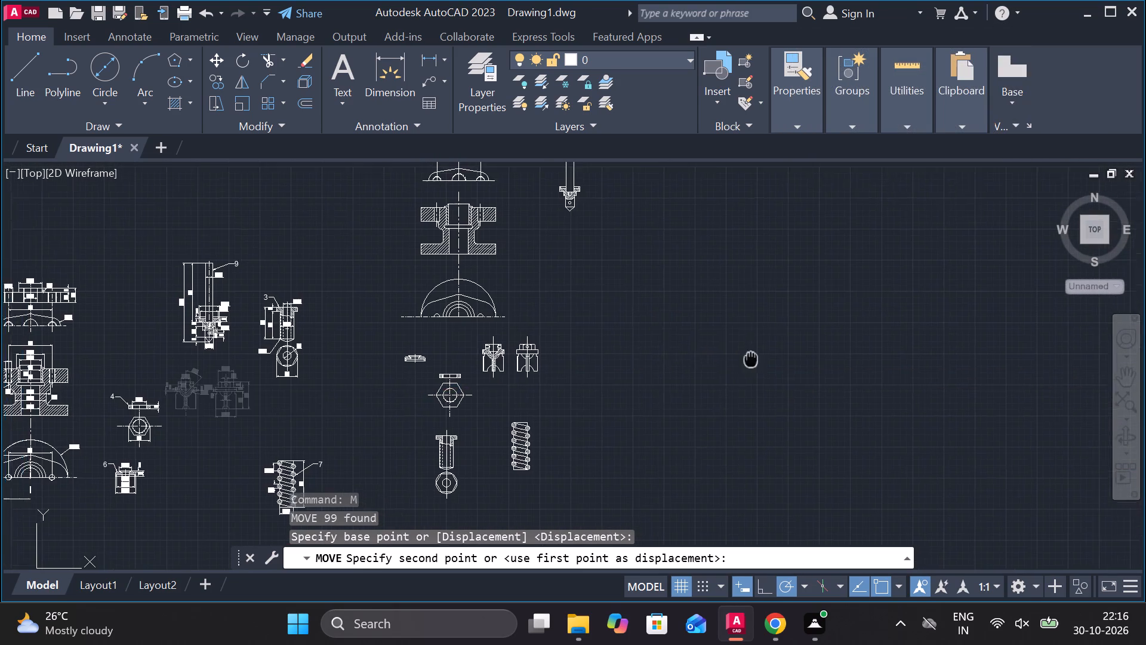
middle_drag(788, 358, 893, 353)
scroll(183, 319, up, 2)
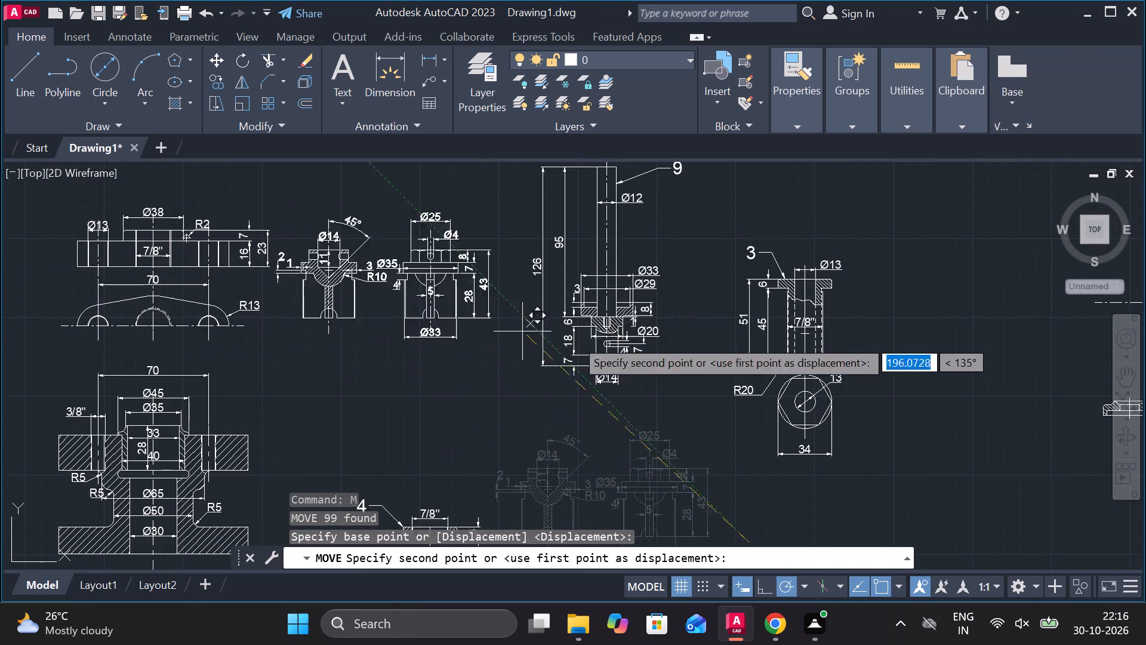
scroll(613, 358, down, 2)
scroll(516, 239, up, 2)
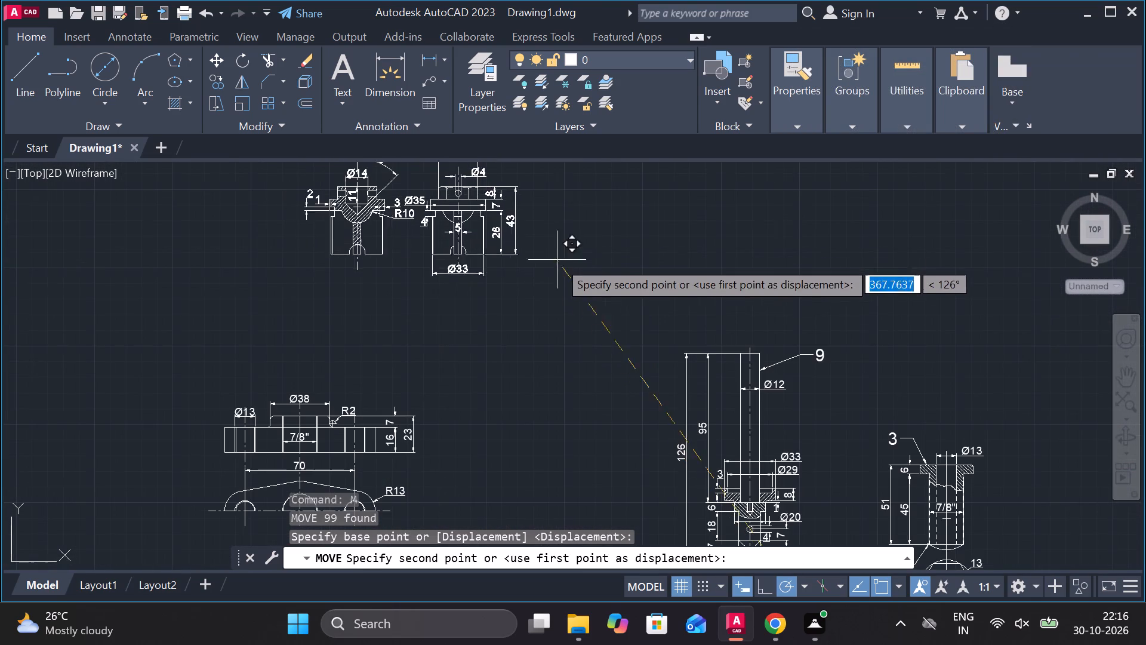
click(586, 303)
Add a leader from the upper right corner of the valve's Ø25 hexagonal head in the outside view, with text 10 at height 8.
scroll(457, 281, up, 1)
middle_drag(459, 281, 542, 293)
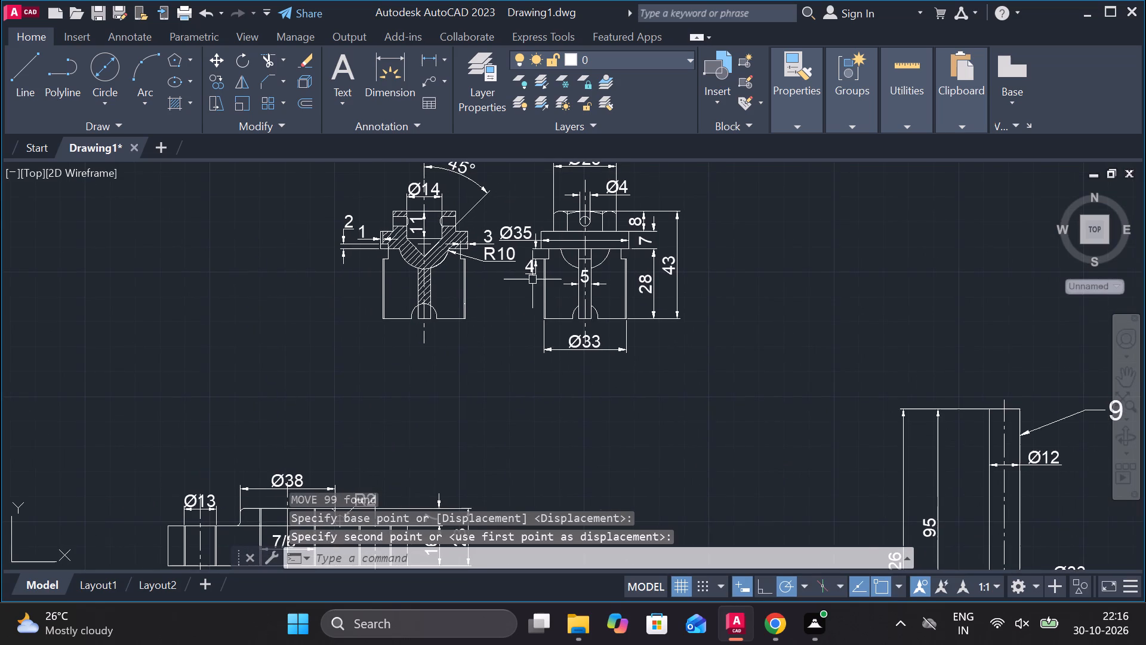
scroll(695, 214, up, 1)
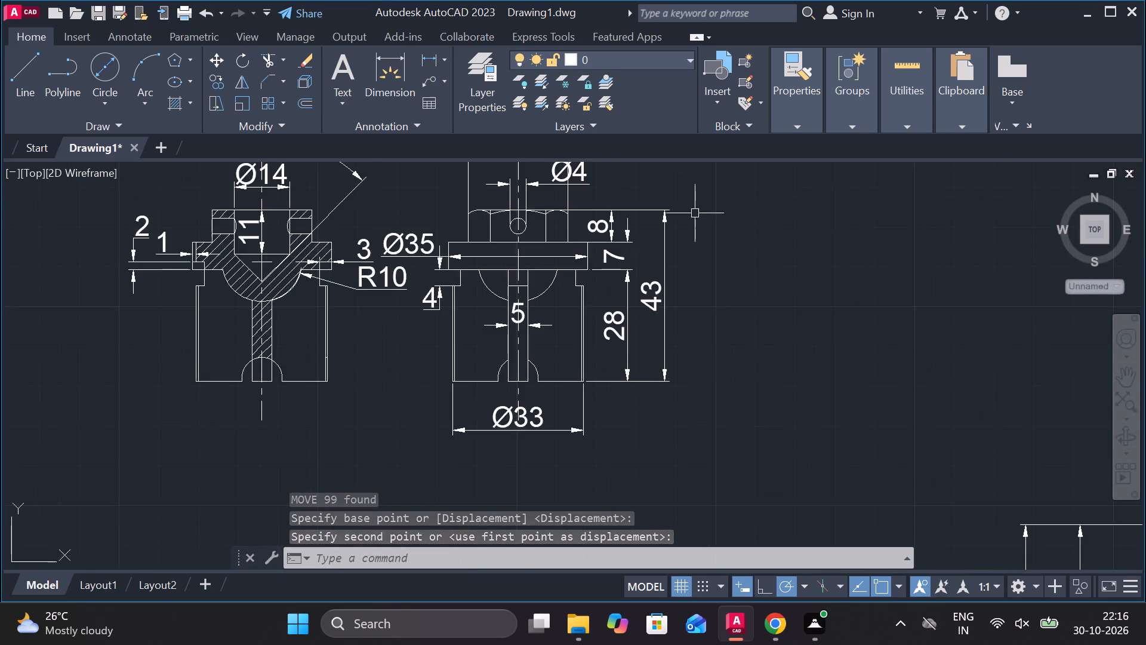
scroll(695, 213, up, 1)
middle_drag(697, 213, 716, 272)
click(431, 81)
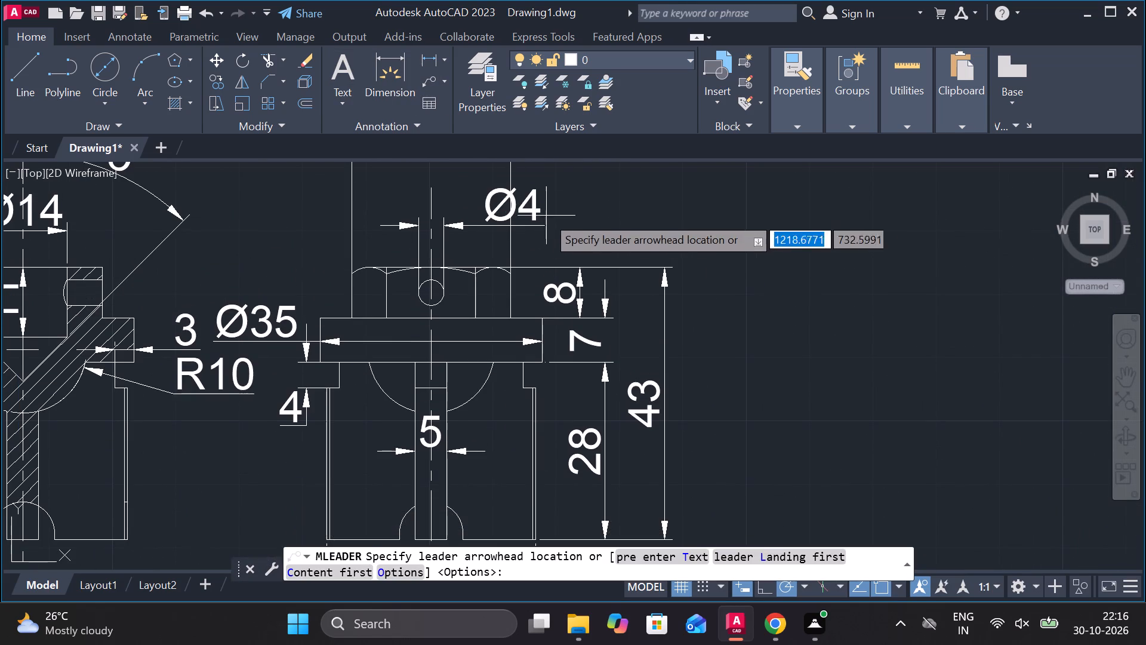
click(517, 263)
click(618, 188)
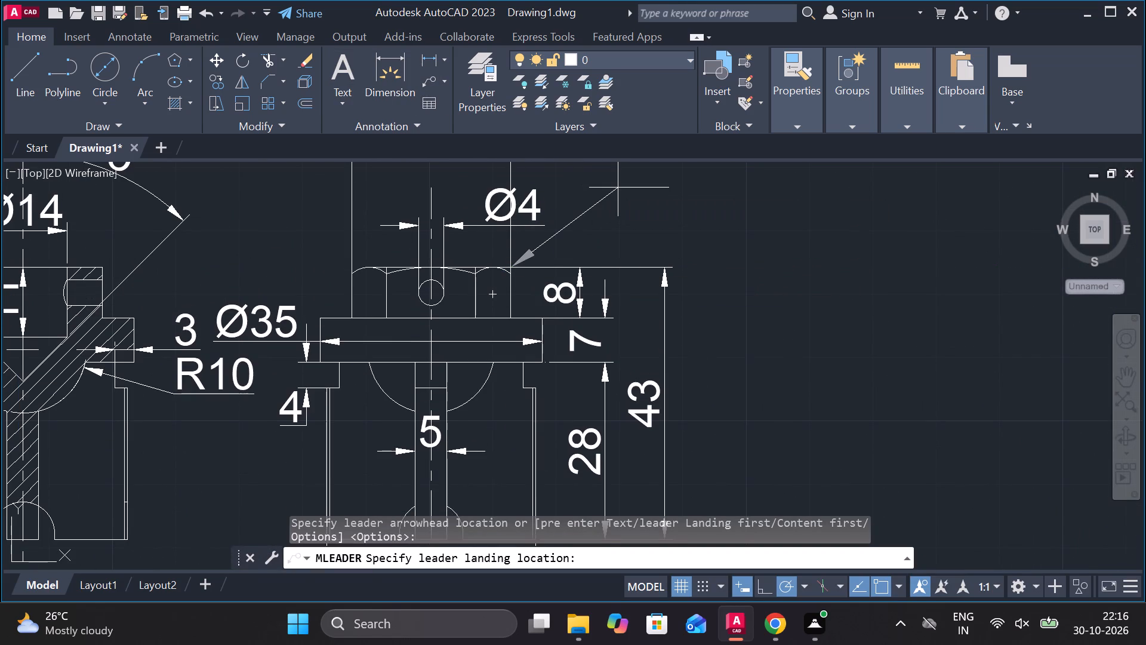
click(140, 75)
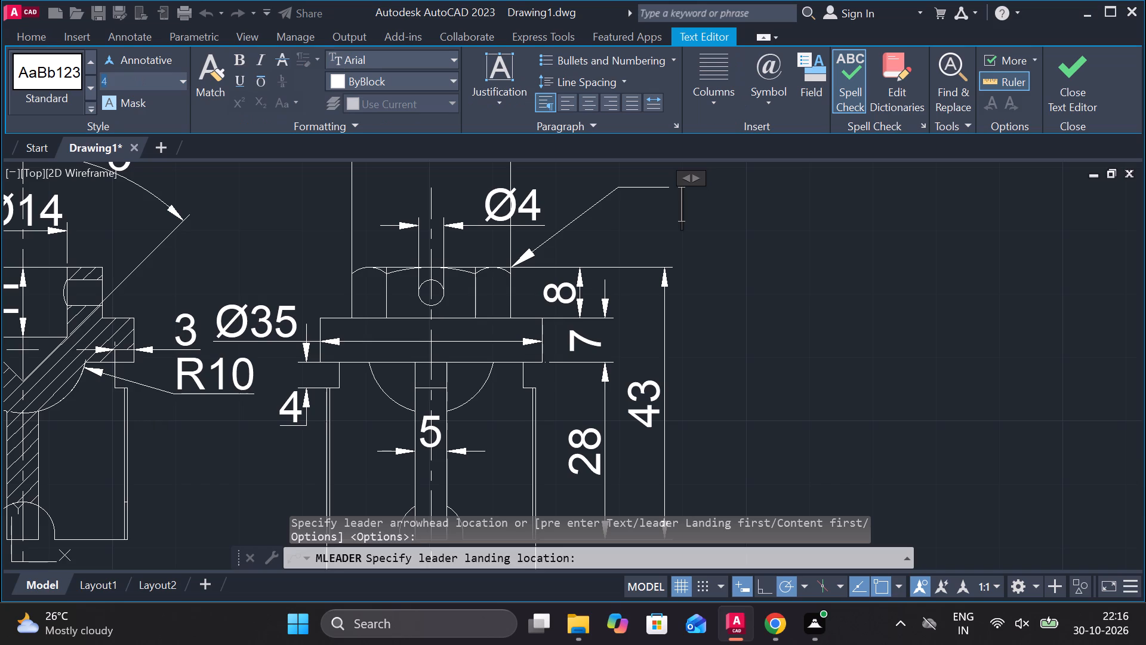
key(8)
key(Return)
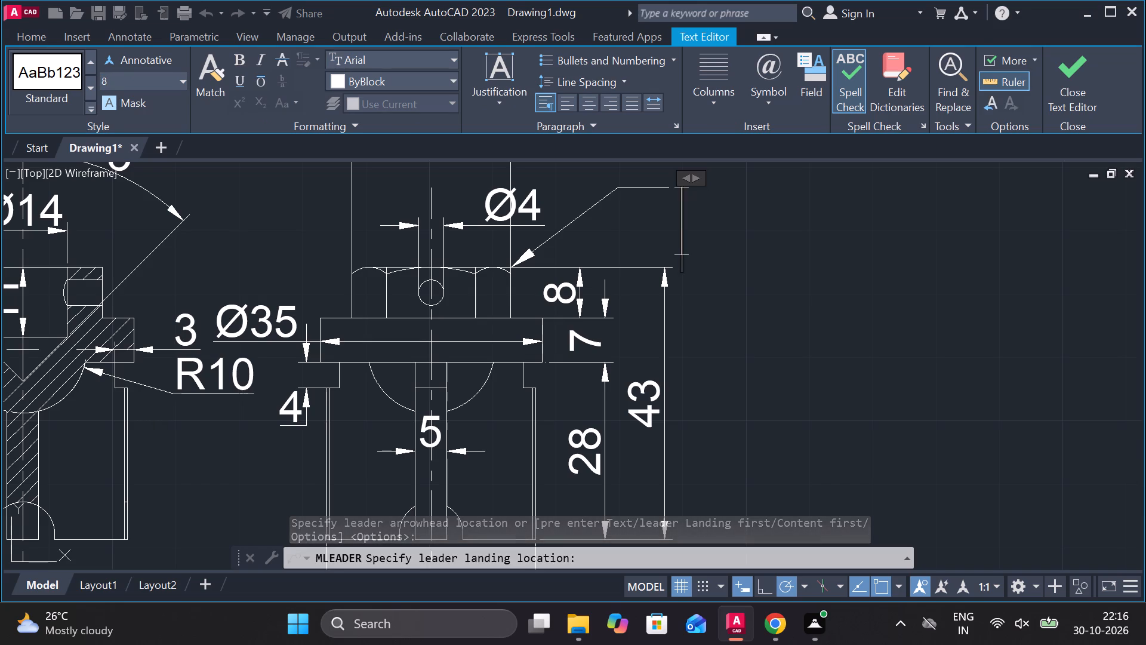
text(10)
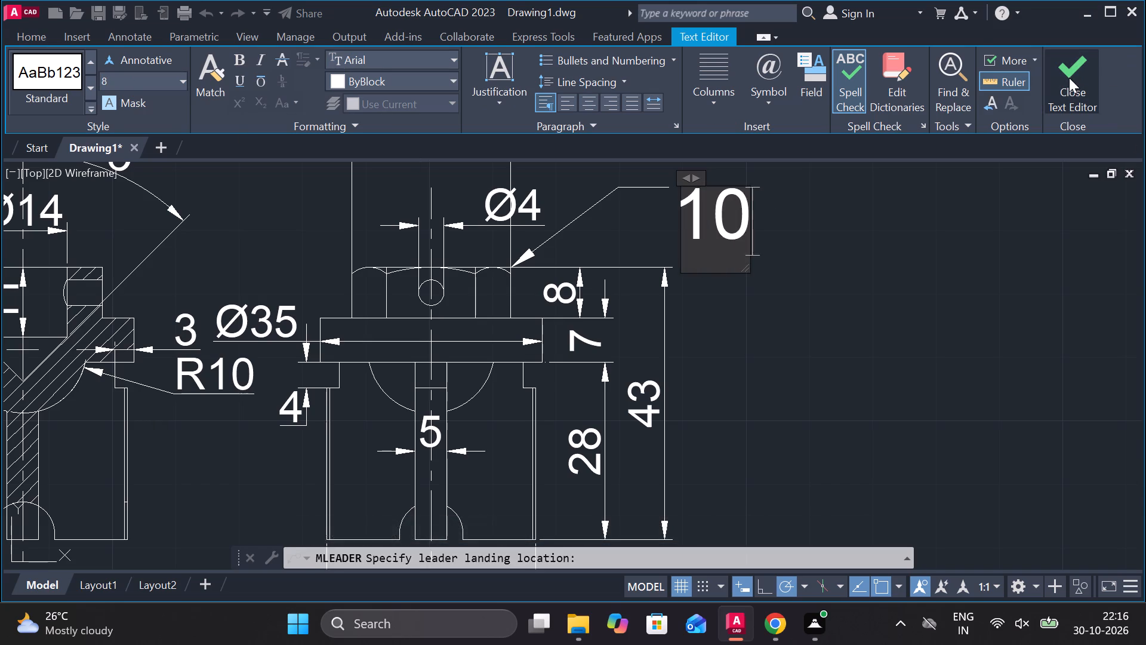
click(1069, 78)
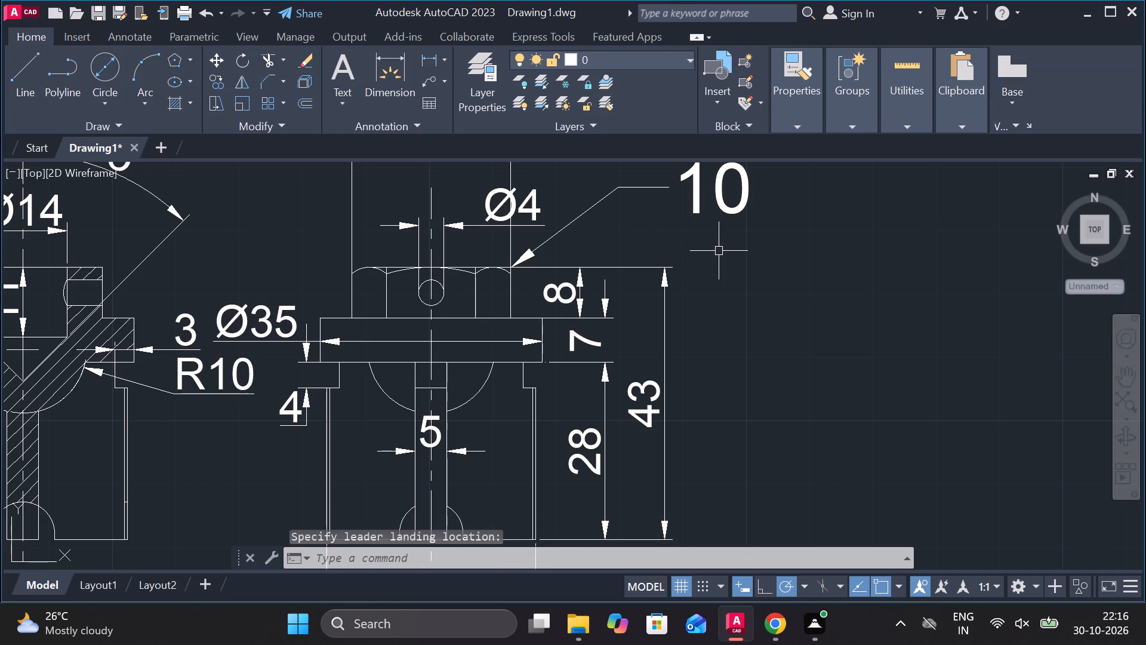
Draw a horizontal line joining the two arc ends across the central rib at the bottom notch of the valve's outside view.
scroll(737, 274, down, 2)
scroll(745, 288, up, 1)
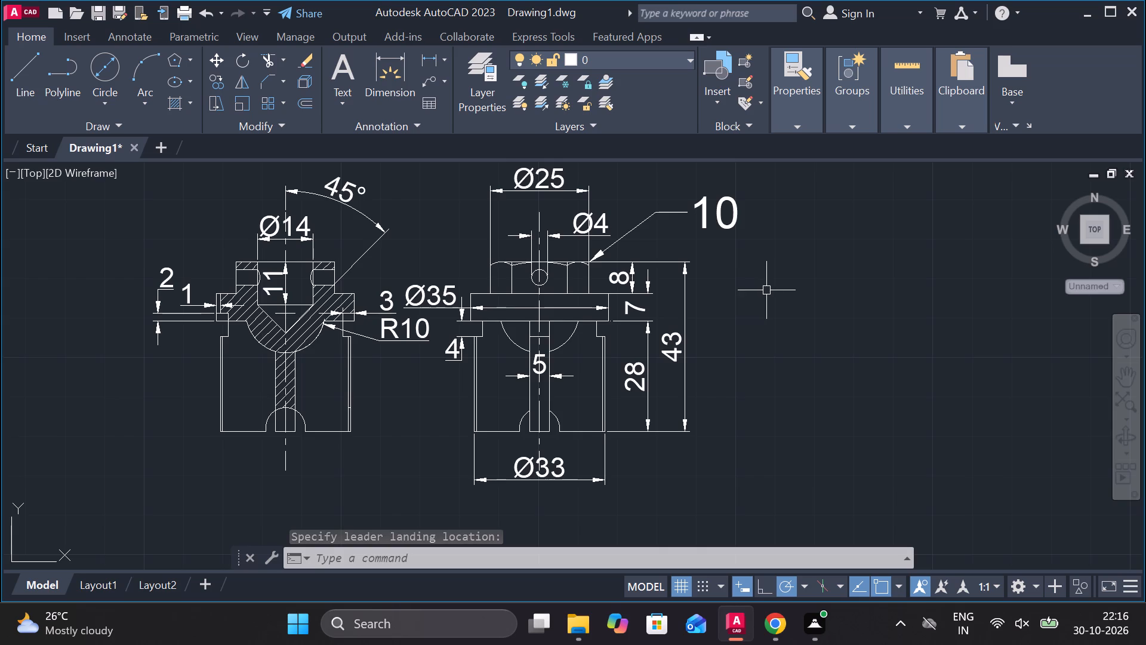
middle_drag(766, 290, 794, 234)
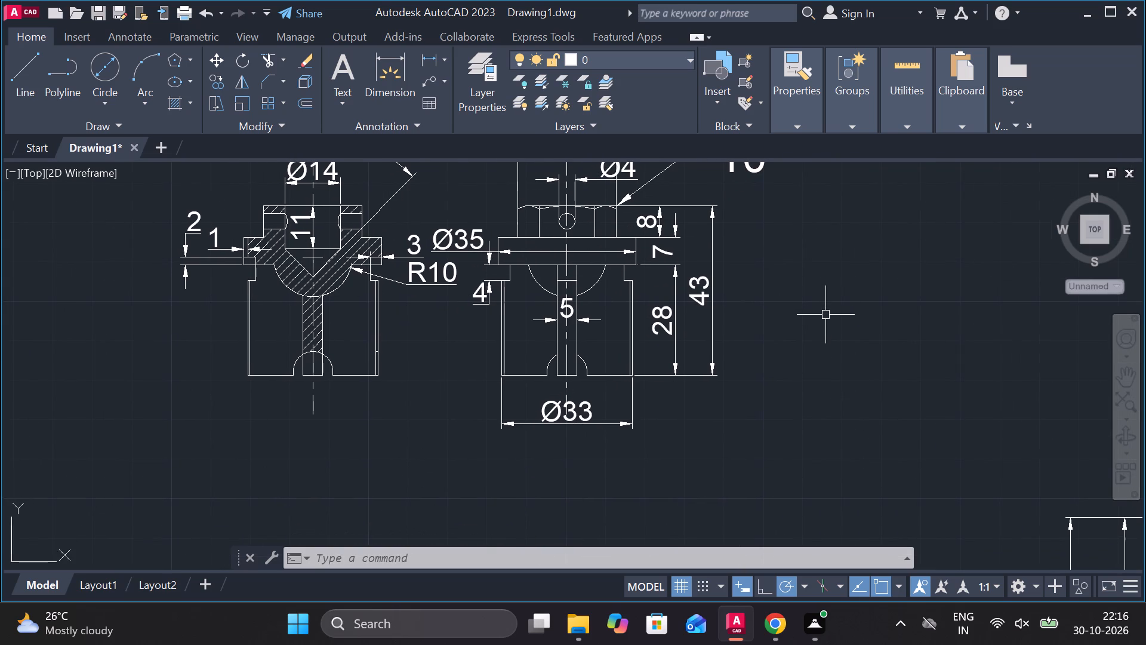
scroll(506, 405, up, 1)
scroll(550, 380, up, 2)
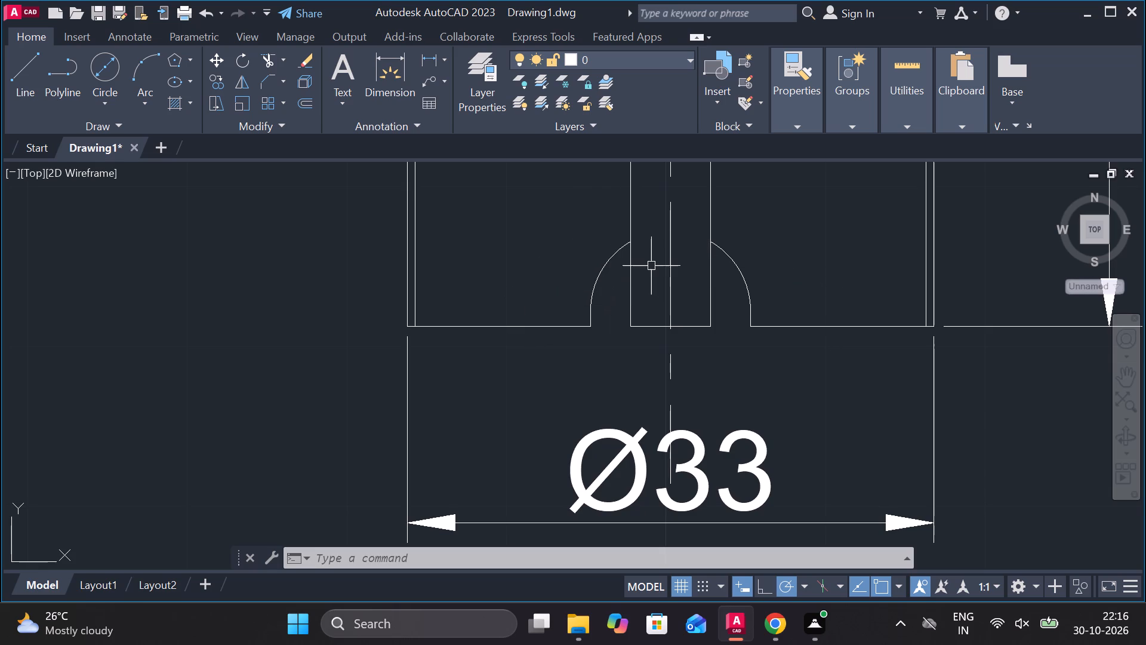
scroll(649, 267, down, 1)
scroll(685, 260, up, 1)
key(l)
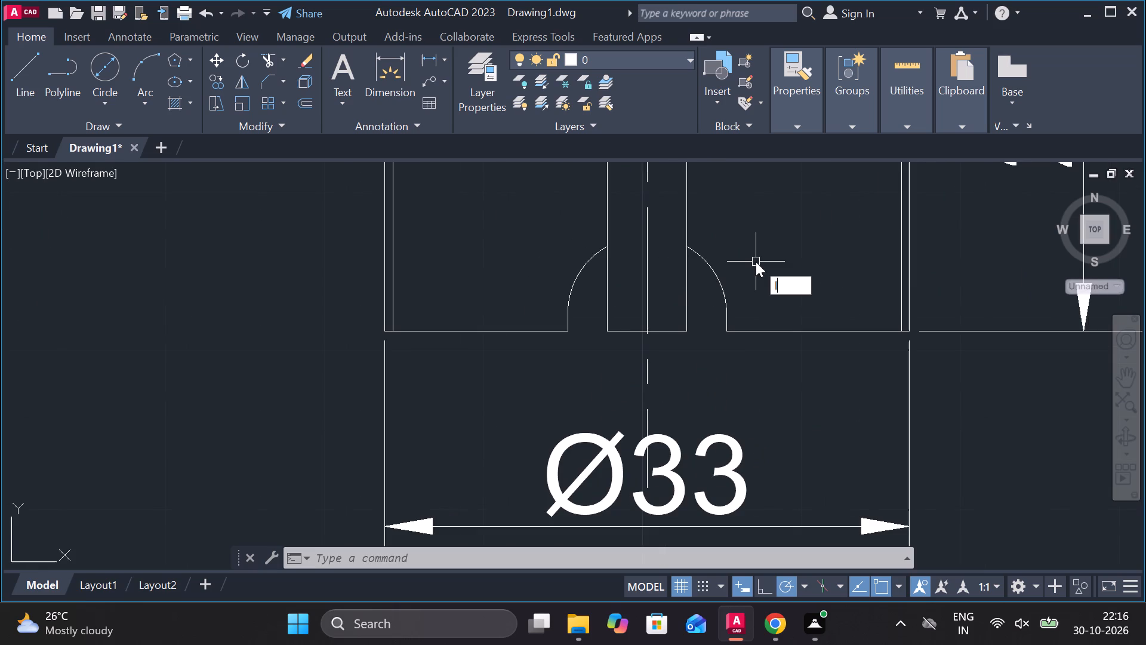
key(Return)
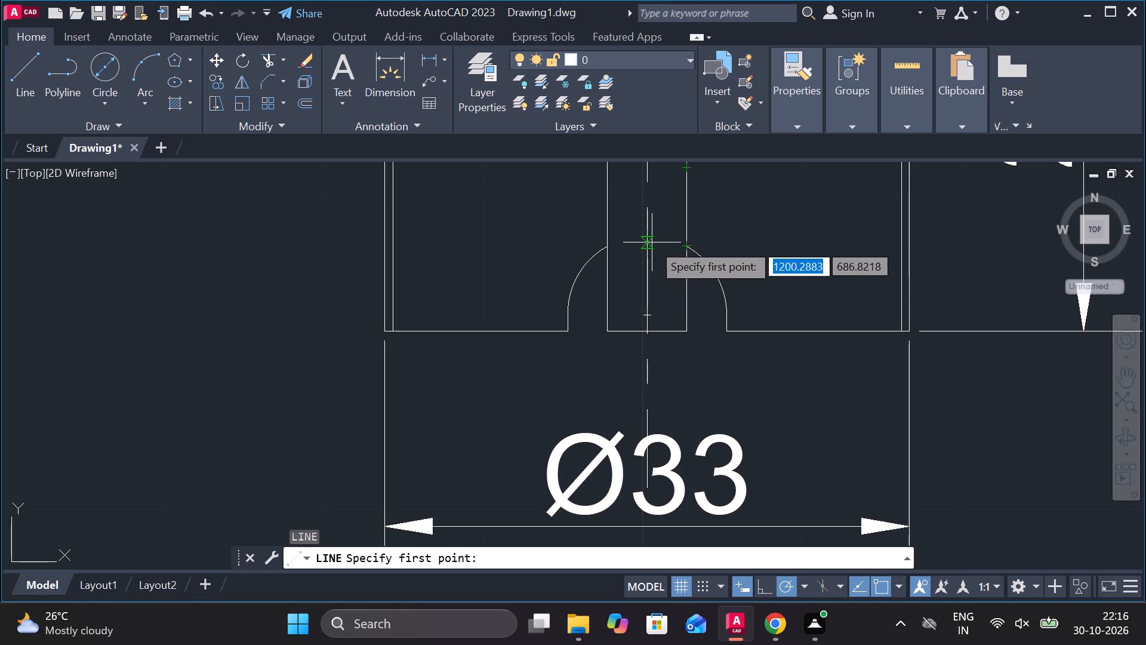
click(602, 248)
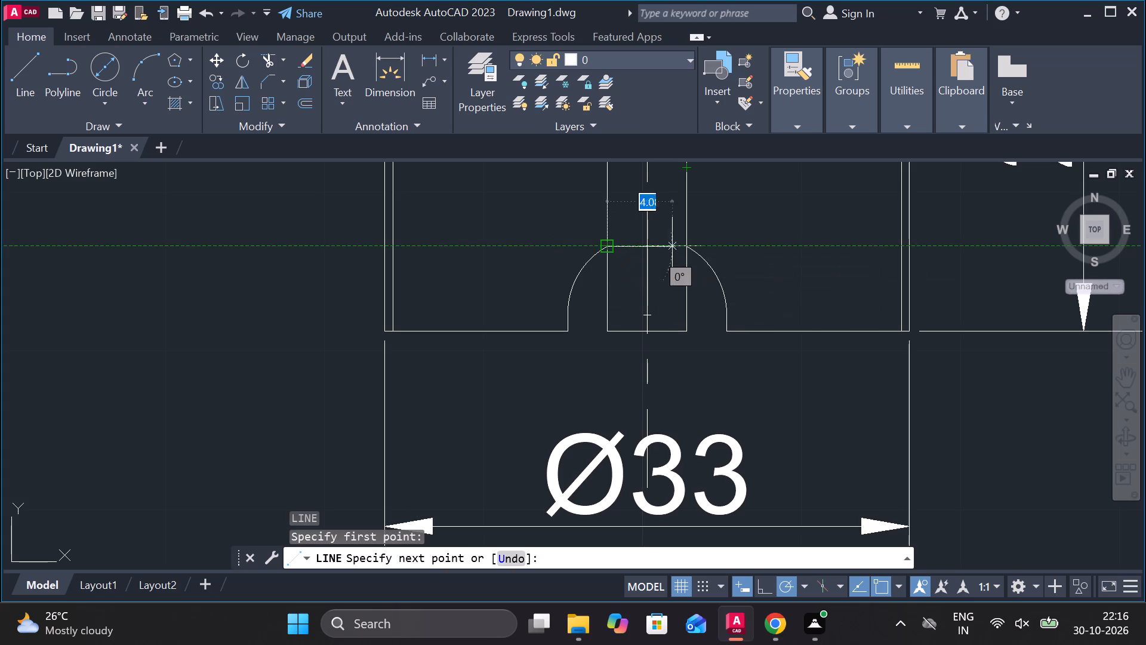
click(685, 246)
key(Escape)
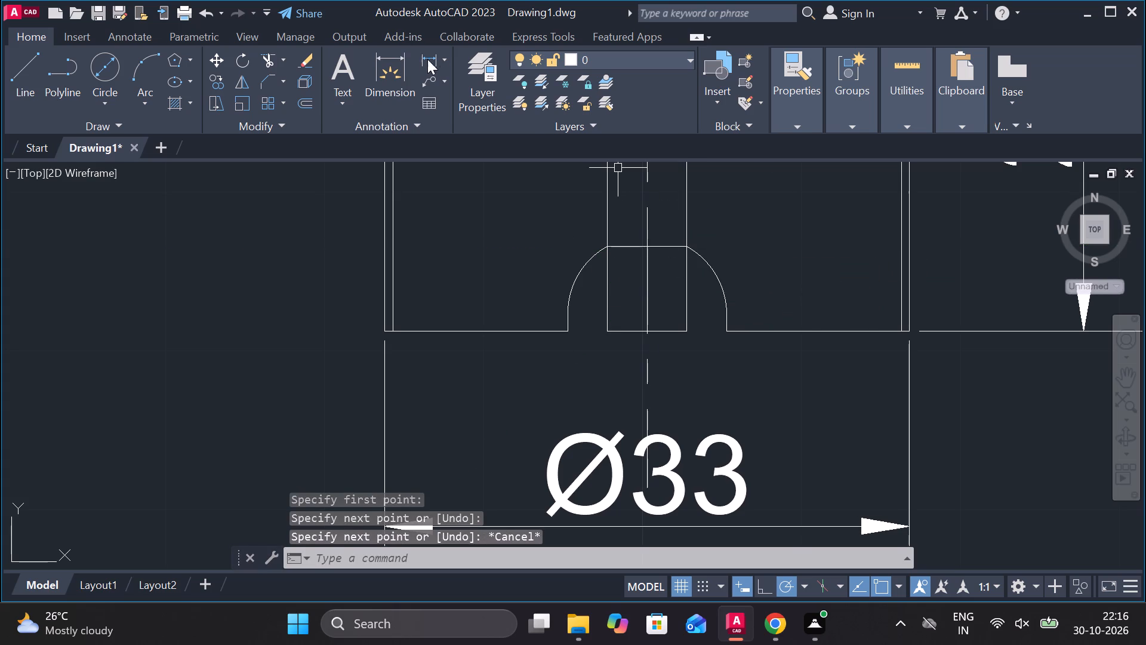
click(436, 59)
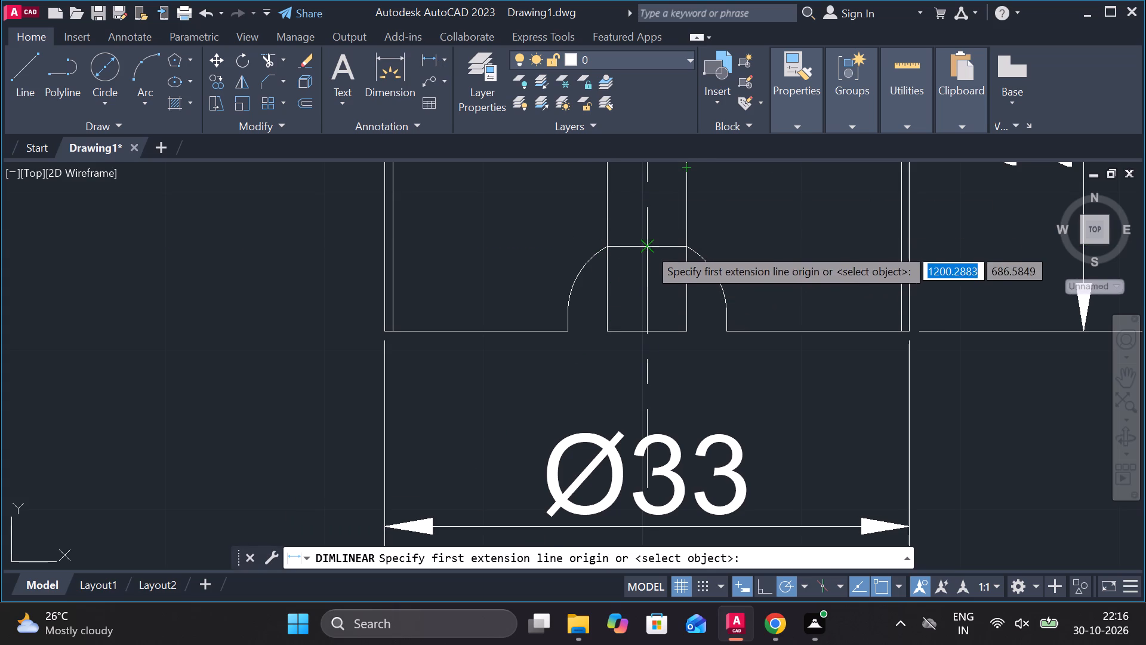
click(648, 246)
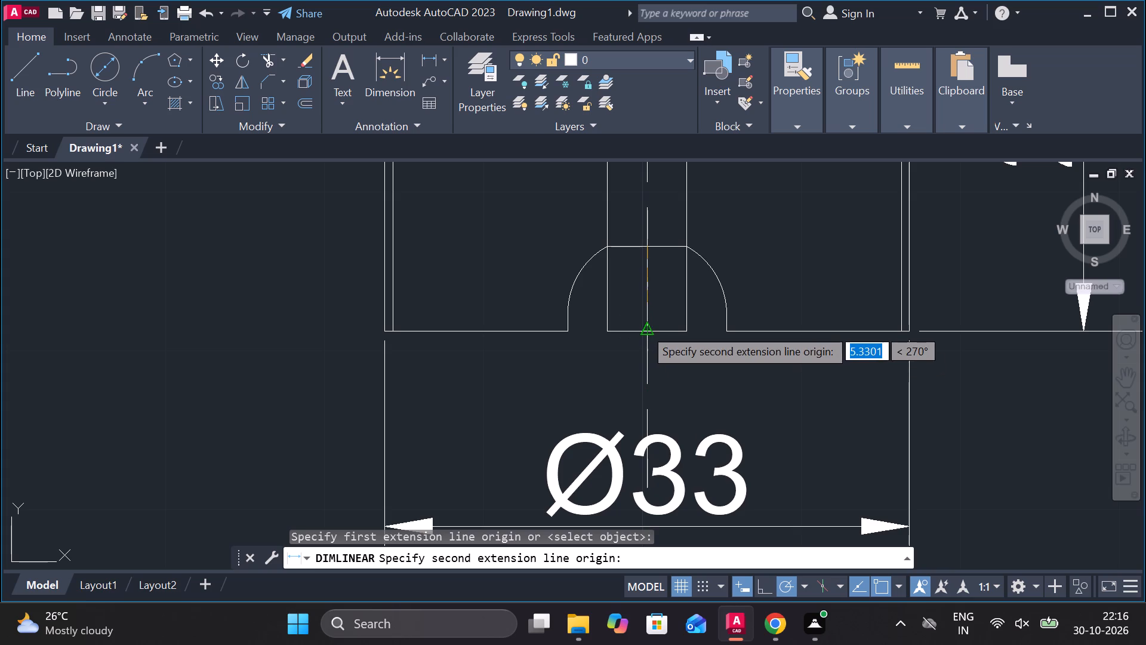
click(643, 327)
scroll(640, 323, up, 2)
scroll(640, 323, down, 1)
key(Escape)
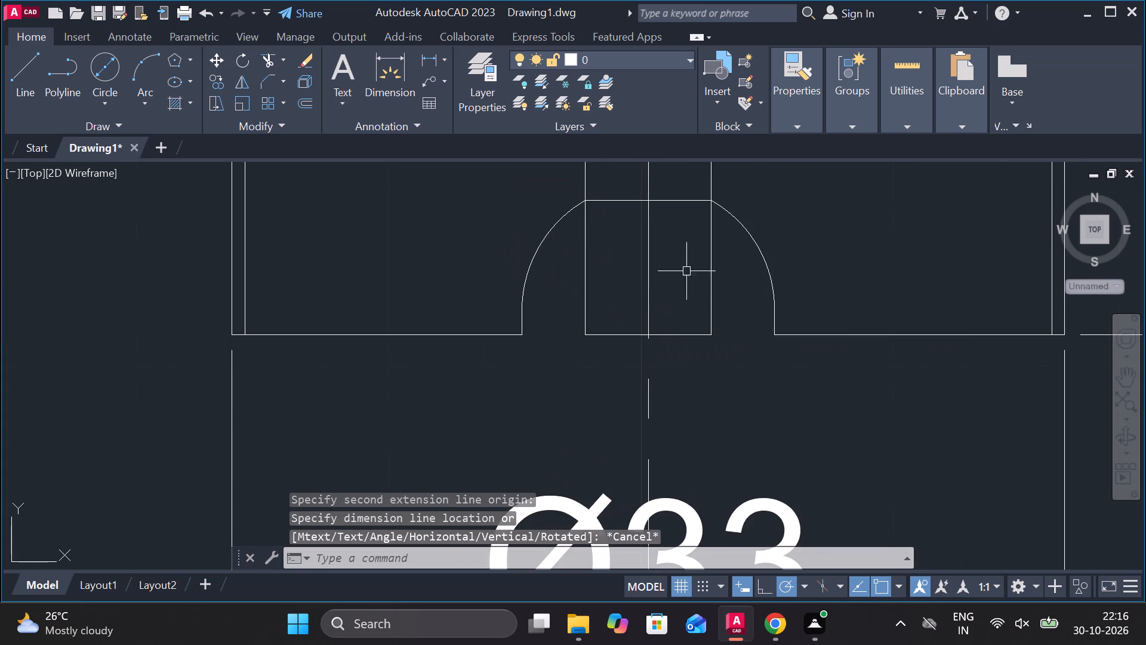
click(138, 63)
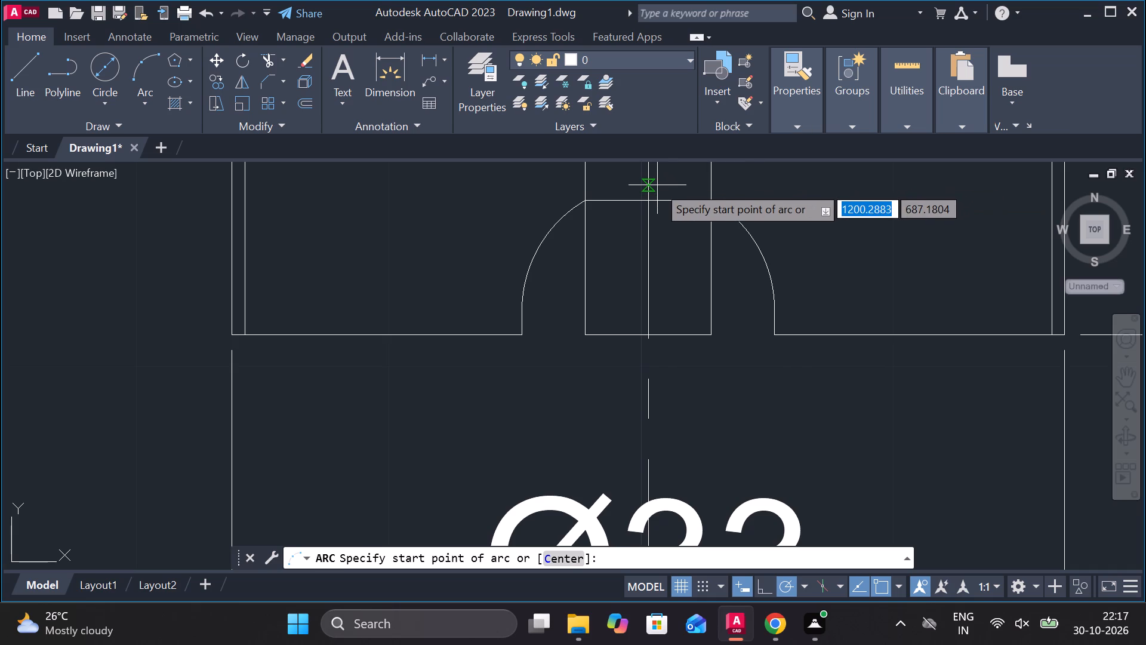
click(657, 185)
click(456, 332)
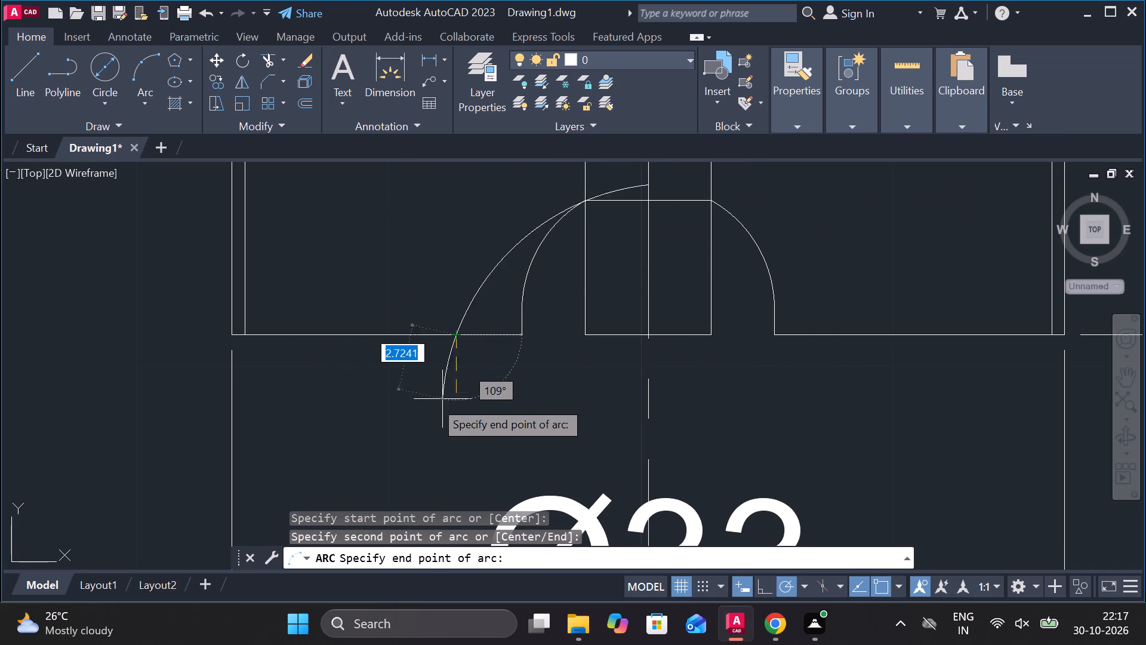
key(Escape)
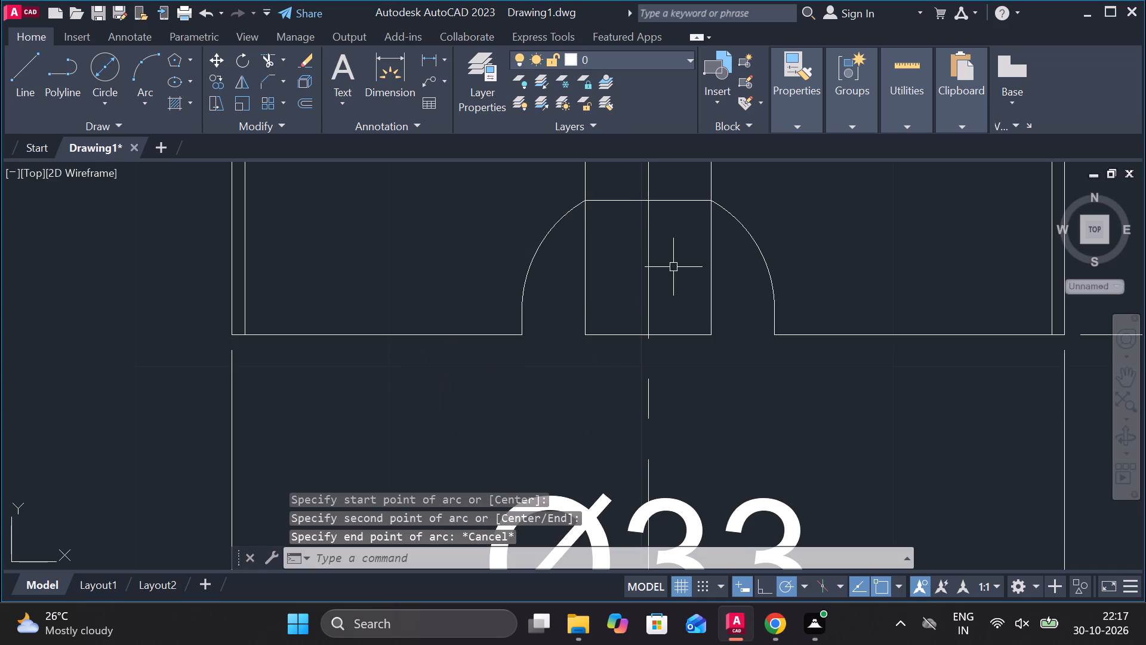
Erase the horizontal line joining the arc ends across the rib at the bottom notch of the valve's outside view.
click(667, 201)
text(e)
key(space)
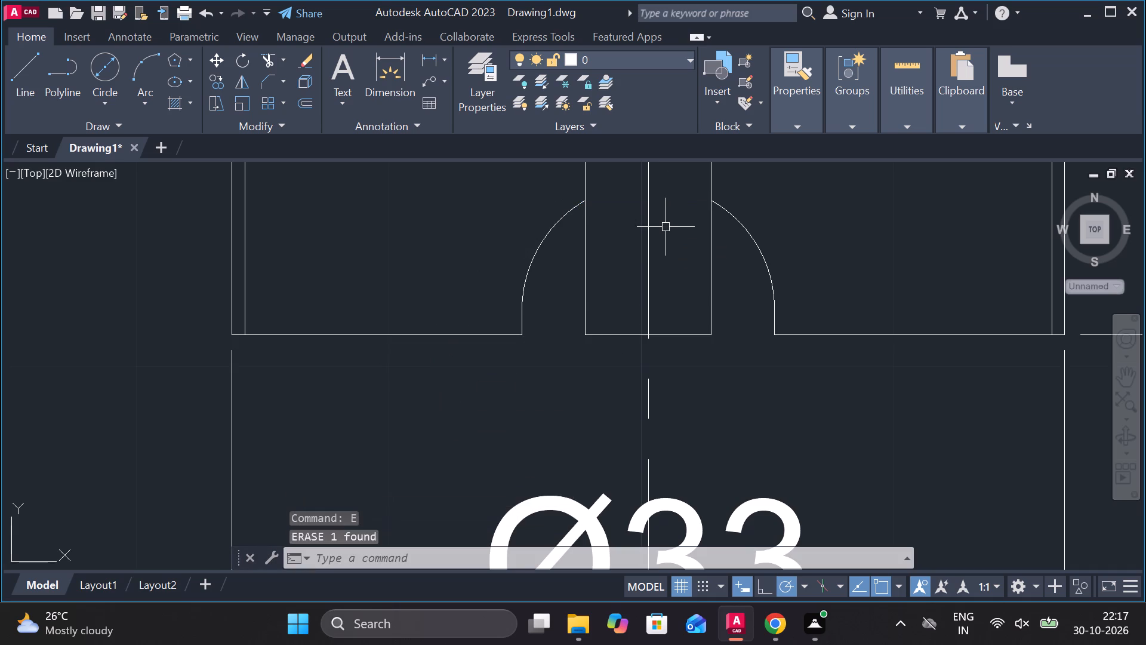
Move the text of the rib width dimension 5 in the valve's outside view out of the rib, to its right side.
scroll(685, 195, down, 4)
middle_drag(847, 281, 844, 309)
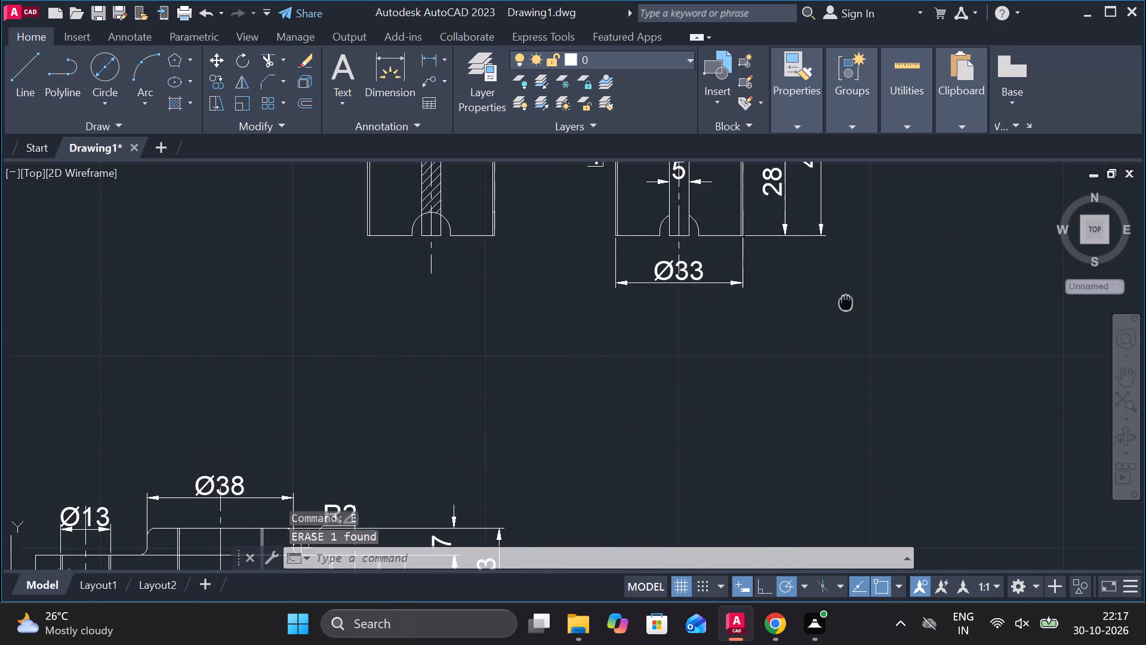
middle_drag(844, 309, 838, 321)
scroll(852, 306, down, 2)
scroll(873, 273, up, 2)
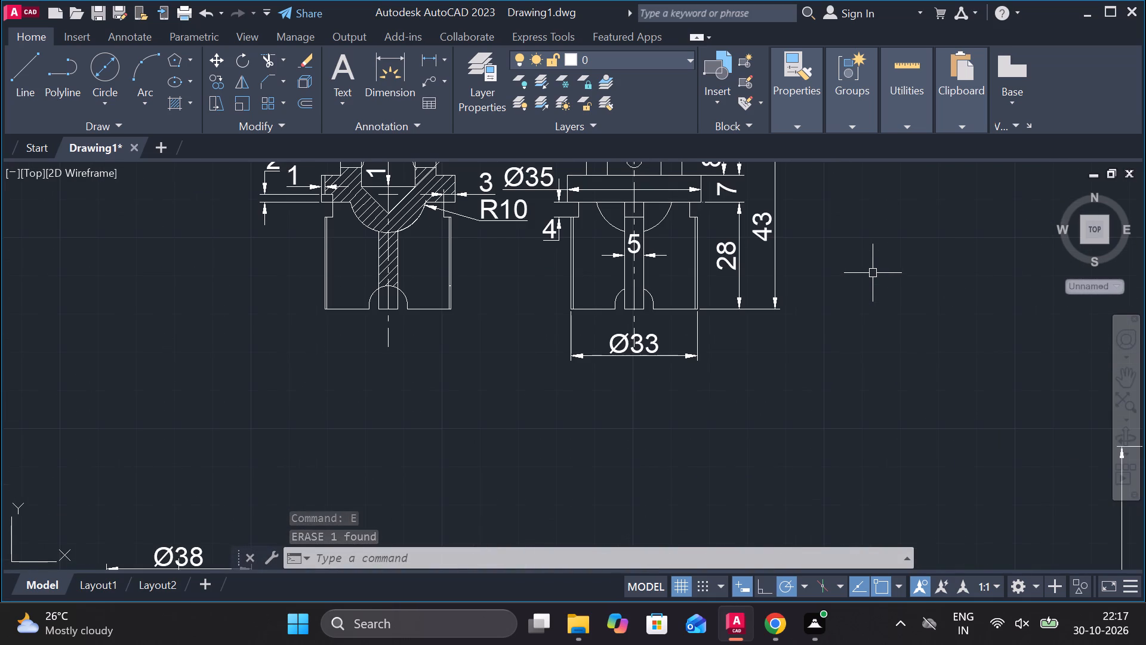
middle_drag(872, 254, 891, 305)
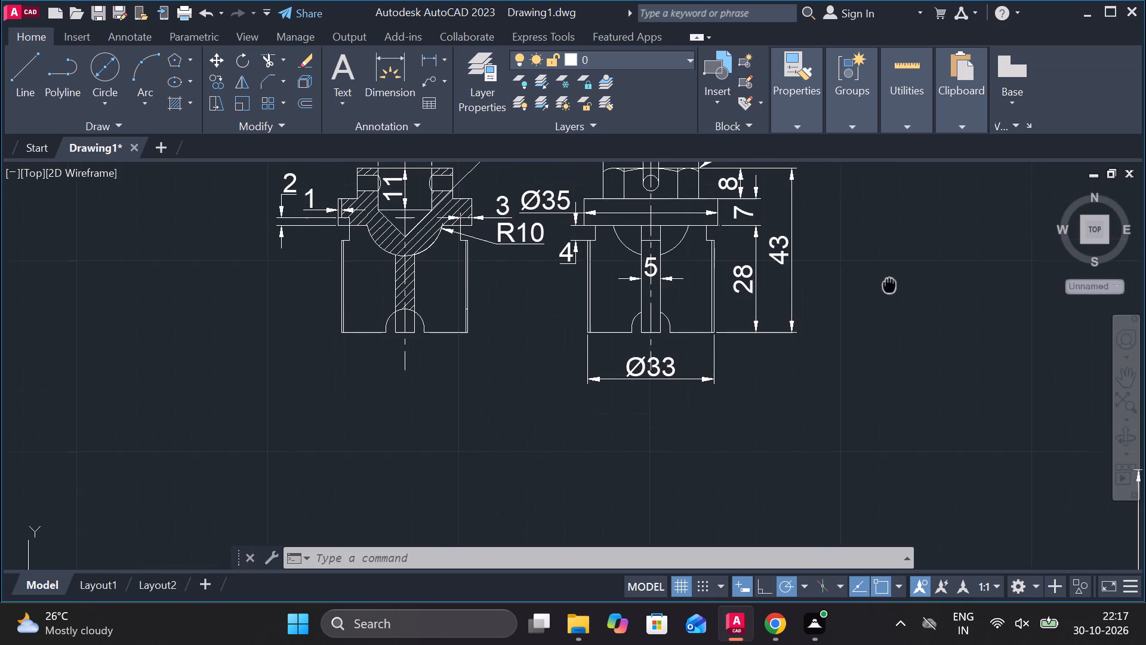
middle_drag(891, 305, 894, 318)
scroll(644, 320, up, 2)
click(671, 305)
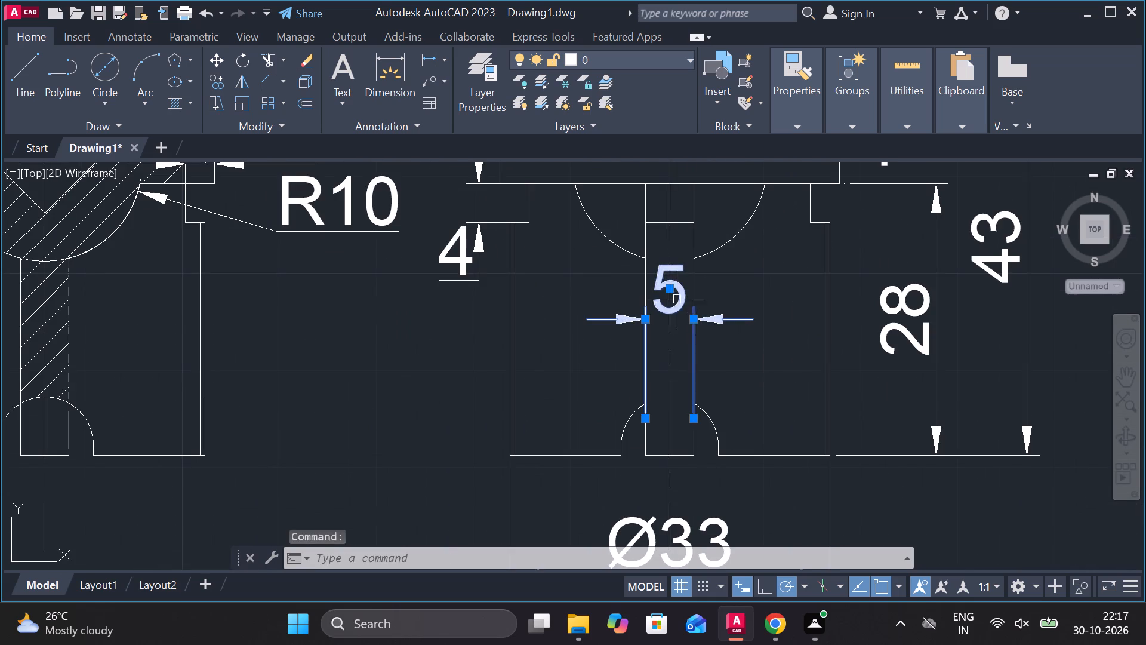
click(669, 290)
click(732, 336)
key(Escape)
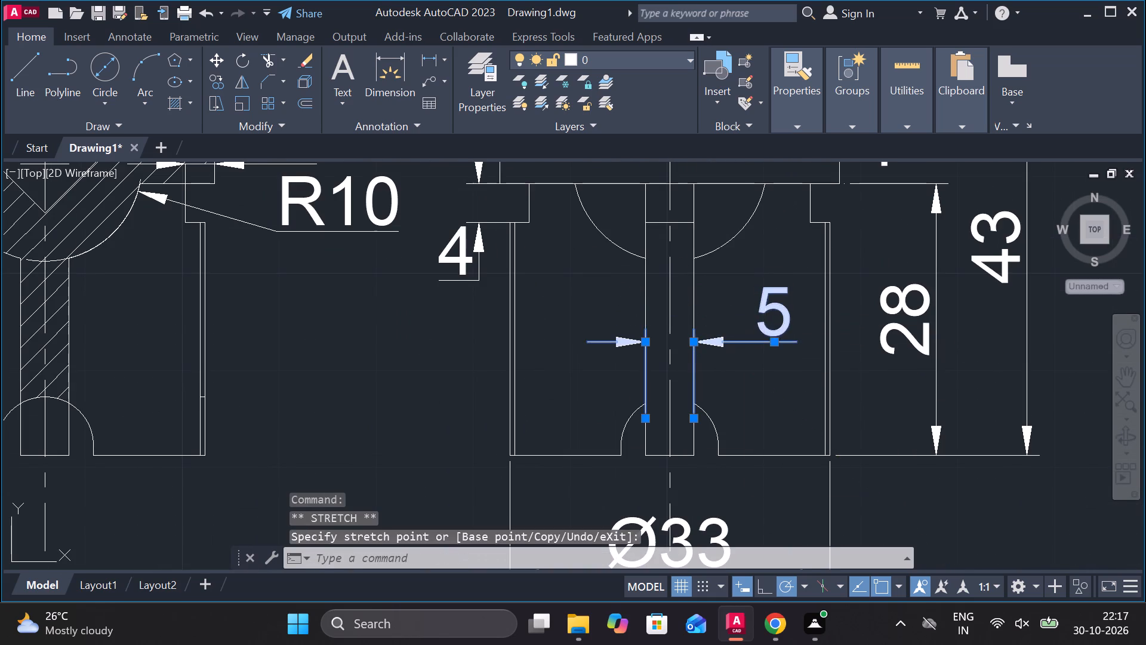
Examine the valve's section and outside views for dimensions that are still missing.
scroll(814, 365, down, 2)
middle_drag(907, 371, 843, 357)
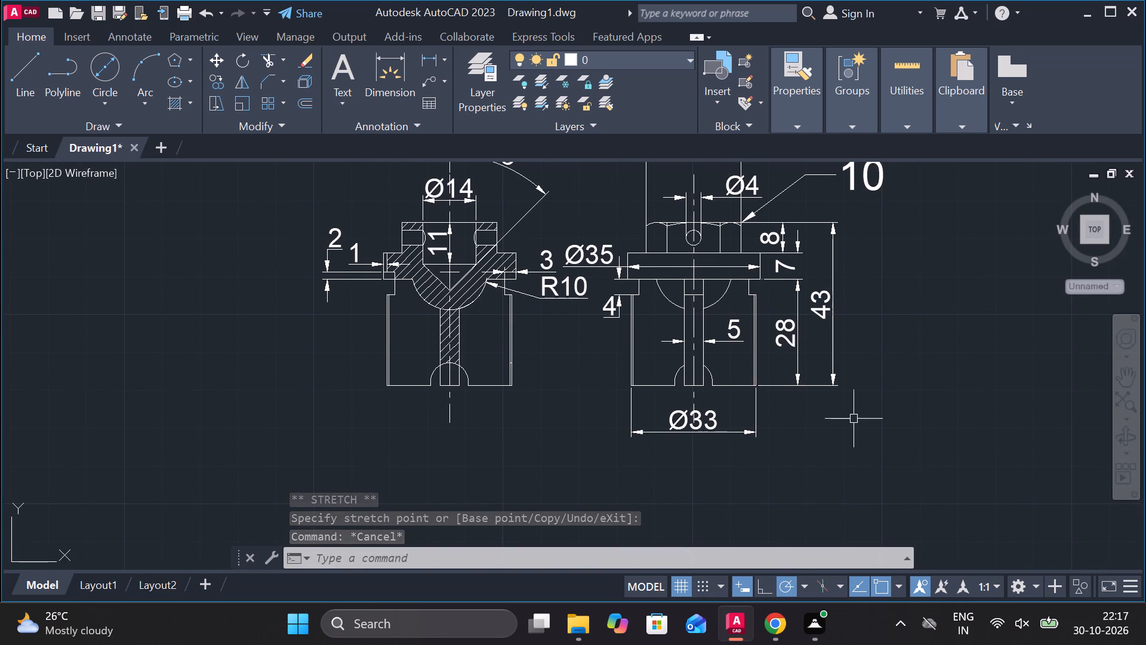
middle_drag(567, 356, 627, 436)
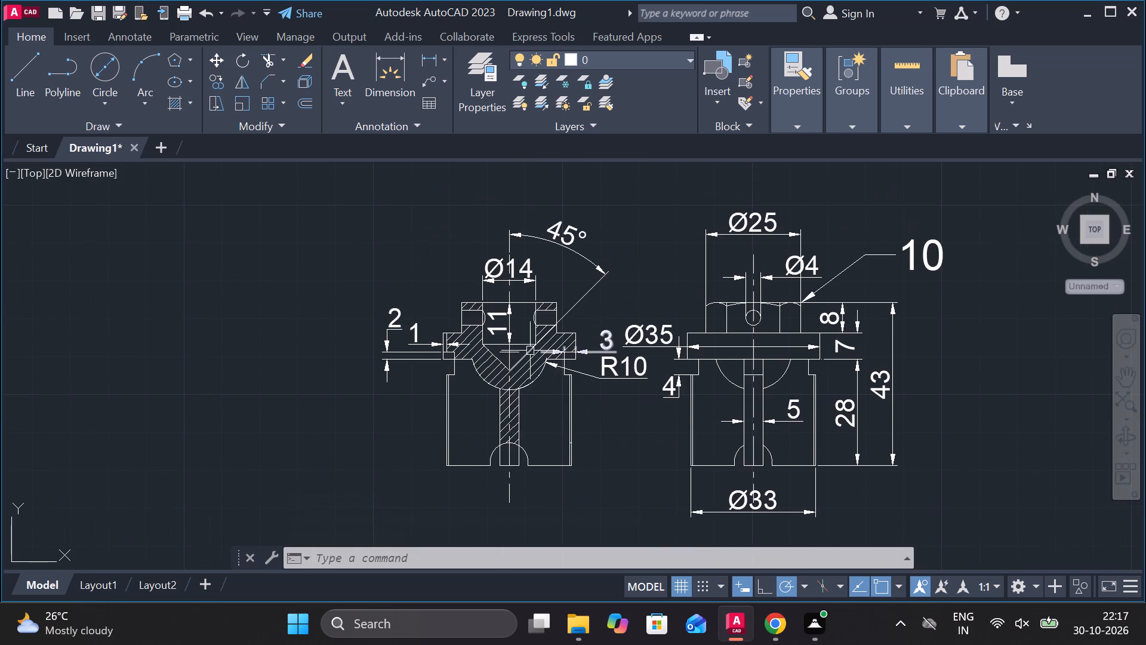
middle_drag(1009, 340, 999, 340)
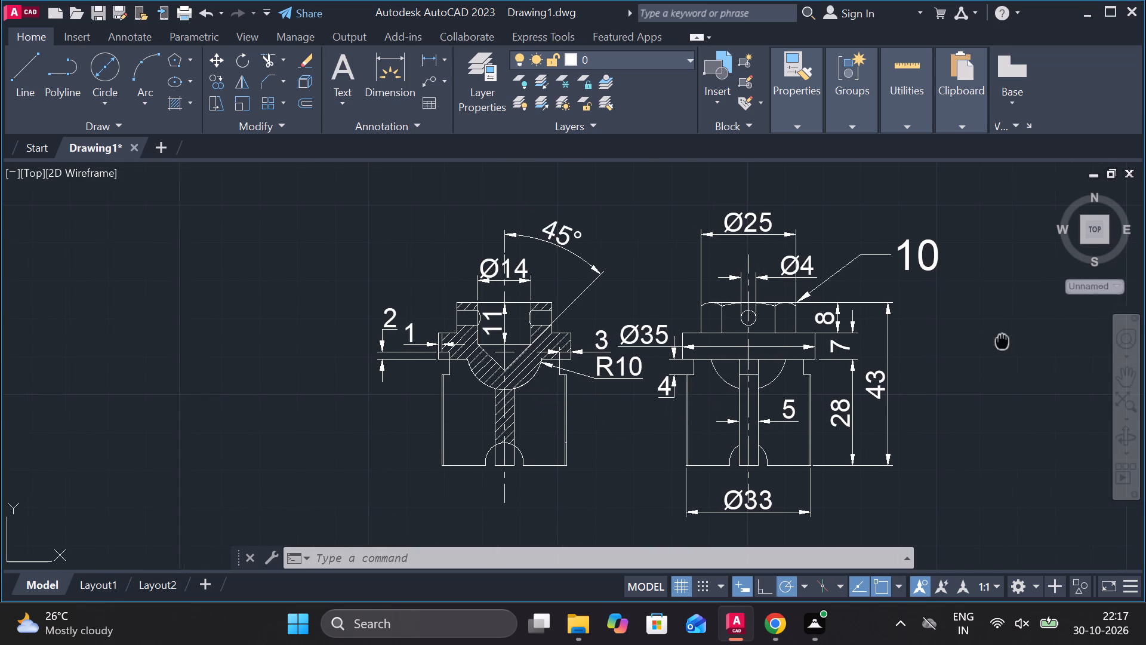
middle_drag(999, 340, 984, 334)
scroll(481, 439, up, 1)
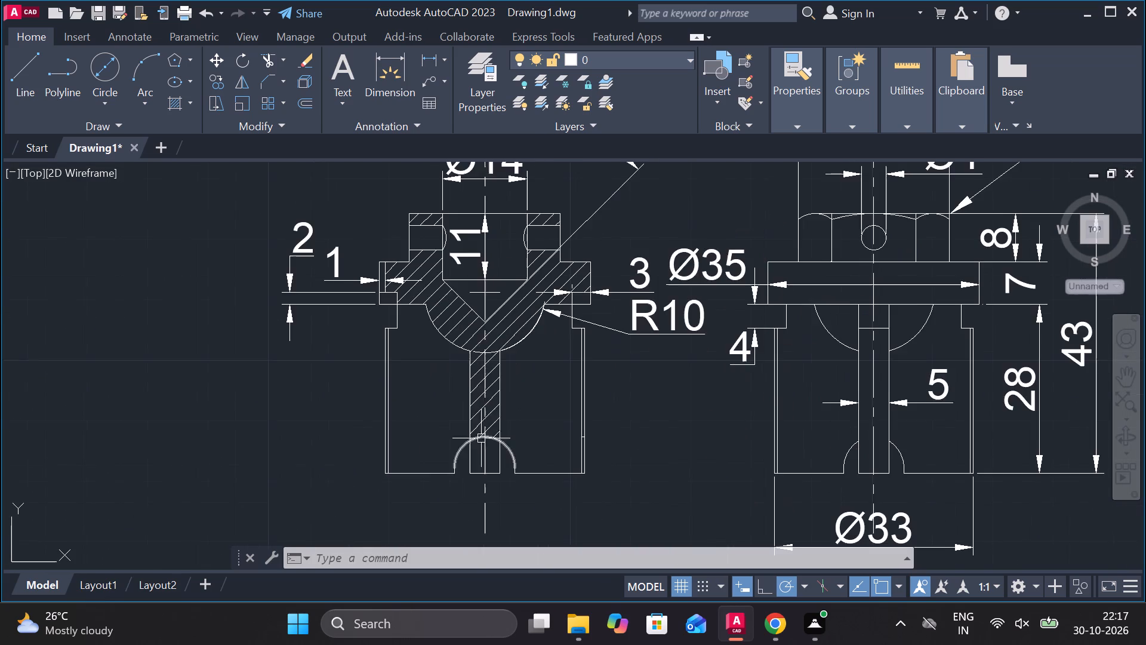
middle_drag(486, 412, 541, 327)
middle_drag(597, 216, 612, 278)
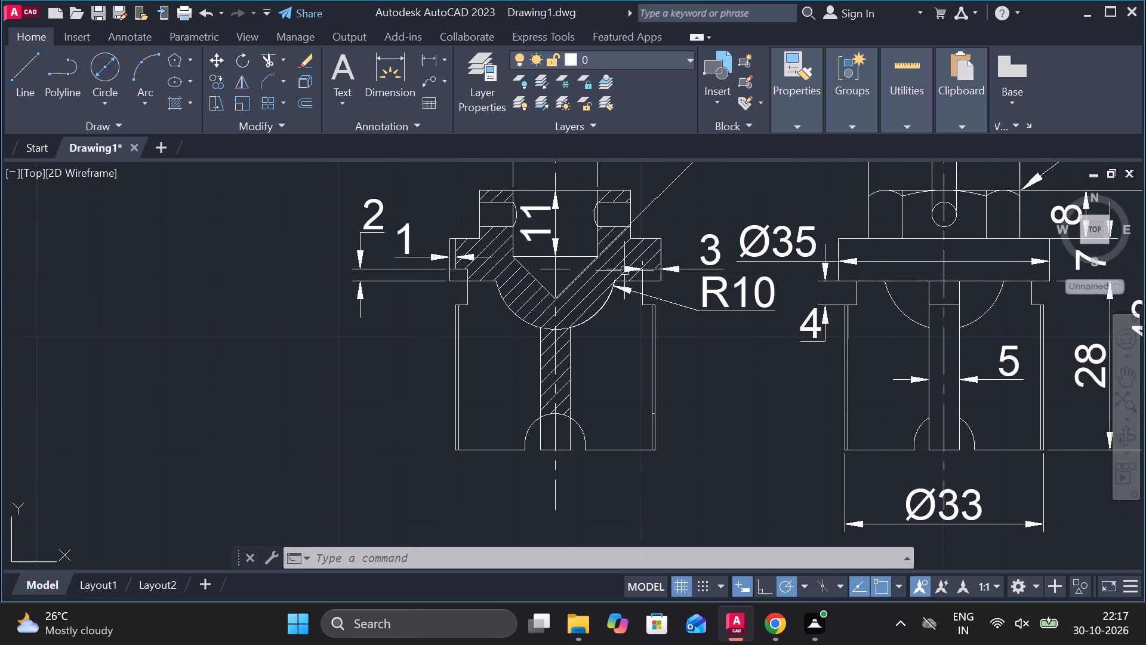
middle_drag(760, 298, 751, 371)
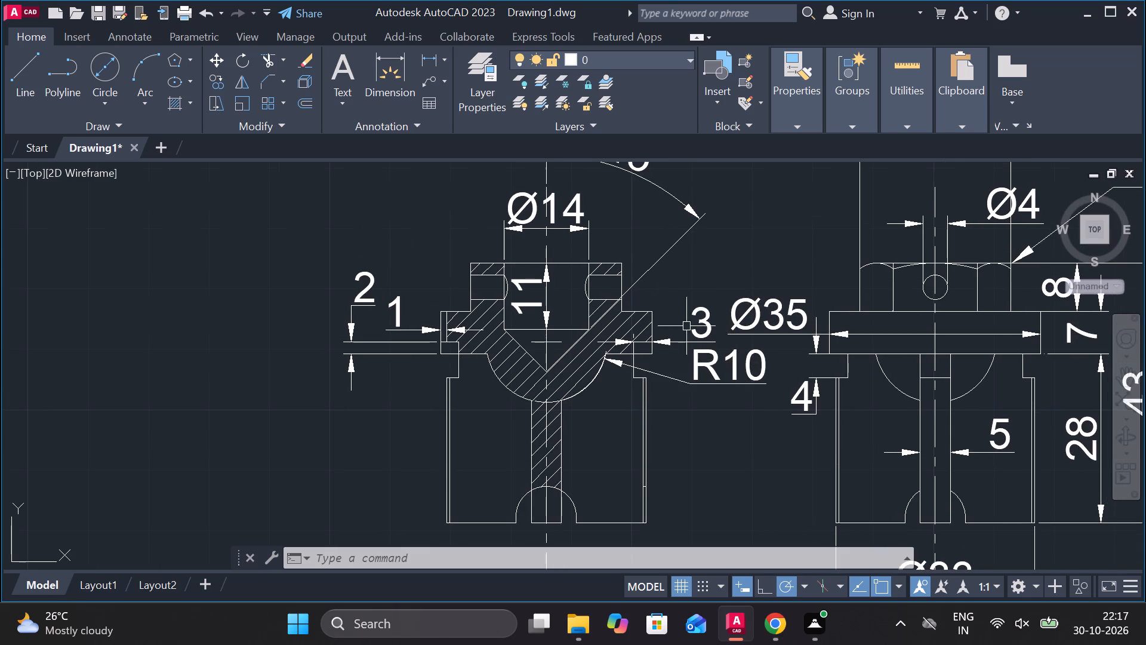
middle_drag(575, 327, 581, 300)
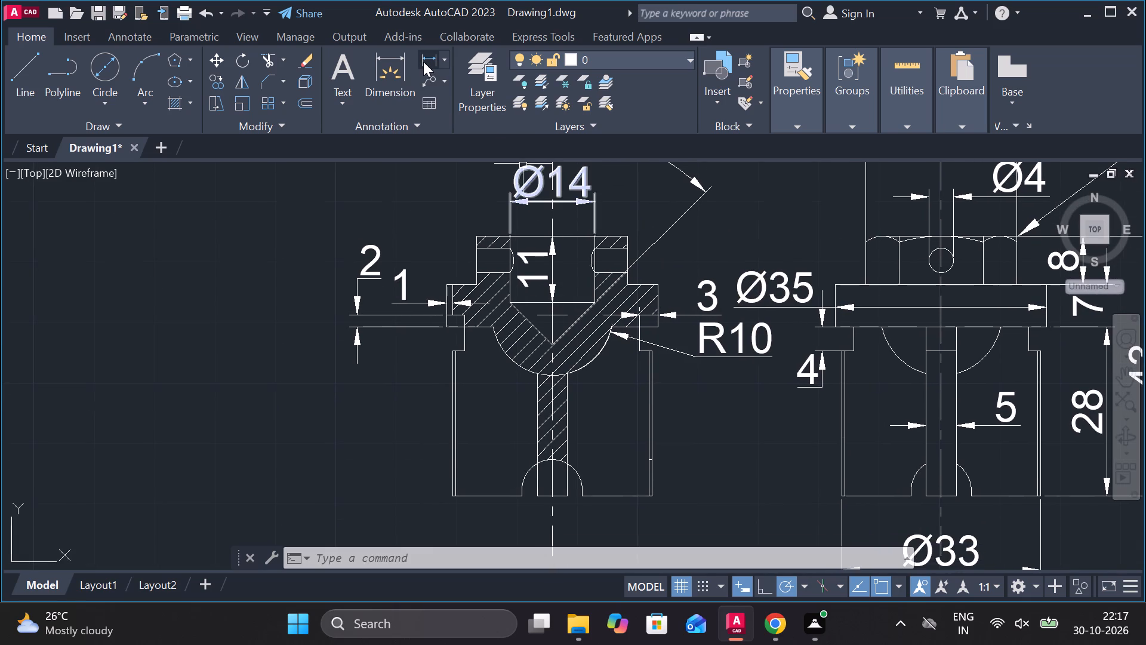
Add a vertical linear dimension for the bottom notch height in the valve's section view, placed left of the body.
click(423, 62)
middle_drag(472, 468, 458, 387)
scroll(458, 428, up, 2)
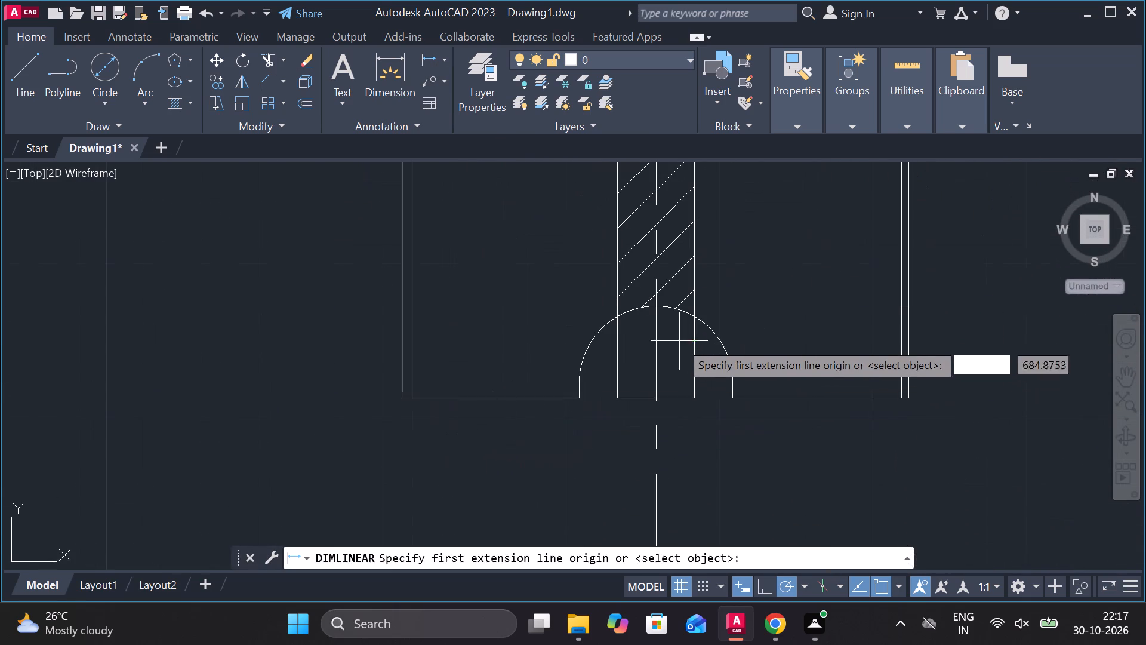
click(658, 307)
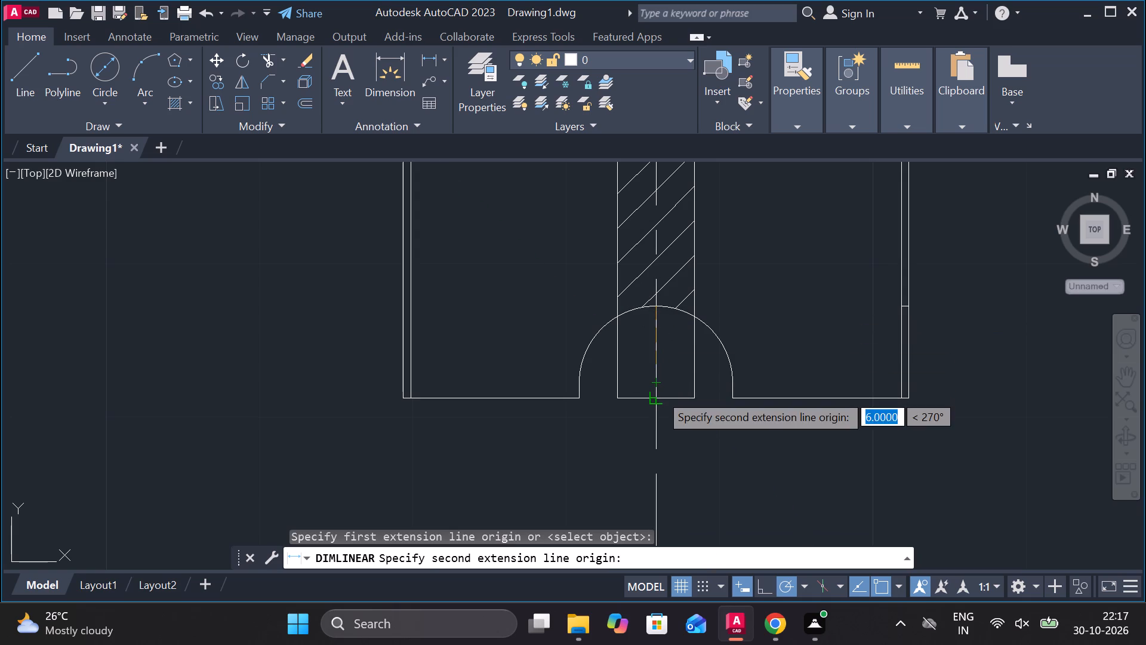
click(659, 393)
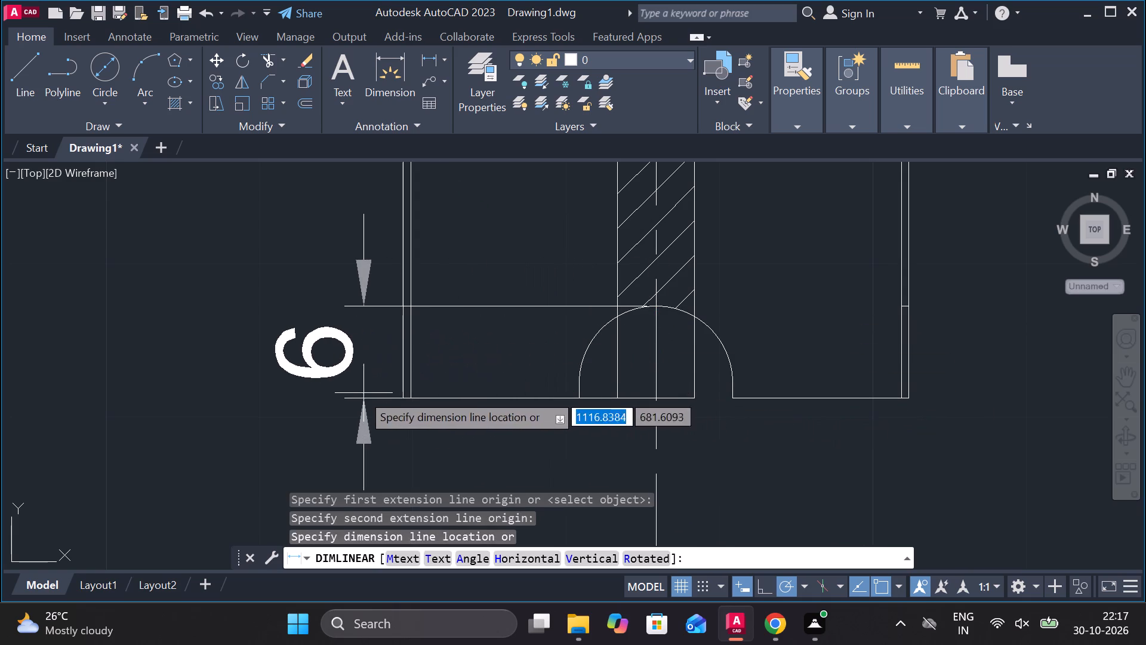
click(333, 379)
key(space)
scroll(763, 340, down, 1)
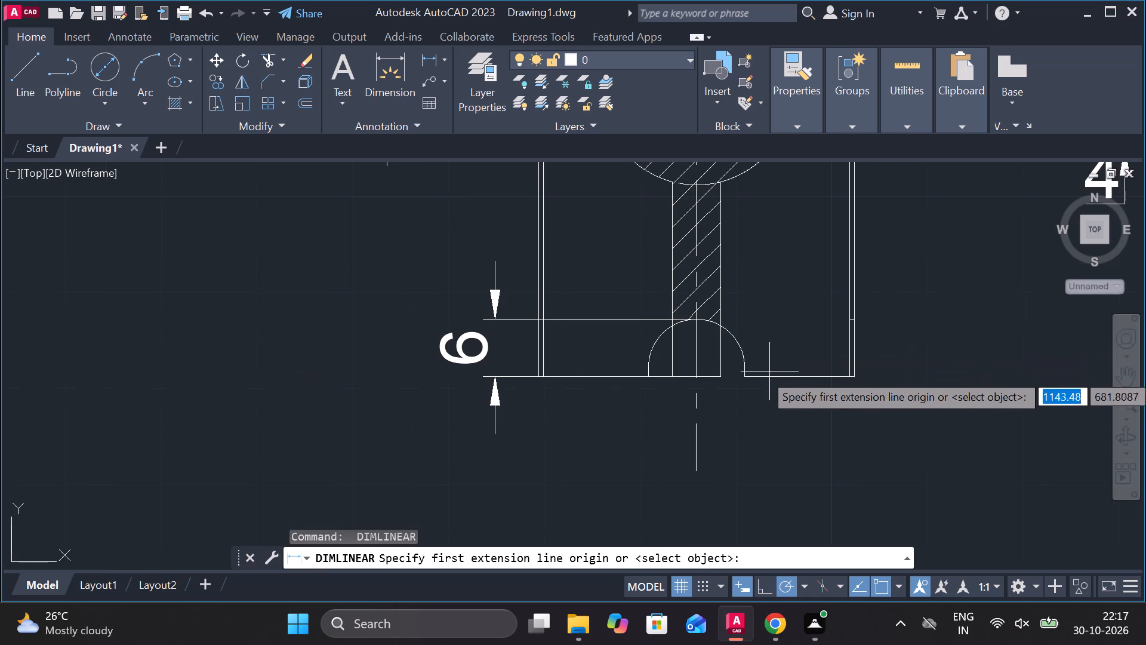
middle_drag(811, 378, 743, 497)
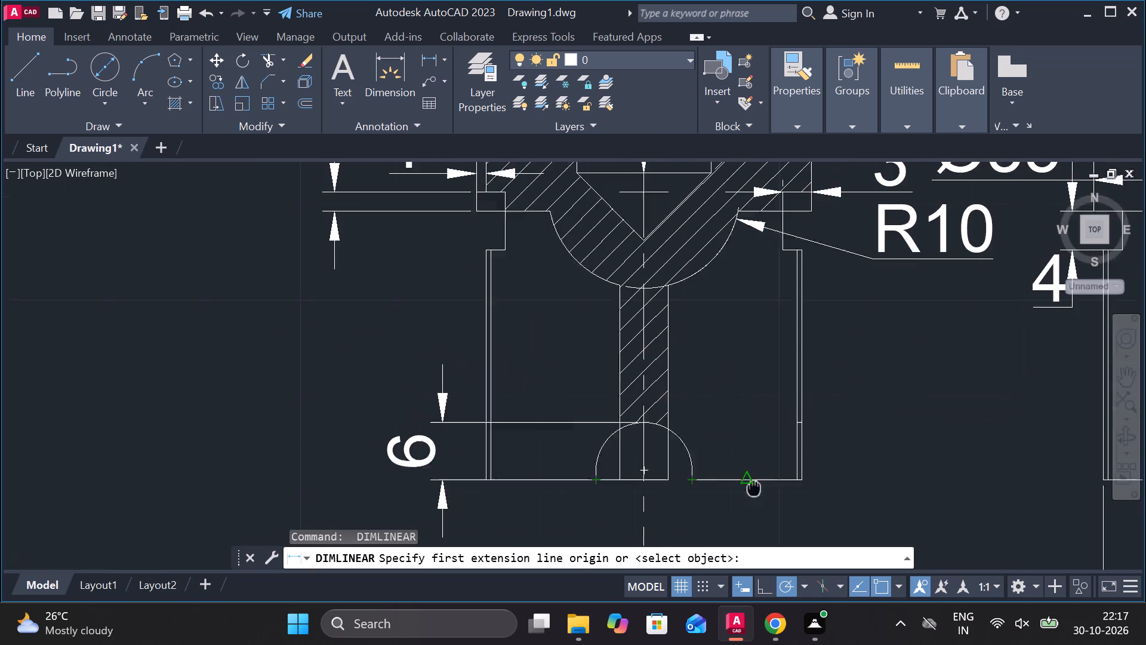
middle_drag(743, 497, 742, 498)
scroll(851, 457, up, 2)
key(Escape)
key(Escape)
Trim the short horizontal stub between the two right wall lines of the valve's section view, level with the notch top.
text(tr)
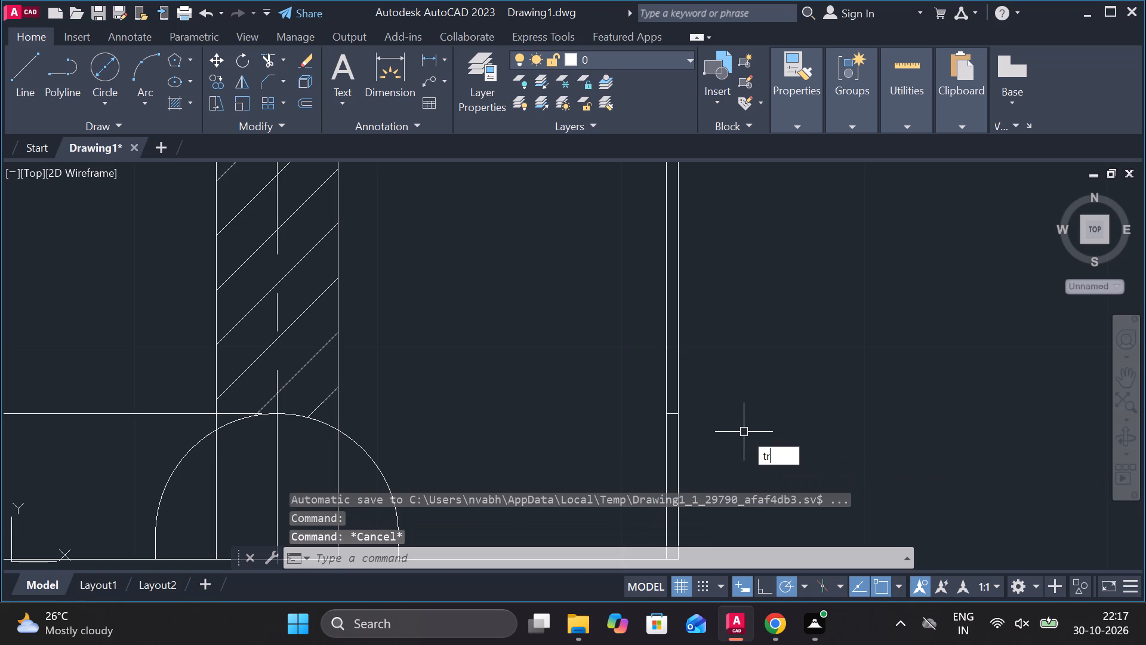
key(space)
scroll(703, 444, up, 2)
click(616, 371)
scroll(640, 370, down, 1)
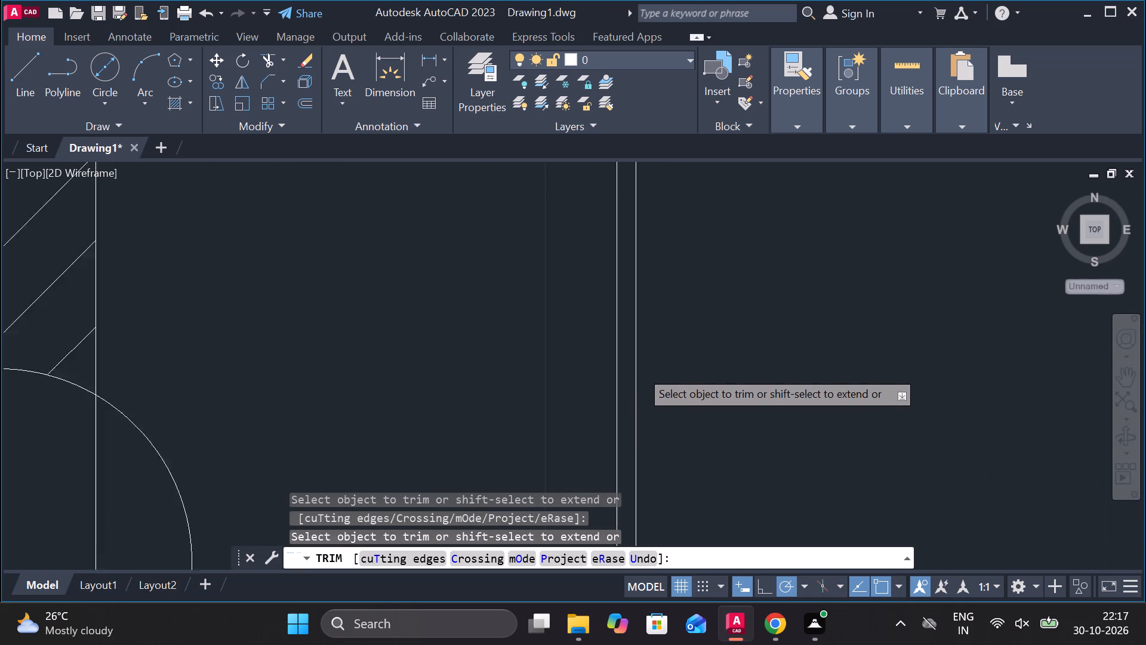
scroll(640, 370, down, 4)
key(Escape)
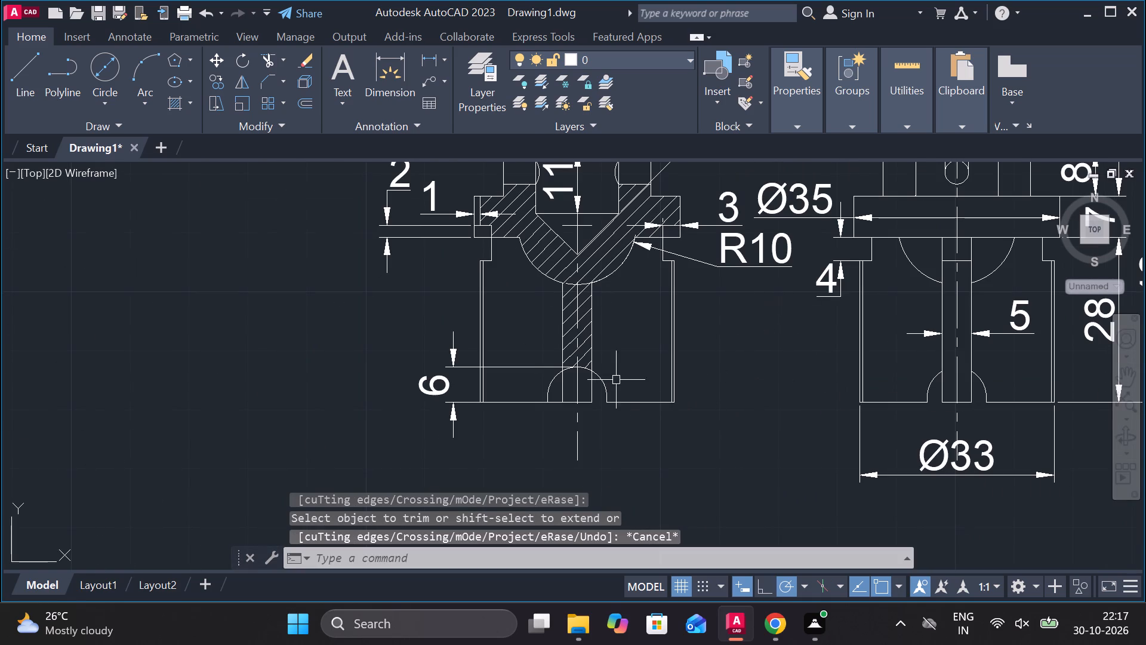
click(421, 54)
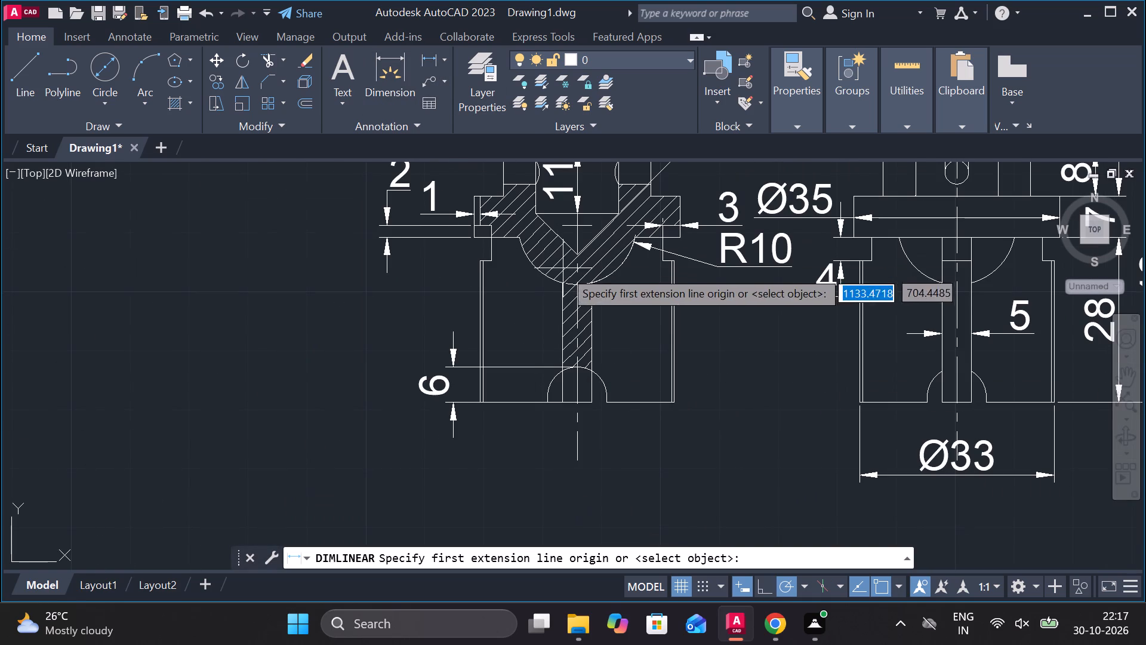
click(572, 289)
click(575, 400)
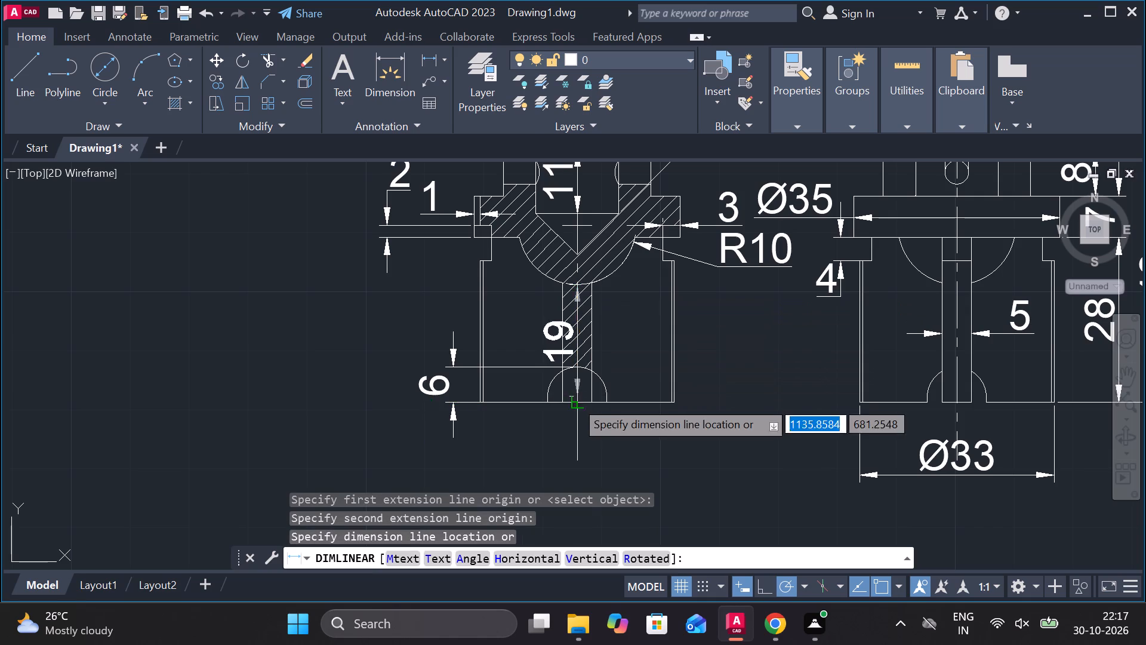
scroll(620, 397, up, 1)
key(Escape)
Add a vertical linear dimension from the bottom of the R10 rounded portion to the valve section's base, placed right of the body.
key(space)
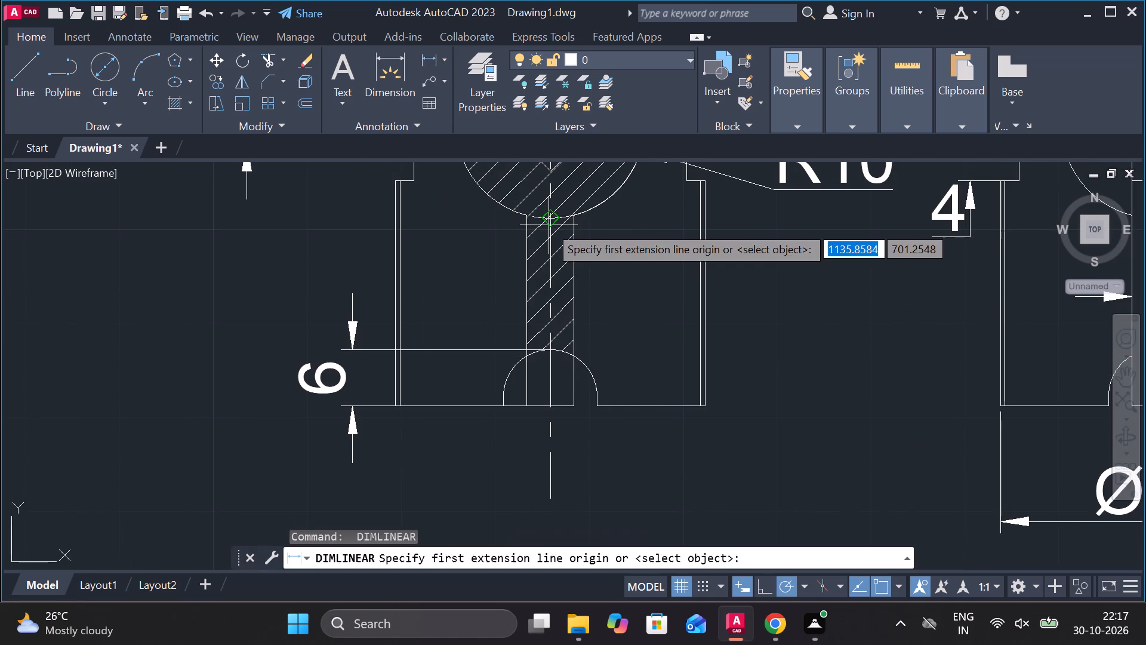
click(549, 219)
click(552, 404)
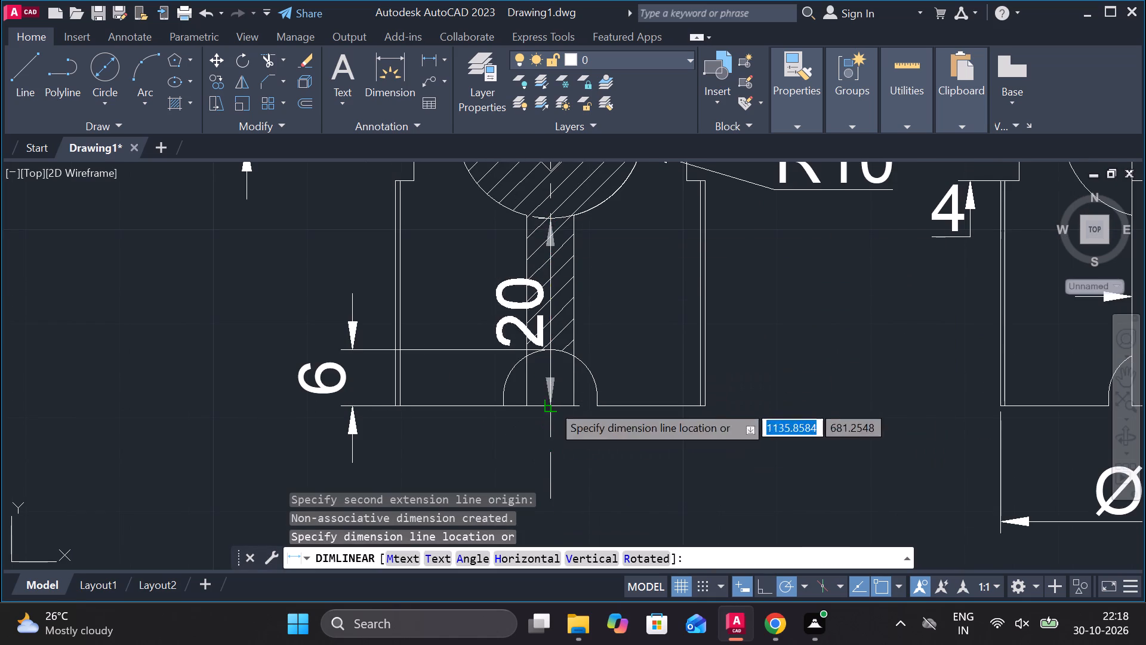
scroll(725, 403, down, 1)
click(765, 401)
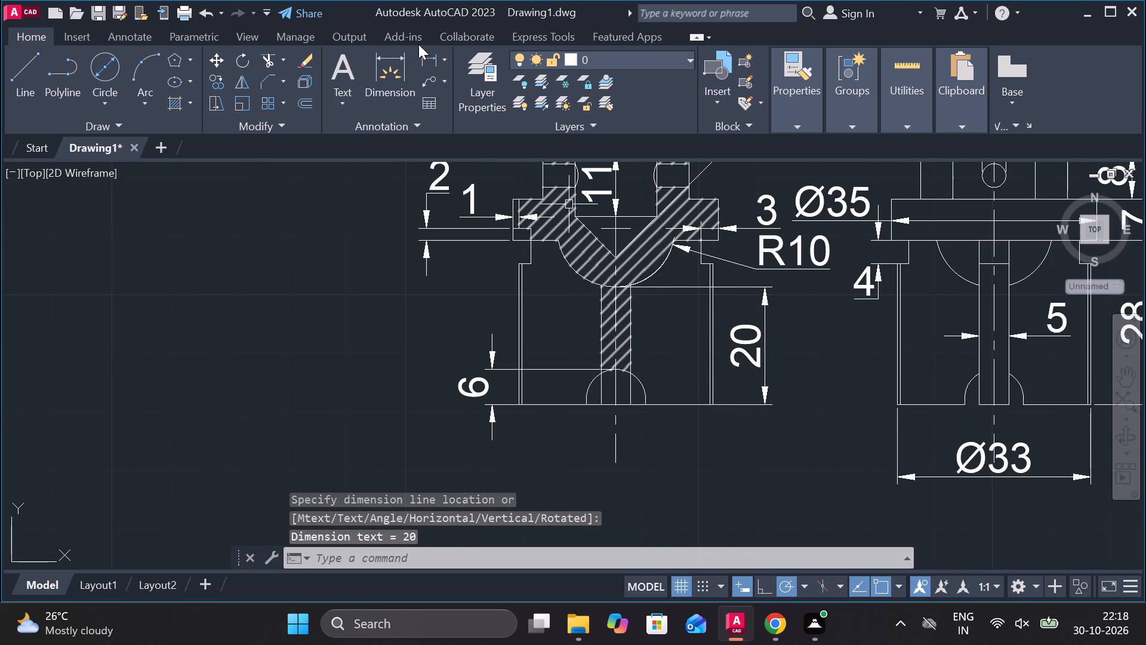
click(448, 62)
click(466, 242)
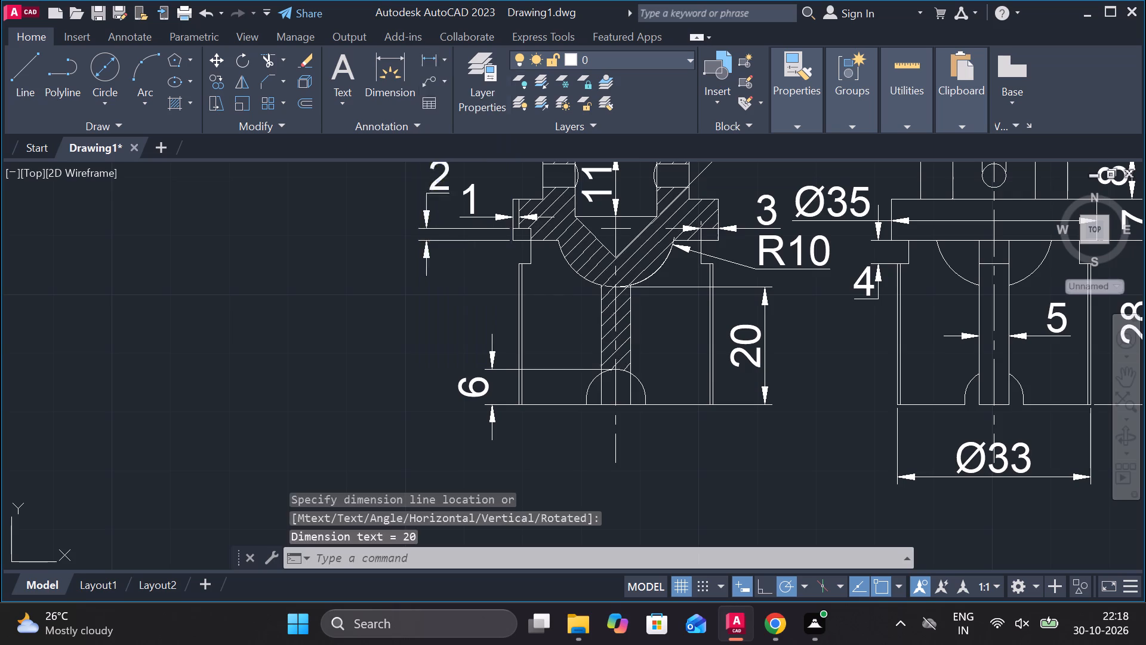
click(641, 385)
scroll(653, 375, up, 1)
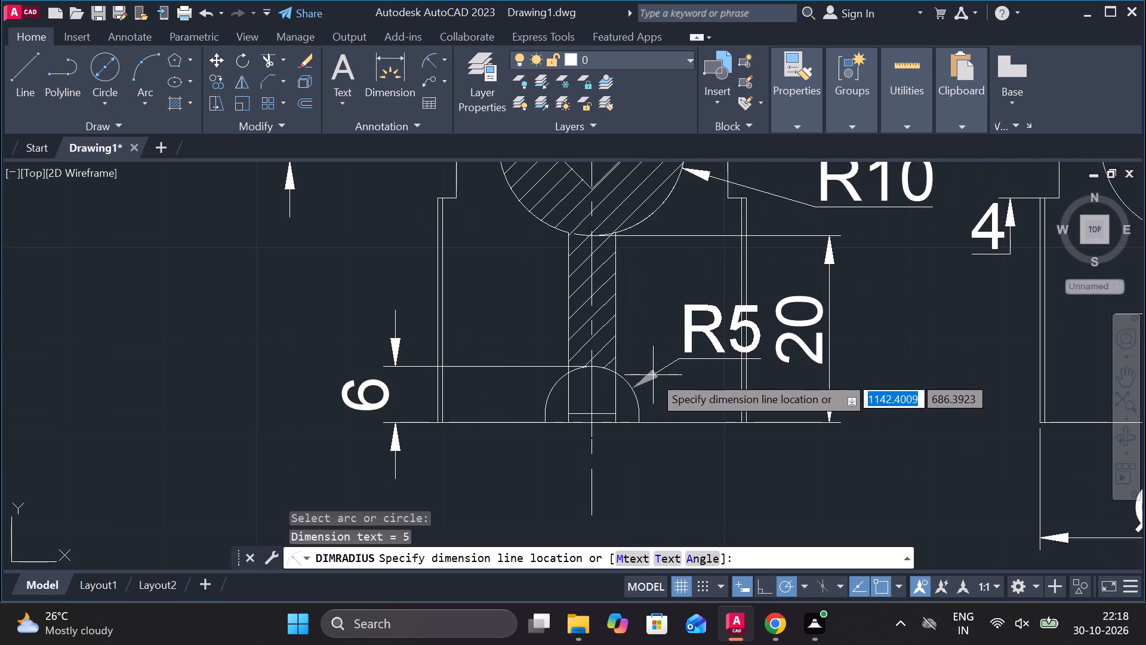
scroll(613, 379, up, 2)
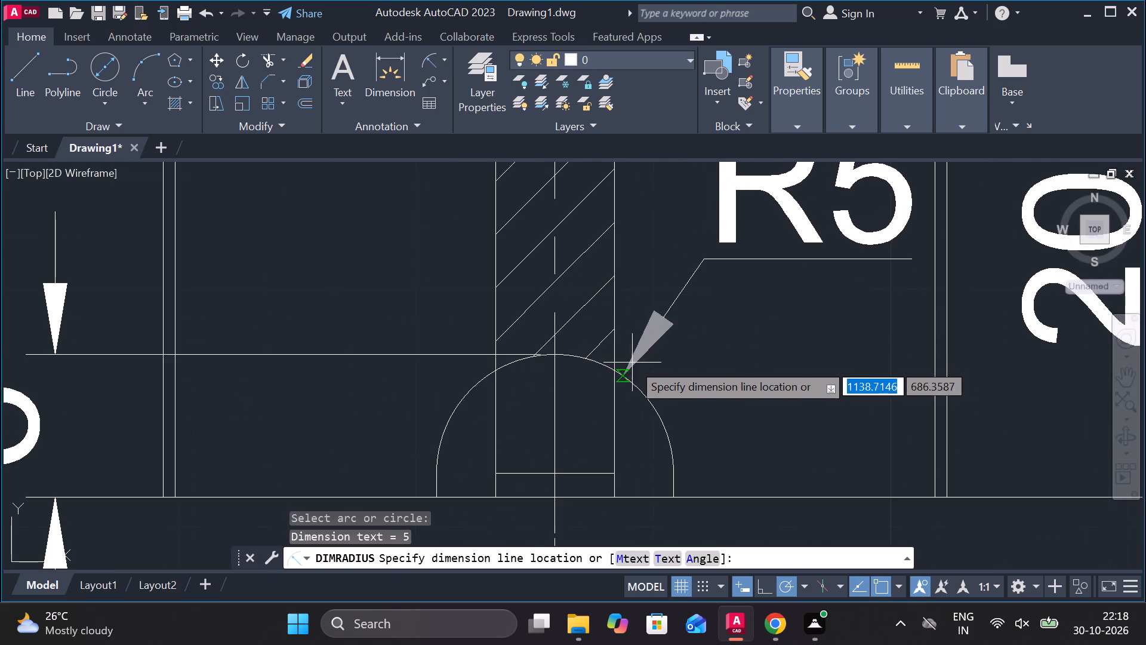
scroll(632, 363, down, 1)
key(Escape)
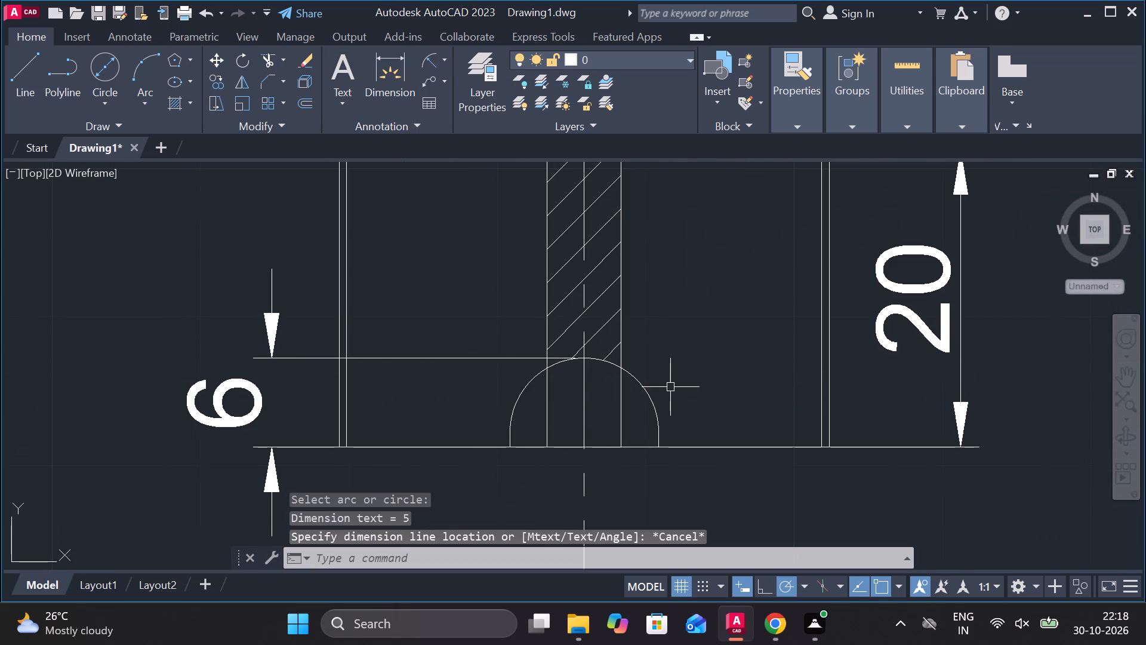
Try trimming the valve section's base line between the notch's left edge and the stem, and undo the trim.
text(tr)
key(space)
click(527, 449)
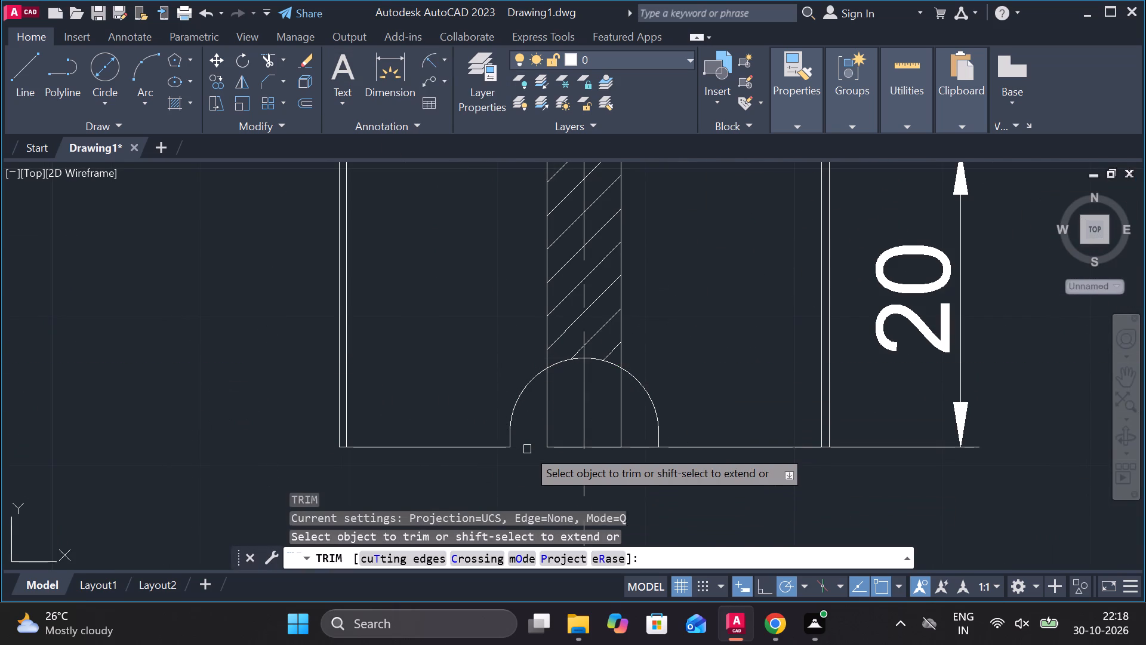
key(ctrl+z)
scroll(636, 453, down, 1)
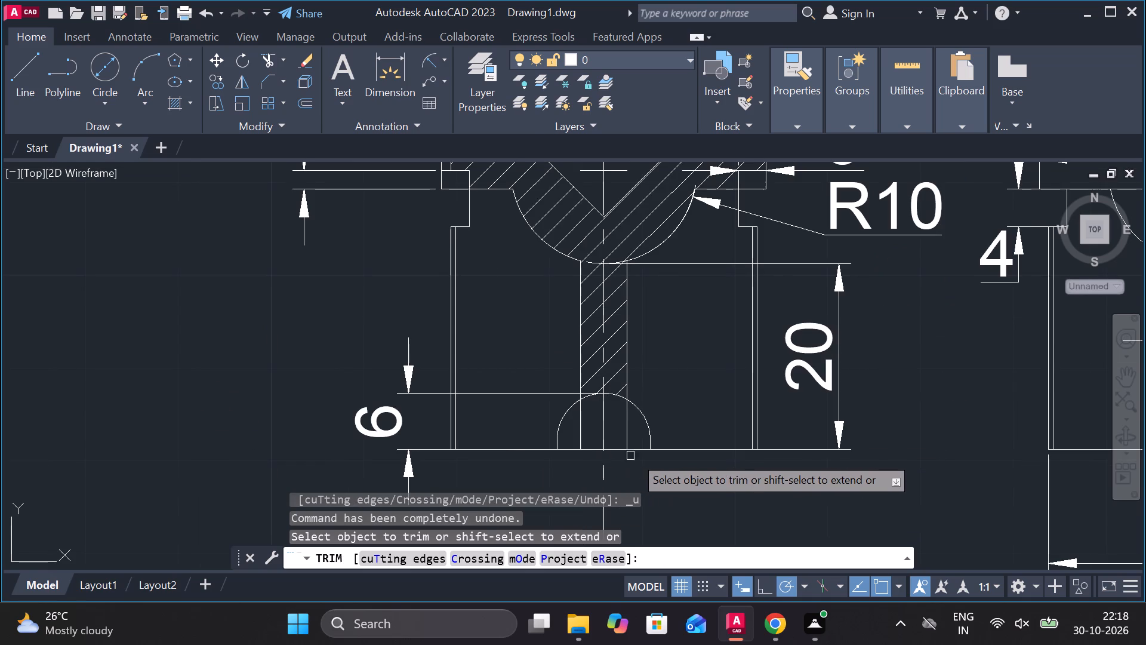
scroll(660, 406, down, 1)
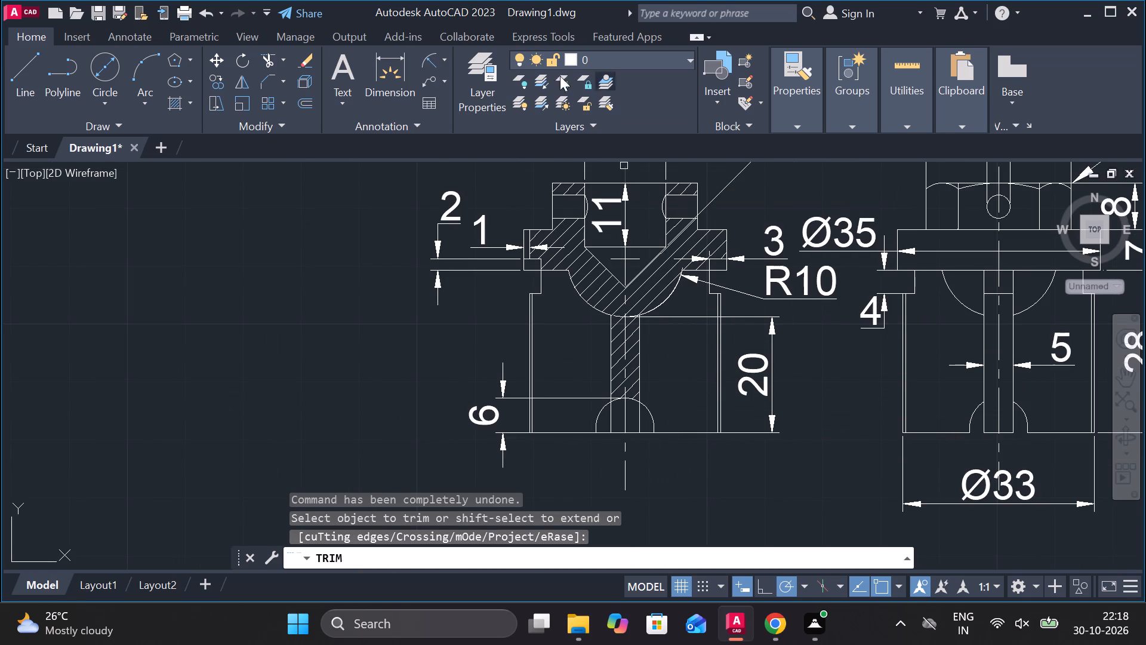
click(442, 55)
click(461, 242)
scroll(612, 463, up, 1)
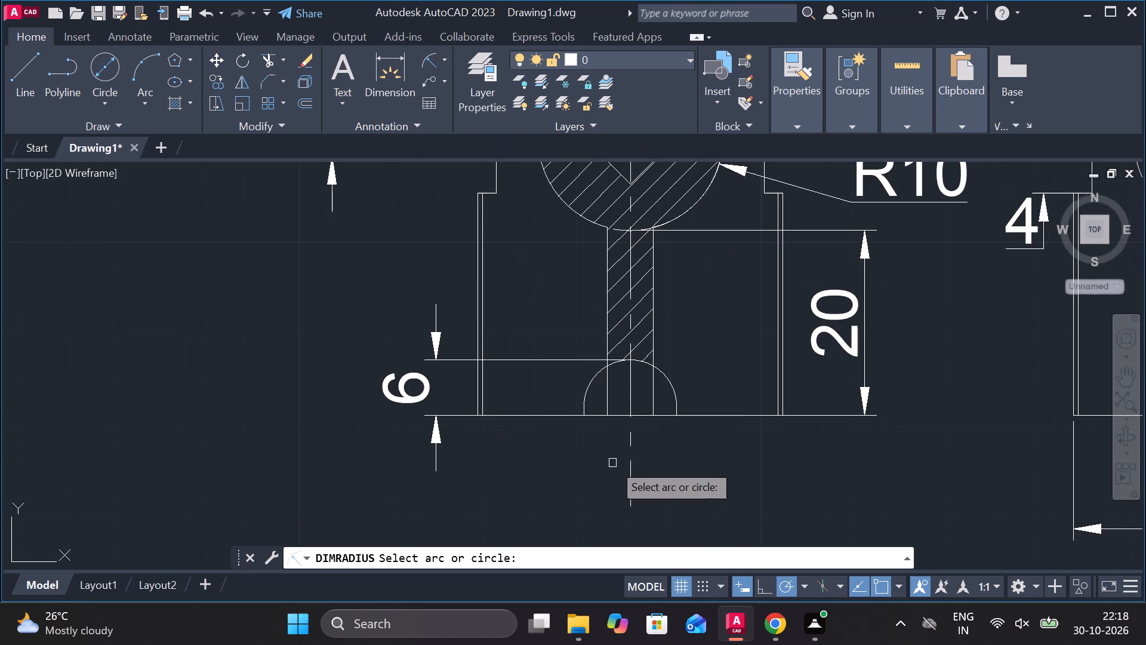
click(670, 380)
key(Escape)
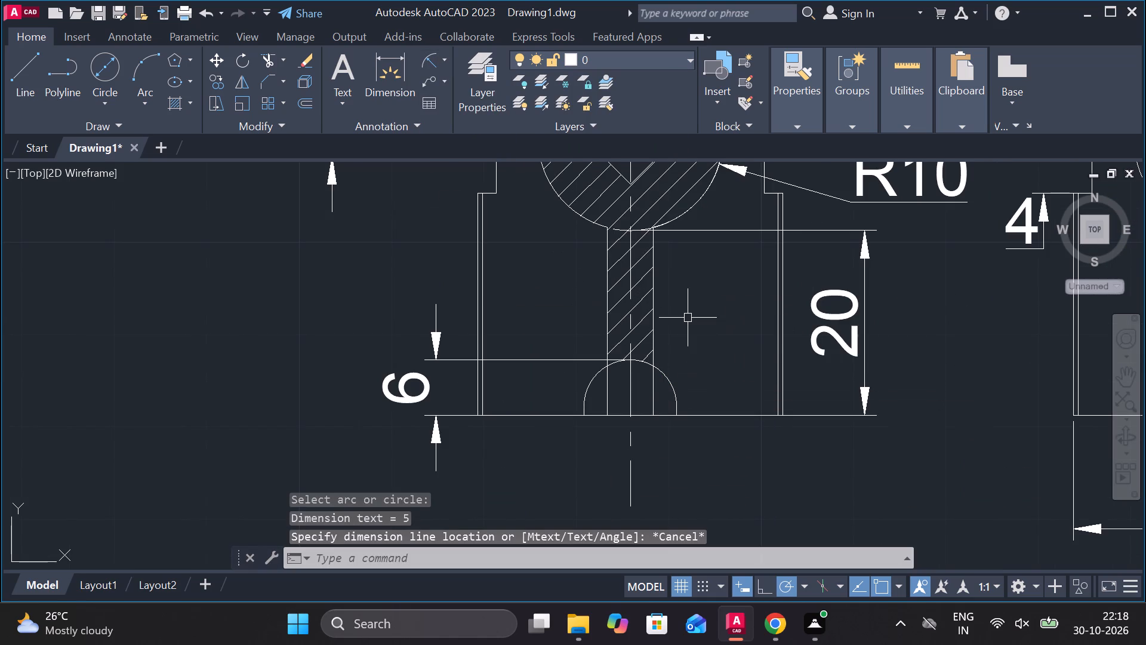
Draw a short horizontal line from the top midpoint of the bottom notch arc toward the right in the valve's section view.
scroll(782, 366, down, 1)
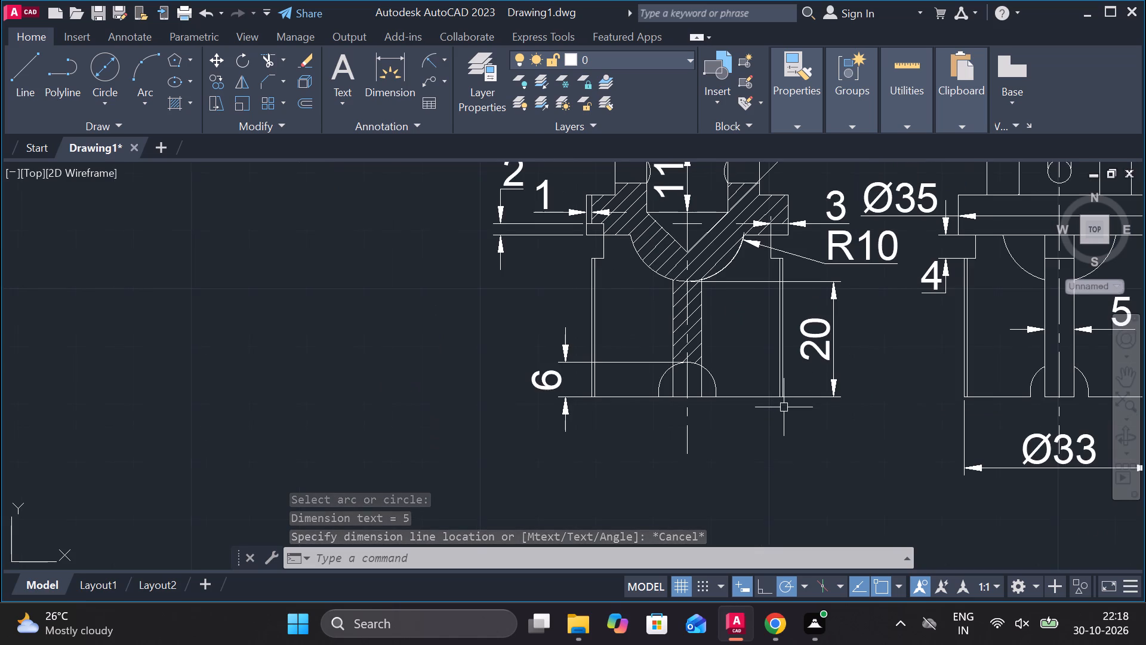
middle_drag(778, 407, 701, 382)
scroll(698, 377, down, 2)
scroll(710, 383, up, 2)
middle_drag(731, 389, 735, 402)
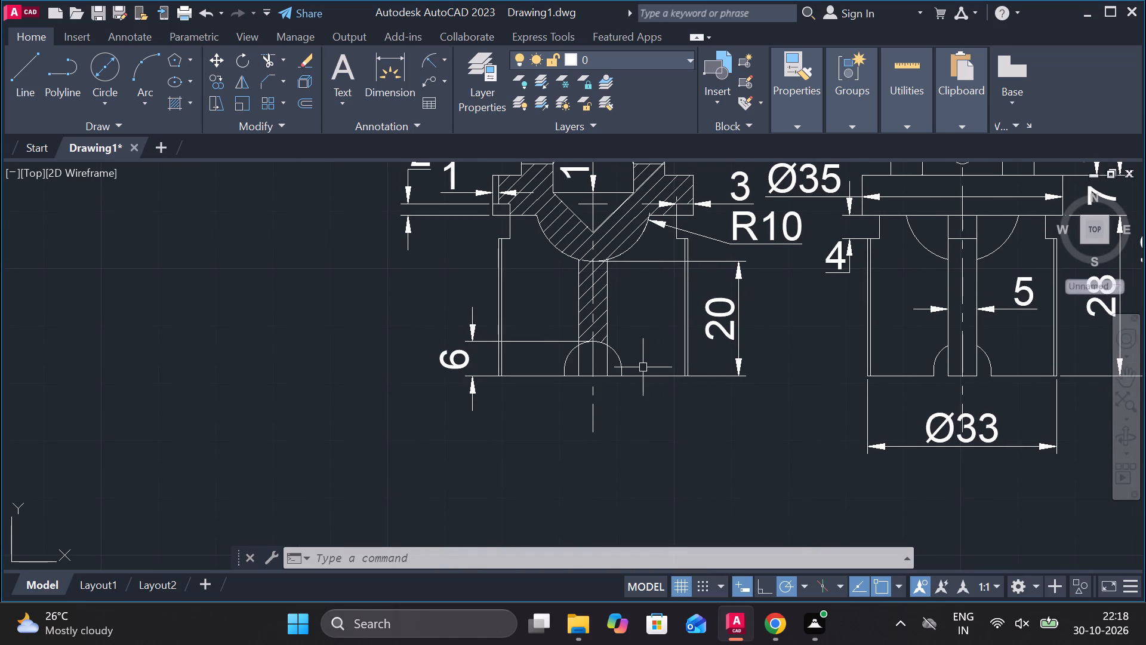
scroll(615, 348, up, 2)
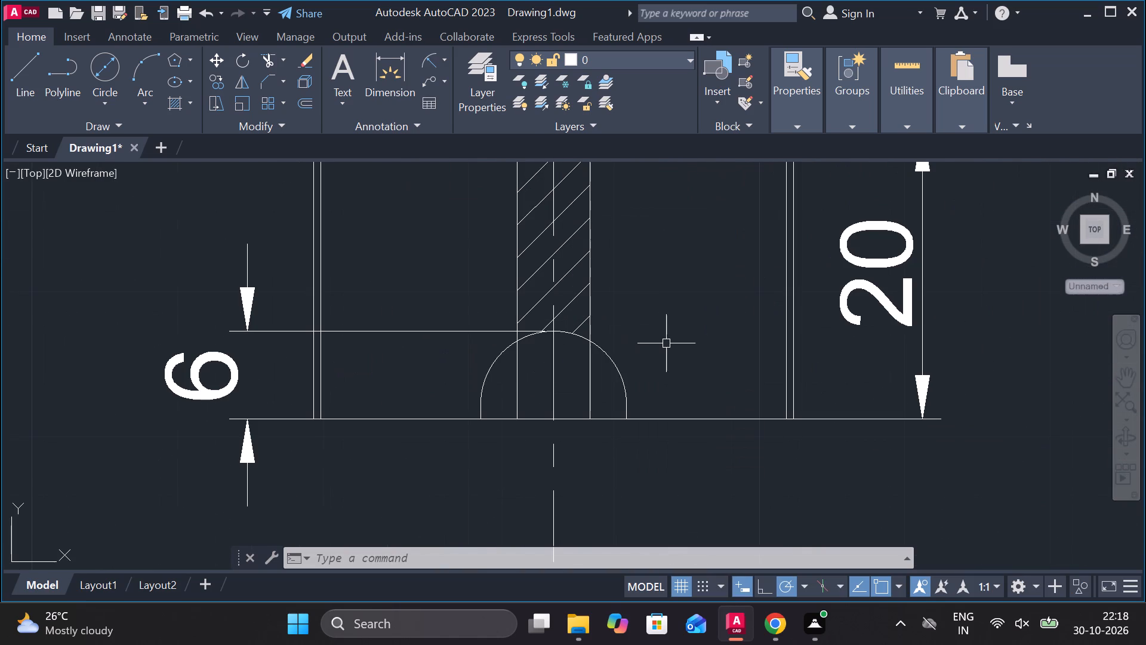
key(l)
key(Return)
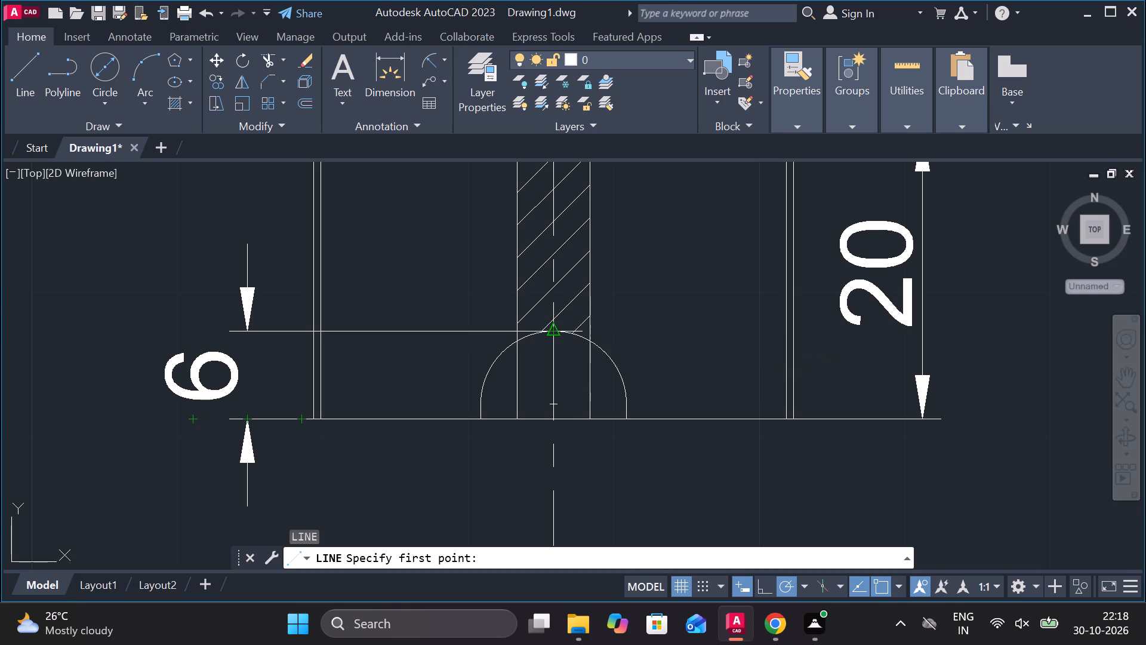
click(550, 329)
click(635, 330)
key(Escape)
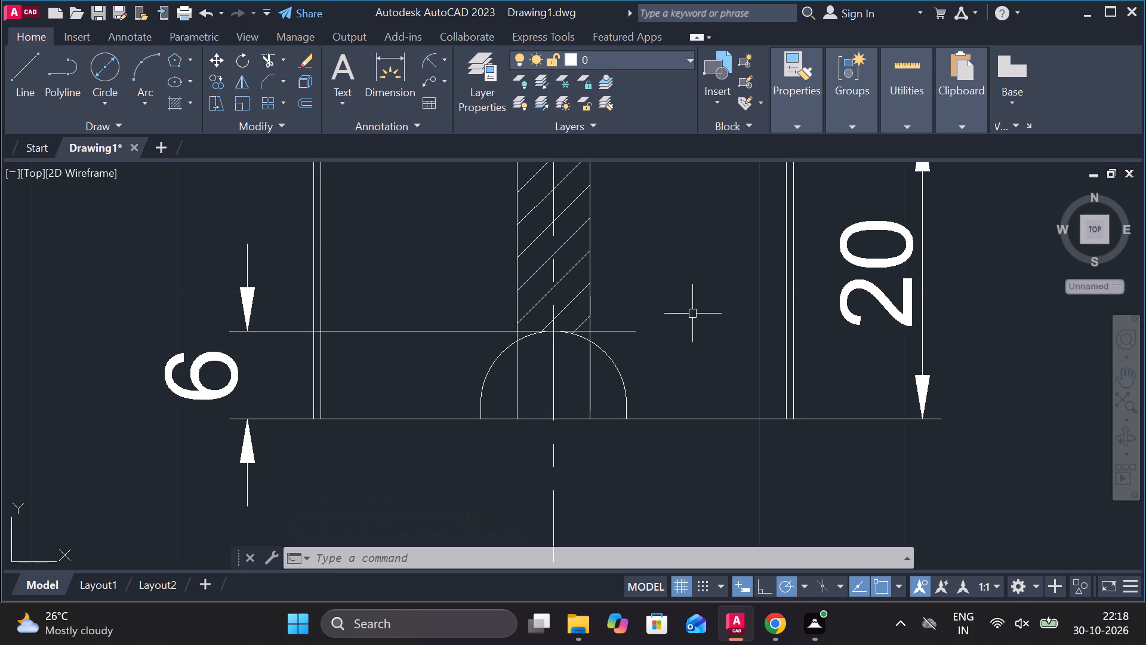
key(Escape)
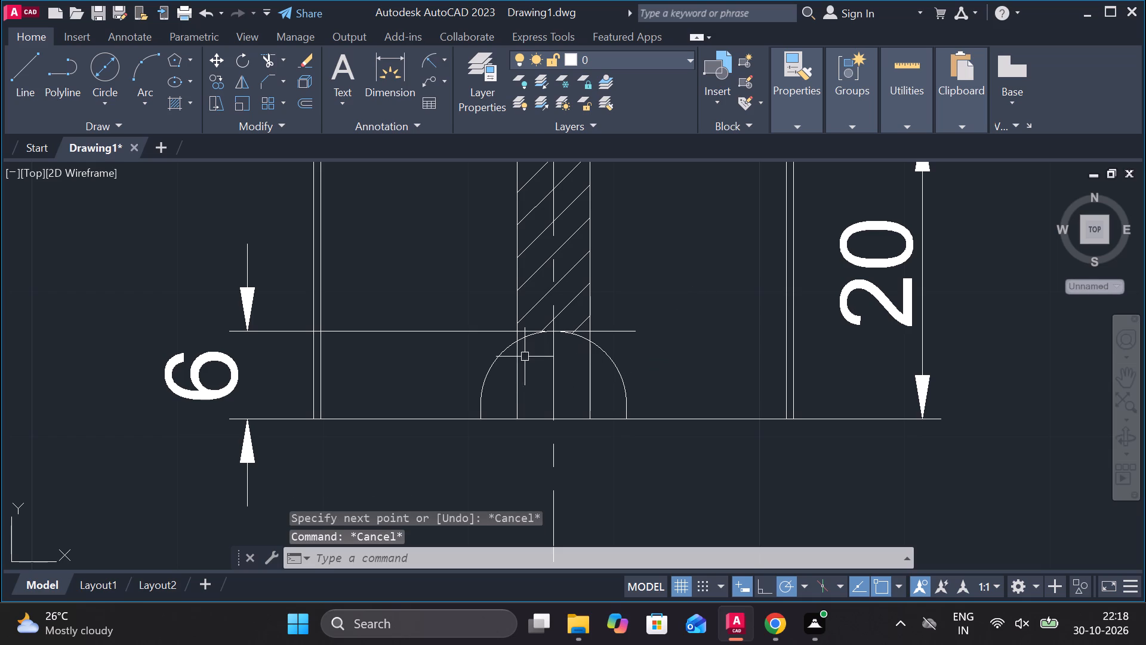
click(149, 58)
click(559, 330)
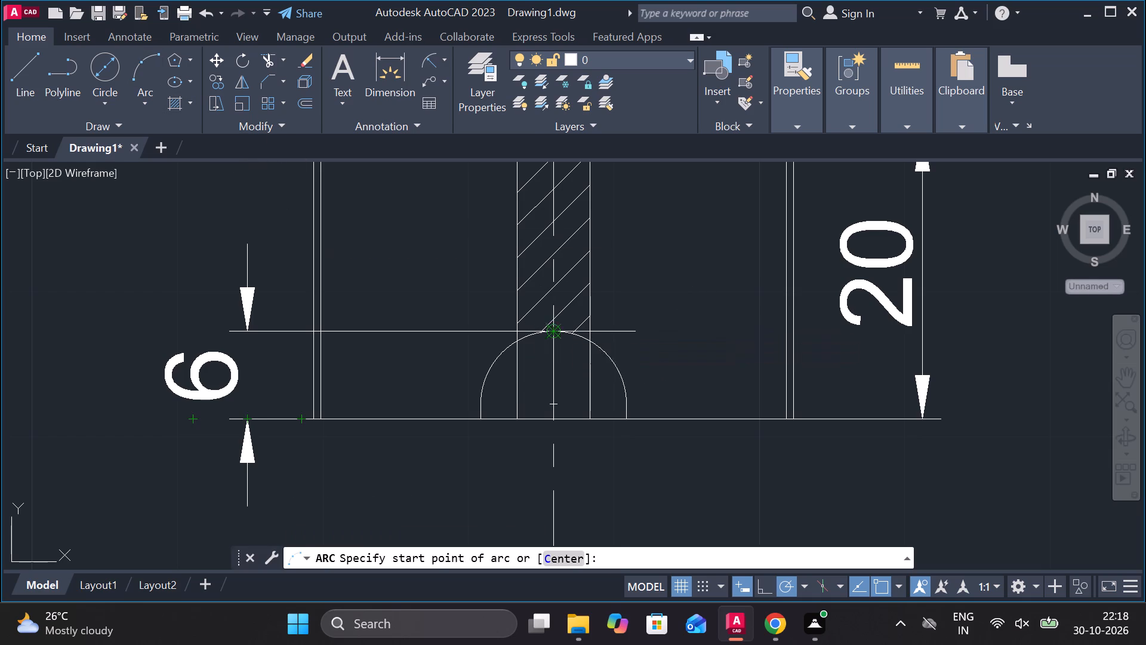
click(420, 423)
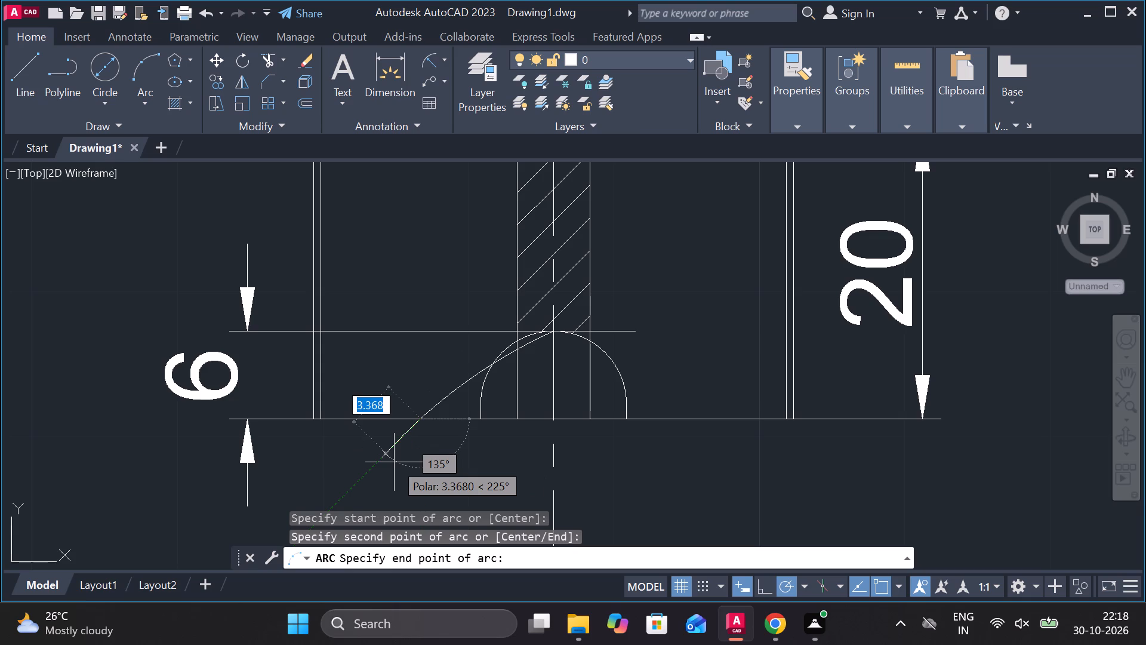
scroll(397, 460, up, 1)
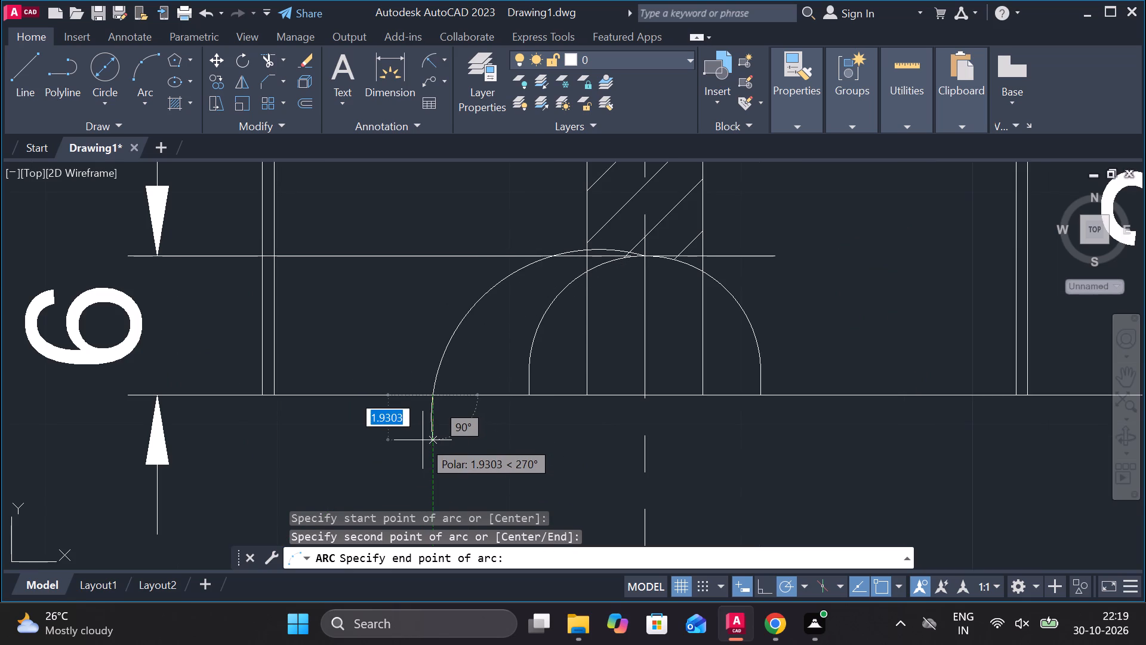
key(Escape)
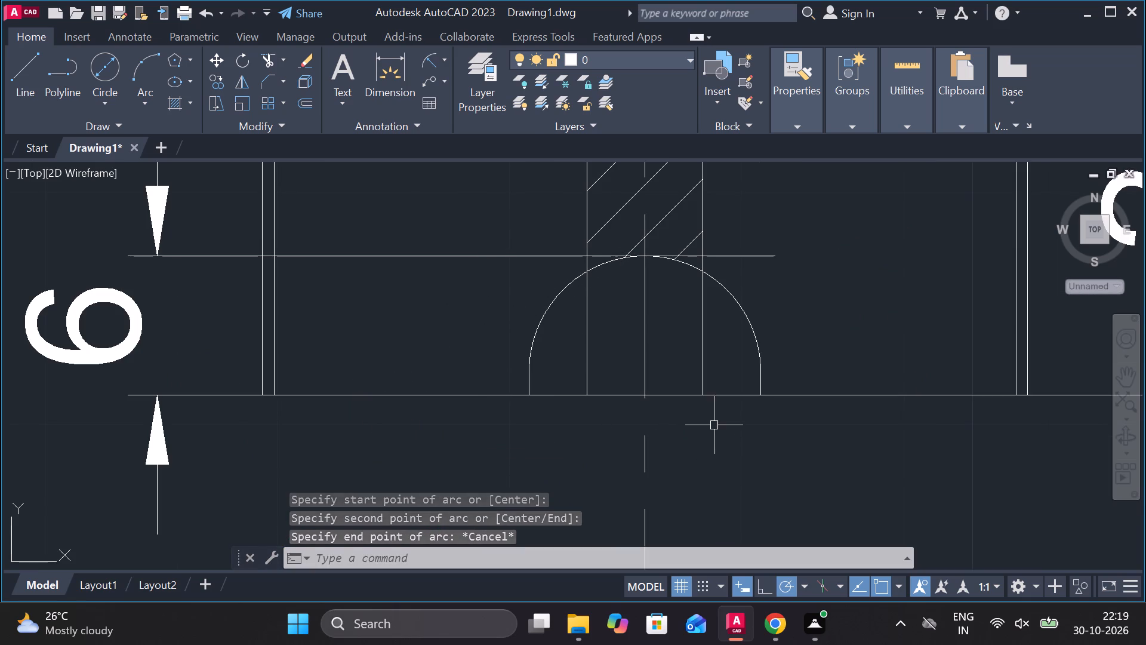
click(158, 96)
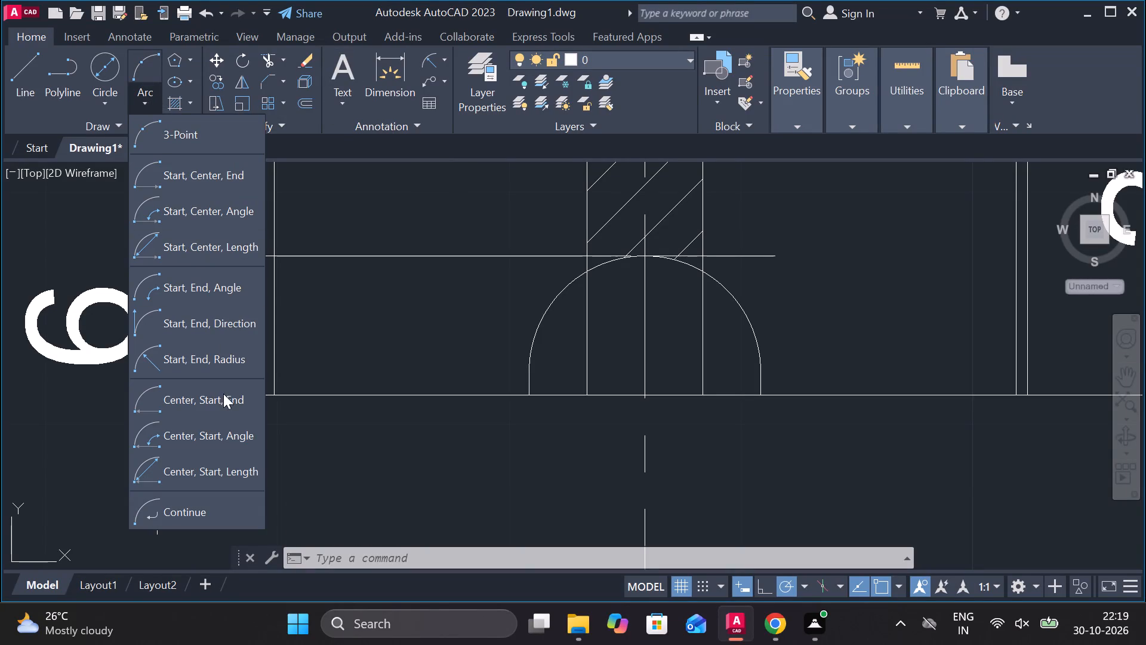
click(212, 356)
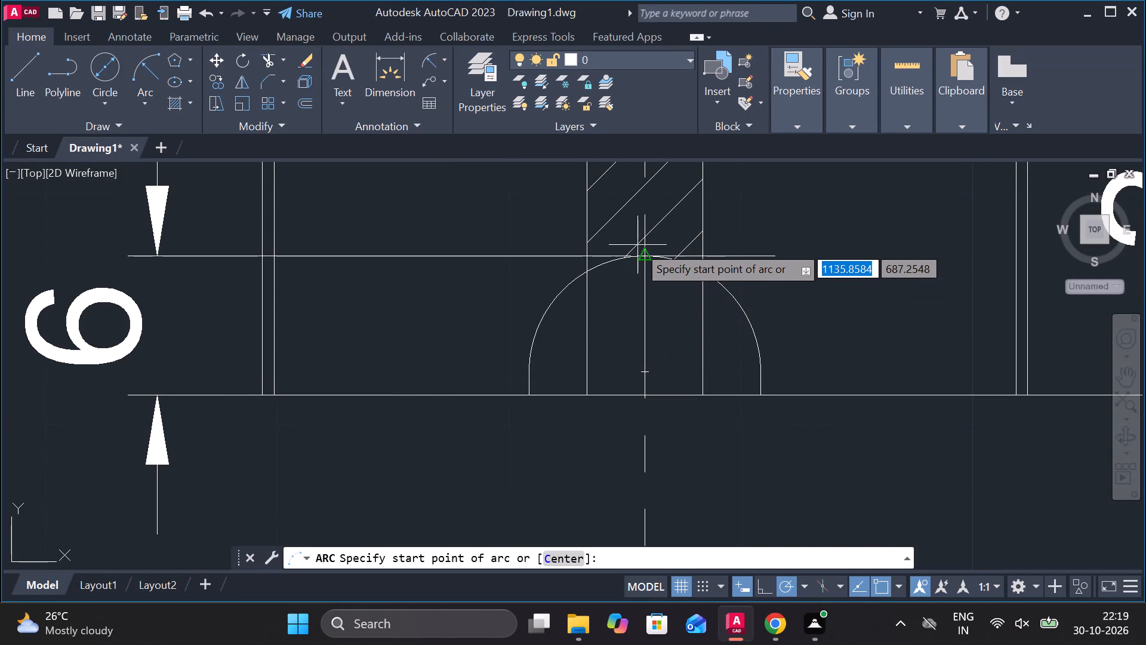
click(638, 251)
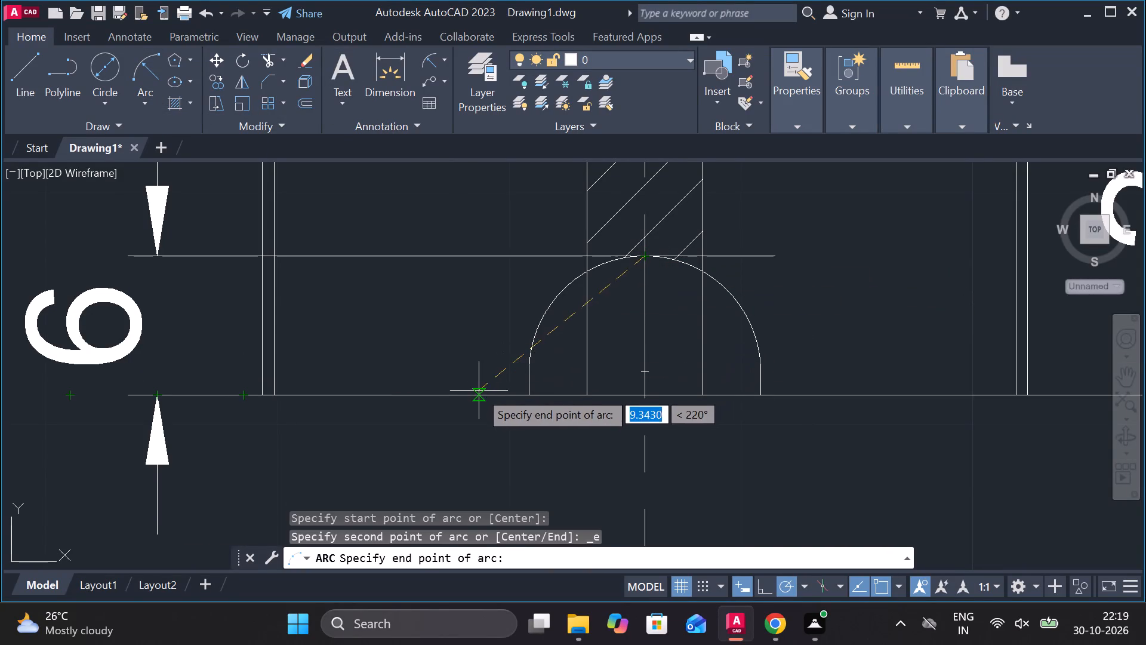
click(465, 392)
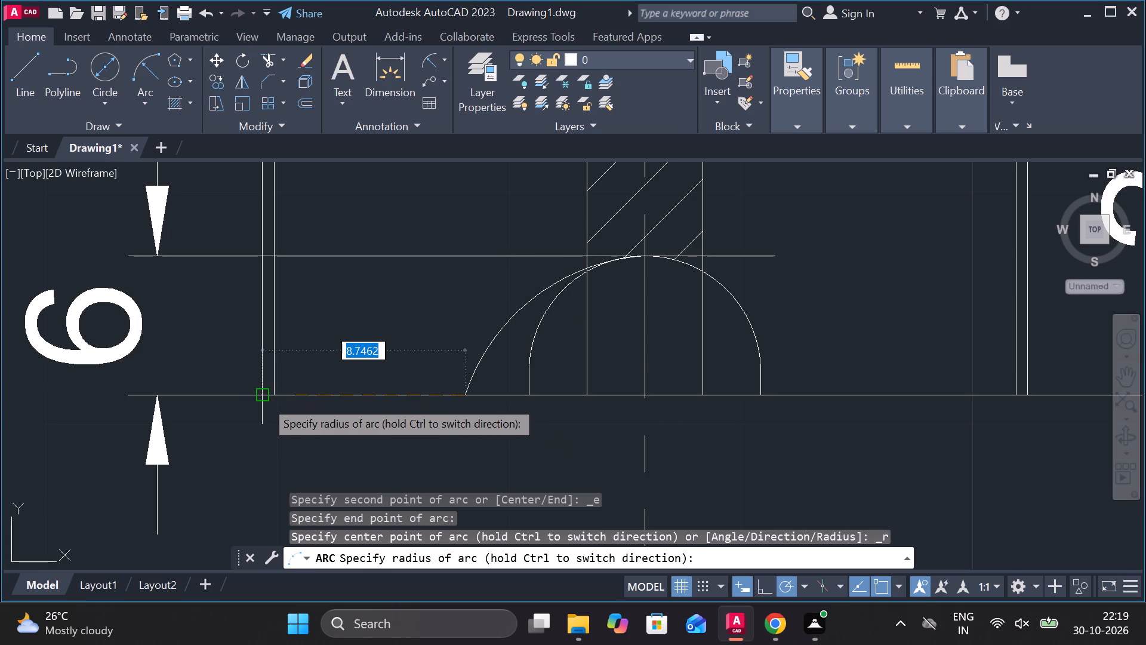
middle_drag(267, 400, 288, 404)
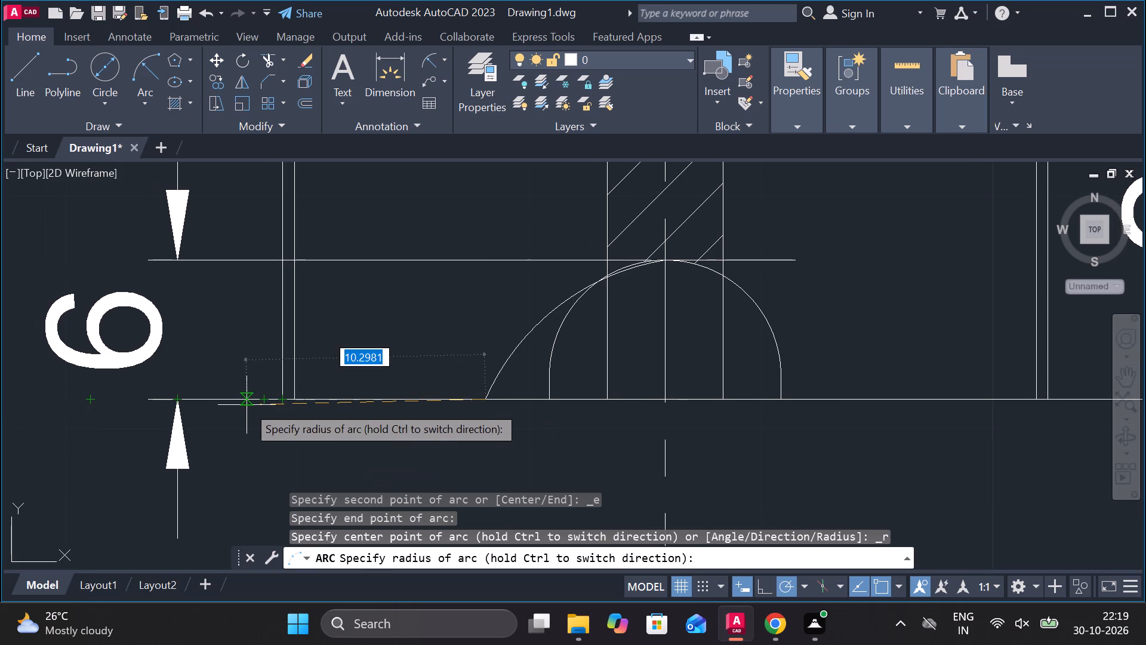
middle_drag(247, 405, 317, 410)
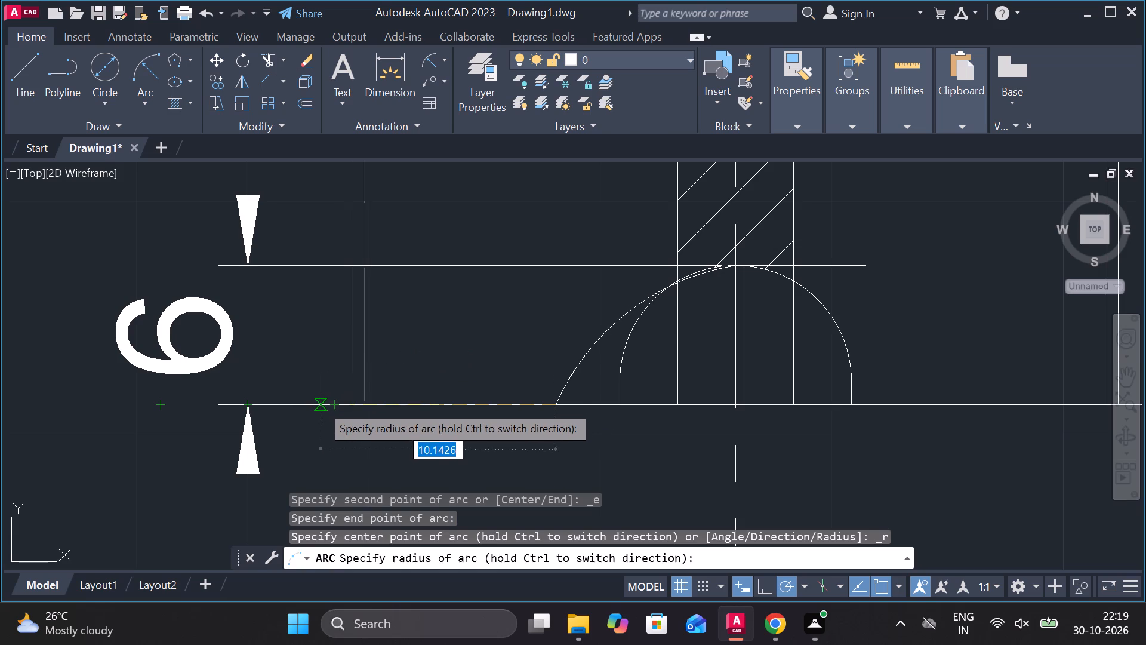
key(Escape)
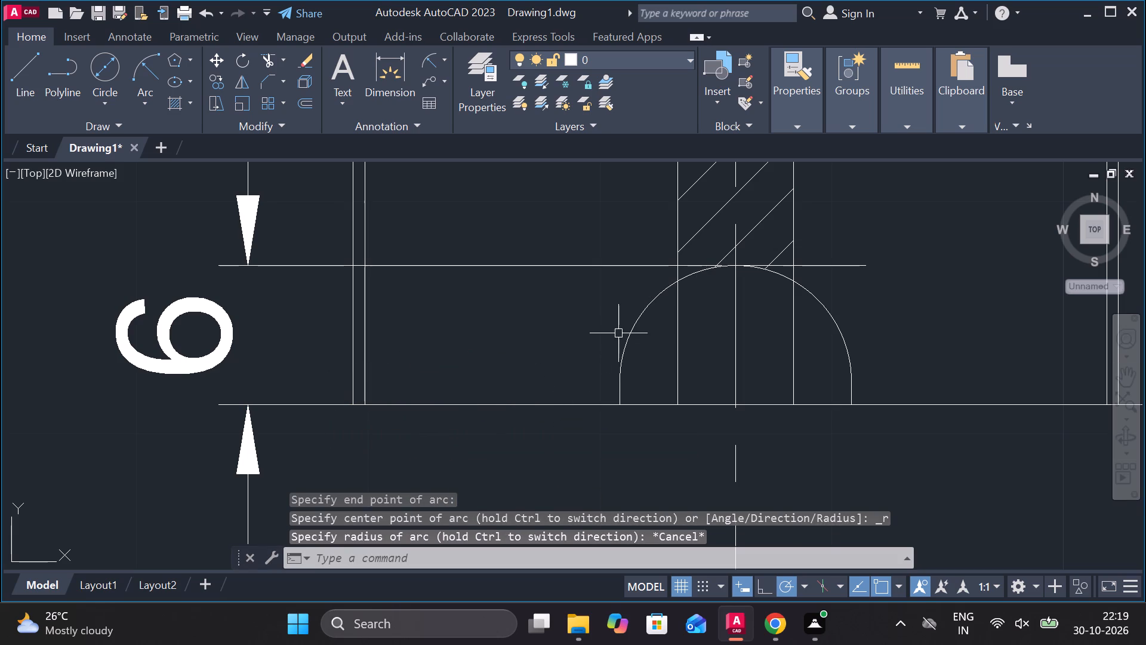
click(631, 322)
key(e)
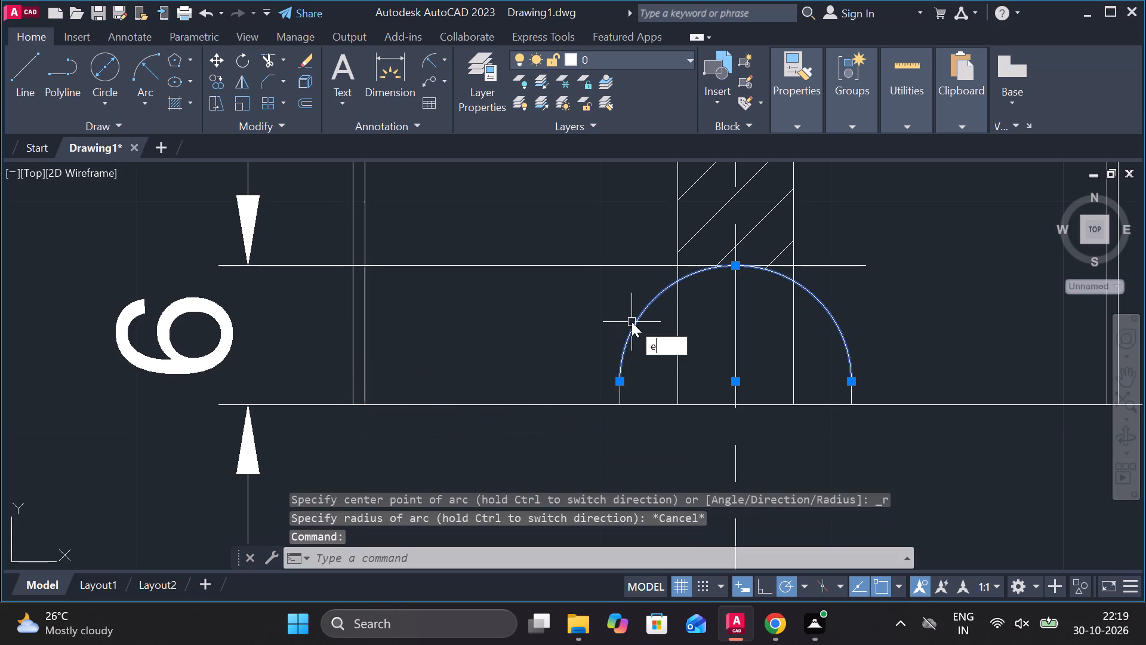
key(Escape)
Draw a circle of radius 10 in the empty space just below the valve section's base, right of the centreline.
scroll(753, 385, down, 2)
middle_drag(803, 445, 753, 434)
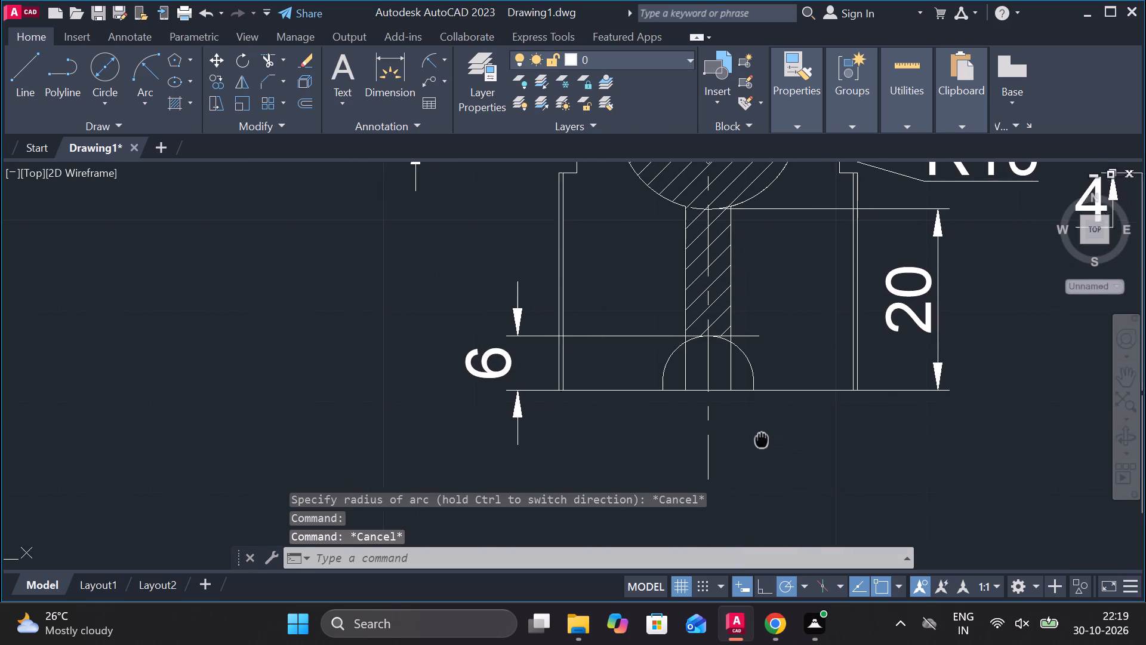
scroll(733, 399, up, 1)
scroll(766, 422, down, 1)
middle_drag(769, 425, 680, 358)
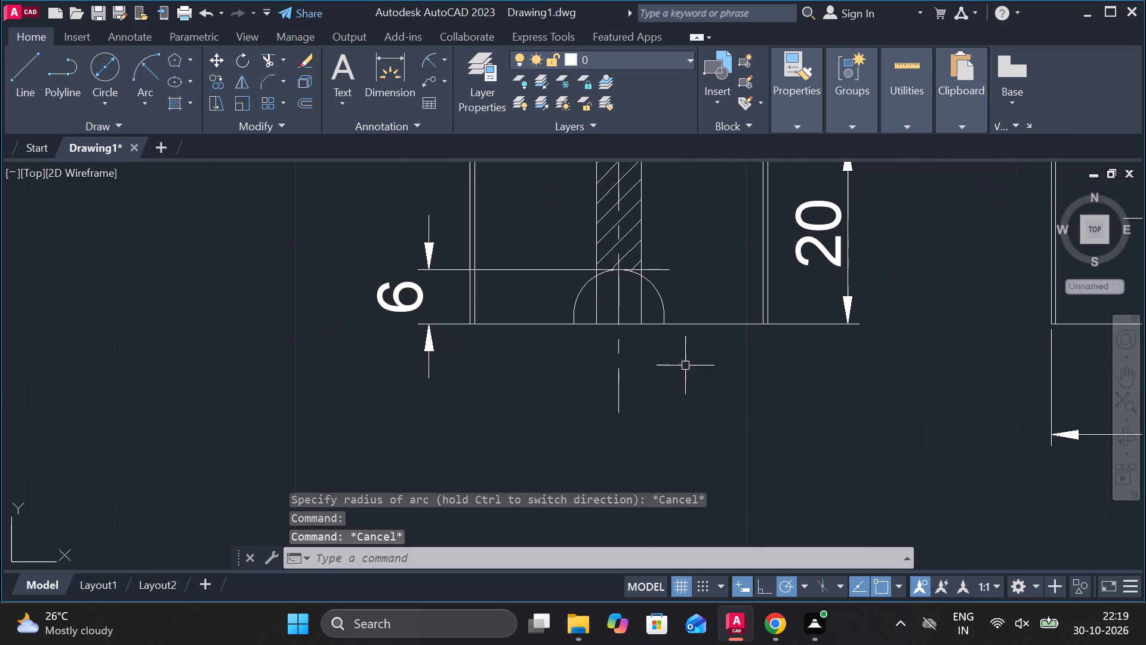
text(c)
key(space)
click(721, 417)
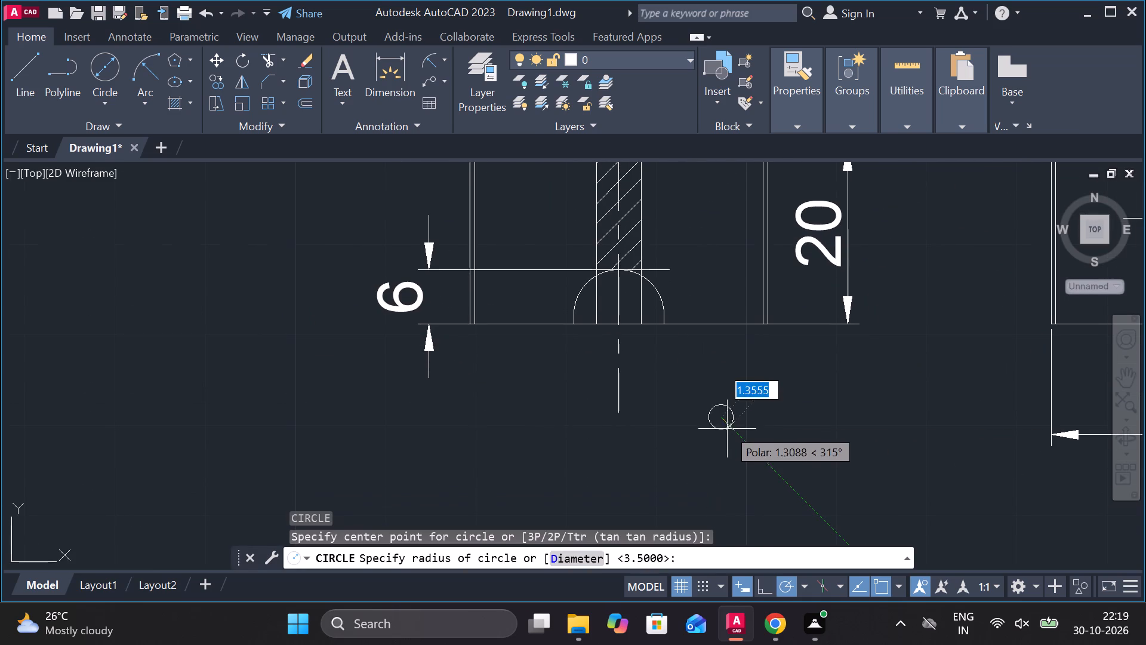
text(10)
key(Return)
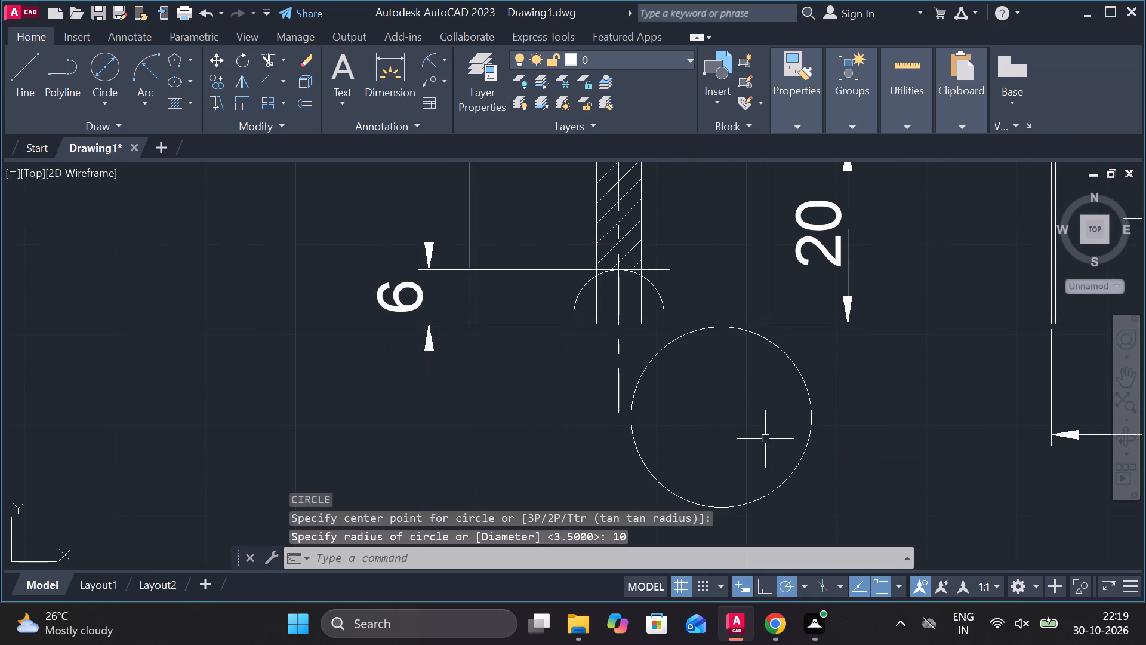
Move the radius 10 circle by its top quadrant onto the top midpoint of the valve section's bottom notch arc.
click(796, 363)
key(m)
key(Return)
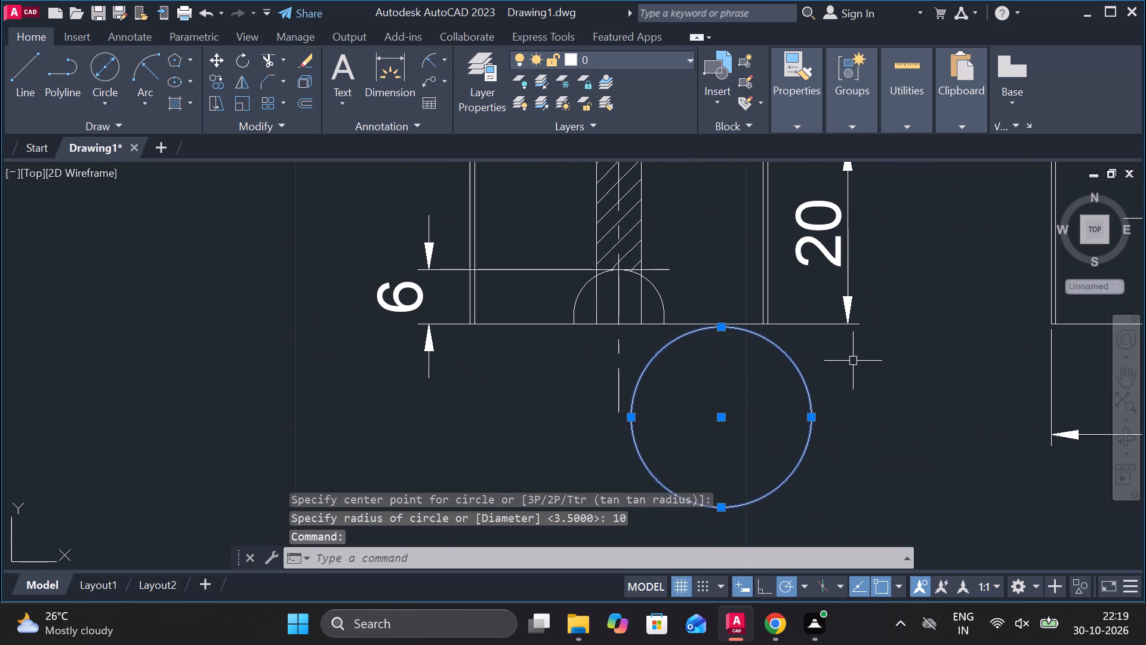
scroll(728, 331, up, 3)
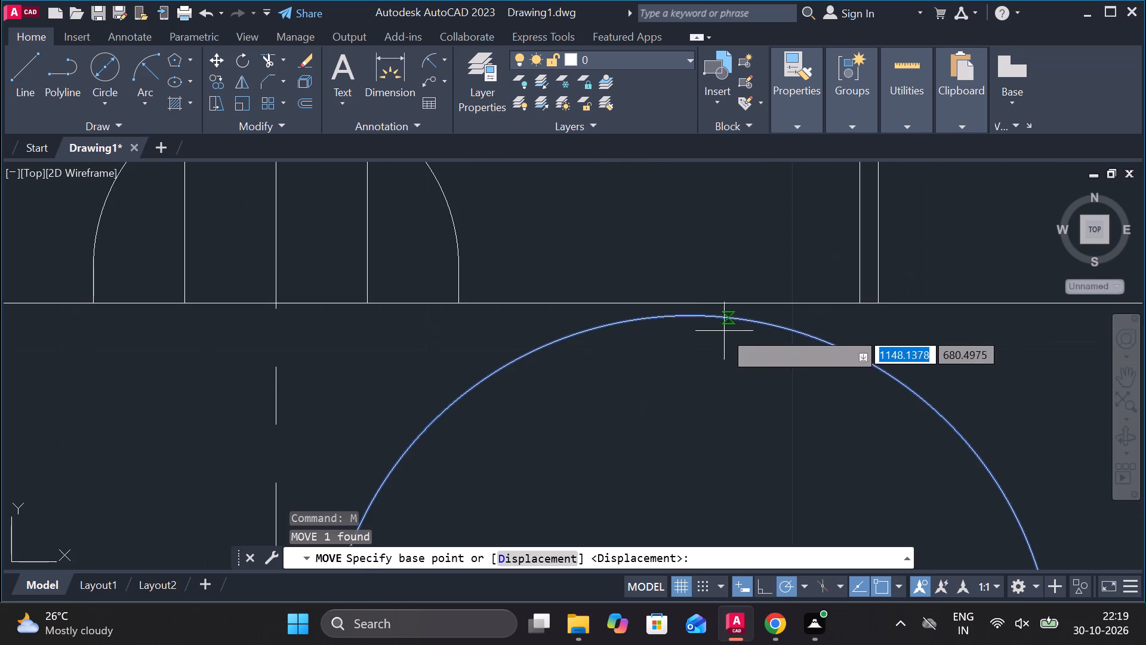
click(689, 320)
scroll(689, 332, down, 1)
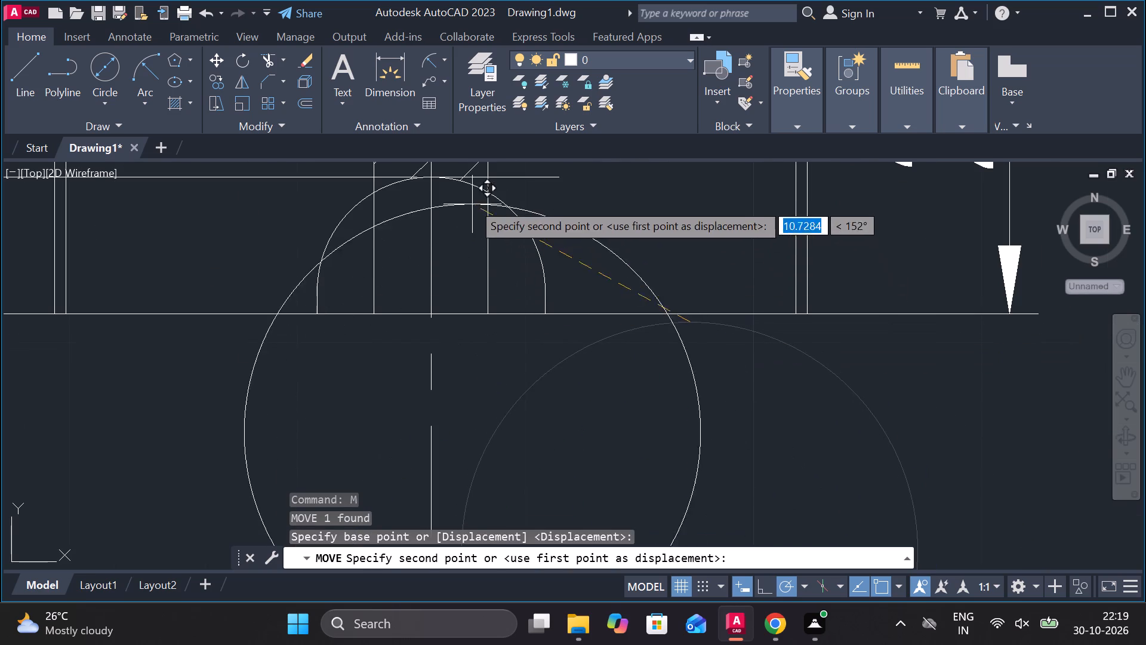
click(433, 176)
Trim the valve section's base line inside the circle on both sides of the stem, removing the overlapping 6 and 20 dimensions.
middle_drag(557, 345, 713, 395)
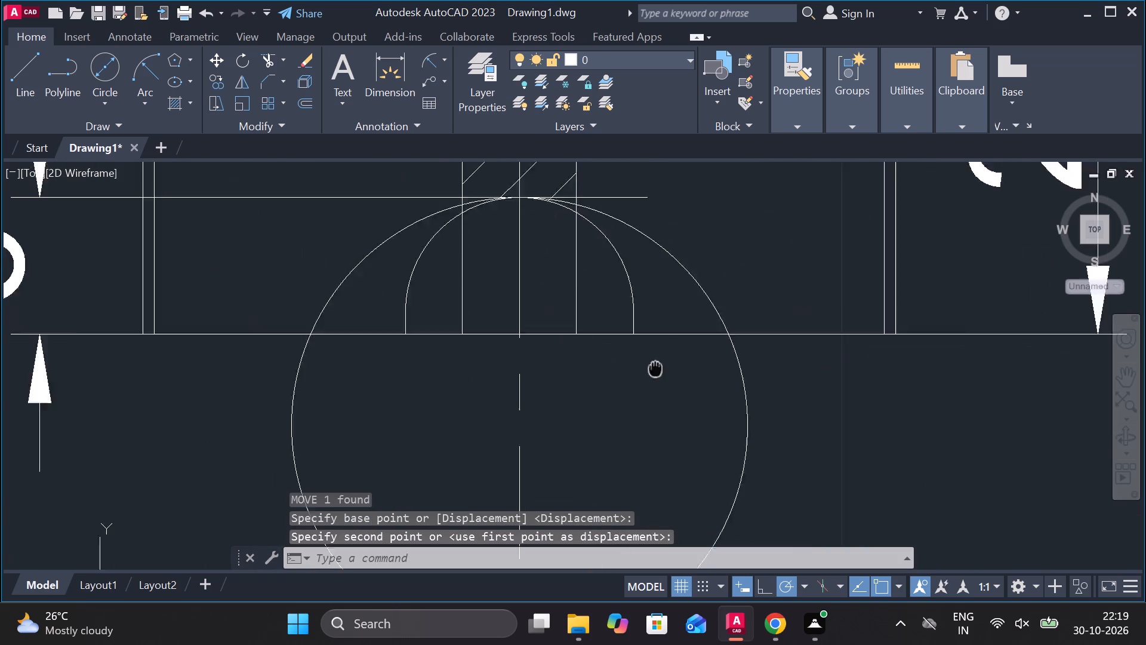
middle_drag(713, 395, 729, 404)
text(tr)
key(space)
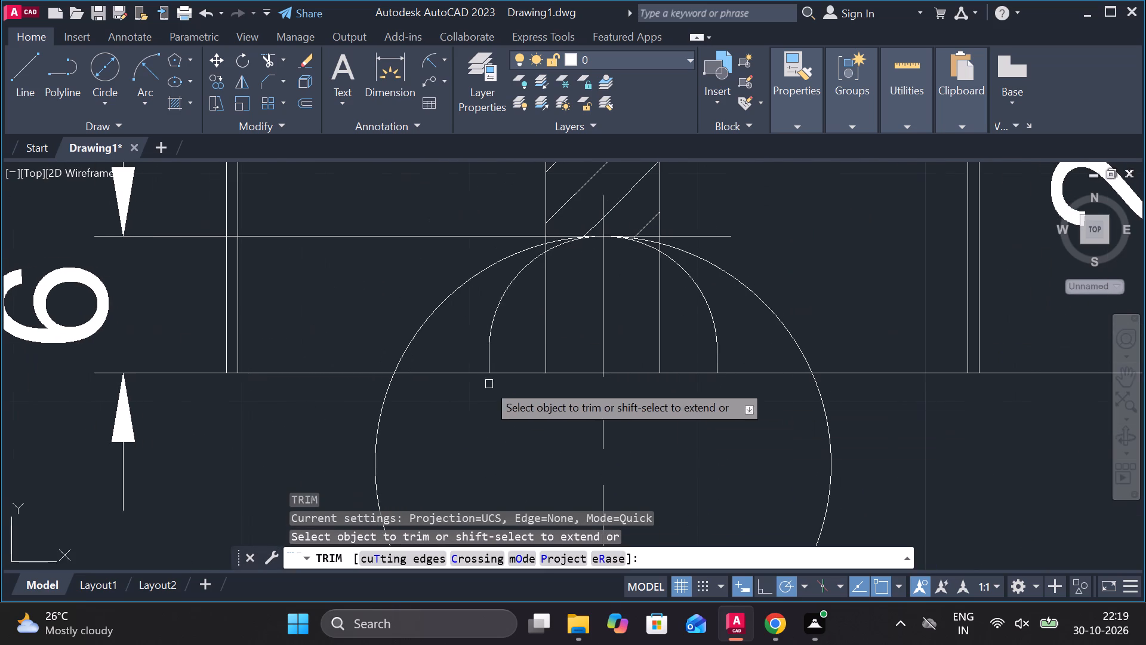
click(463, 376)
click(461, 376)
scroll(461, 376, down, 2)
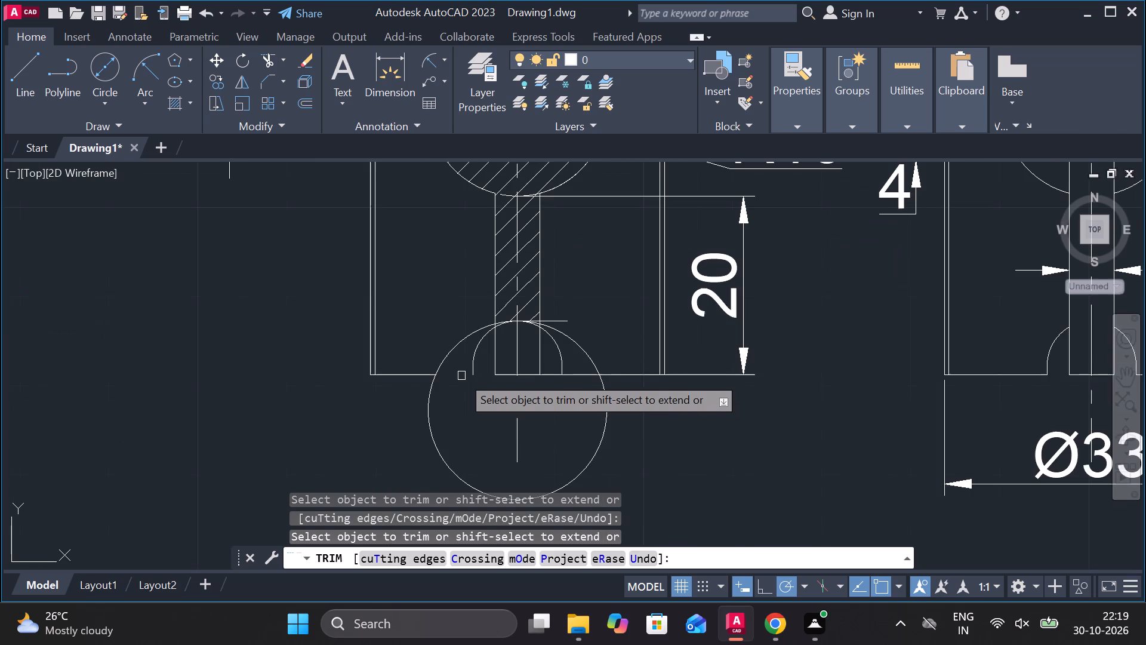
click(567, 377)
click(580, 376)
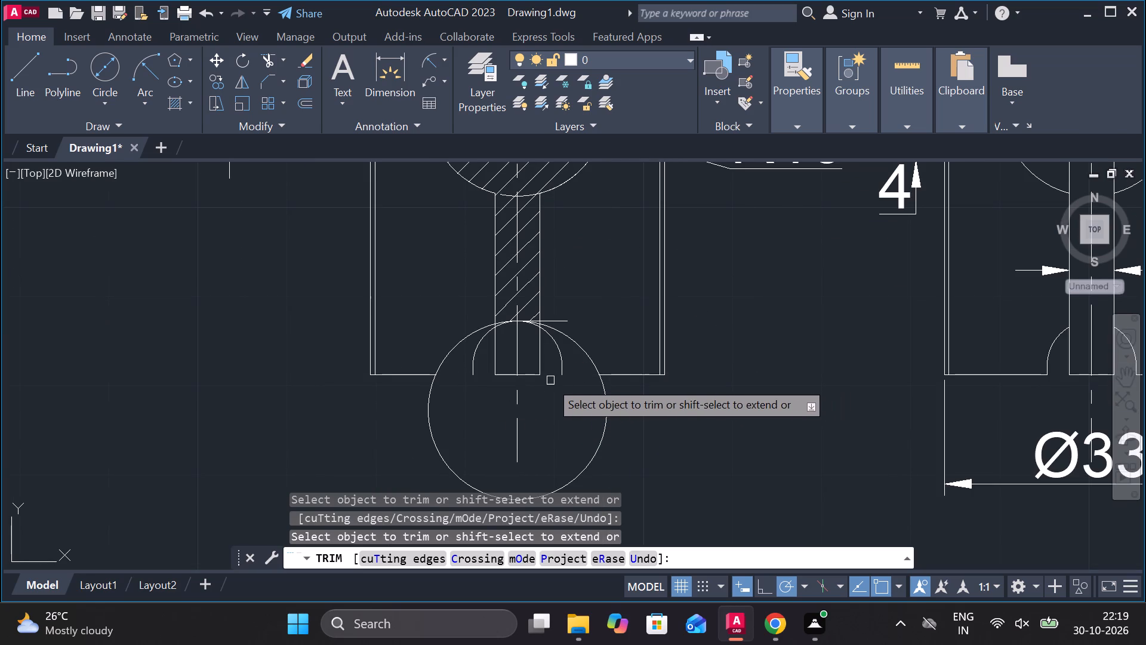
Trim the circle's portion below the base and the old notch arc's sides, leaving a radius 10 notch in the valve section.
click(477, 359)
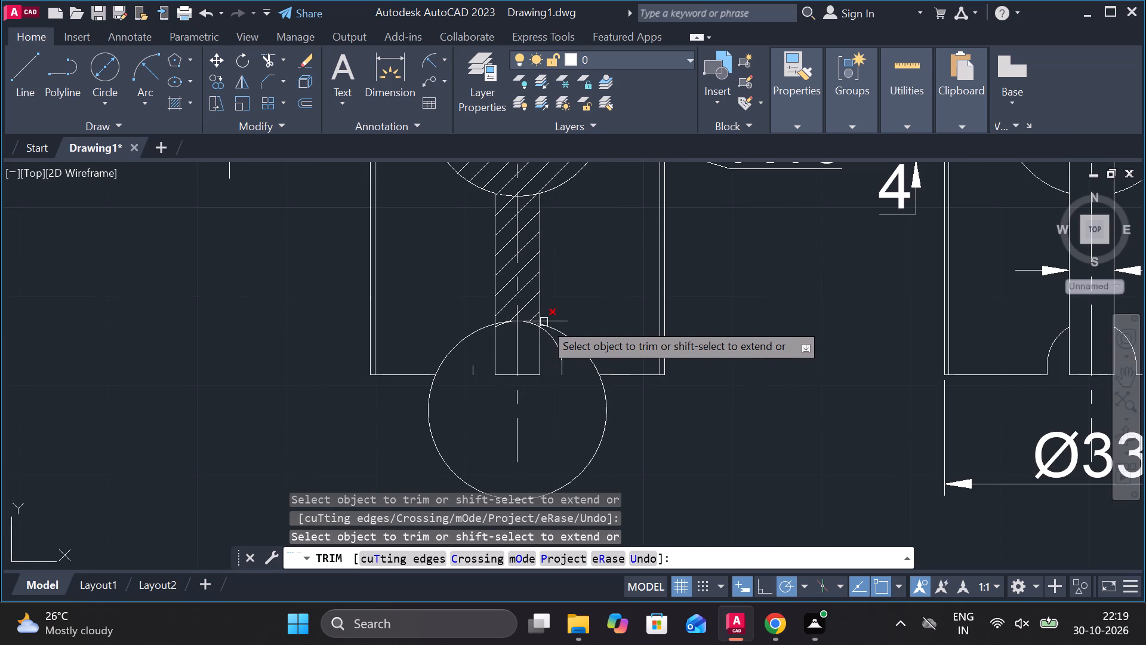
click(604, 387)
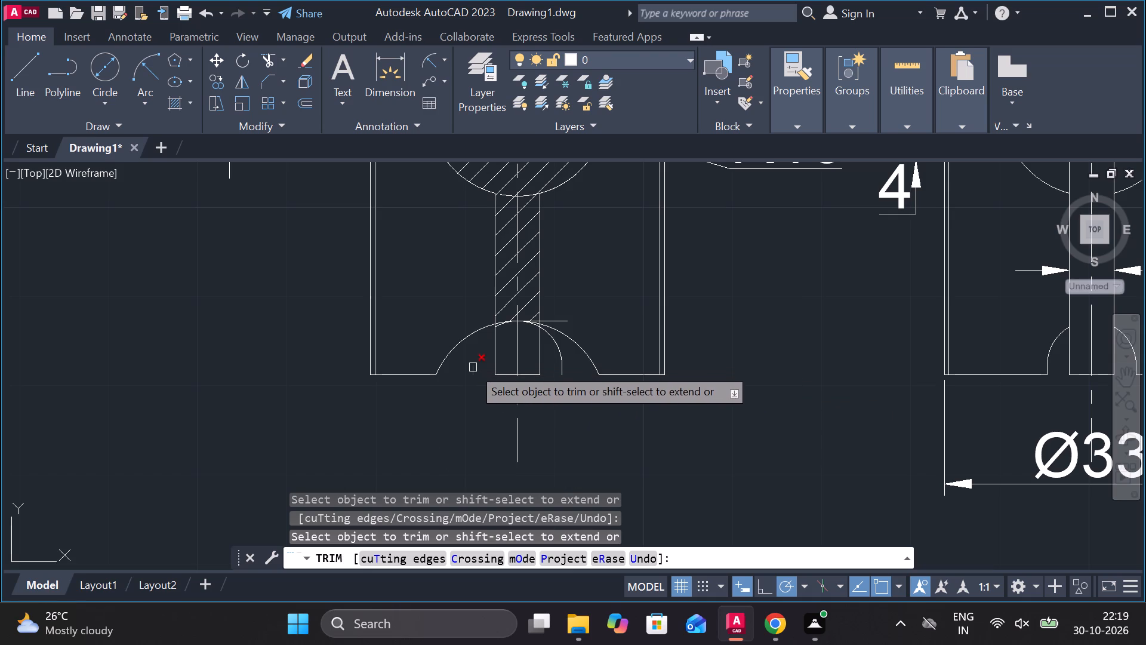
click(472, 368)
scroll(552, 376, up, 1)
click(563, 365)
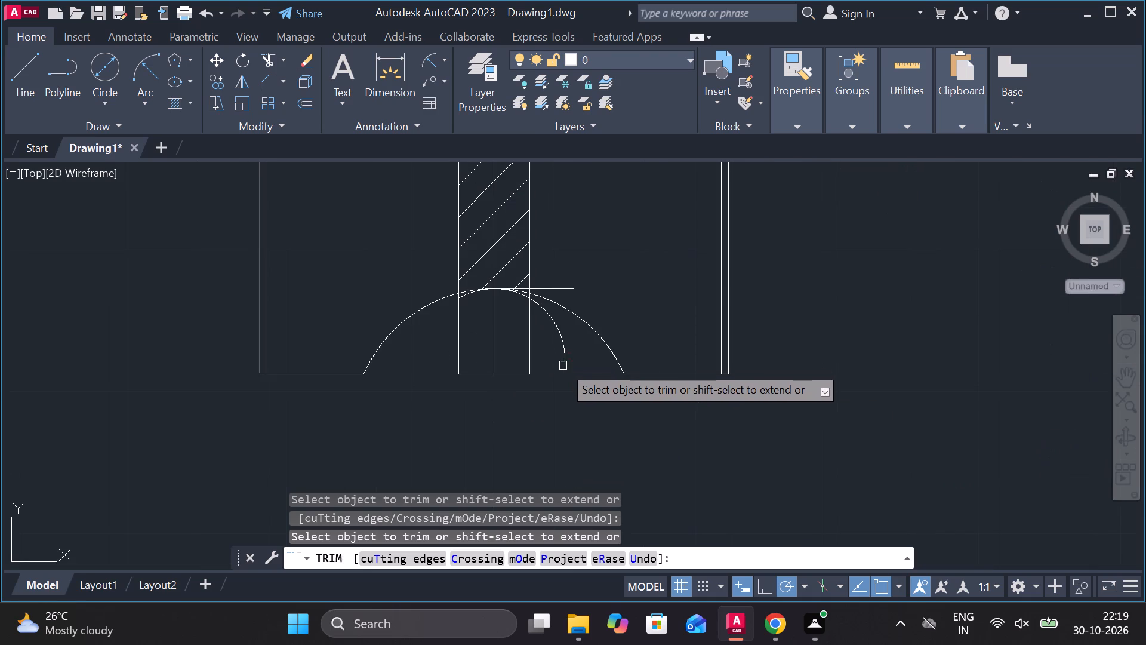
click(562, 349)
scroll(503, 291, up, 3)
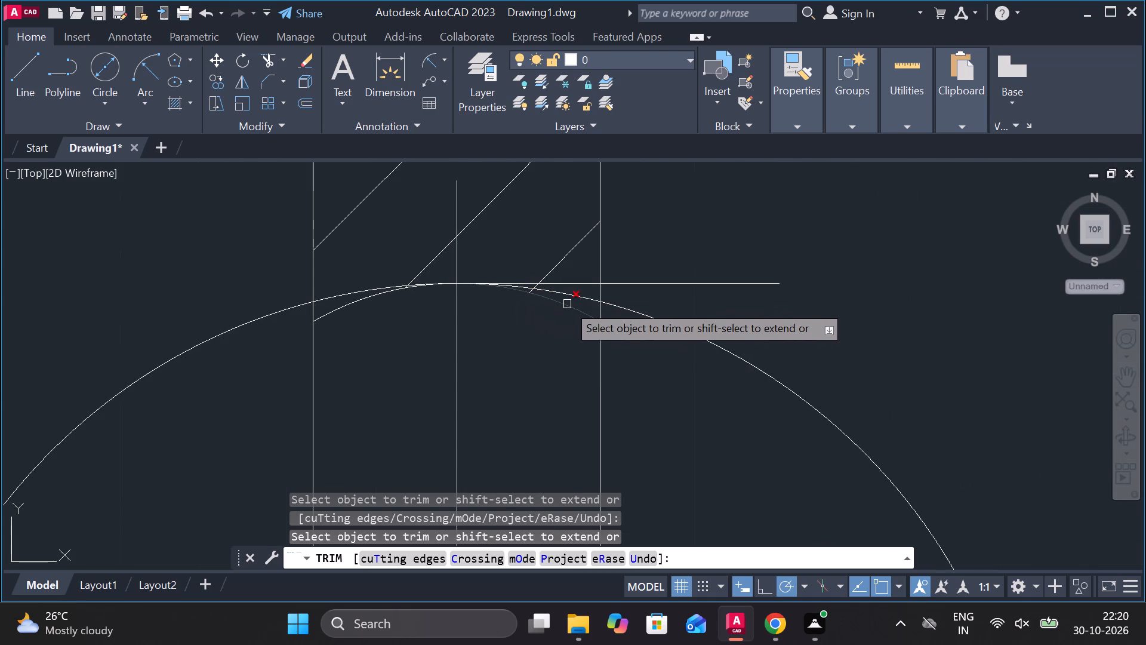
click(567, 304)
key(Escape)
Erase the leftover piece of the old notch arc and the short horizontal line at the top of the new notch.
click(343, 308)
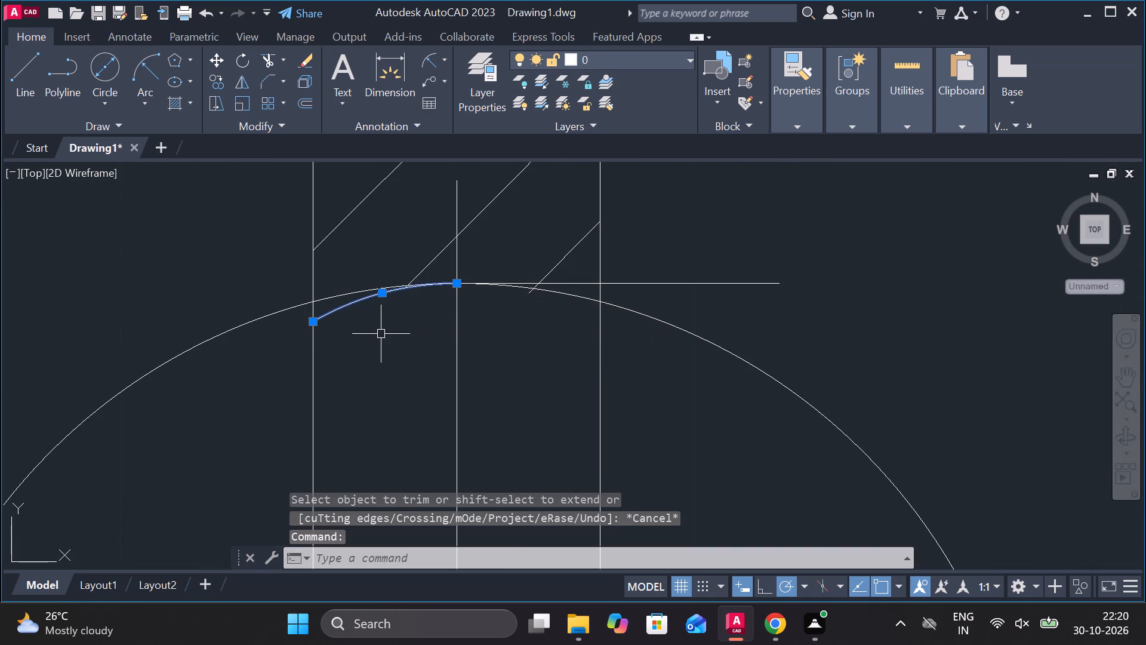
text(e)
key(space)
click(716, 285)
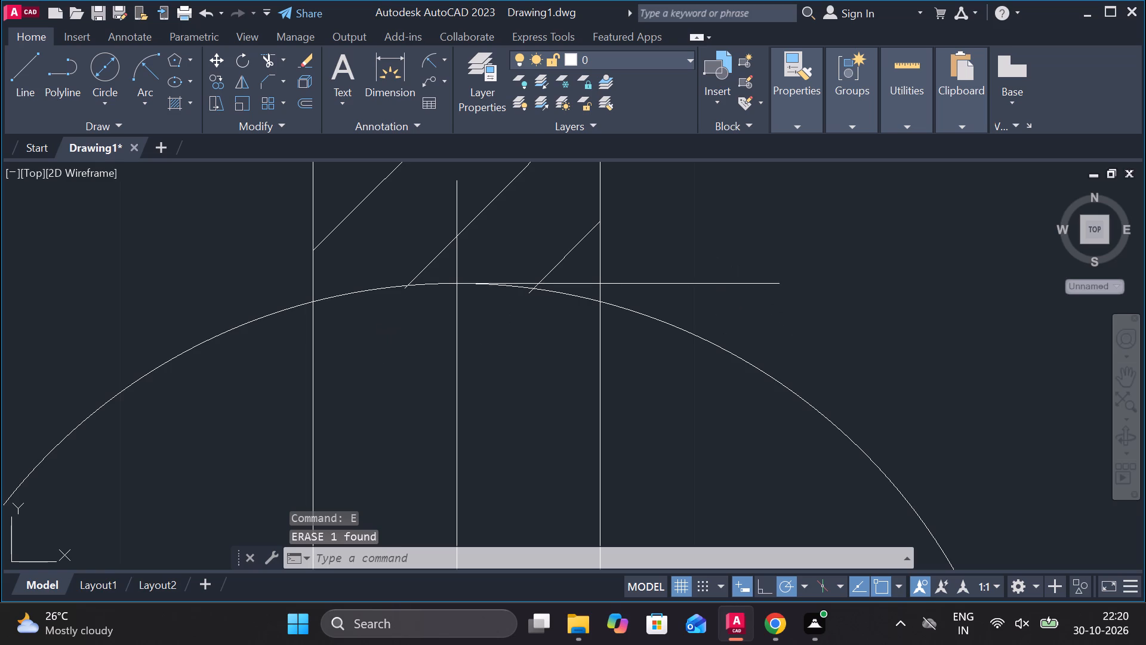
text(e)
key(space)
scroll(804, 297, down, 2)
scroll(852, 319, down, 2)
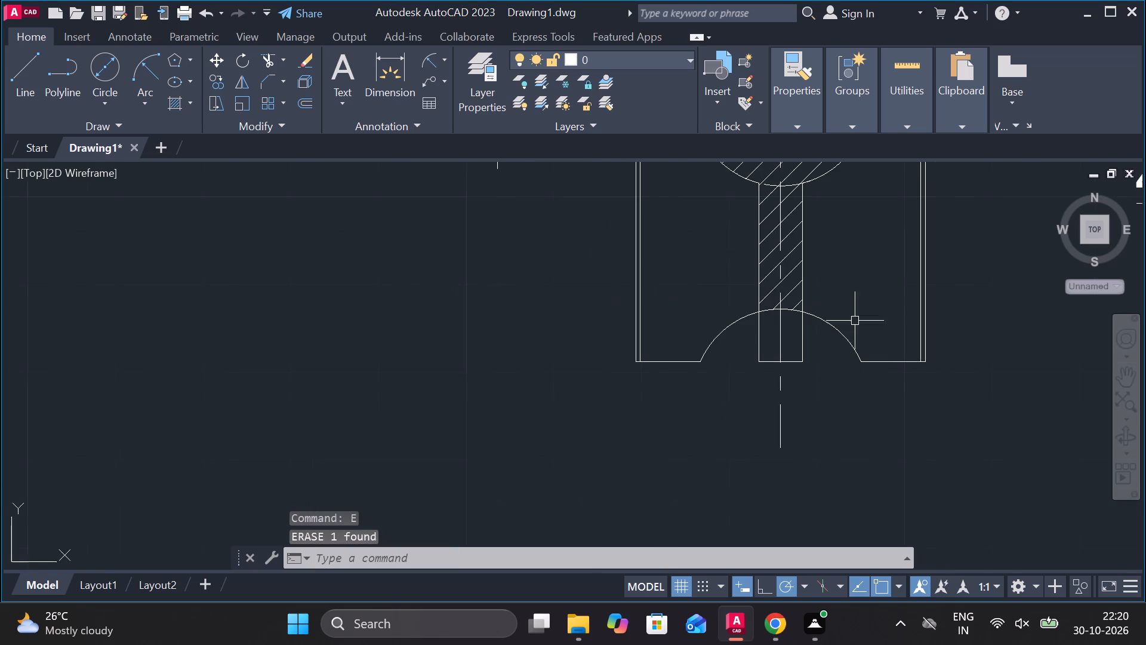
Erase the two old notch arcs beside the stem in the valve's unsectioned view.
middle_drag(858, 370, 774, 374)
scroll(834, 382, down, 1)
middle_drag(859, 394, 743, 393)
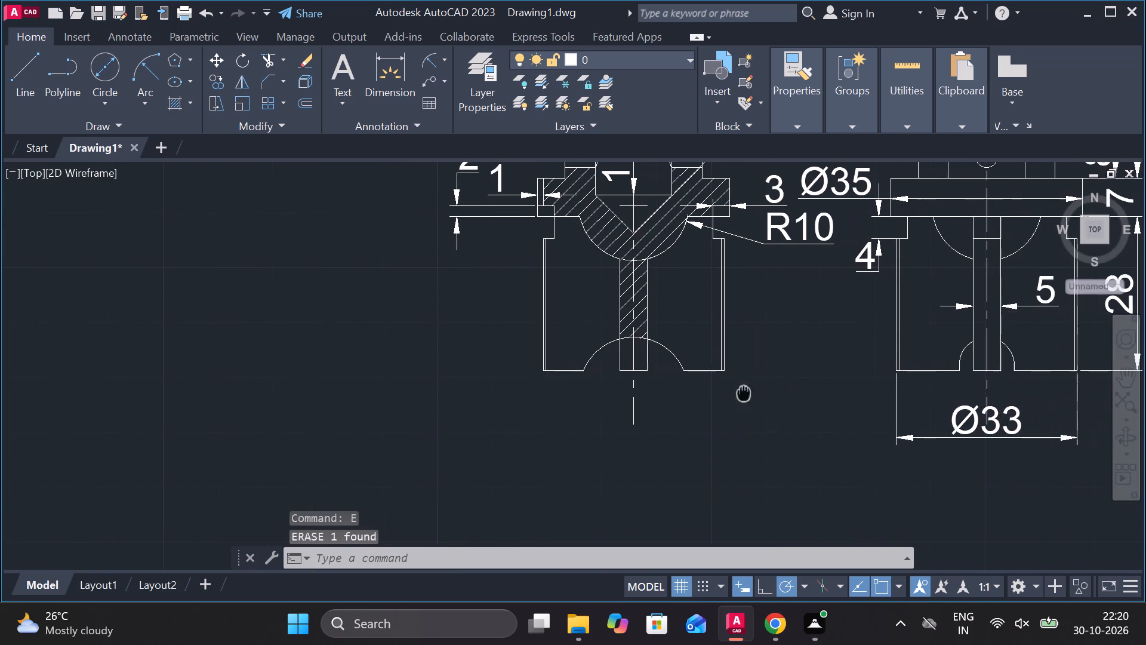
middle_drag(795, 407, 720, 398)
scroll(870, 357, up, 1)
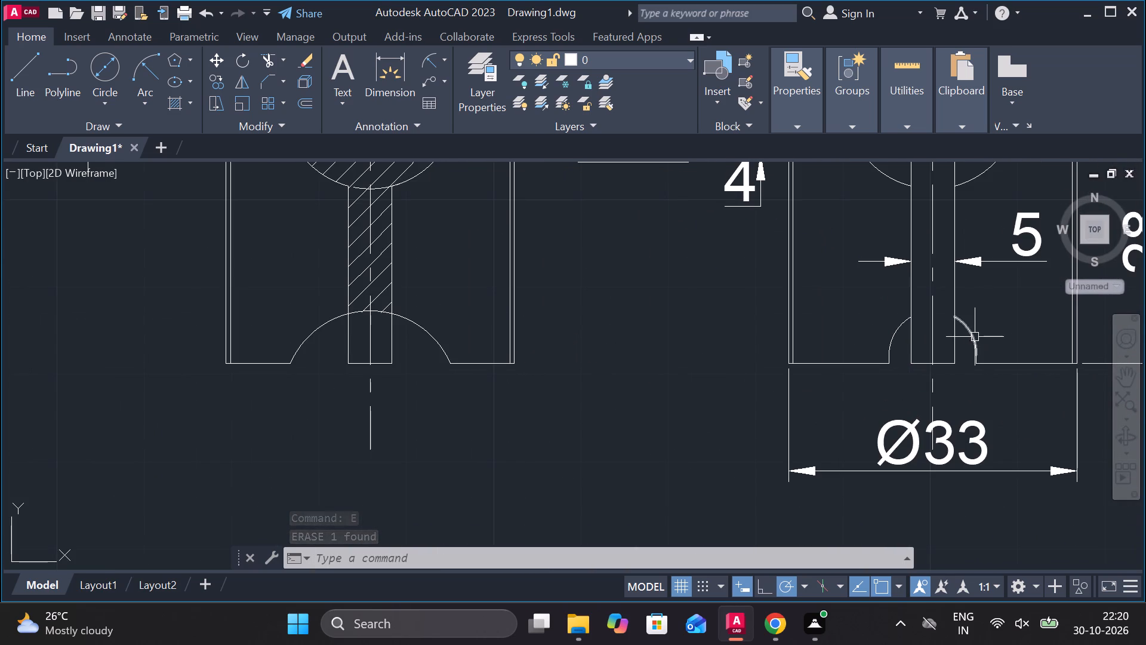
click(975, 337)
click(892, 333)
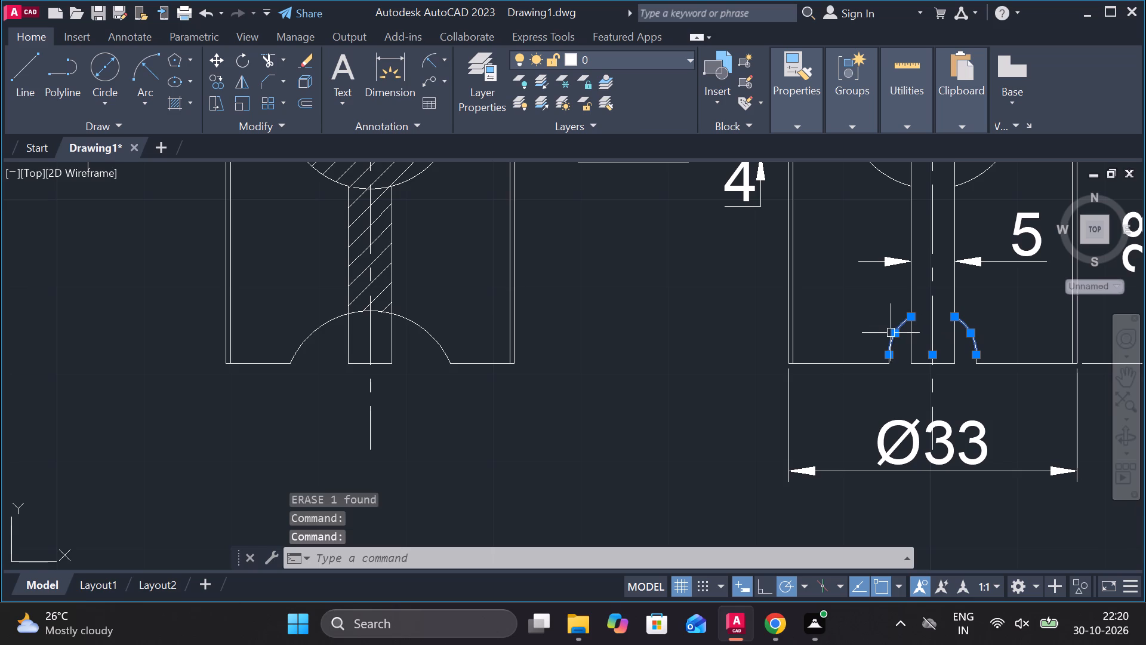
key(e)
key(space)
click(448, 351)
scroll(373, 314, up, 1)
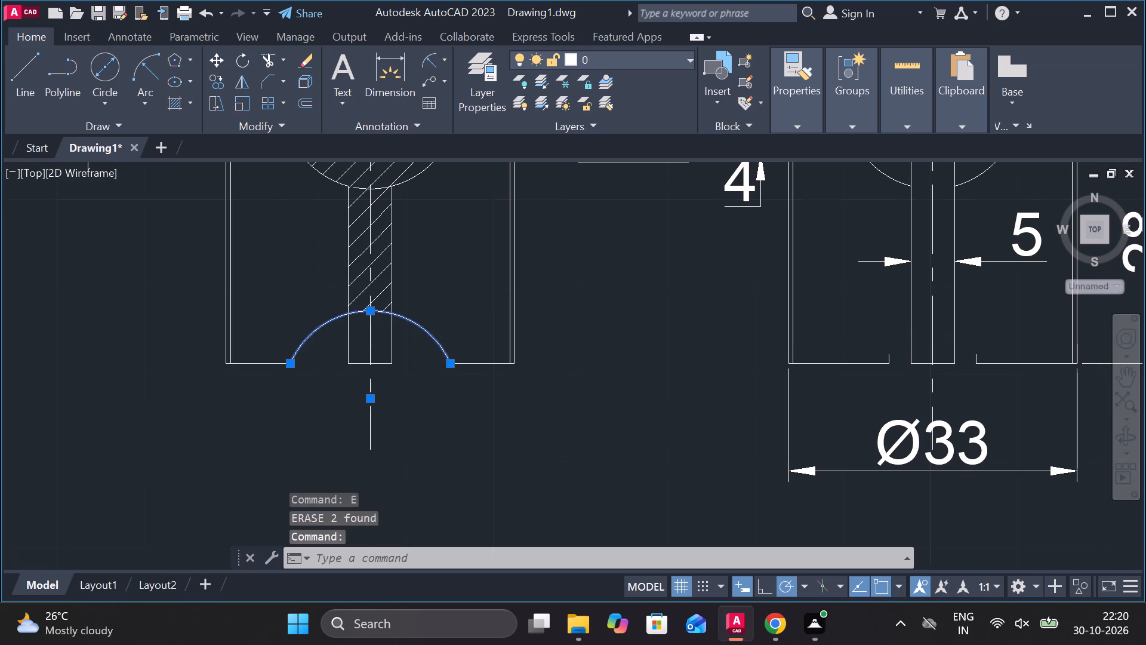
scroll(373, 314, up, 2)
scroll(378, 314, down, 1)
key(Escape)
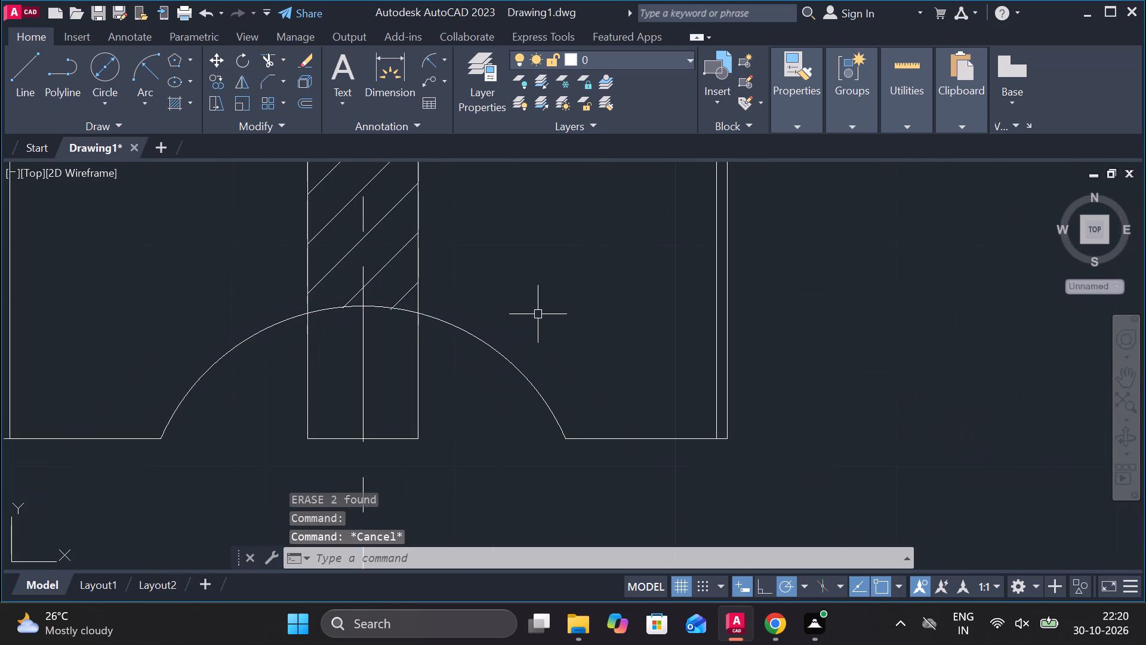
Trim away the old hatching in the valve section, including the line ends crossing the new notch arc.
text(tr)
key(space)
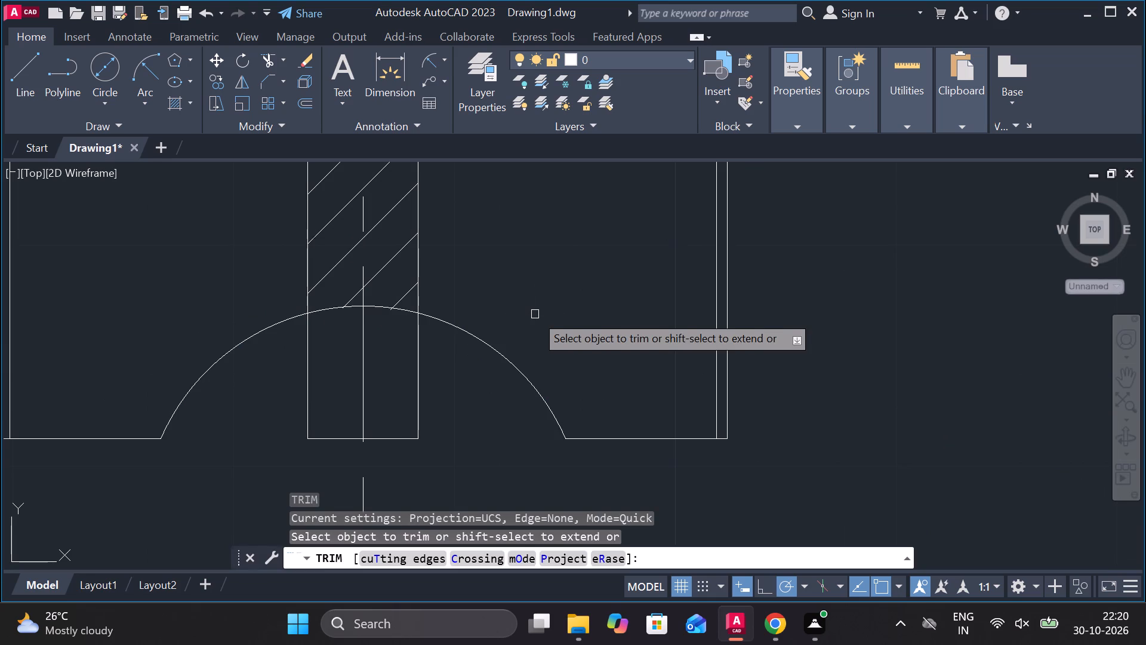
key(Escape)
scroll(341, 317, up, 2)
scroll(388, 300, up, 2)
text(tr)
key(space)
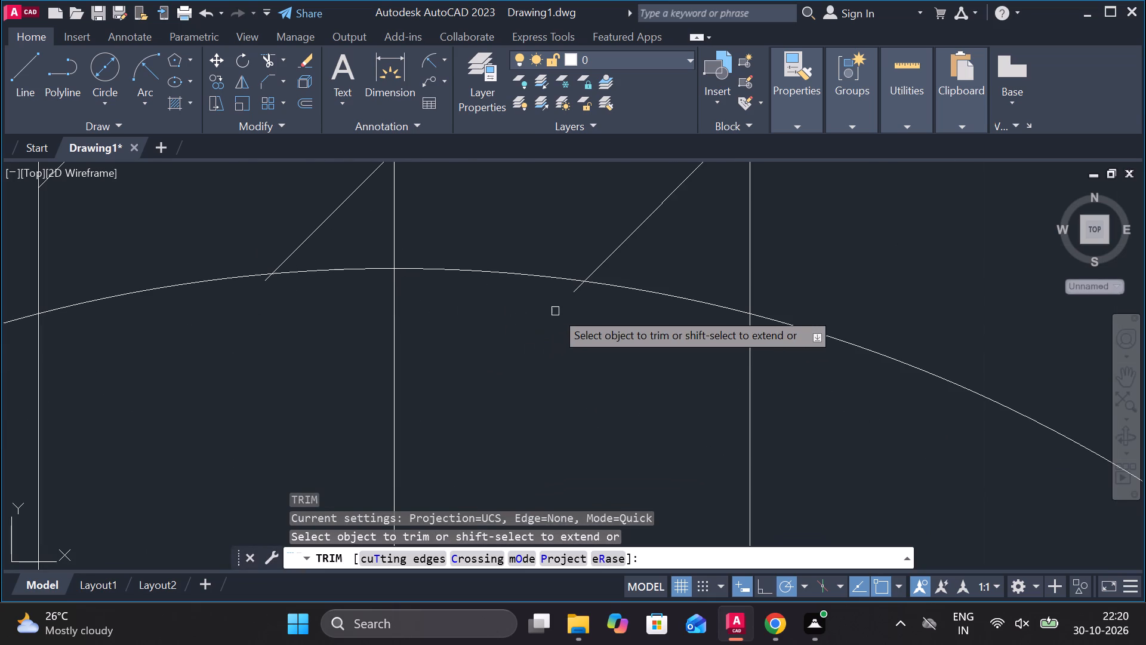
click(575, 291)
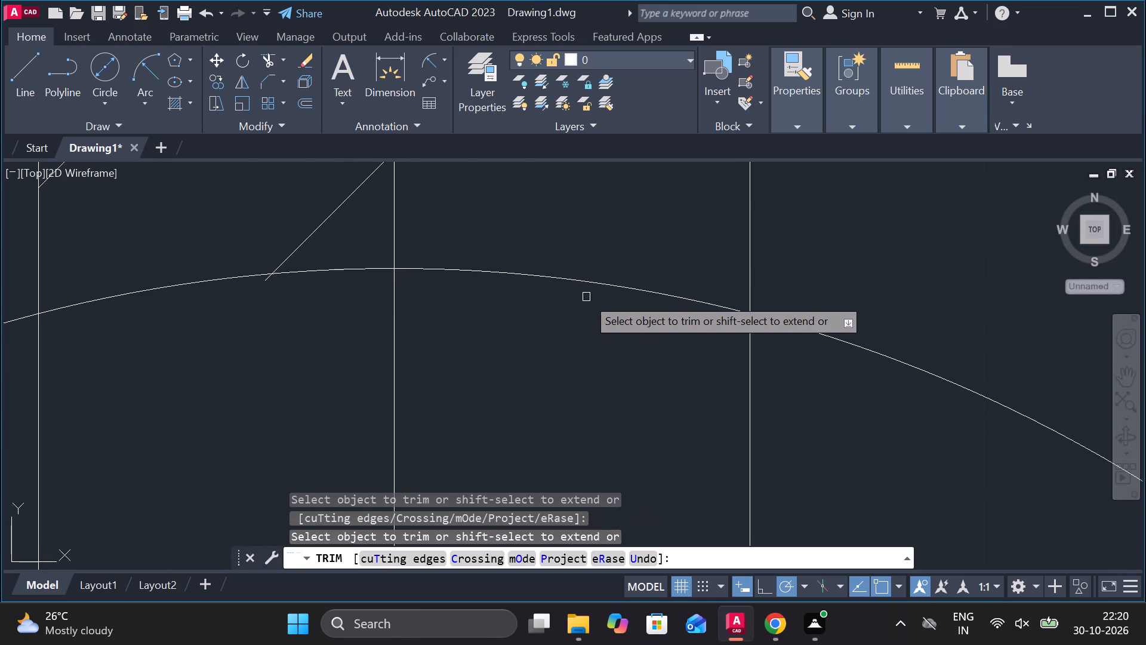
scroll(586, 297, down, 3)
scroll(520, 305, down, 2)
middle_drag(552, 256, 573, 355)
scroll(592, 343, down, 1)
click(554, 319)
key(Escape)
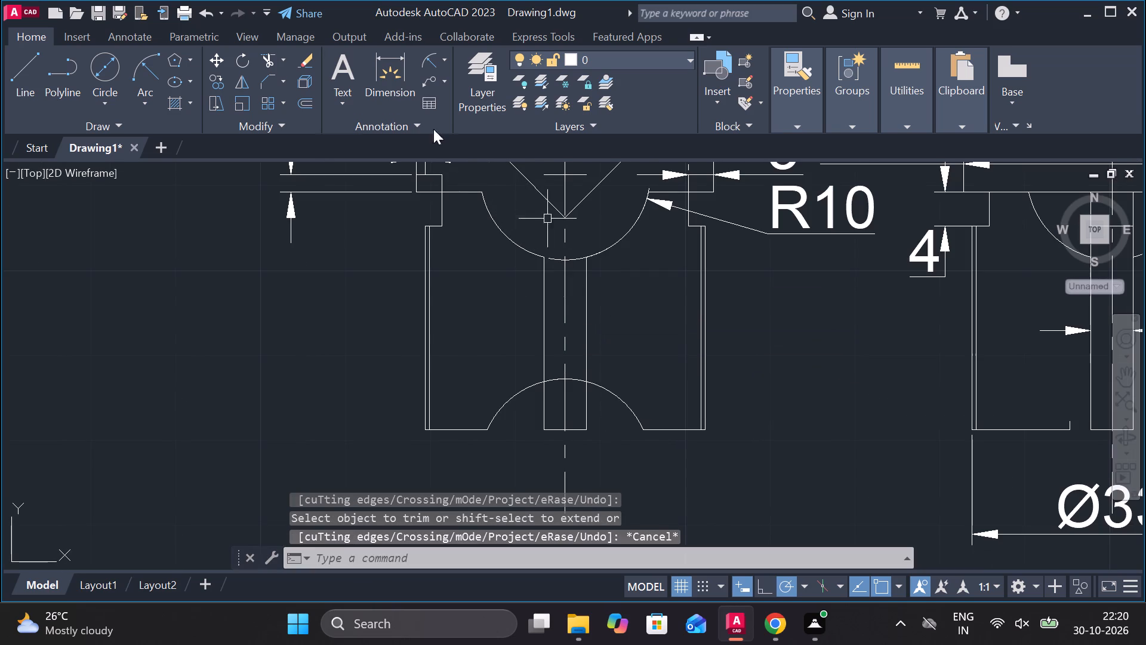
Hatch the valve section's cut body and stem on both sides of the centreline with the ANSI31 pattern, stopping at the notch arc.
click(174, 110)
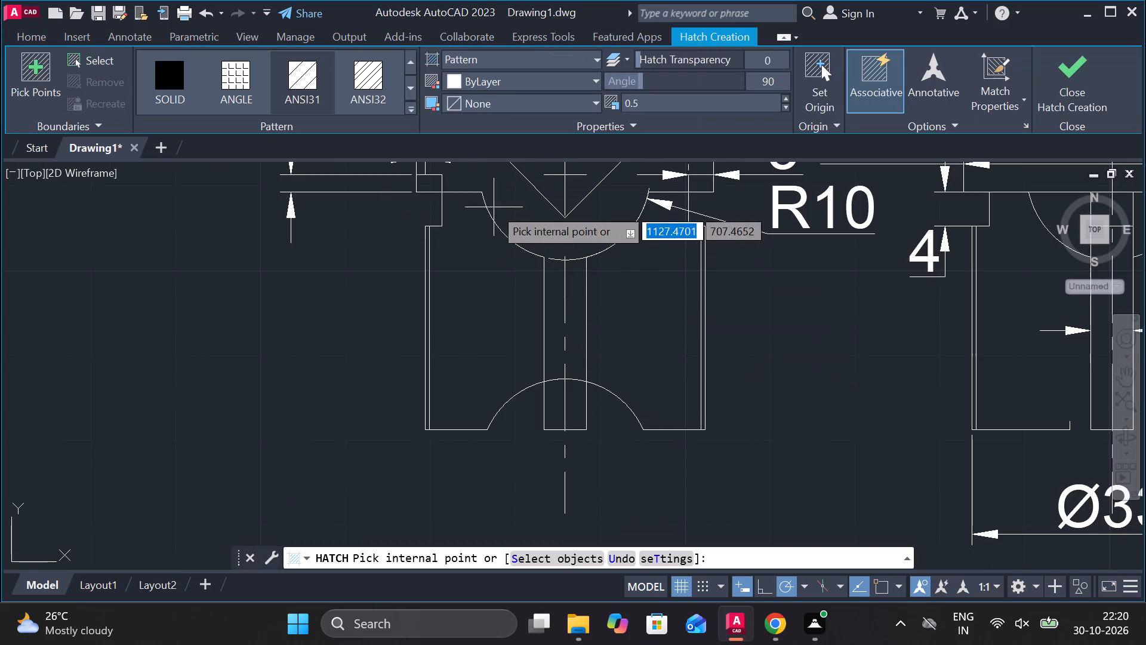
click(309, 81)
click(489, 201)
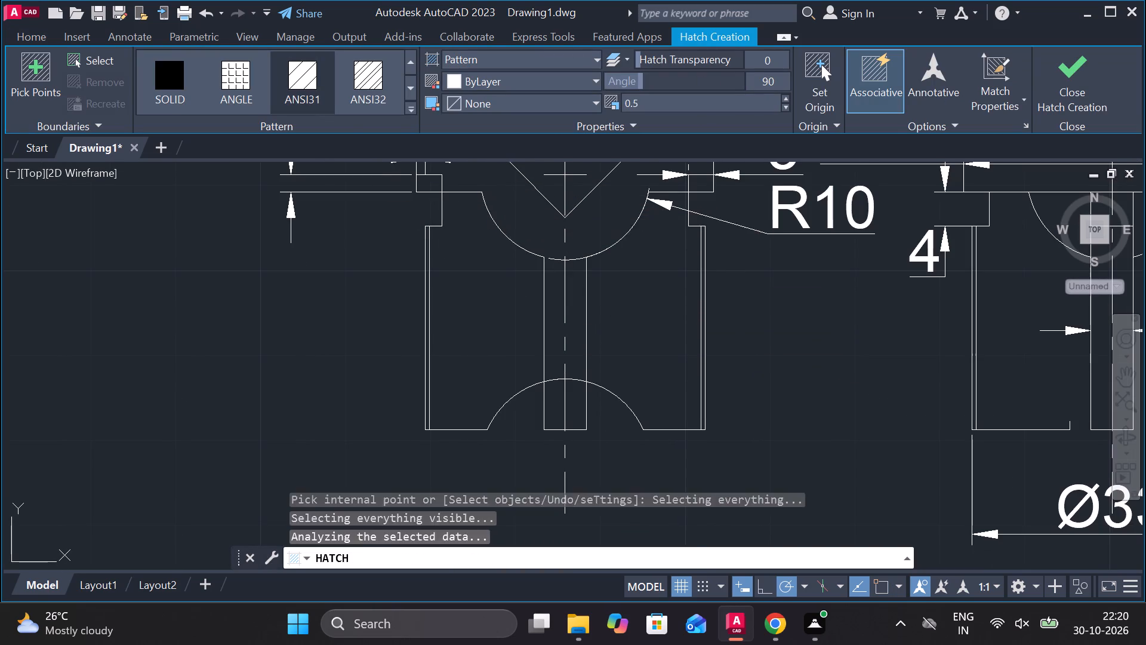
click(597, 226)
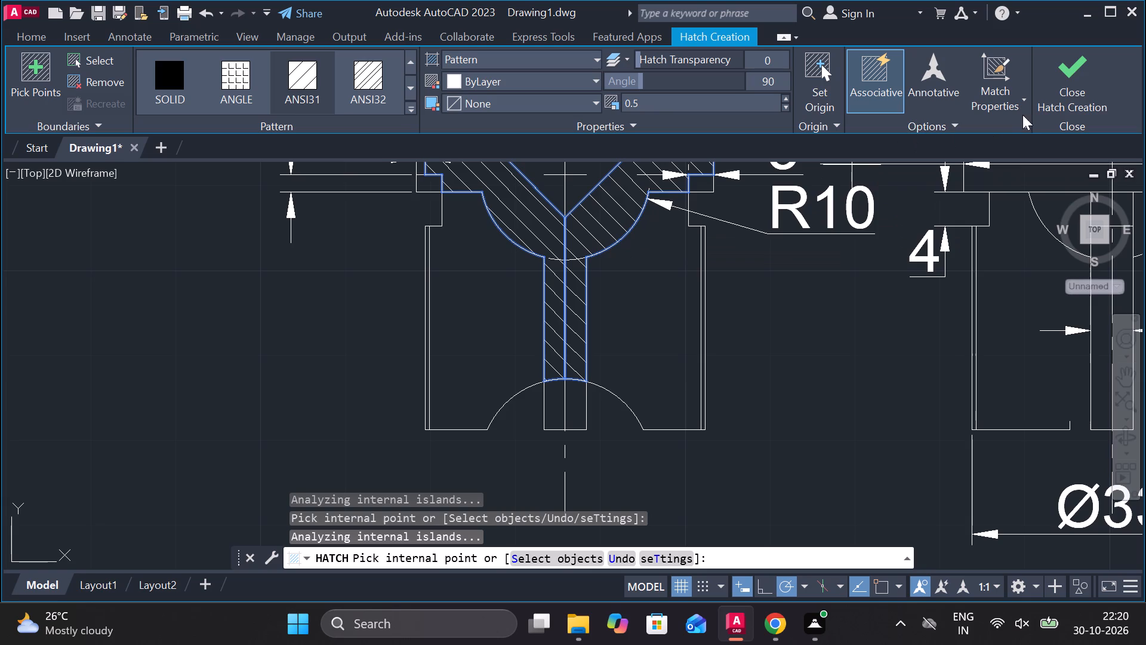
click(1046, 89)
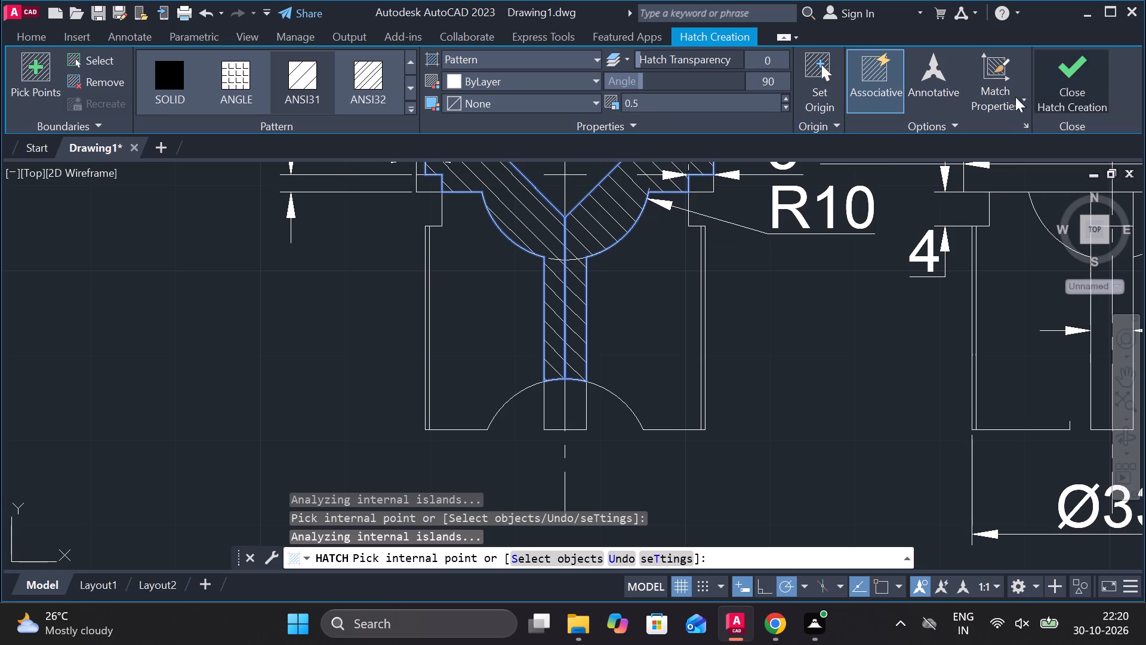
Copy the new notch arc from the section view to the unsectioned view, centred on the stem's centreline at the same height.
scroll(597, 202, up, 2)
middle_drag(668, 223, 607, 338)
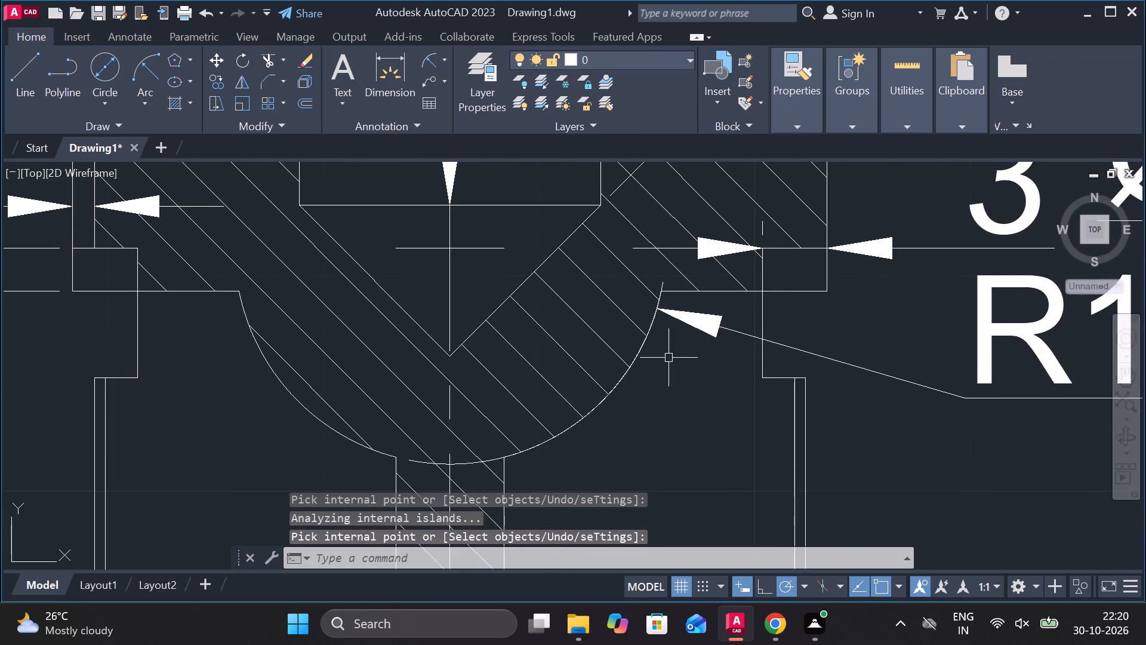
scroll(683, 365, down, 2)
middle_drag(697, 393, 678, 243)
middle_drag(693, 437, 630, 374)
scroll(642, 371, down, 1)
click(600, 344)
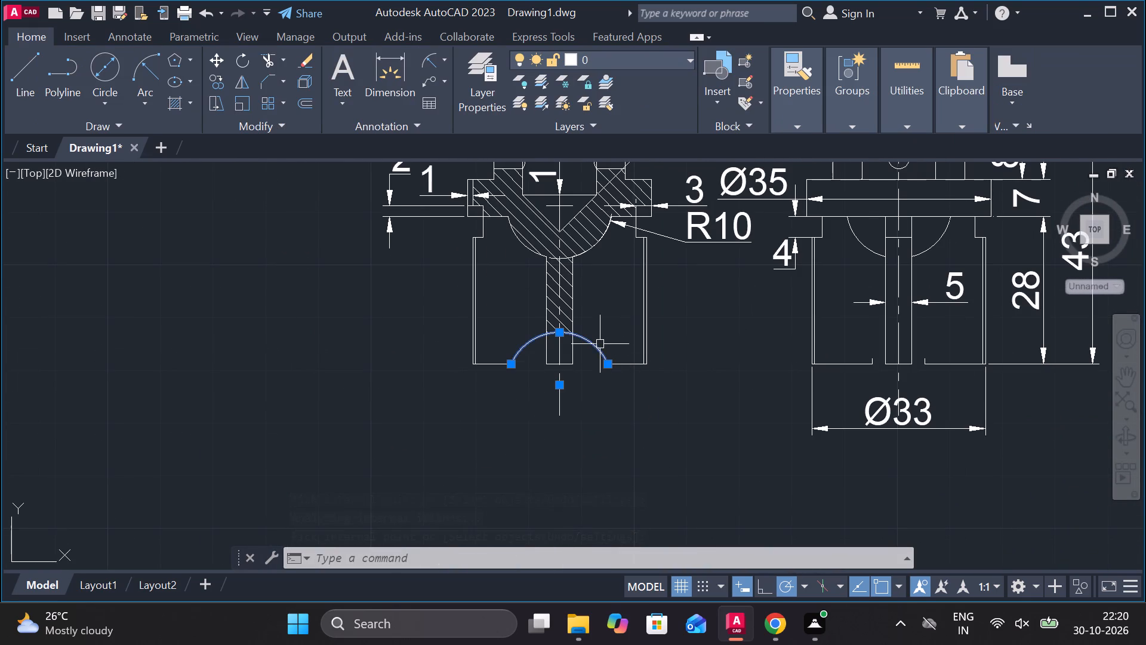
text(co)
key(Return)
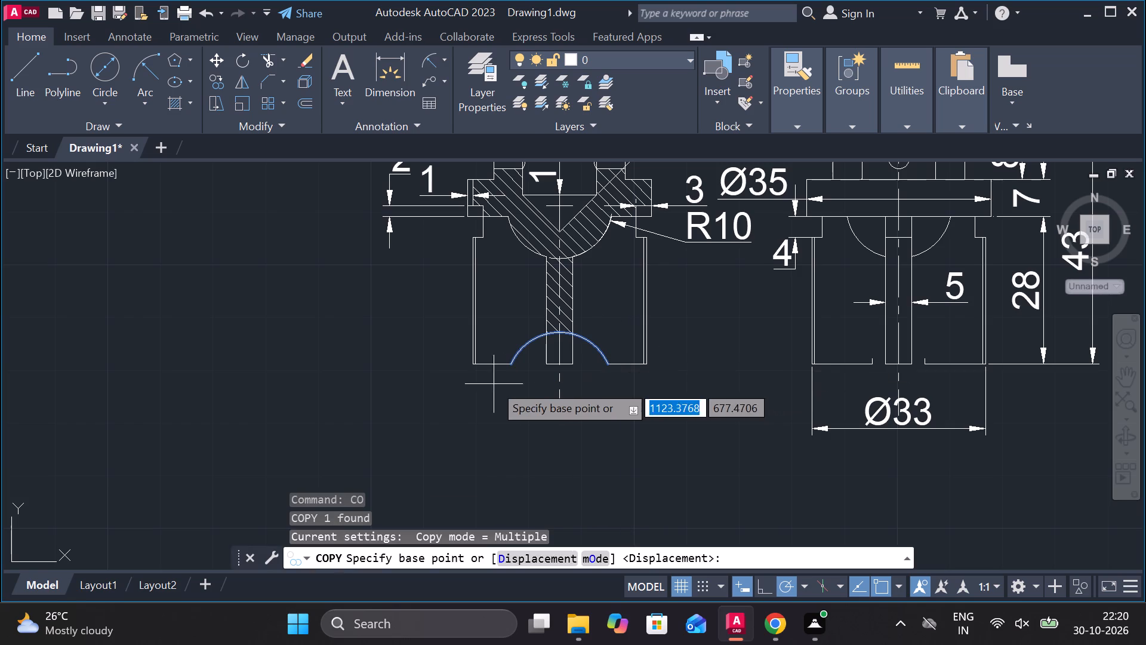
click(560, 339)
scroll(864, 346, up, 2)
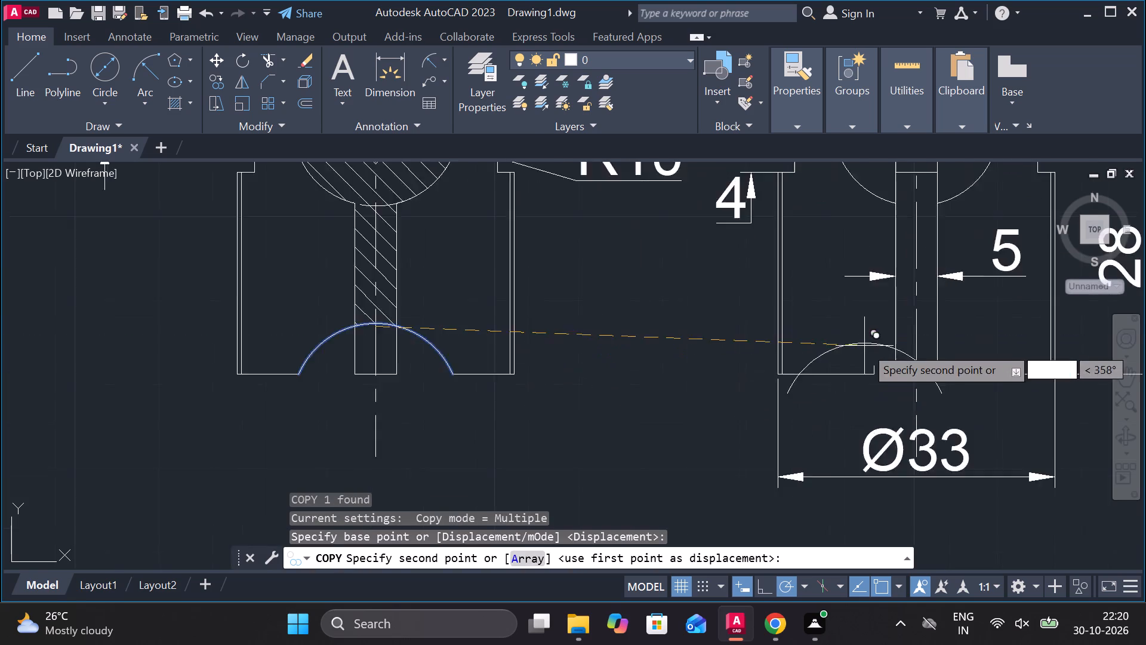
middle_drag(910, 354, 857, 334)
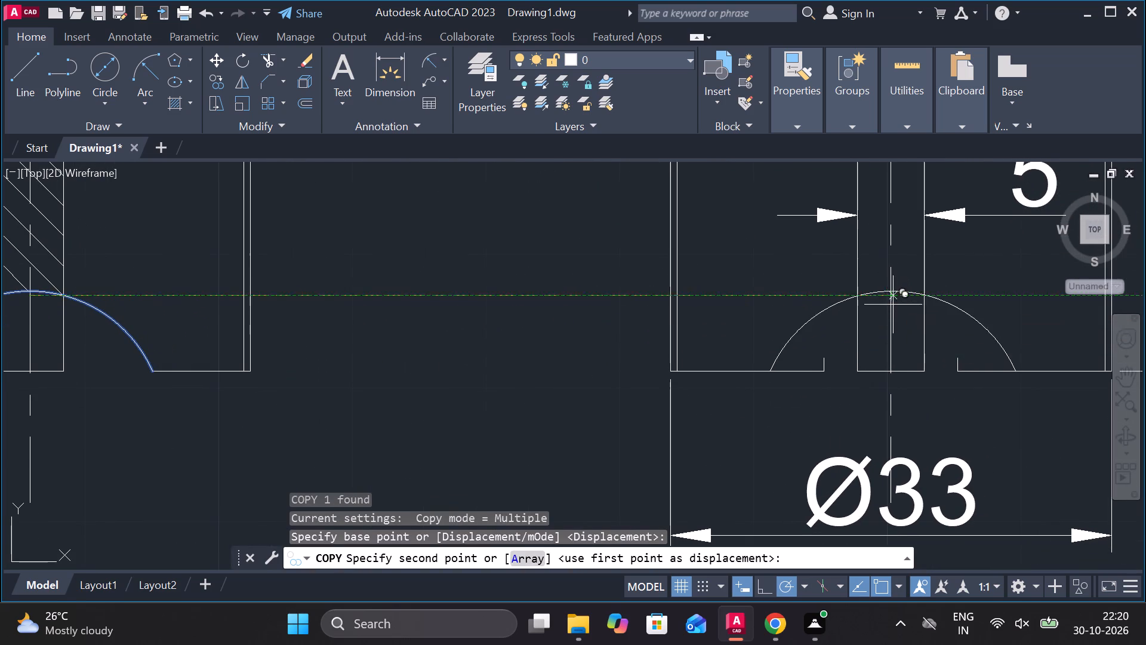
click(894, 302)
scroll(886, 354, down, 1)
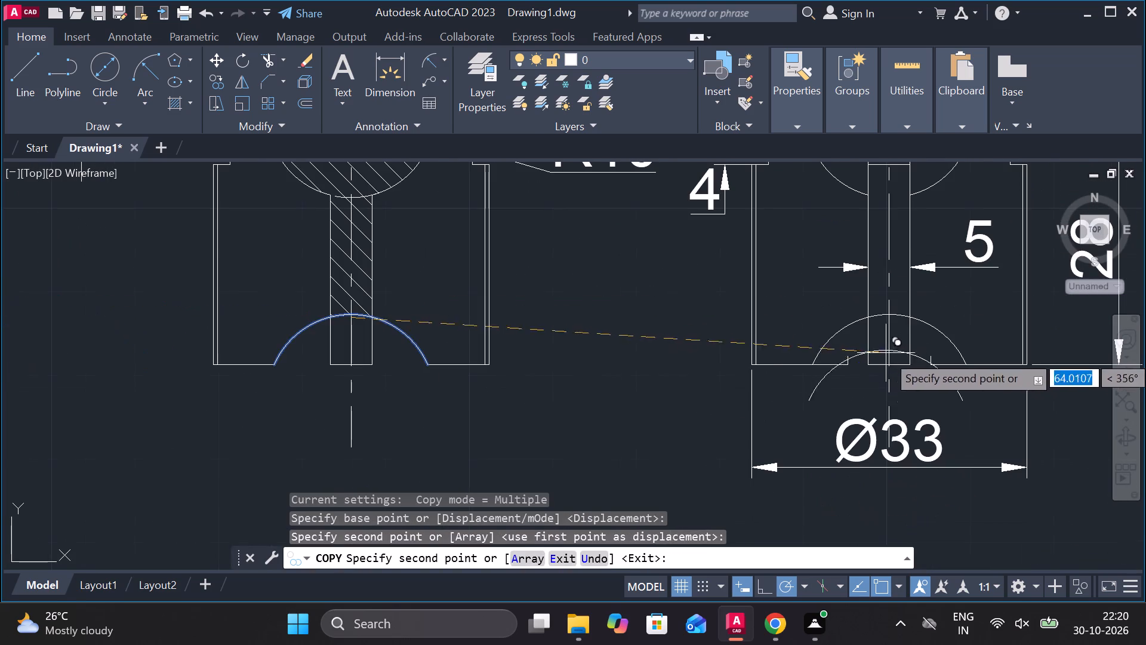
key(Escape)
Trim the leftover base-line pieces and short vertical stubs inside the new notch arc in the valve's unsectioned view.
key(r)
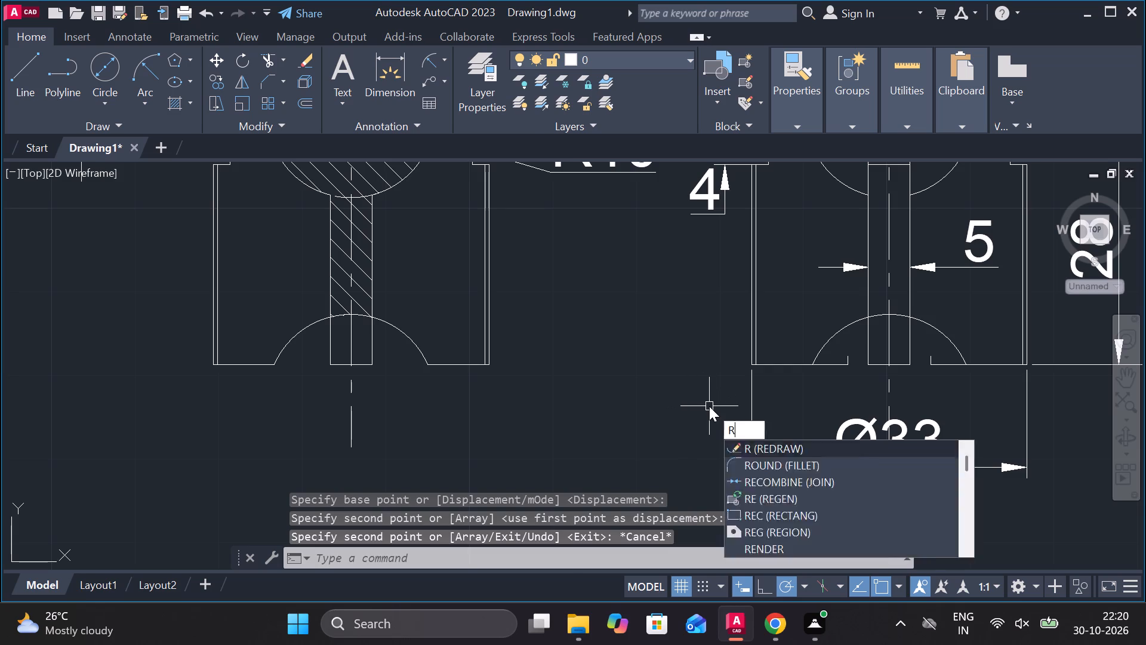
key(Escape)
text(tr)
key(space)
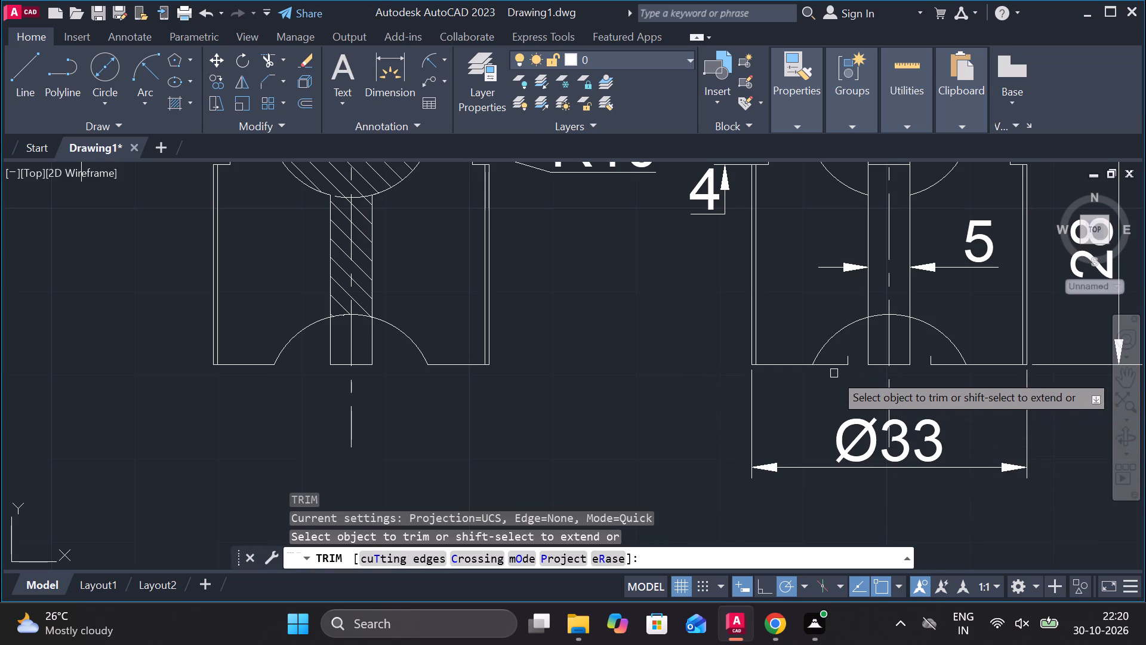
click(834, 369)
click(843, 364)
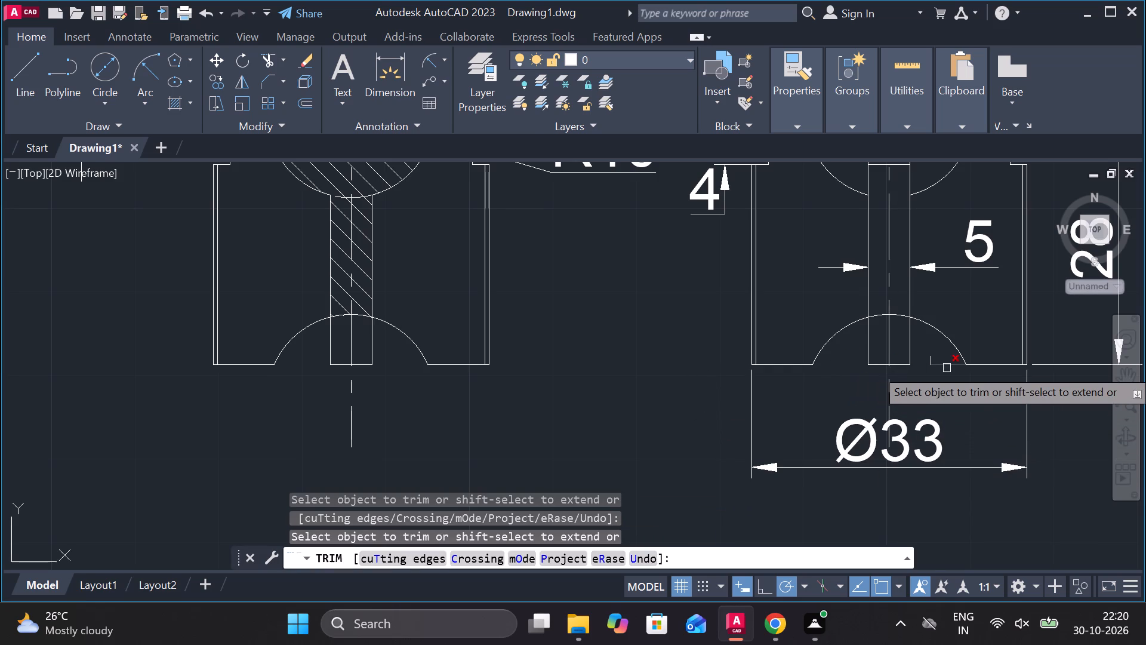
click(947, 368)
click(931, 362)
scroll(934, 368, down, 1)
middle_drag(934, 368, 915, 368)
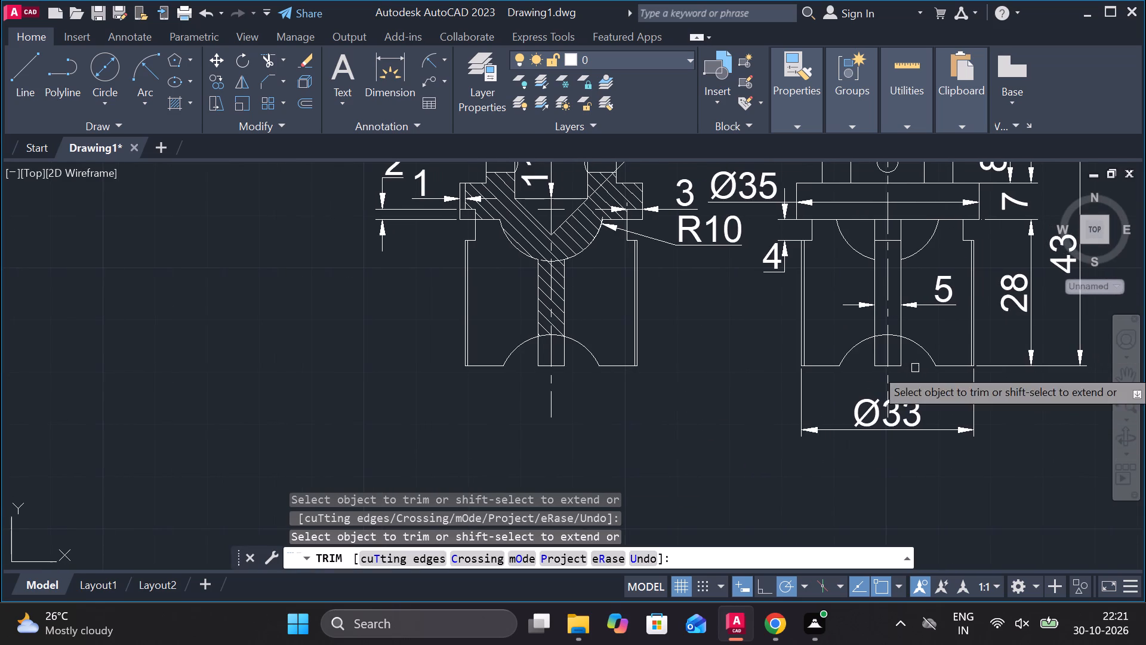
key(Escape)
Add a vertical linear dimension for the notch height in the unsectioned view, from arc top to base, placed outside the body.
click(443, 58)
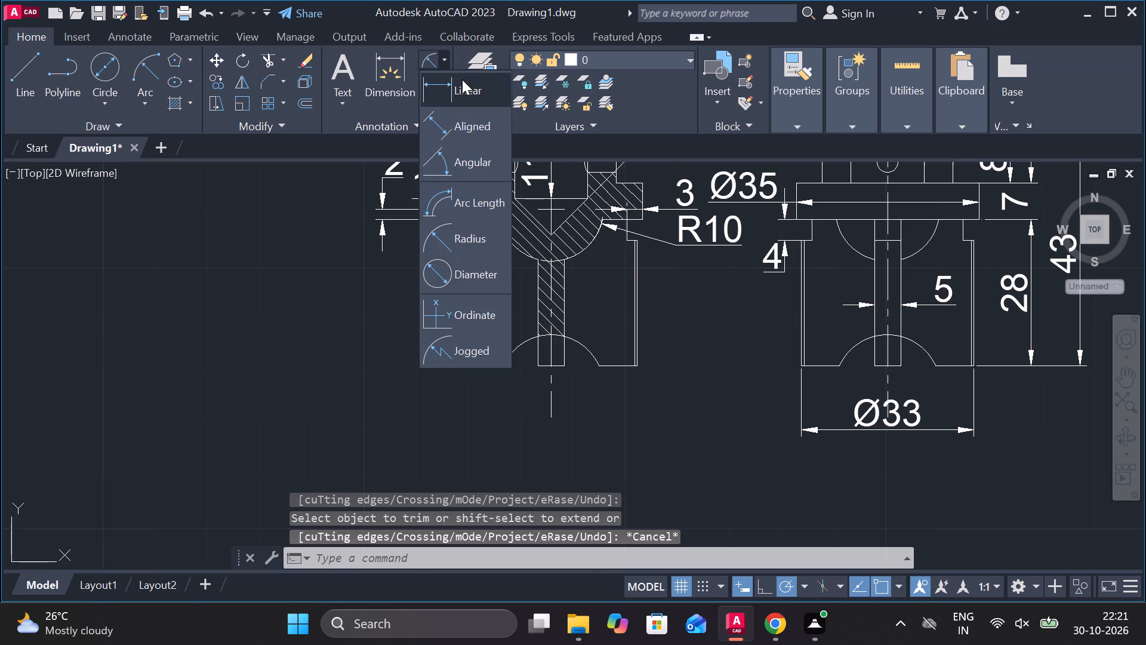
click(462, 79)
scroll(1062, 362, up, 2)
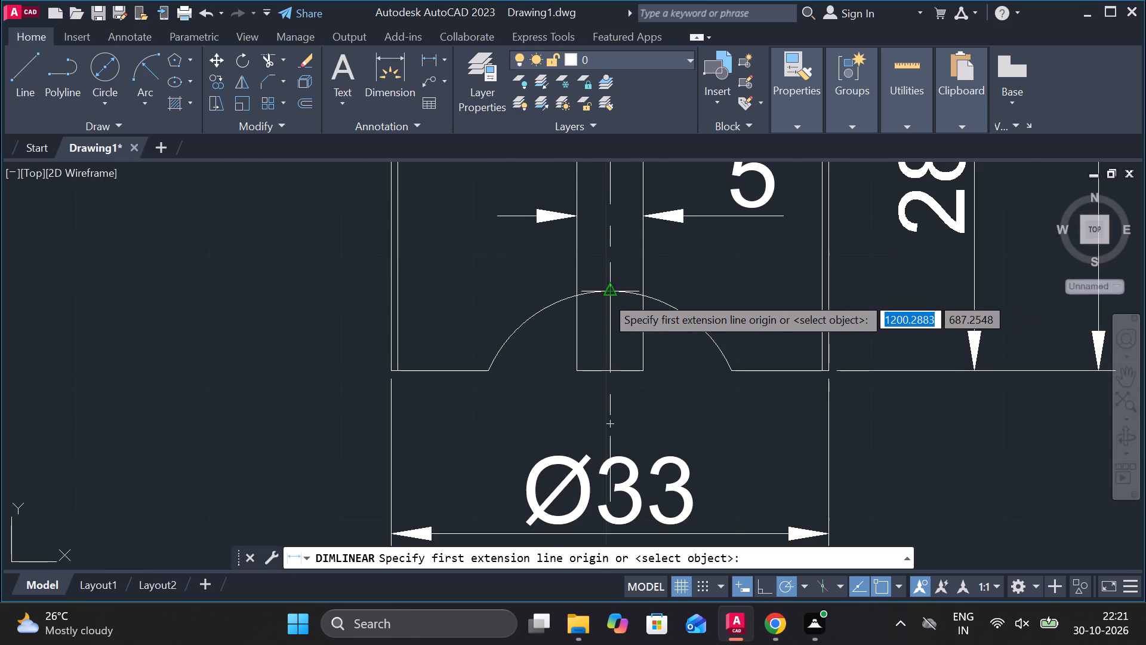
click(605, 296)
click(608, 359)
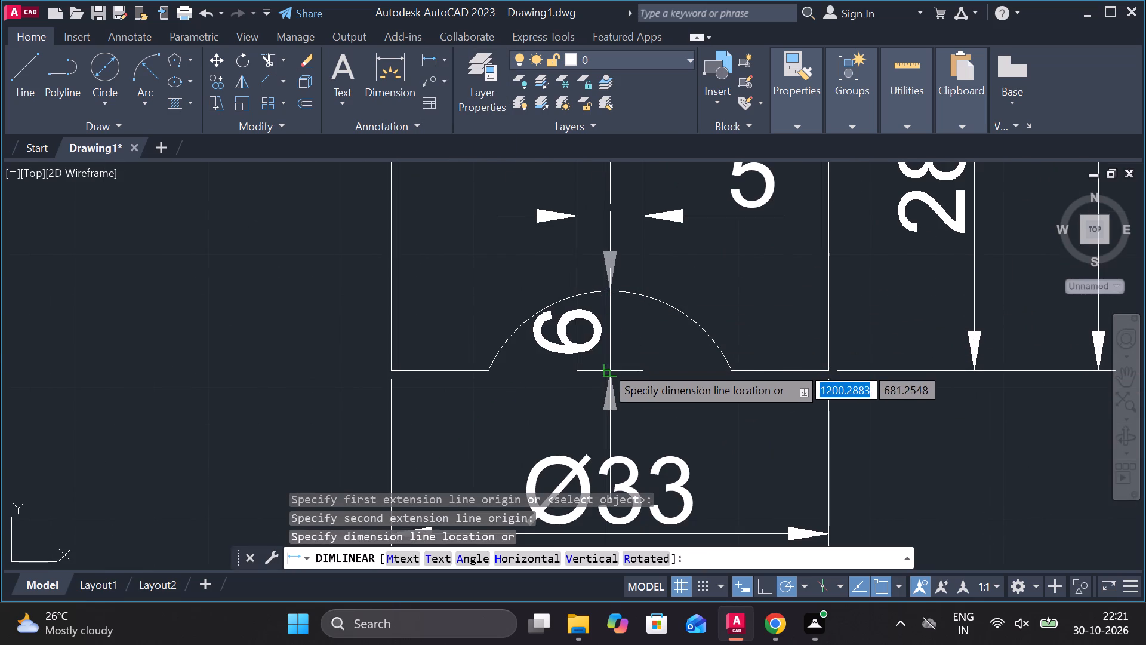
scroll(605, 366, down, 1)
click(393, 365)
middle_drag(526, 375, 704, 376)
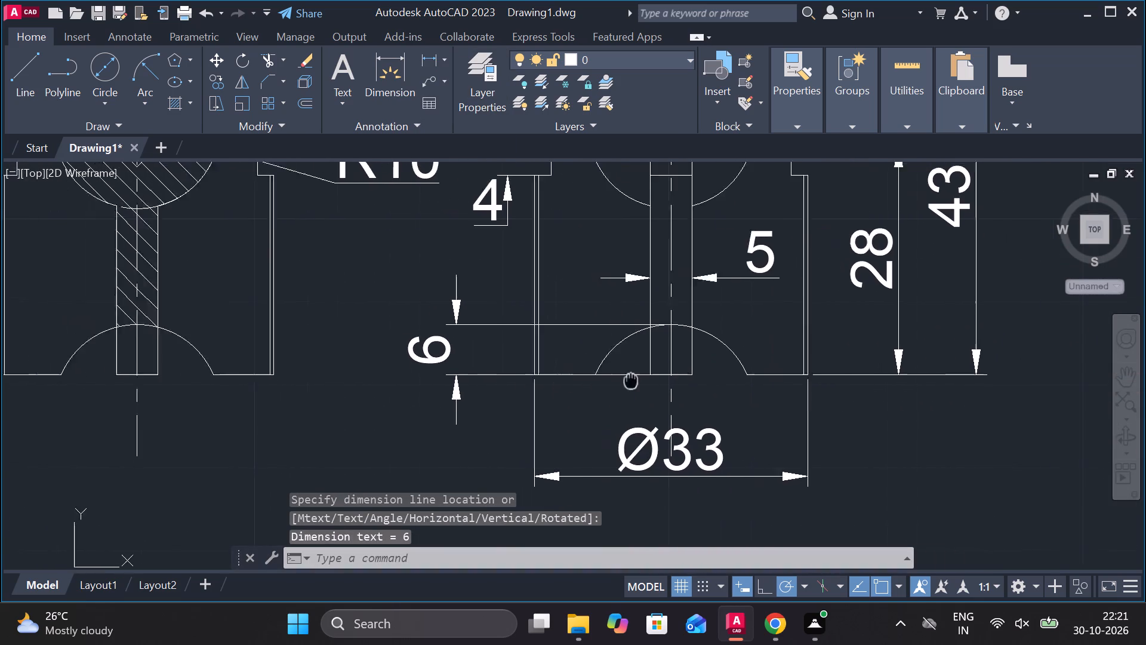
middle_drag(704, 376, 747, 374)
key(Escape)
Adjust the text placement of the notch-height dimension beside the valve's unsectioned view.
click(602, 342)
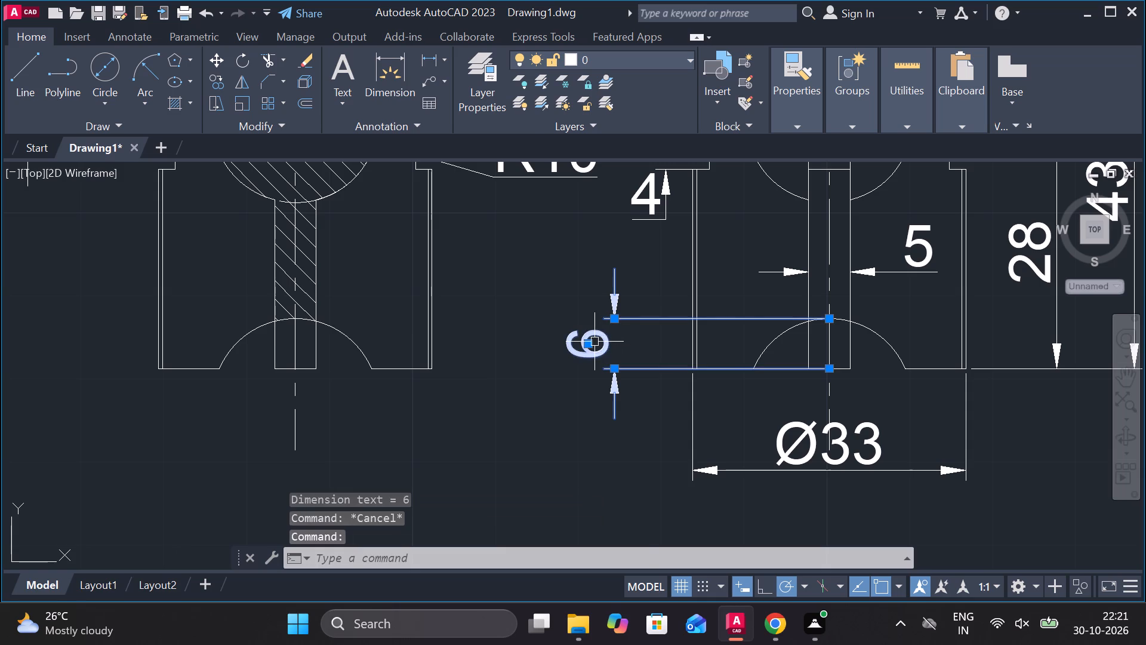
click(585, 342)
scroll(795, 362, up, 1)
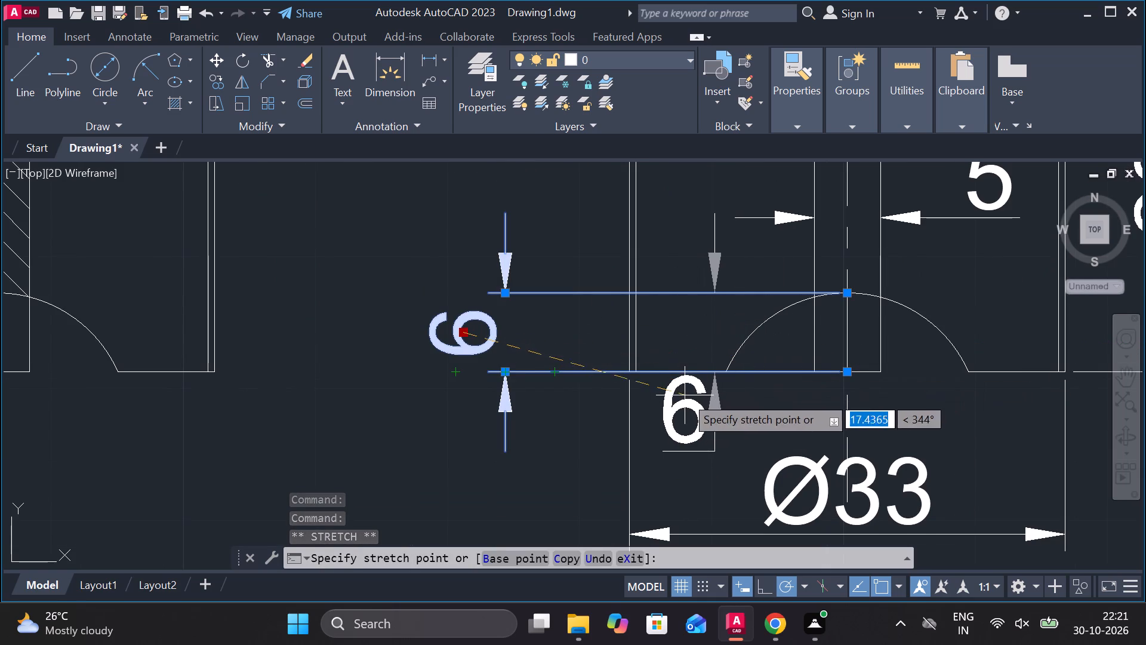
click(516, 376)
scroll(518, 376, down, 2)
middle_drag(417, 371, 571, 370)
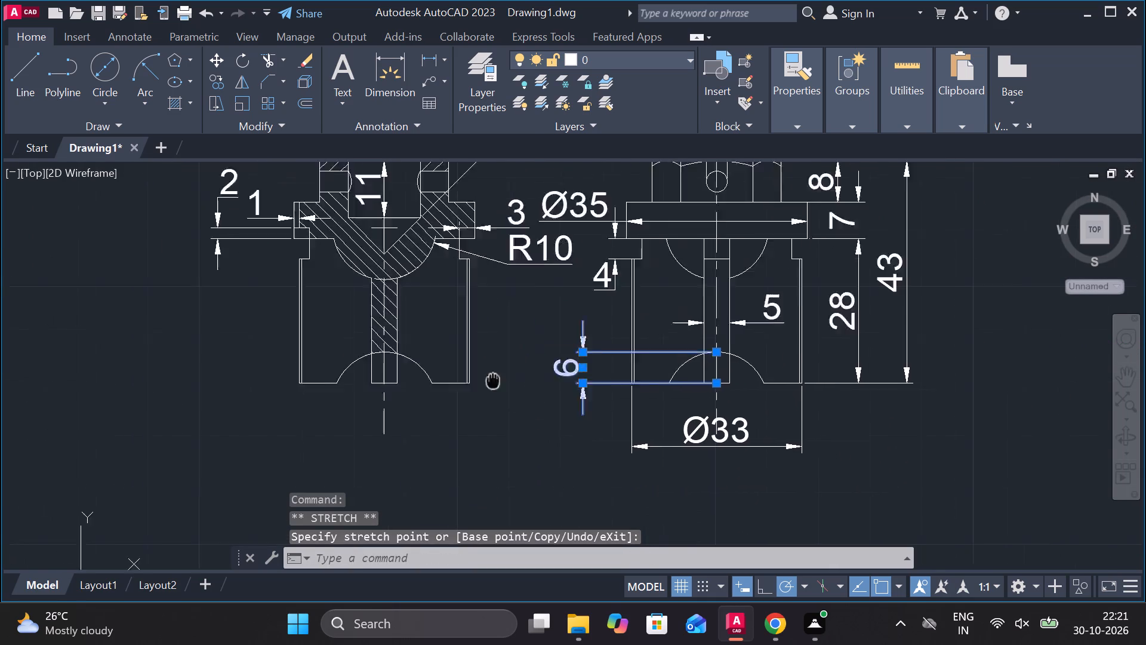
middle_drag(571, 370, 609, 358)
key(Escape)
Dimension the notch height in the valve section from arc top to base, outside the body's left edge.
key(space)
click(503, 325)
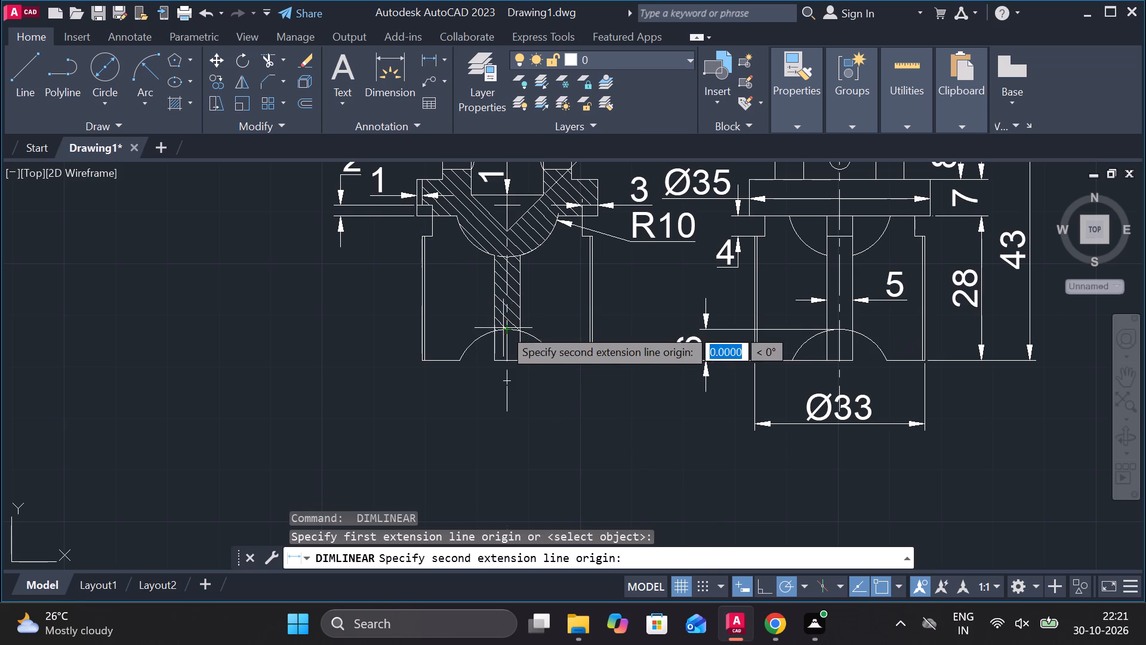
click(504, 358)
click(380, 361)
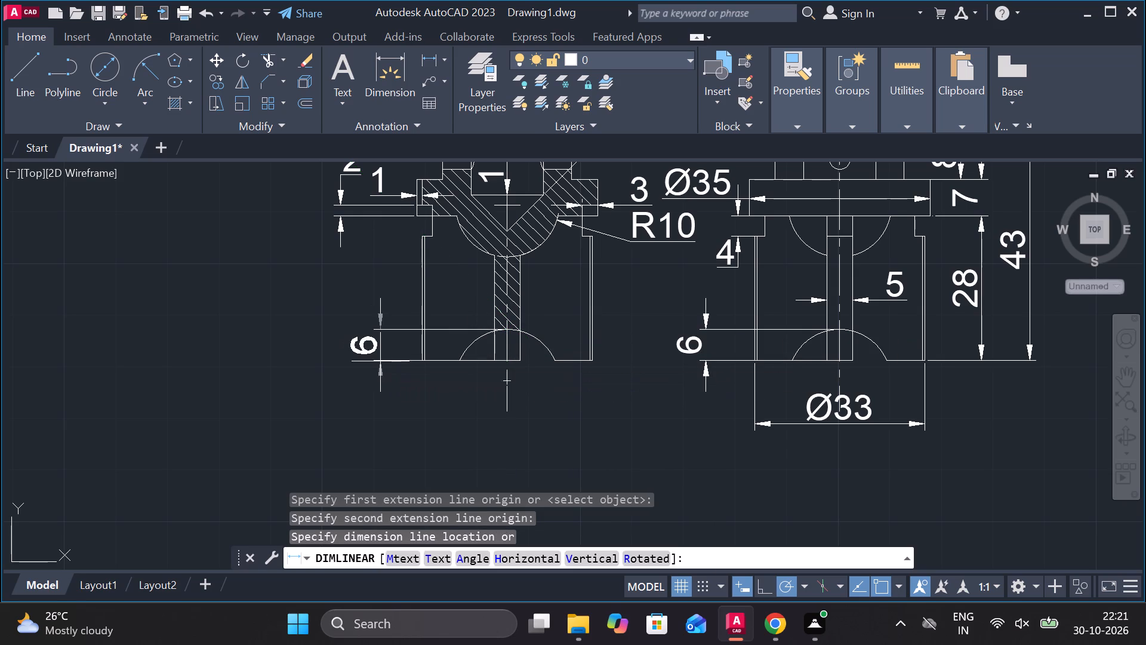
Add a radius dimension to the notch arc in the valve section, with its text outside the body beneath the existing R10.
click(445, 61)
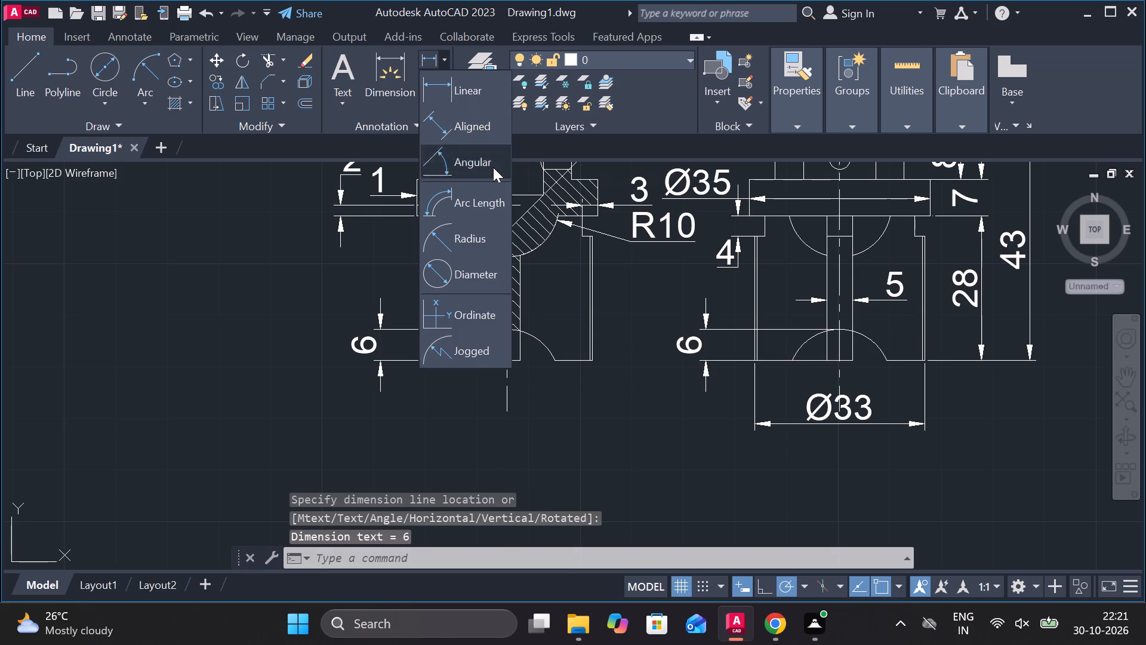
click(467, 235)
scroll(544, 328, up, 1)
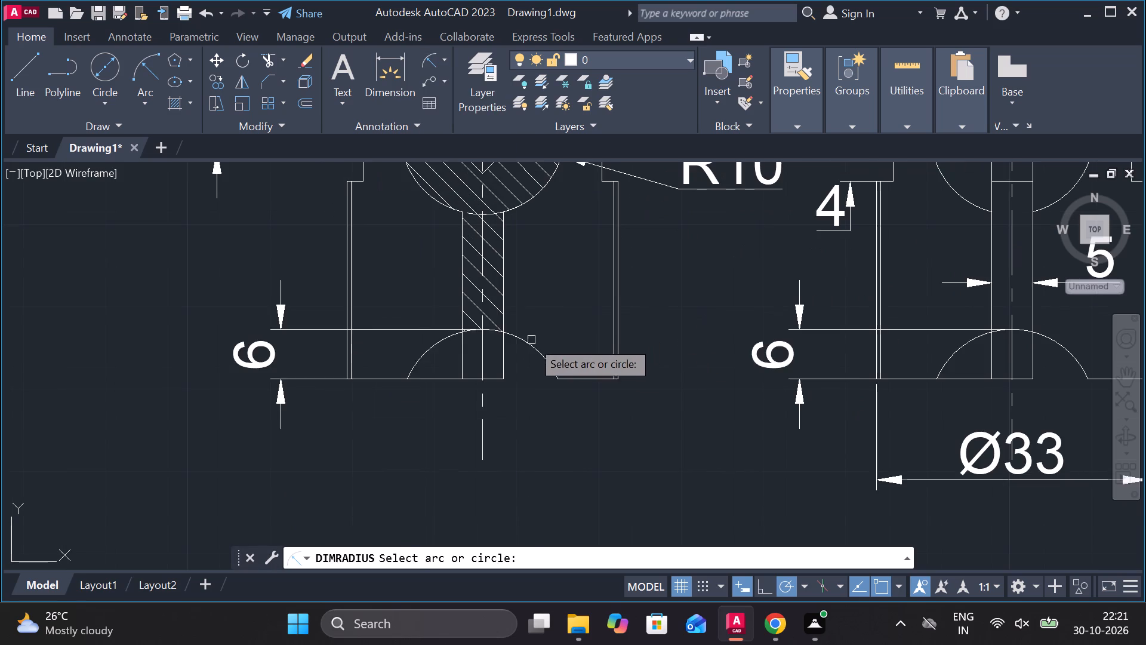
click(529, 343)
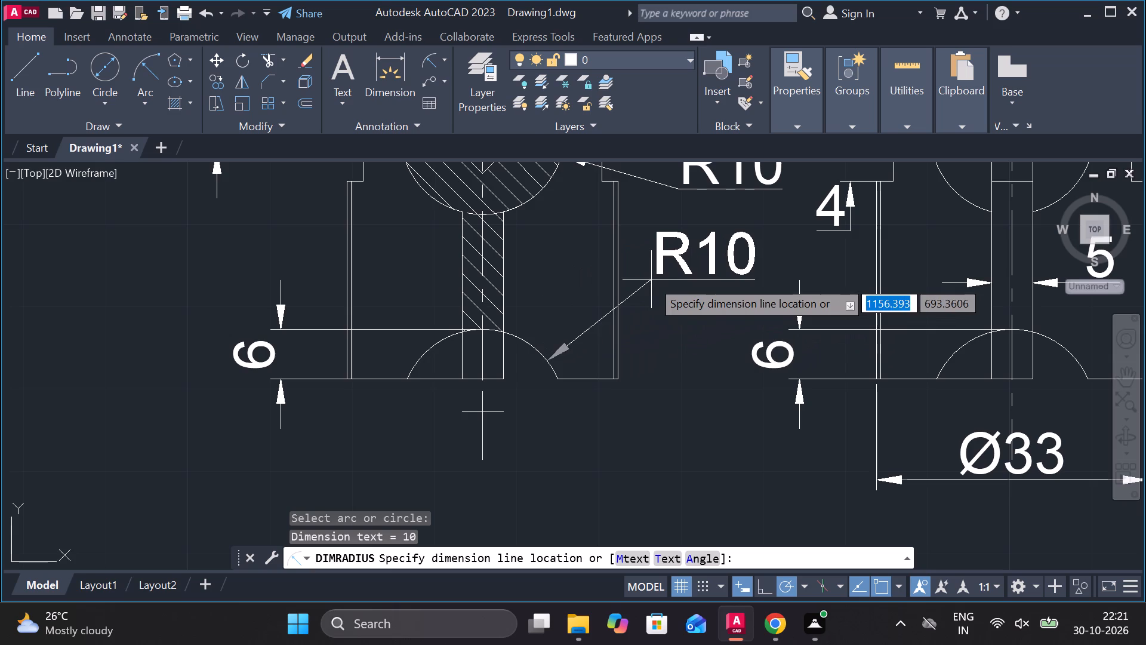
click(534, 364)
click(503, 372)
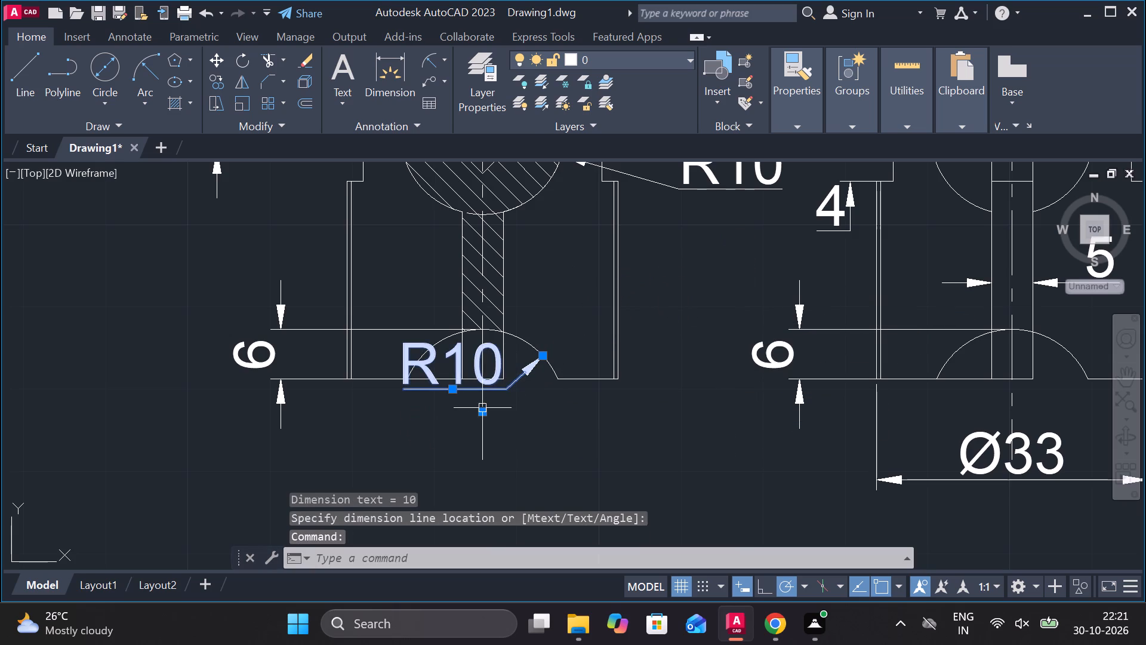
drag(452, 388, 454, 397)
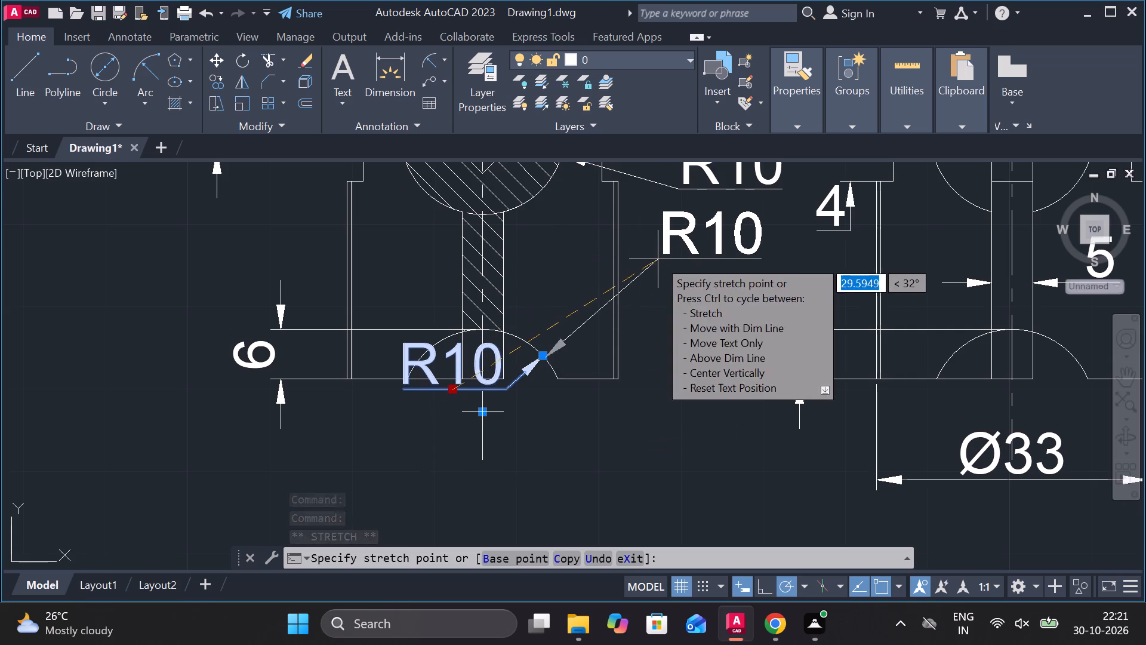
click(658, 259)
key(Escape)
scroll(660, 320, down, 1)
middle_drag(661, 326, 421, 350)
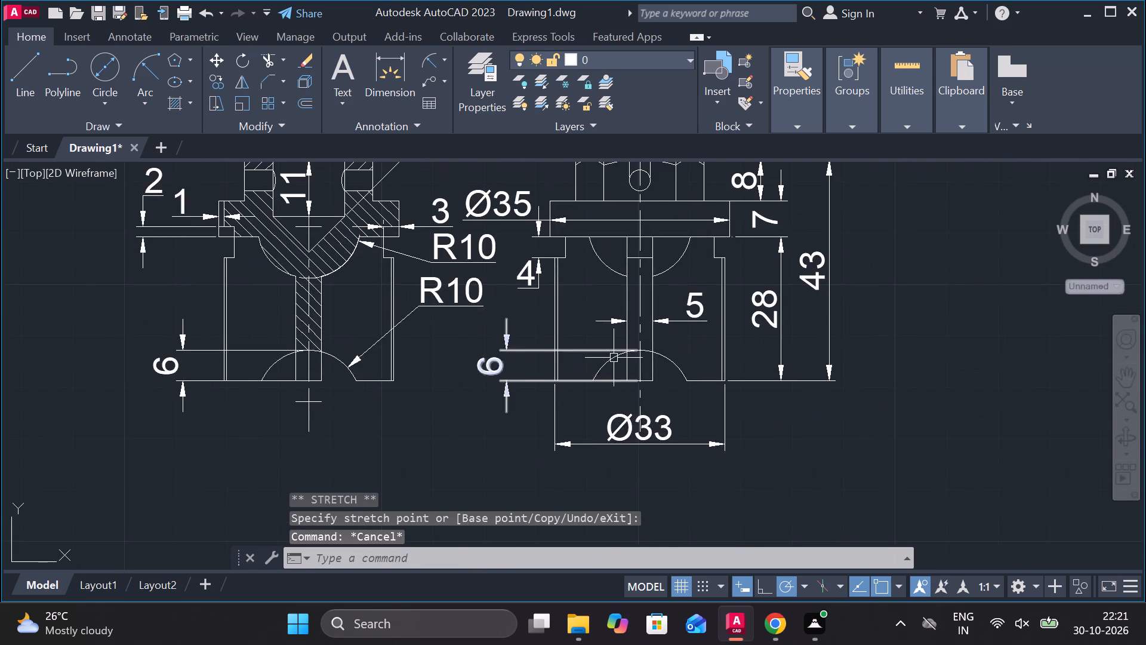
Trim the part of the notch arc crossing the stem in the dimensioned valve's unsectioned view.
scroll(615, 359, up, 2)
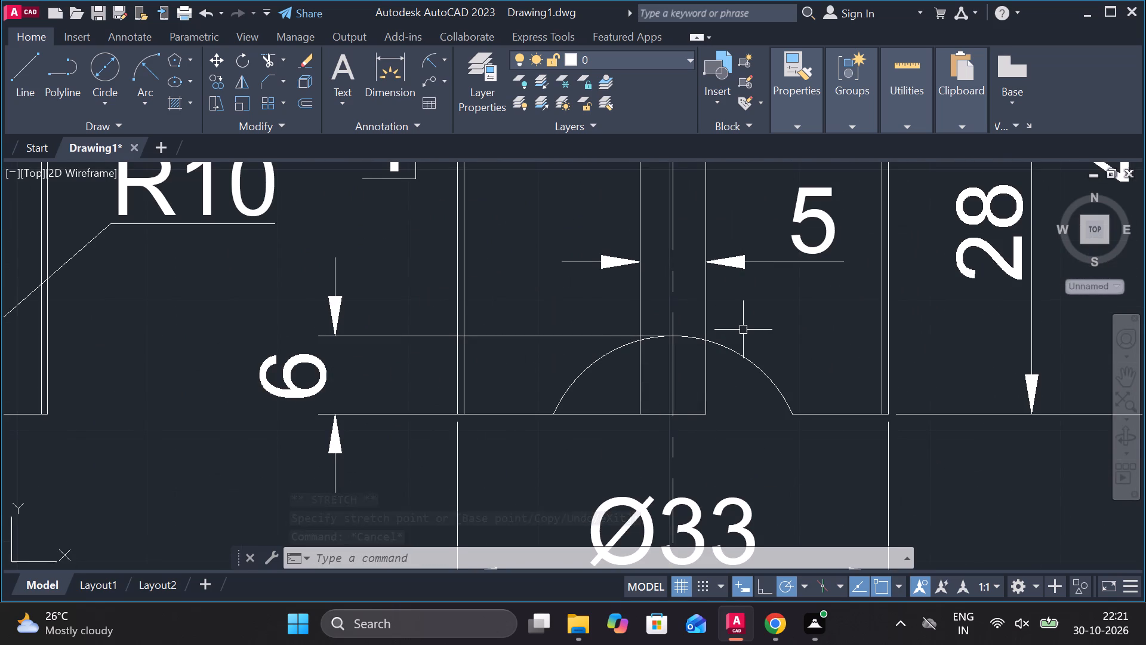
scroll(744, 328, up, 1)
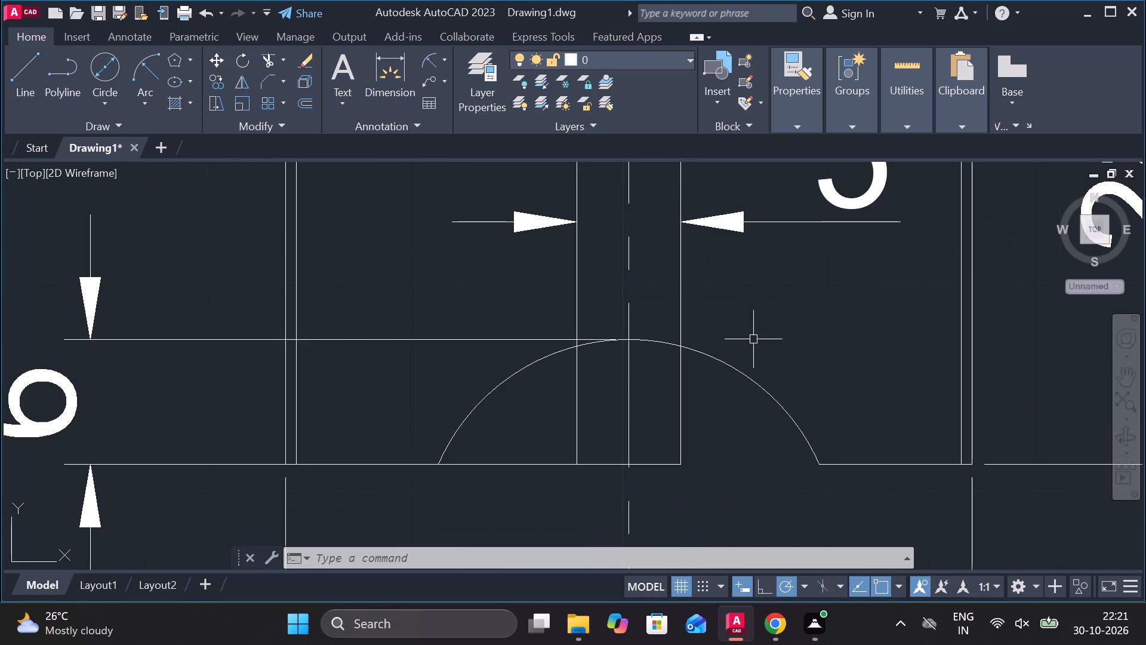
text(tr)
key(space)
click(653, 344)
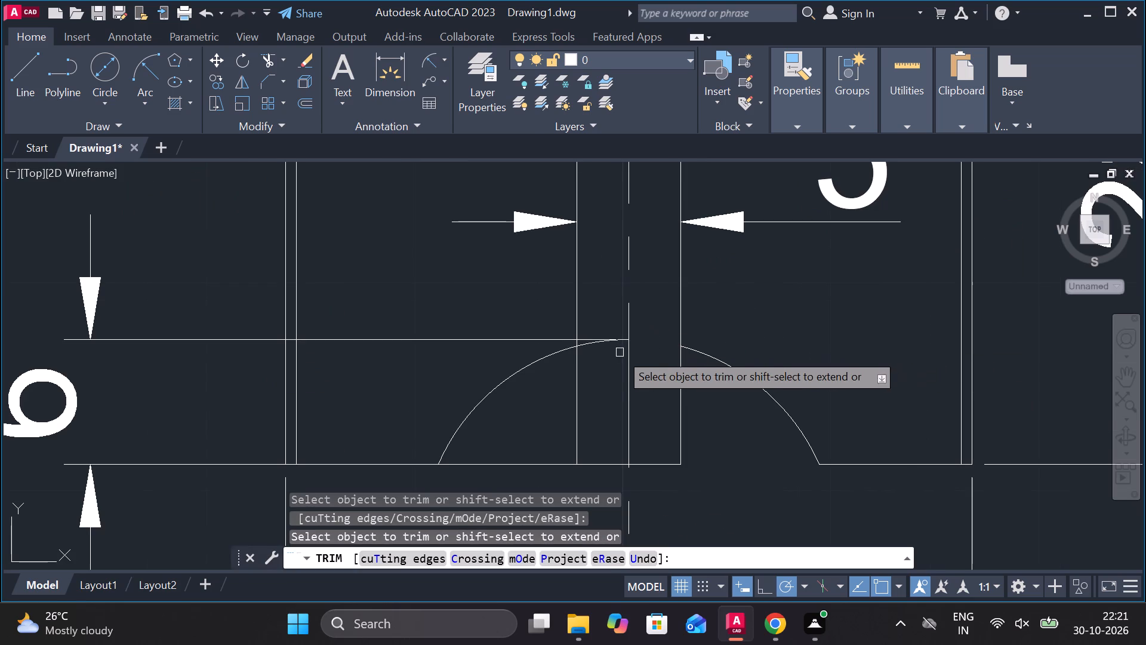
click(593, 348)
scroll(690, 333, down, 1)
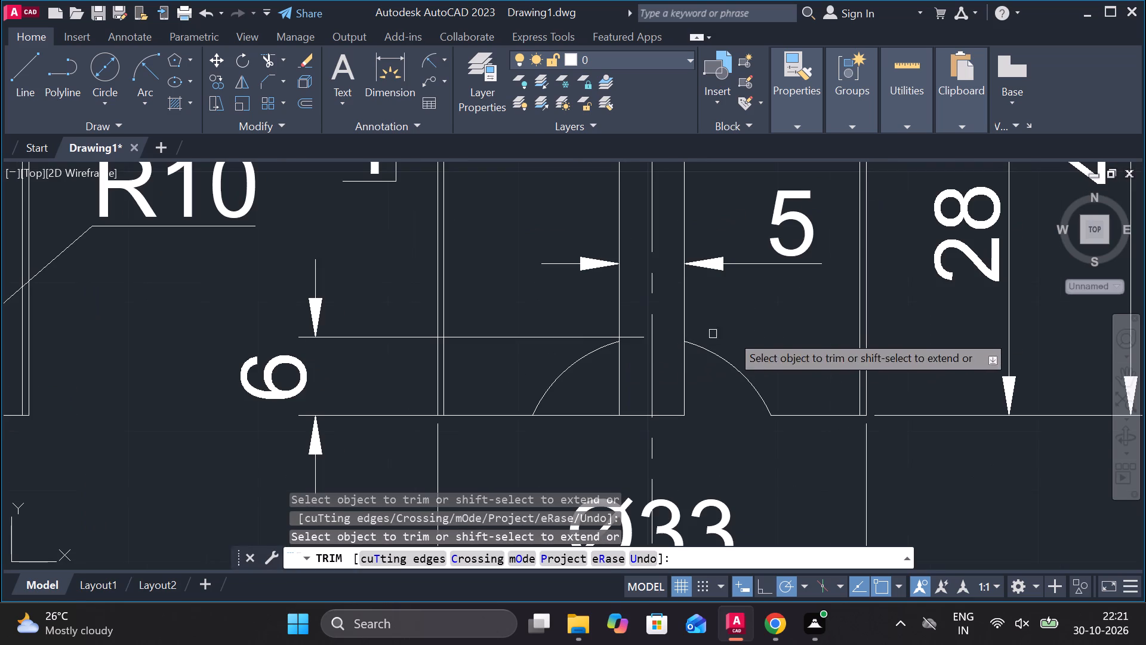
key(Escape)
scroll(757, 334, down, 3)
middle_drag(879, 385, 863, 385)
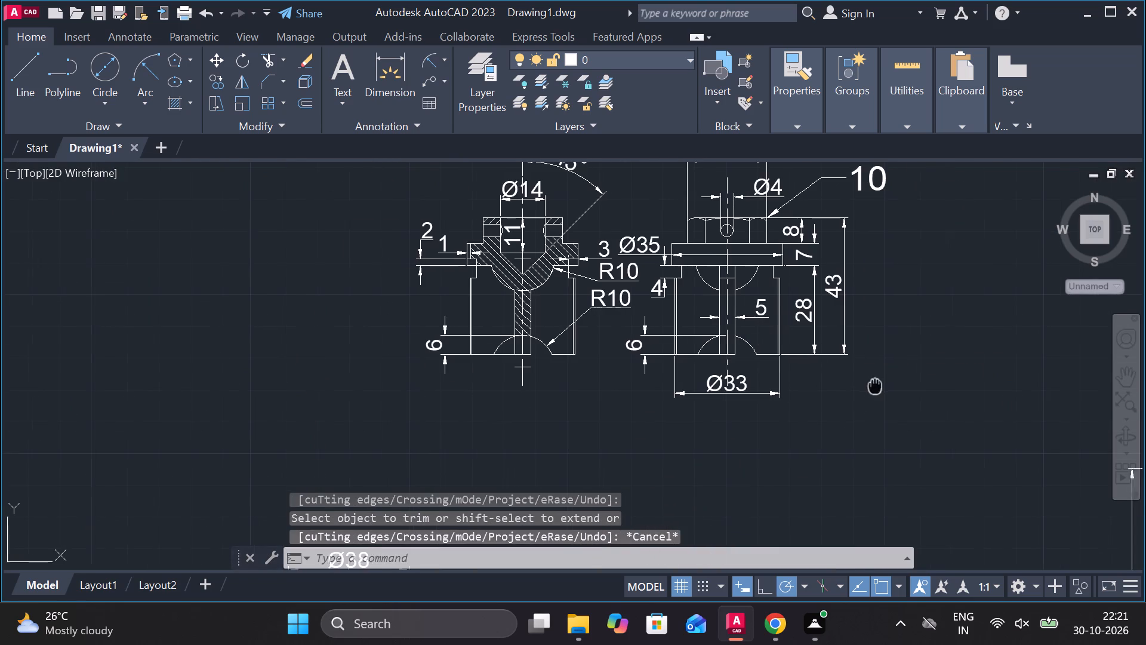
middle_drag(863, 385, 761, 370)
click(633, 329)
scroll(611, 331, up, 2)
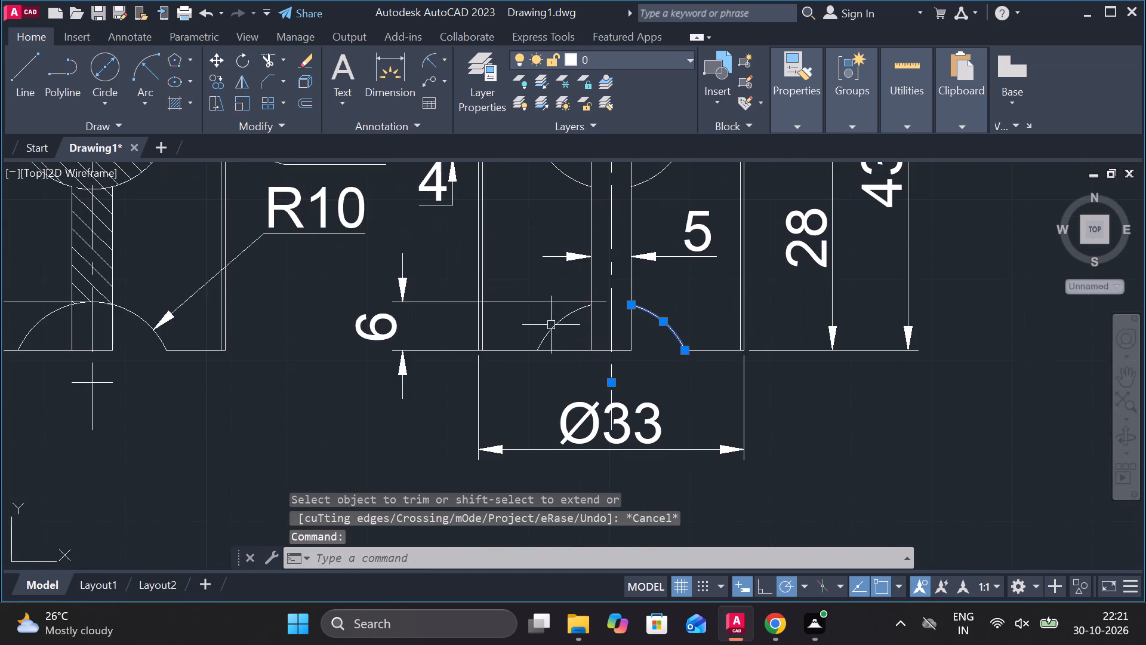
key(Escape)
Erase the four old notch arcs beside the stems in both views of the undimensioned valve copy.
scroll(647, 333, down, 2)
middle_drag(740, 351, 563, 334)
scroll(636, 342, down, 2)
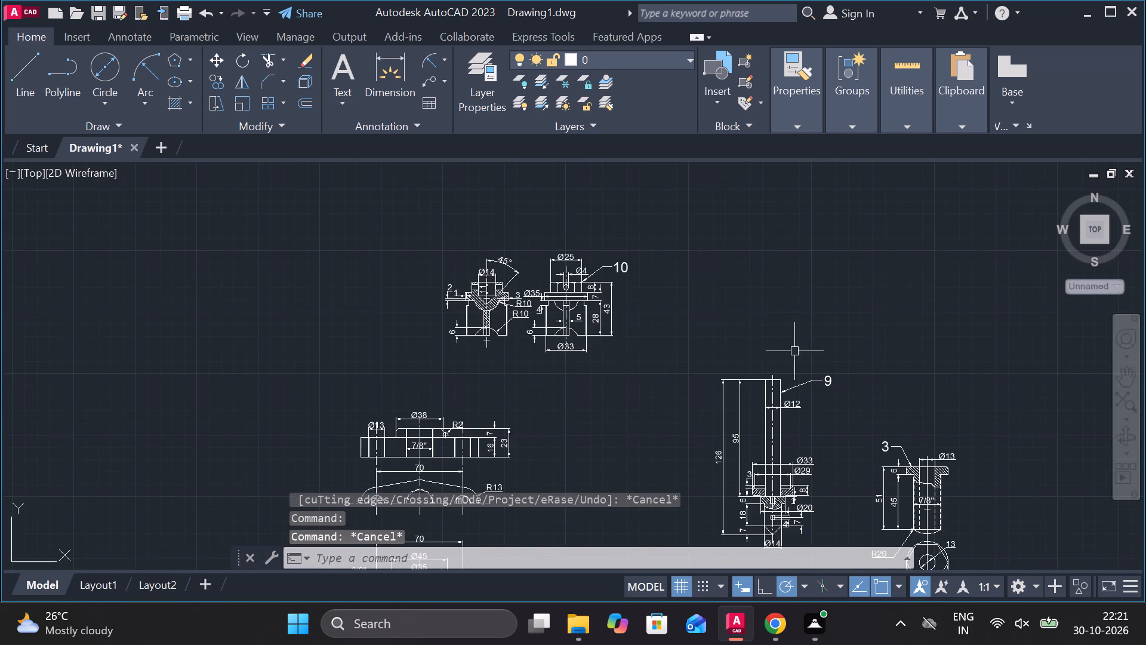
middle_drag(822, 380, 626, 236)
middle_drag(829, 340, 568, 279)
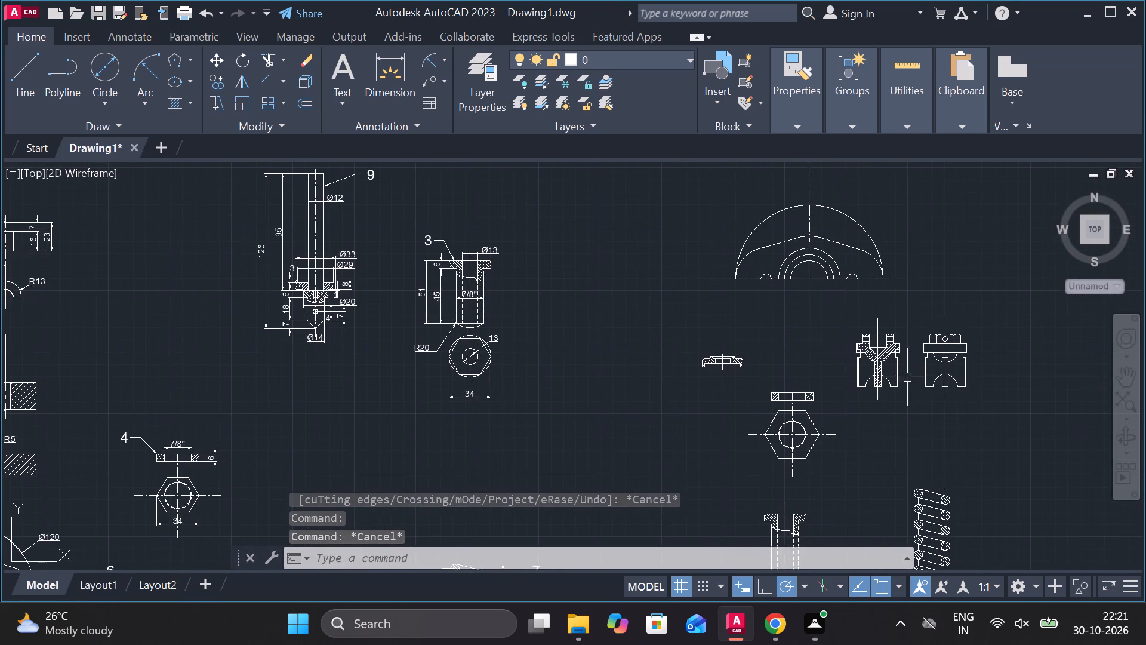
scroll(944, 392, up, 2)
scroll(789, 388, up, 2)
scroll(795, 322, down, 2)
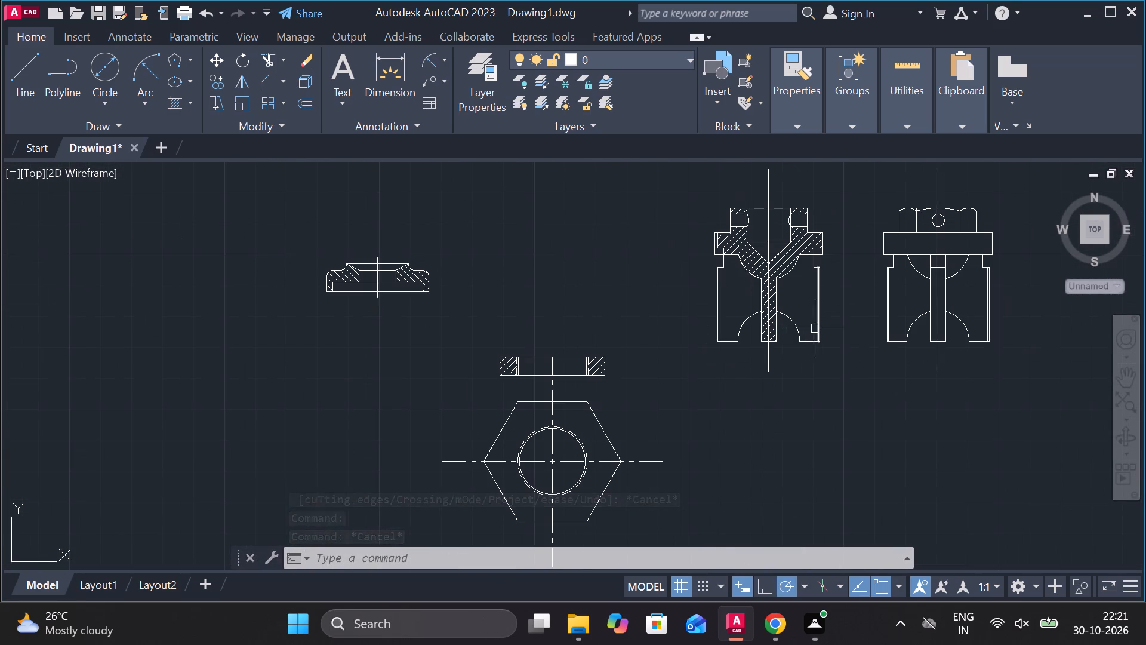
click(793, 319)
scroll(793, 321, up, 1)
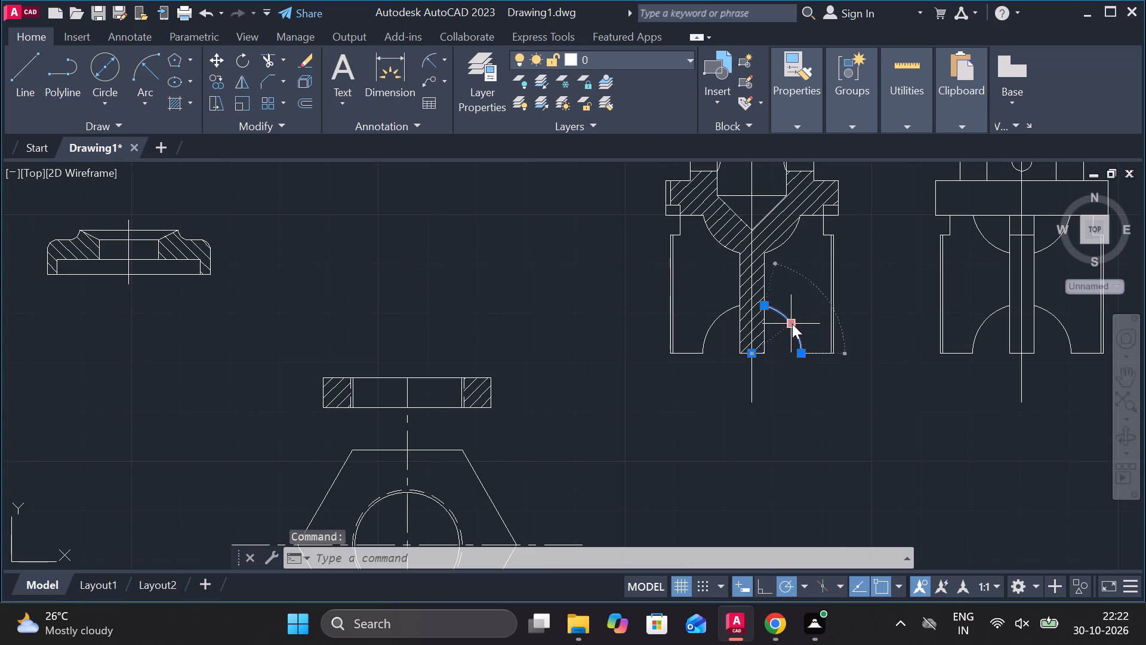
click(717, 322)
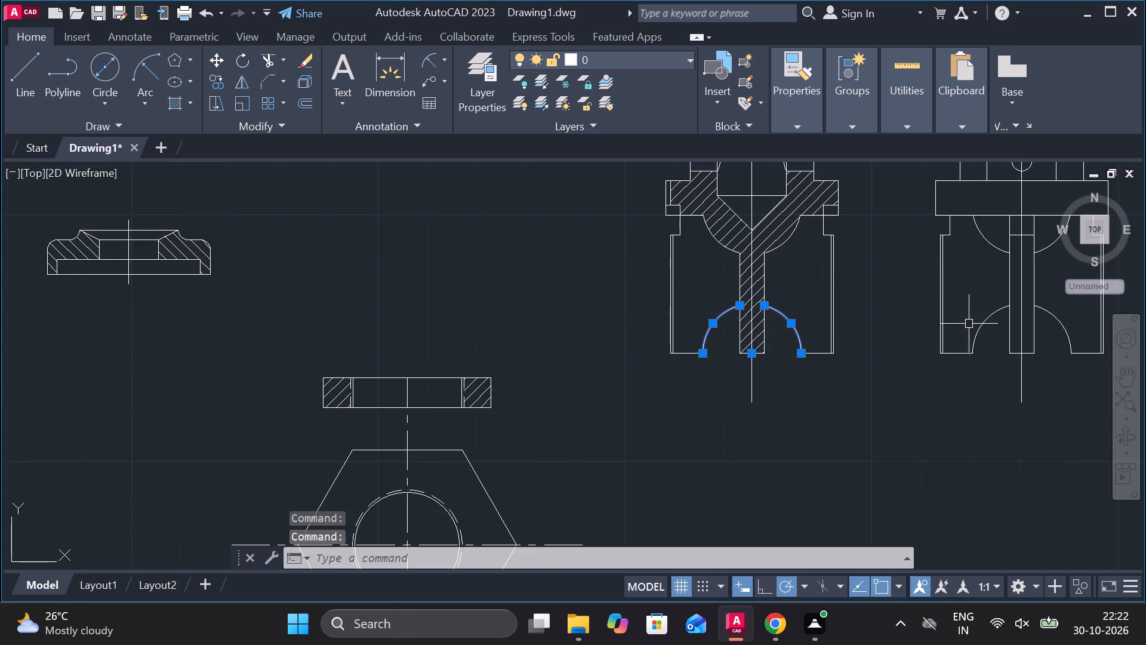
click(977, 324)
middle_drag(971, 365, 888, 367)
scroll(960, 366, up, 1)
click(1018, 285)
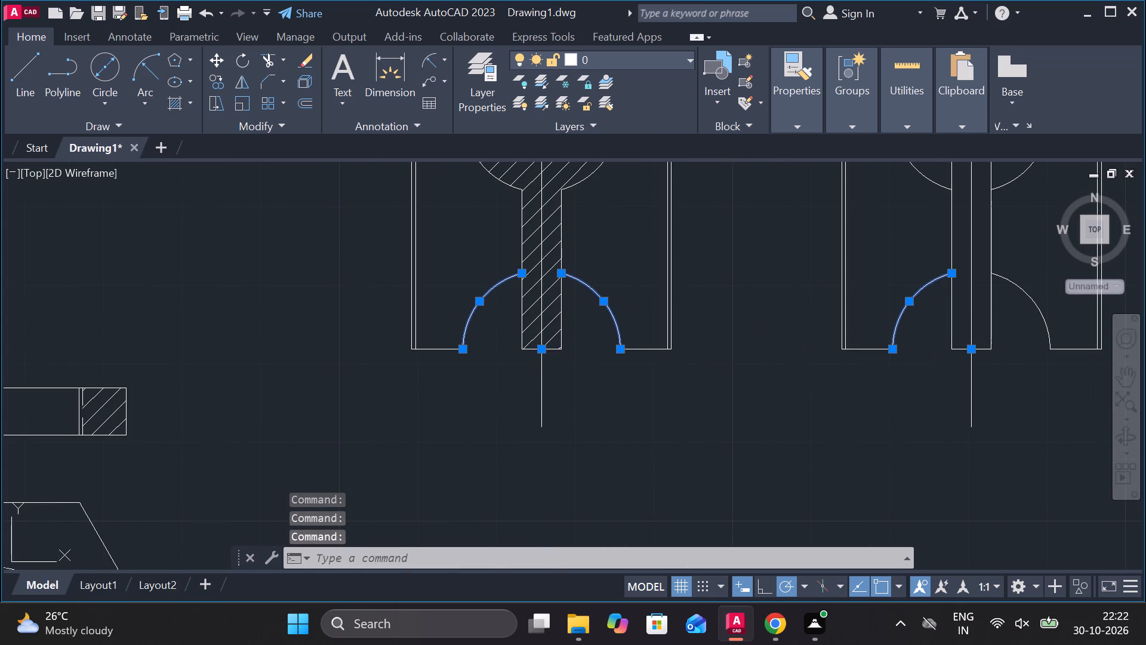
text(e)
key(space)
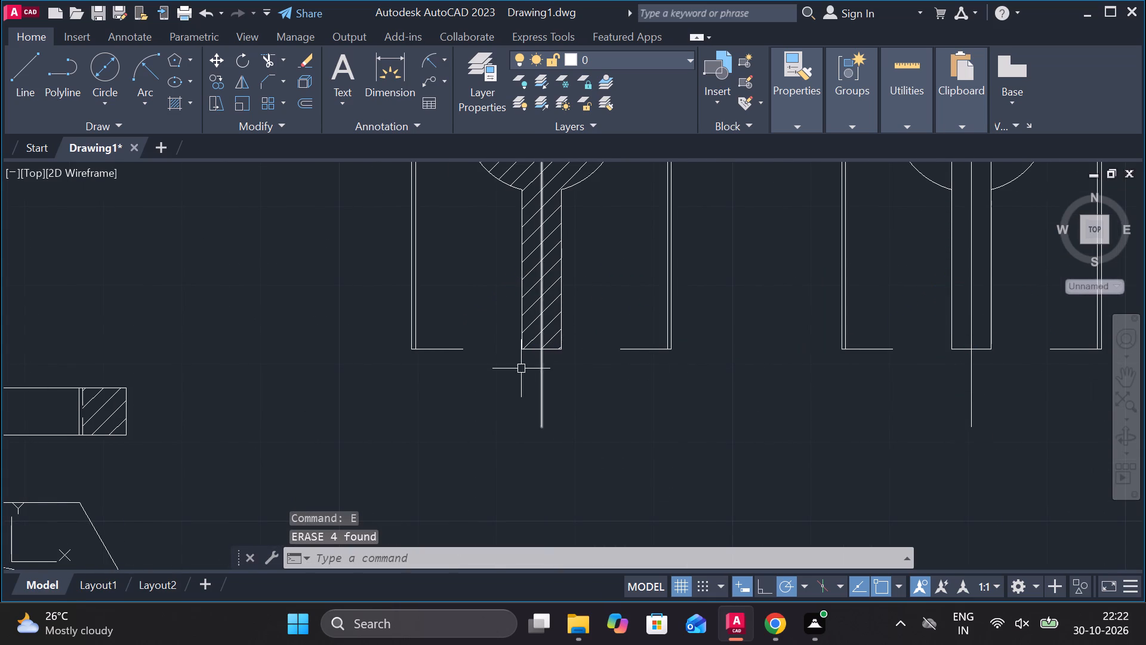
Draw a circle with a radius of 10 in the free space just below the undimensioned valve section.
text(c)
key(space)
click(653, 425)
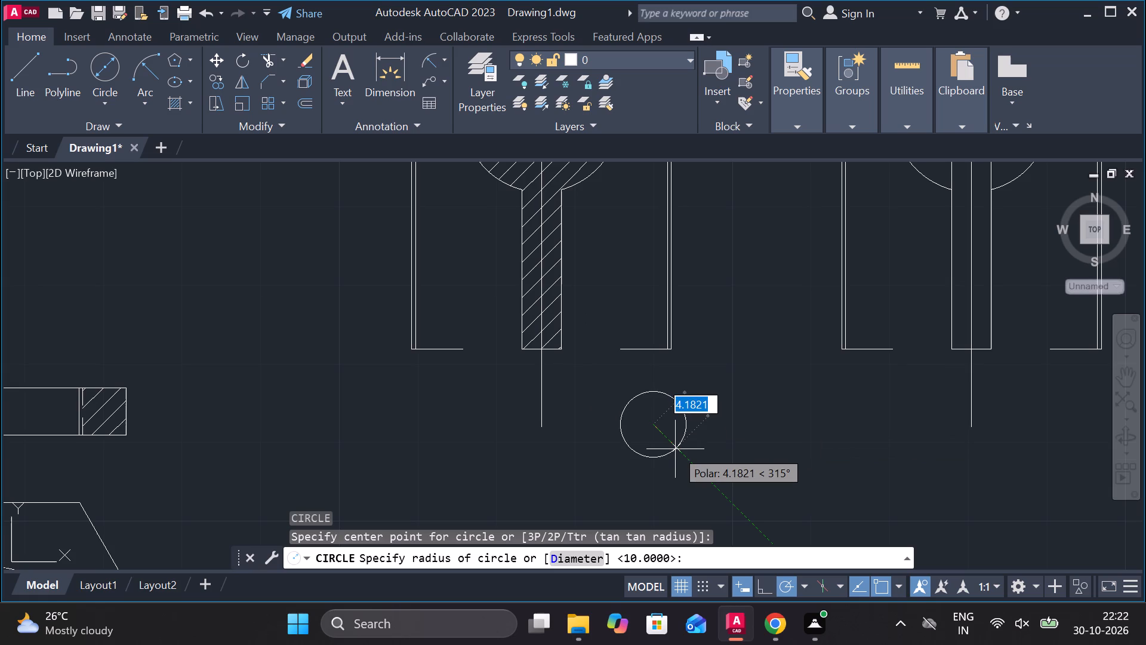
text(10)
key(Return)
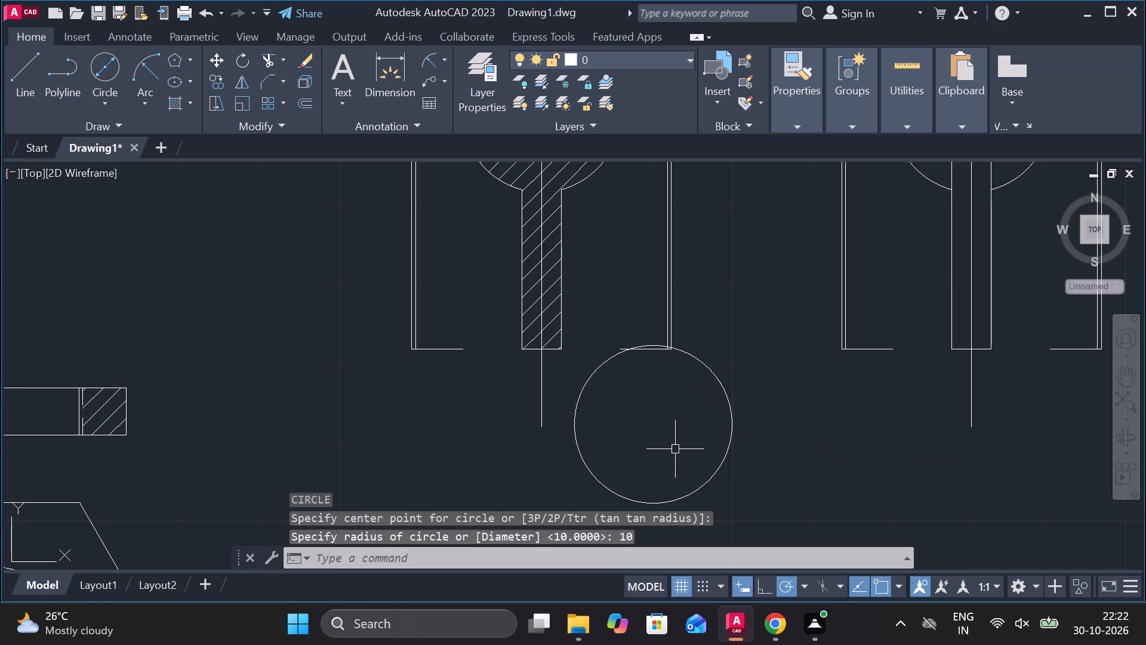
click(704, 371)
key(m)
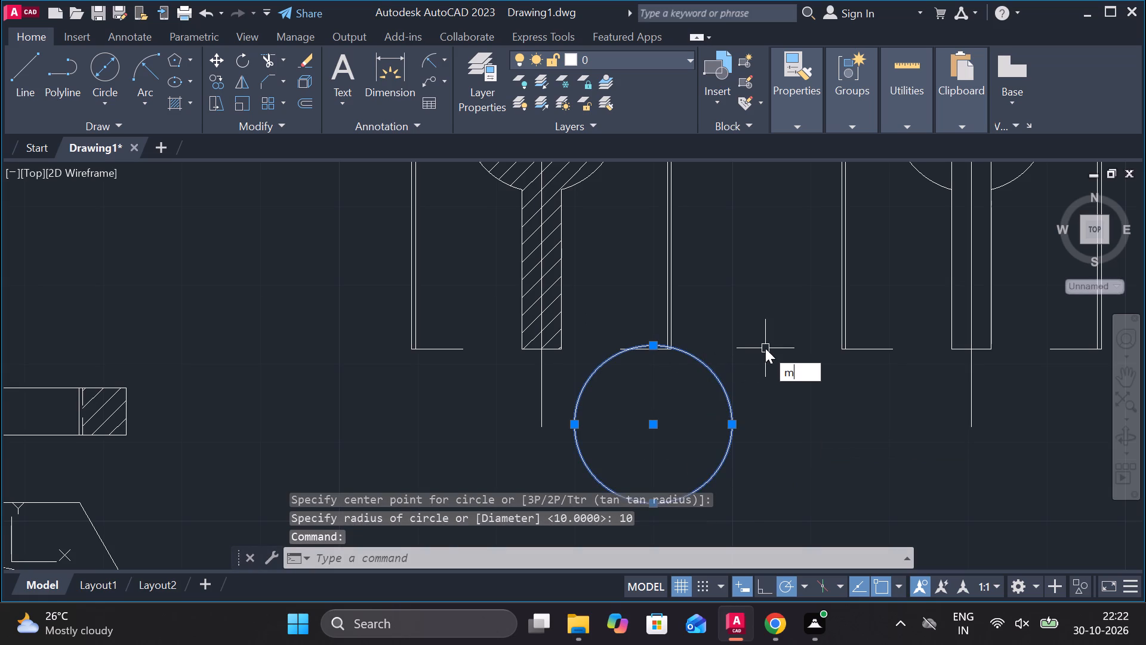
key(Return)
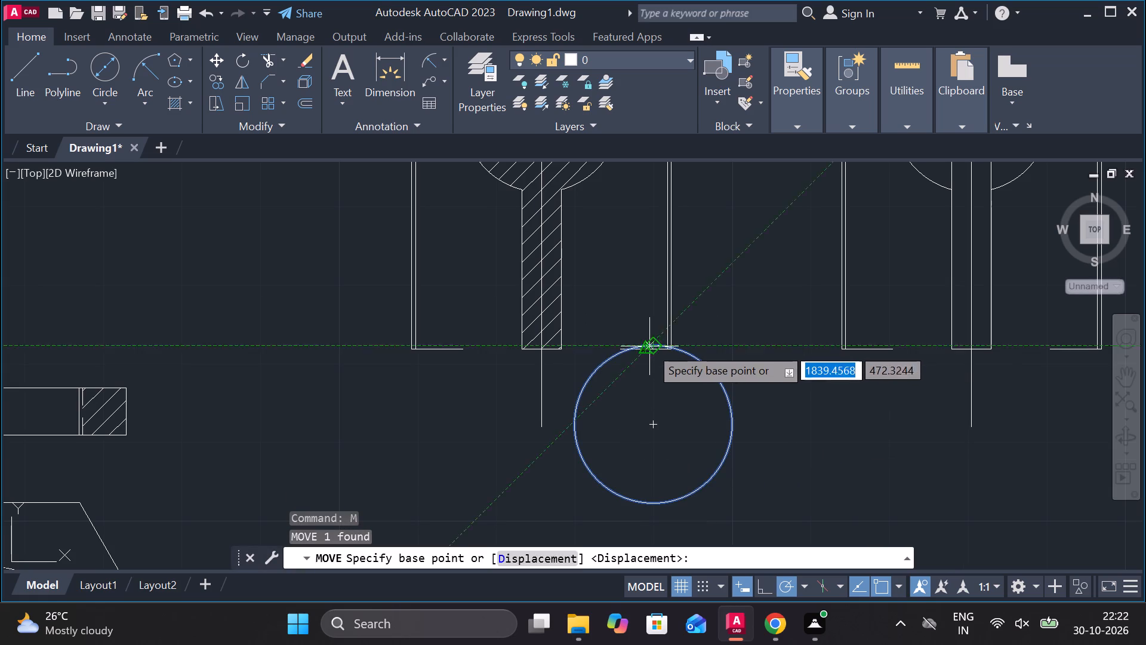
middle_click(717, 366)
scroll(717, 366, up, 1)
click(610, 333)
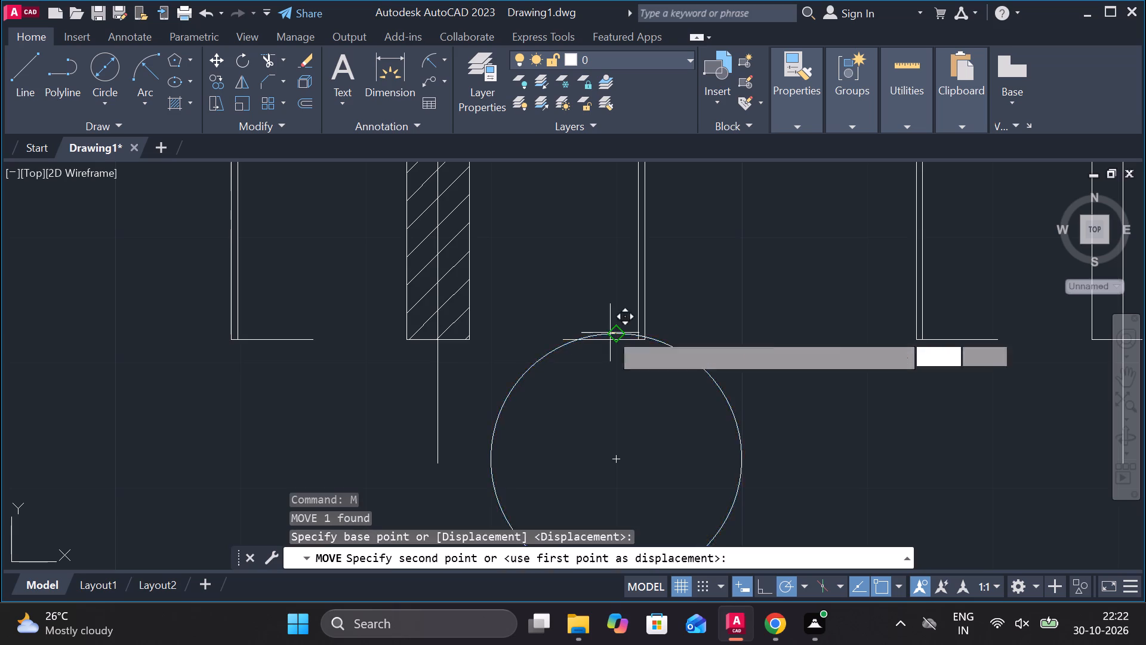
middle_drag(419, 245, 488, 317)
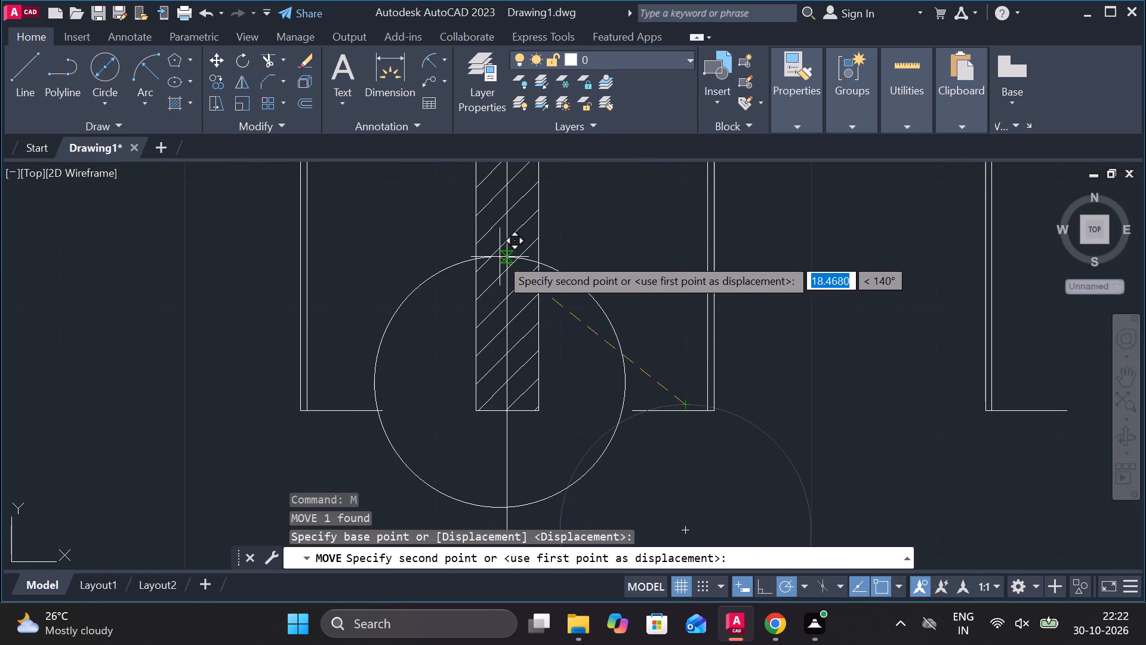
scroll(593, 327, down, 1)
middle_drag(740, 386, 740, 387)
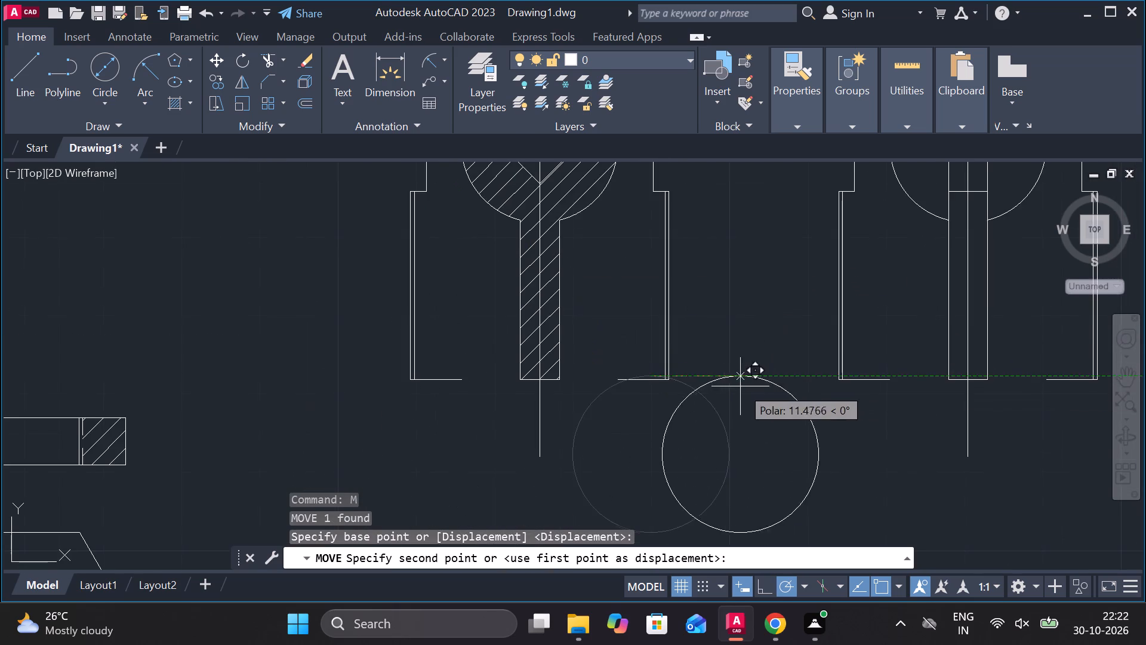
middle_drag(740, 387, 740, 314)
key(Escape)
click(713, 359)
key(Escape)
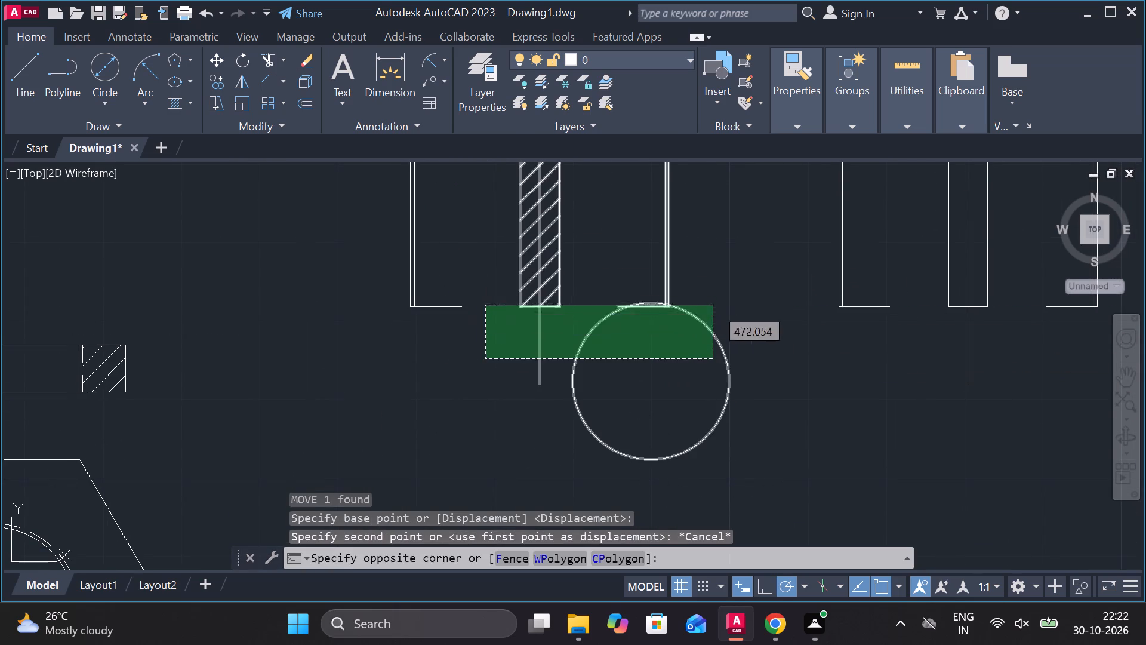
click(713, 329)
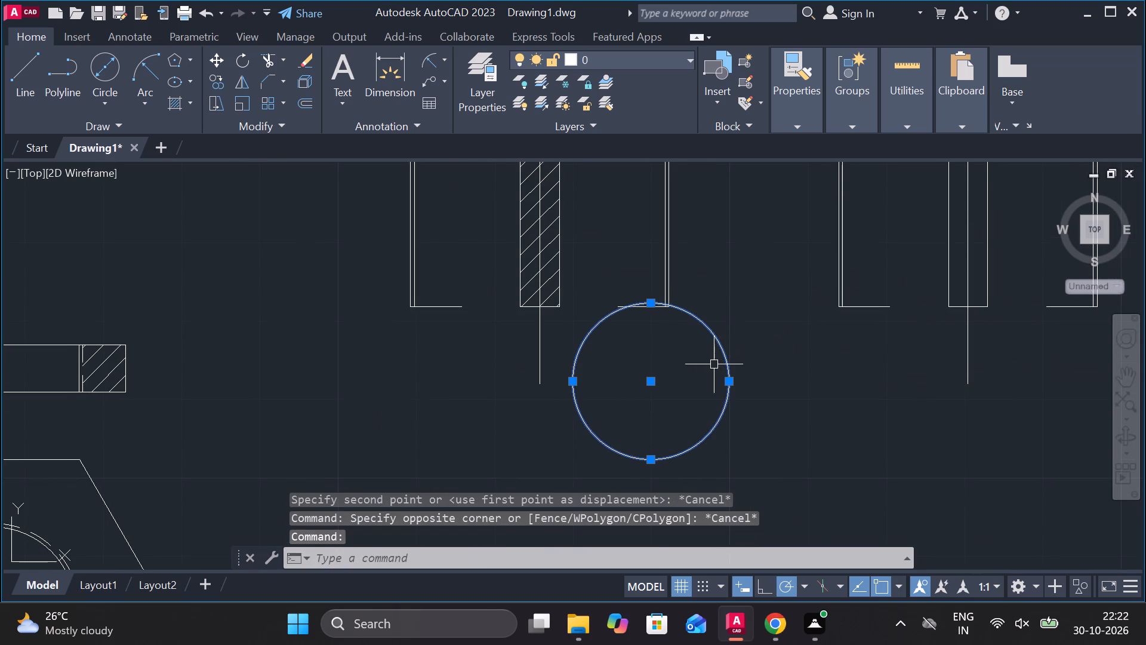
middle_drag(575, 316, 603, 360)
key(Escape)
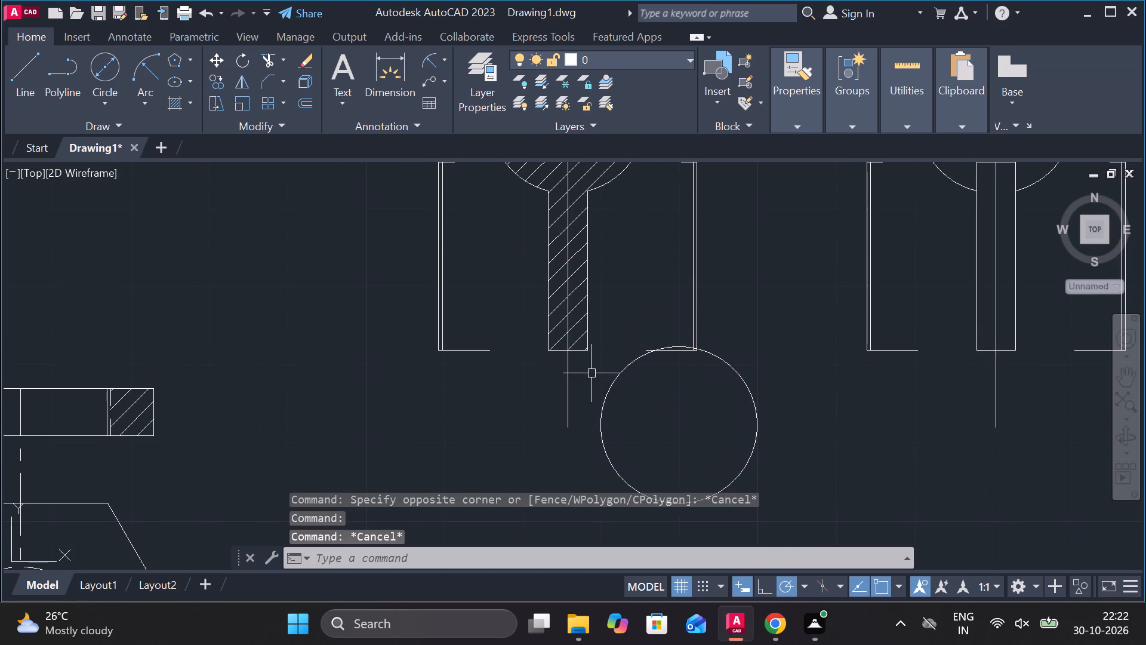
Draw guide lines from the stem's bottom midpoint in the undimensioned valve section: 6 straight up and a short horizontal across the stem's side.
key(l)
key(Return)
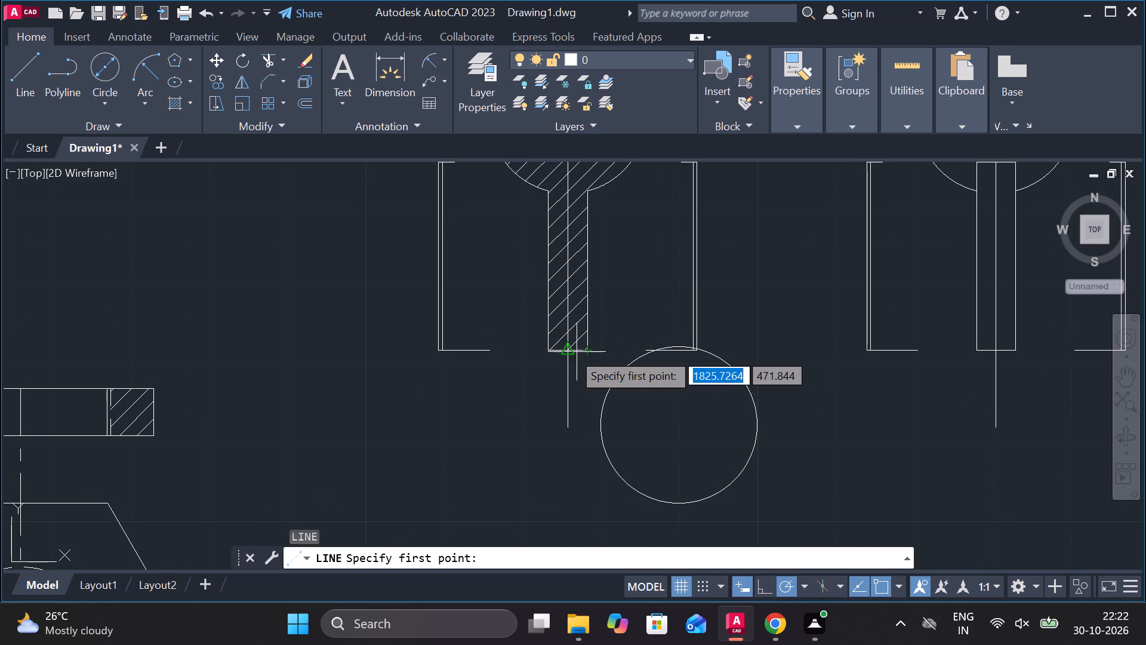
scroll(571, 346, up, 2)
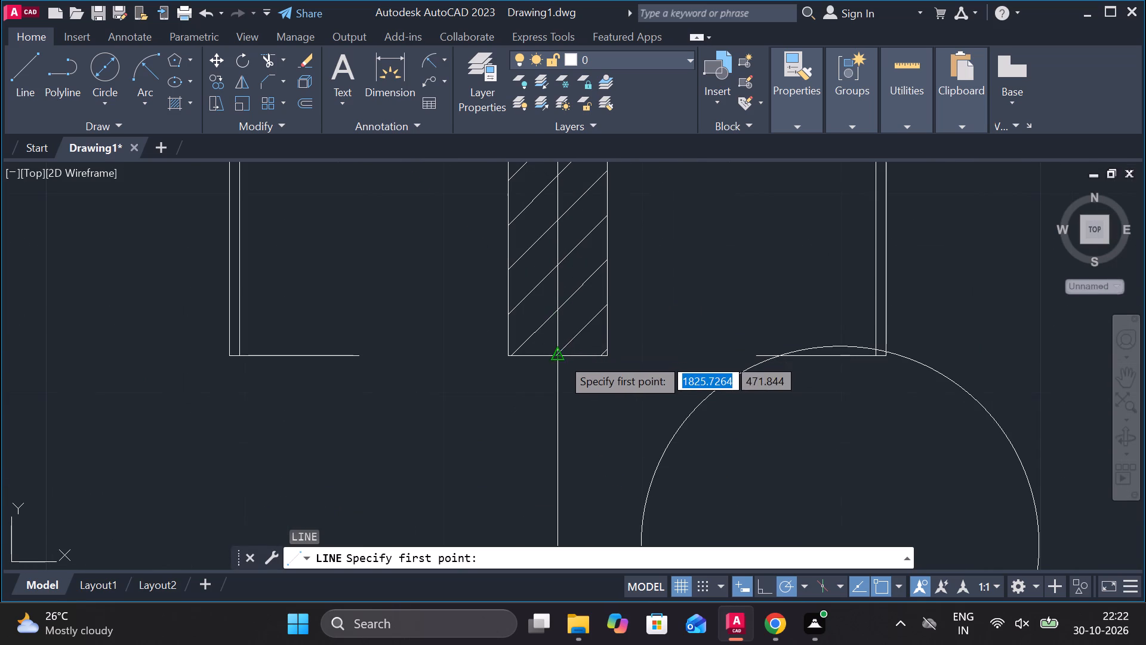
click(561, 357)
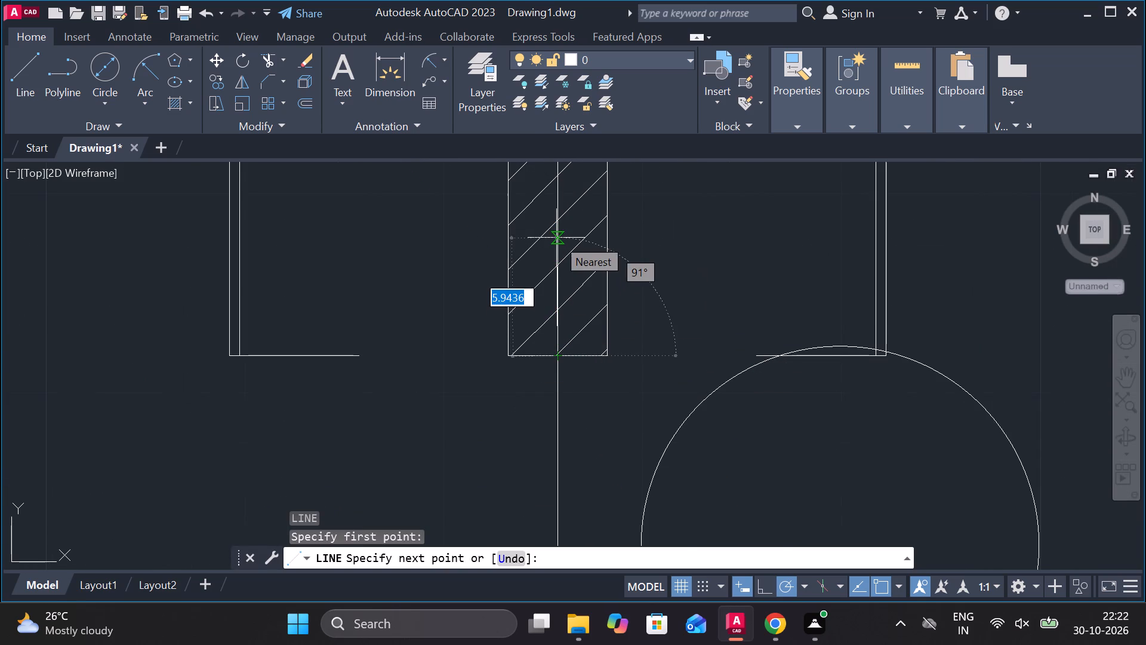
scroll(556, 238, down, 1)
middle_drag(556, 238, 541, 374)
scroll(539, 365, down, 2)
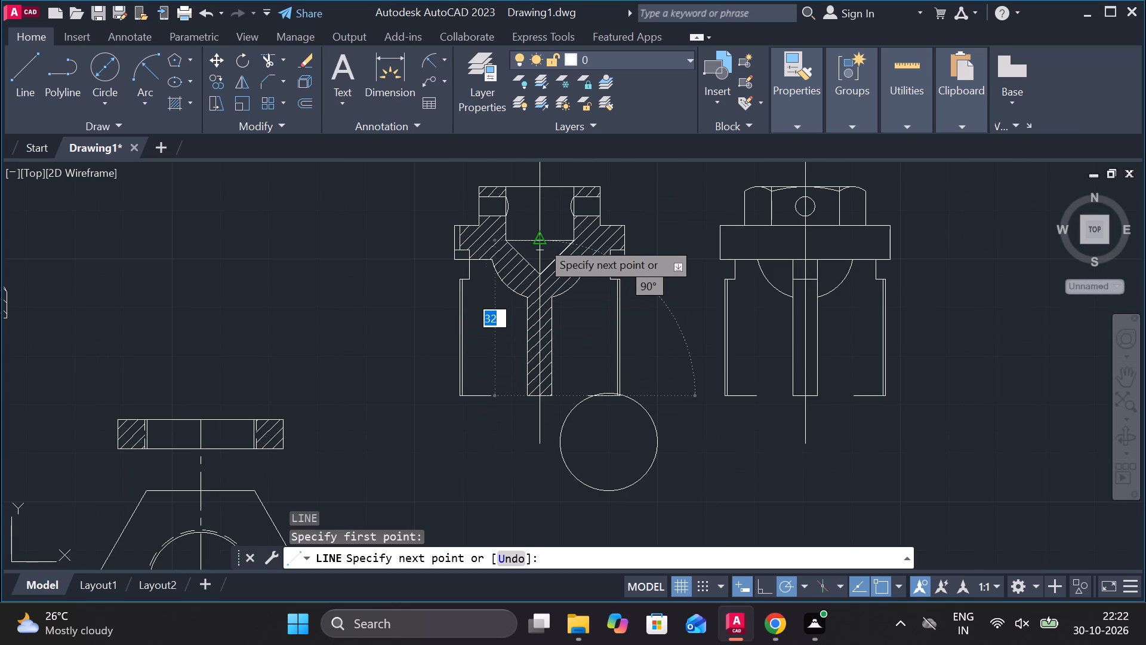
key(6)
key(Return)
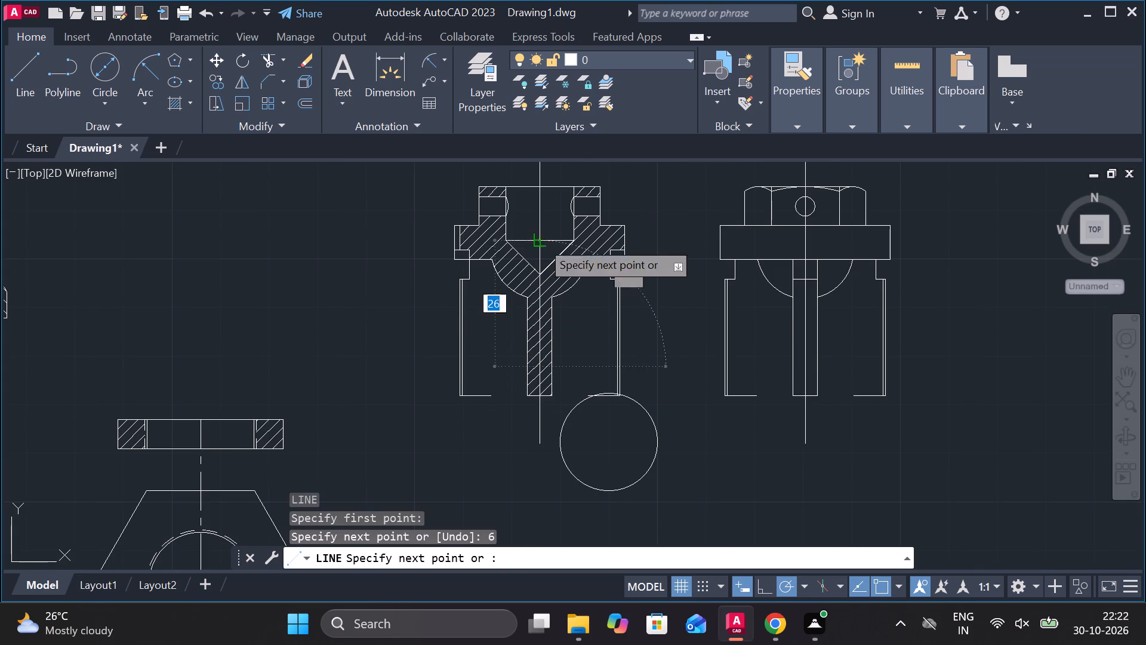
scroll(552, 340, up, 2)
click(610, 398)
key(Escape)
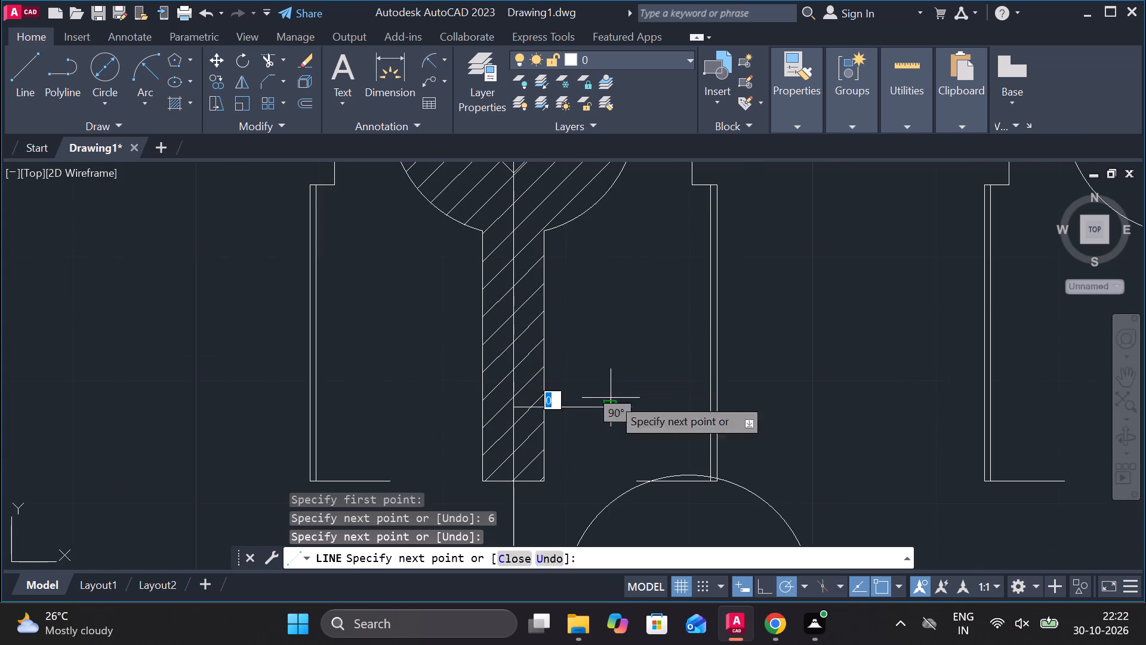
Move the radius 10 circle by its top quadrant onto the corner of the guide lines on the section's stem axis.
middle_drag(633, 377, 616, 306)
click(741, 420)
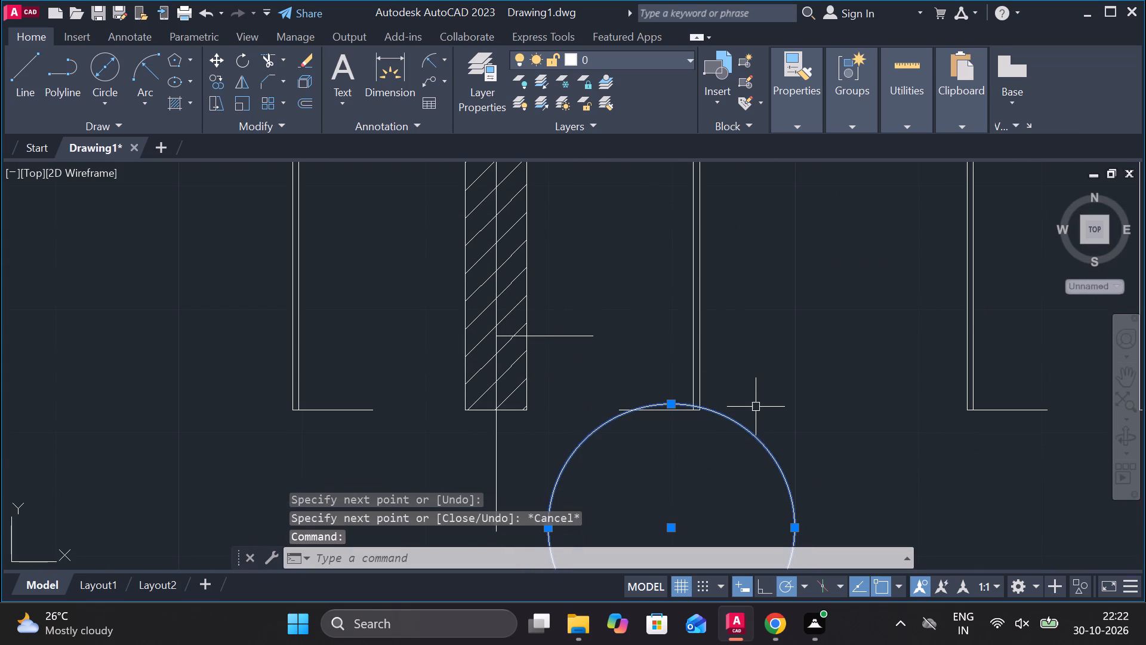
key(m)
key(Return)
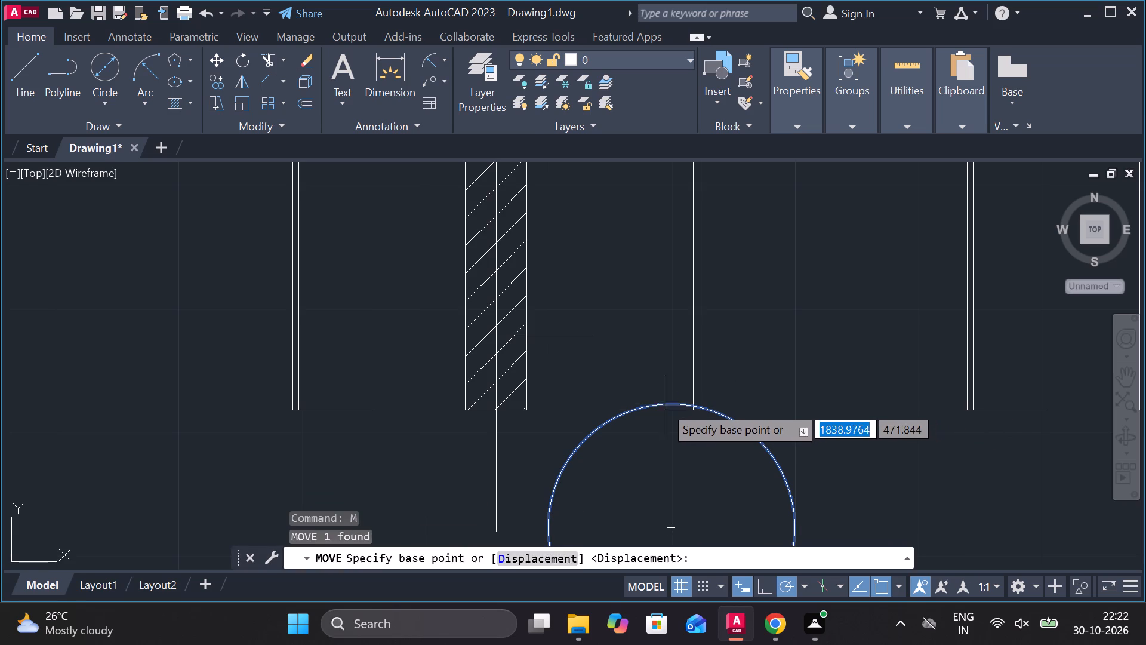
click(671, 403)
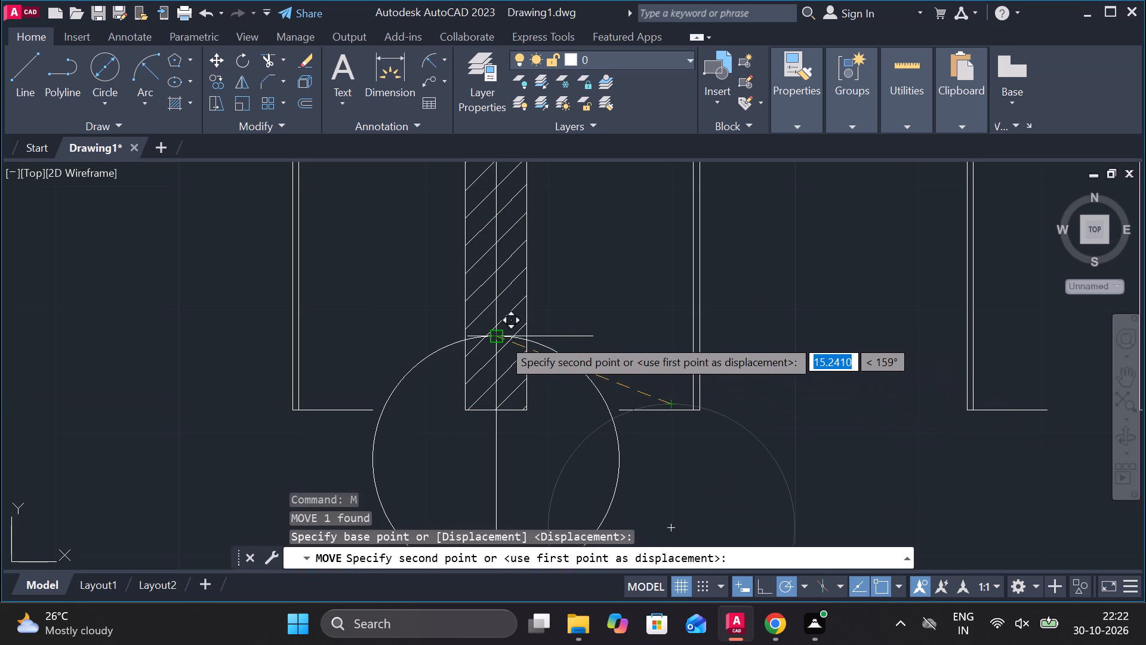
click(502, 338)
Extend both bottom edges of the undimensioned valve section to meet the circle.
text(ex)
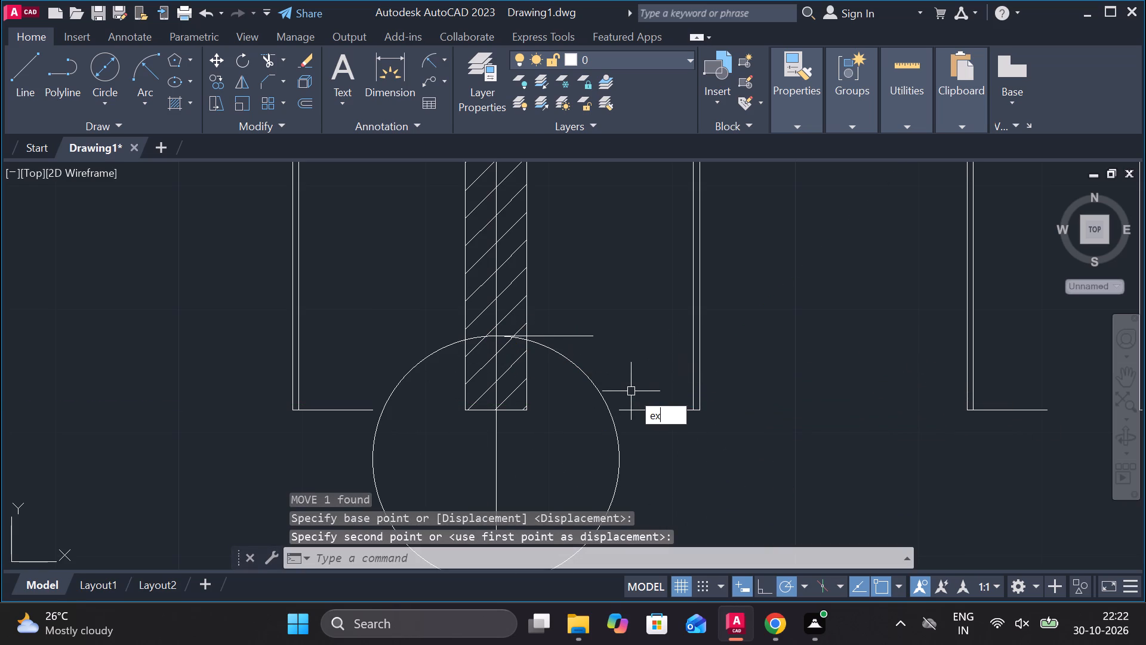
key(space)
click(631, 410)
click(366, 410)
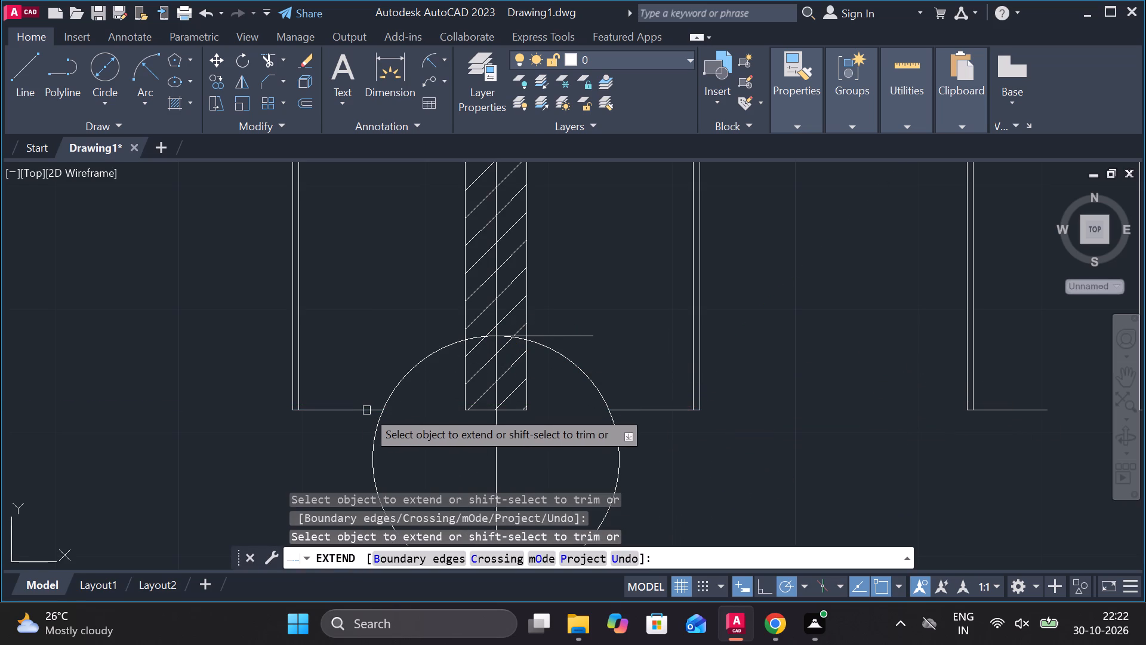
key(Escape)
Trim away the circle below the section's bottom edges, leaving only the notch arc.
text(tr)
key(space)
drag(432, 455, 409, 457)
click(345, 457)
click(387, 456)
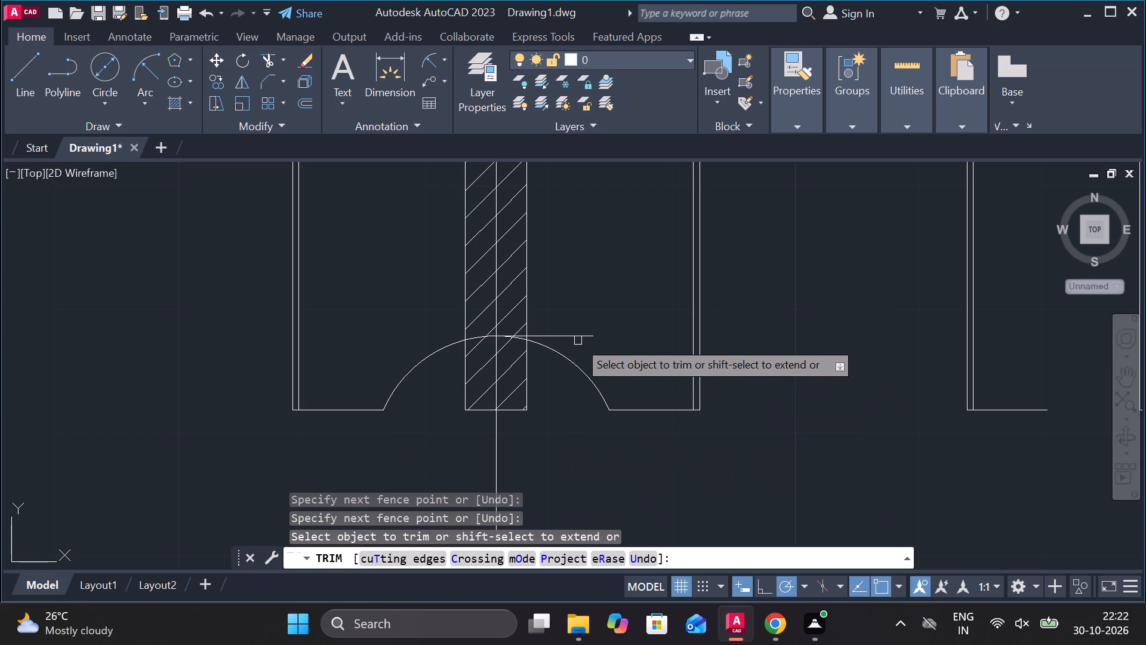
Trim off the horizontal and vertical guide lines around the top of the section's notch arc.
click(578, 340)
scroll(572, 333, up, 2)
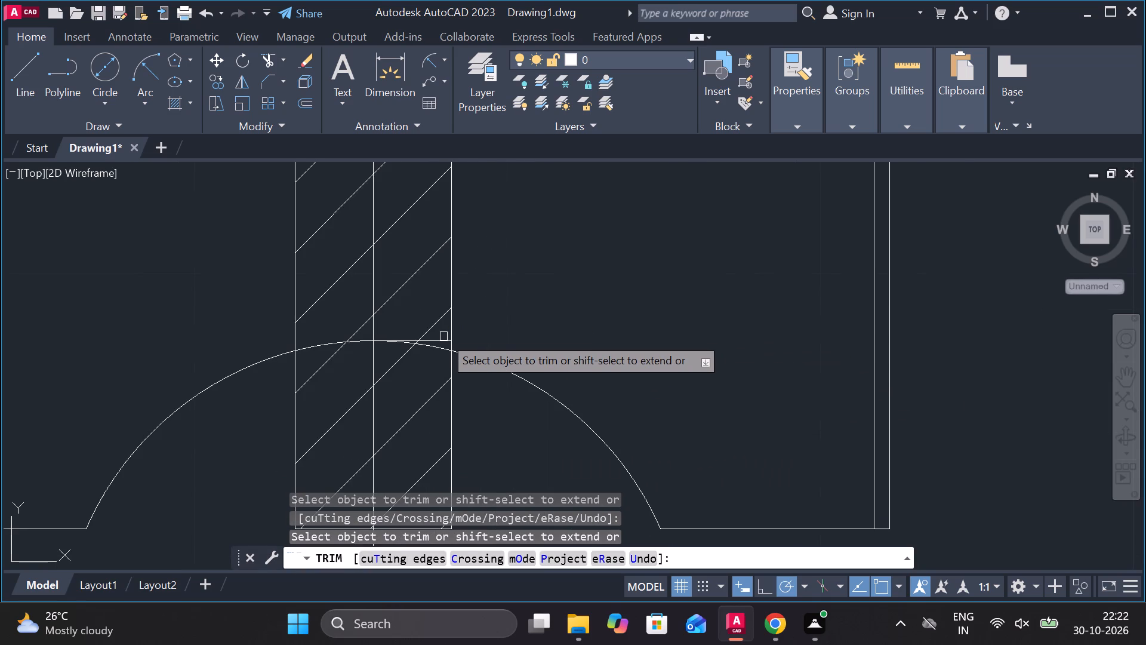
middle_drag(515, 332, 833, 337)
scroll(779, 337, up, 3)
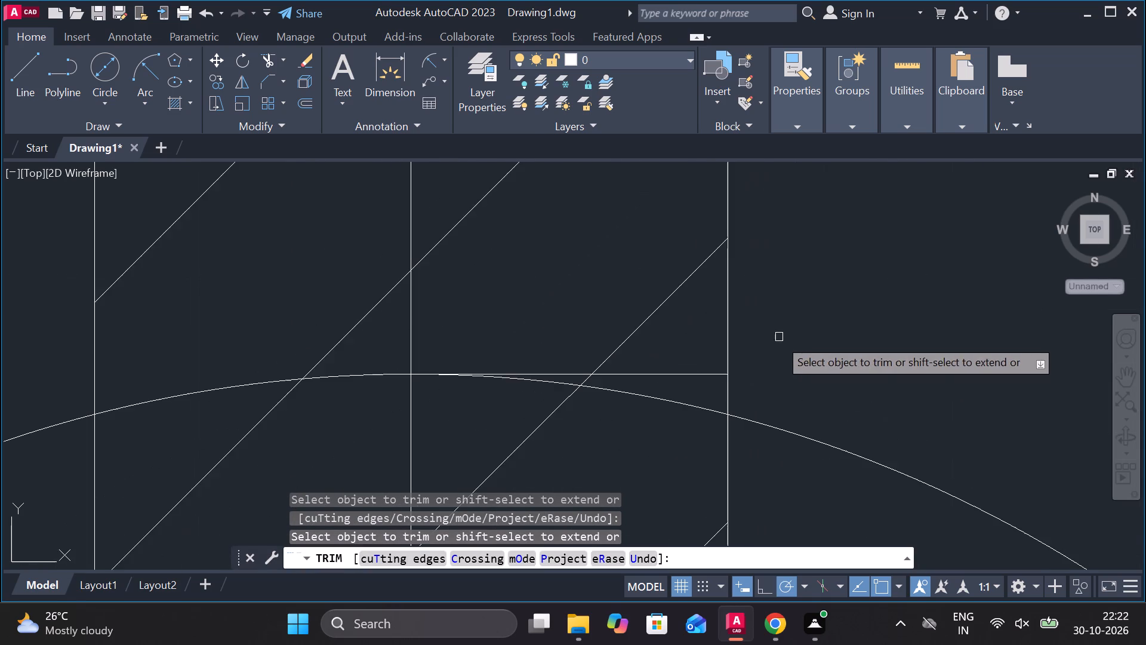
click(689, 373)
scroll(603, 373, down, 2)
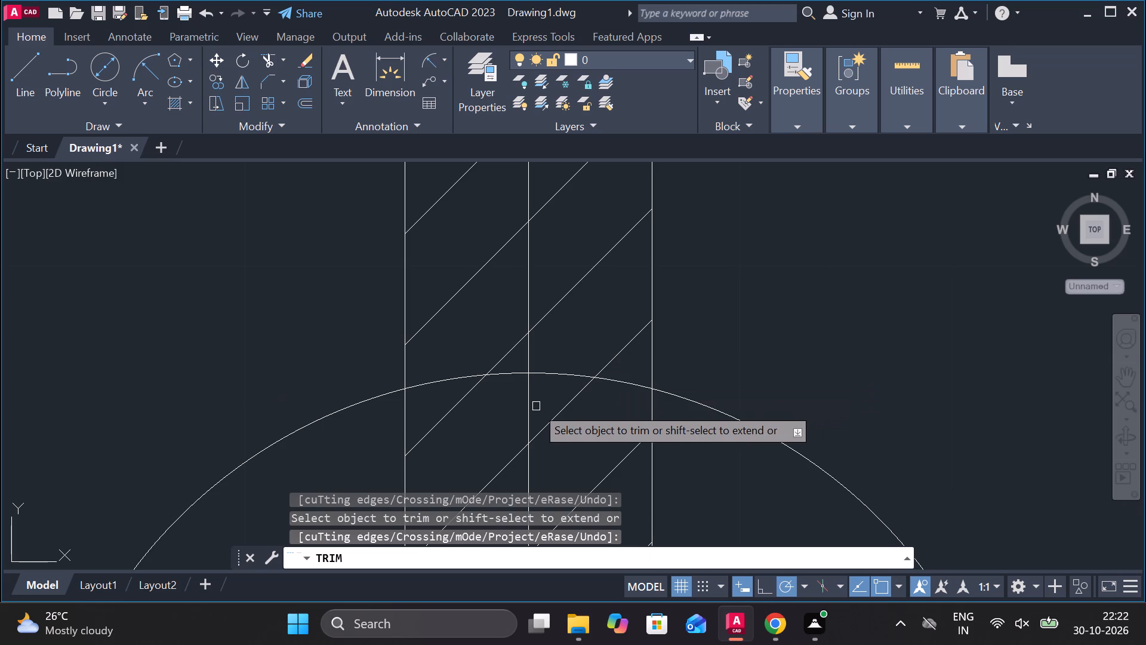
click(526, 401)
Trim the stem hatching below the notch arc on both sides of the centreline.
scroll(553, 399, down, 3)
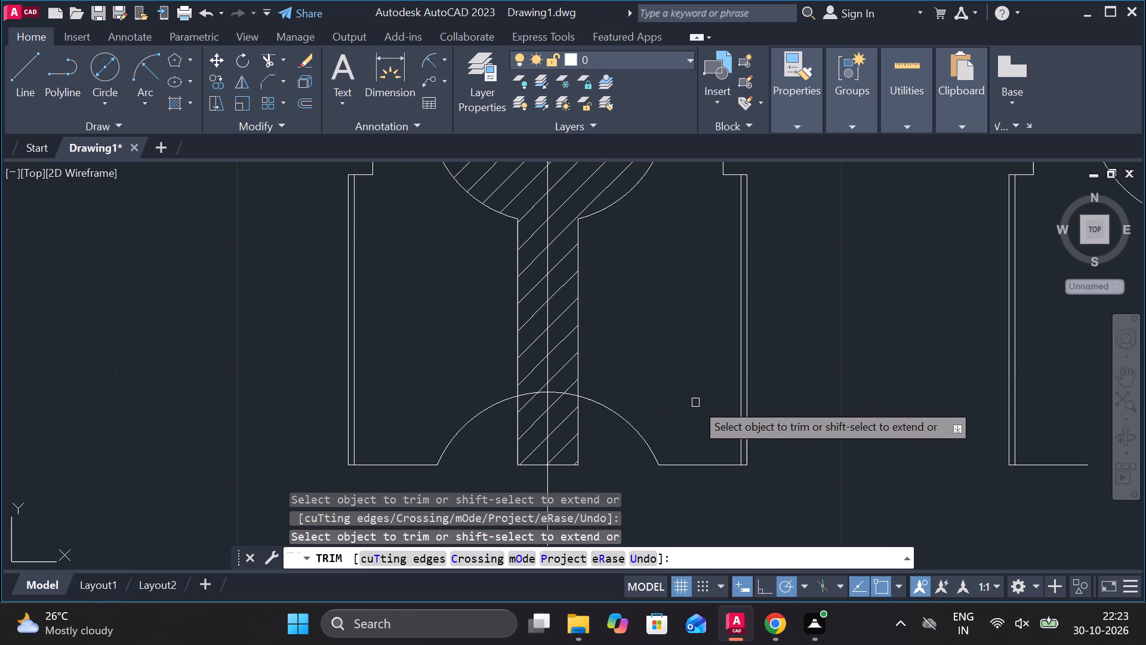
scroll(695, 403, down, 1)
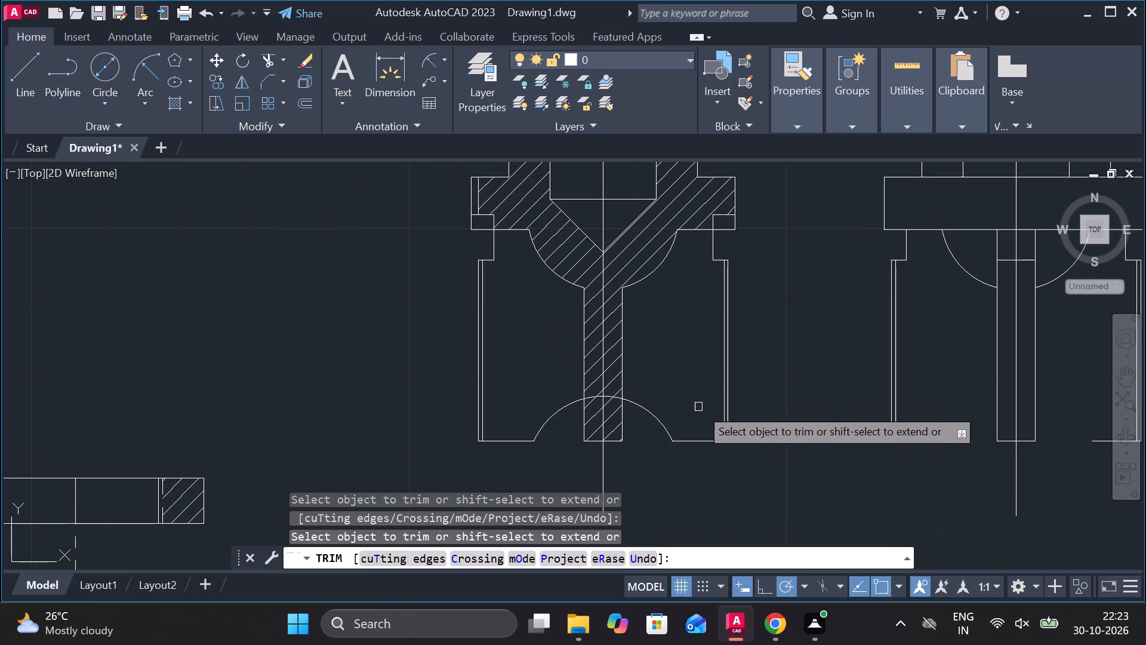
click(613, 415)
click(594, 416)
scroll(658, 439, down, 3)
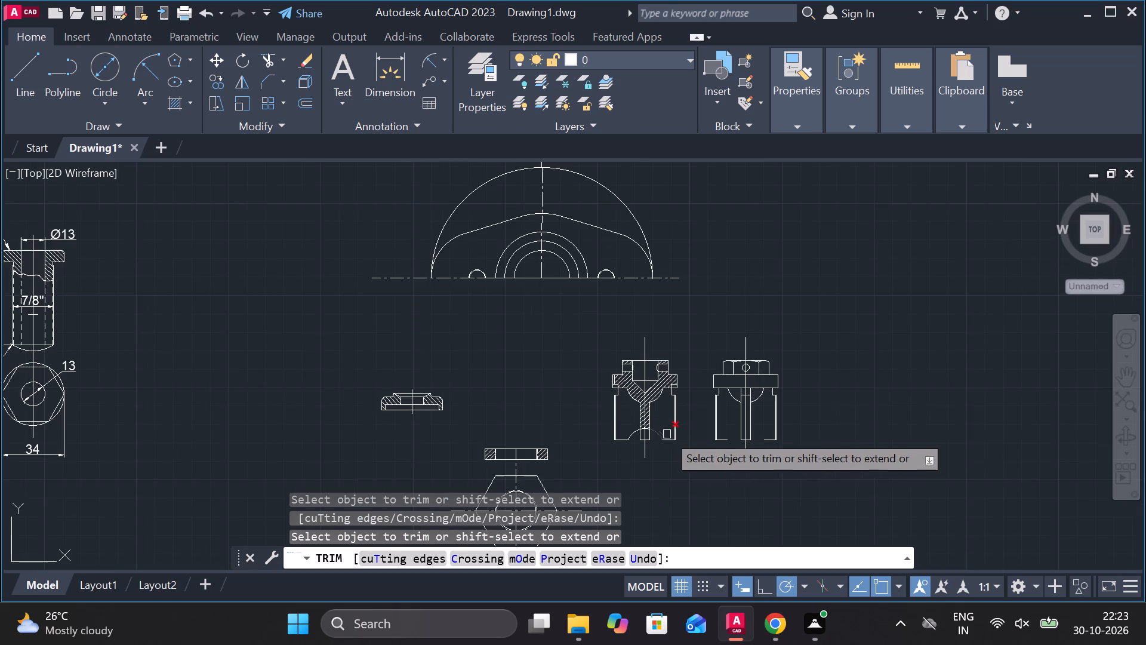
scroll(755, 435, up, 3)
key(Escape)
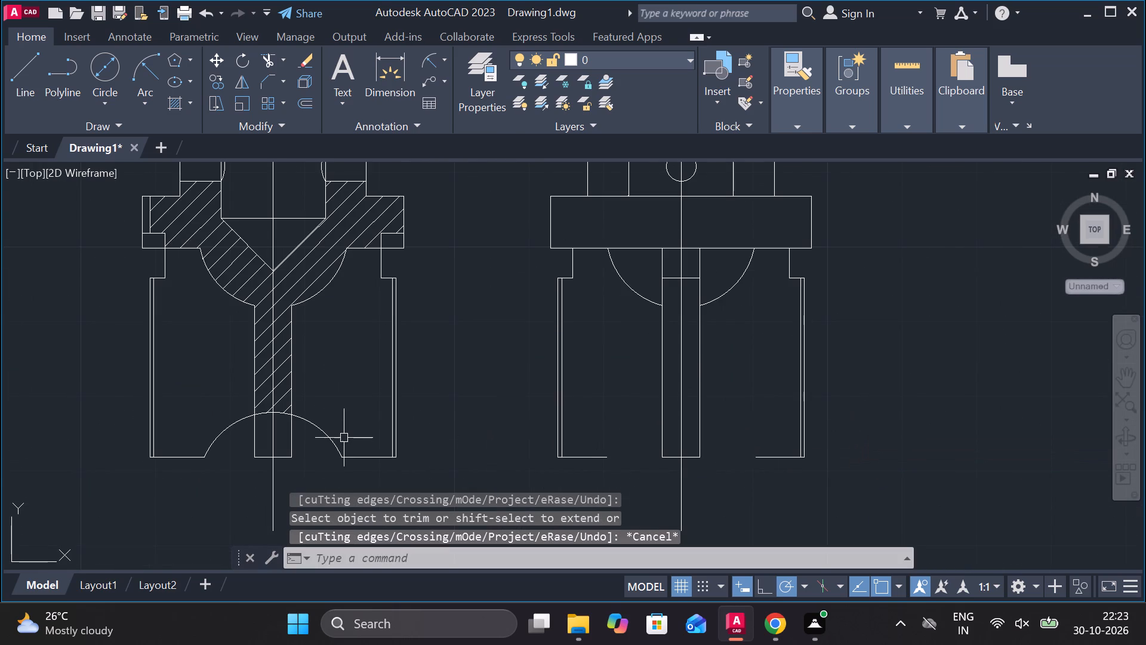
Draw guide lines from the stem's bottom midpoint in the undimensioned unsectioned view: 6 straight up and a short horizontal to the side.
key(l)
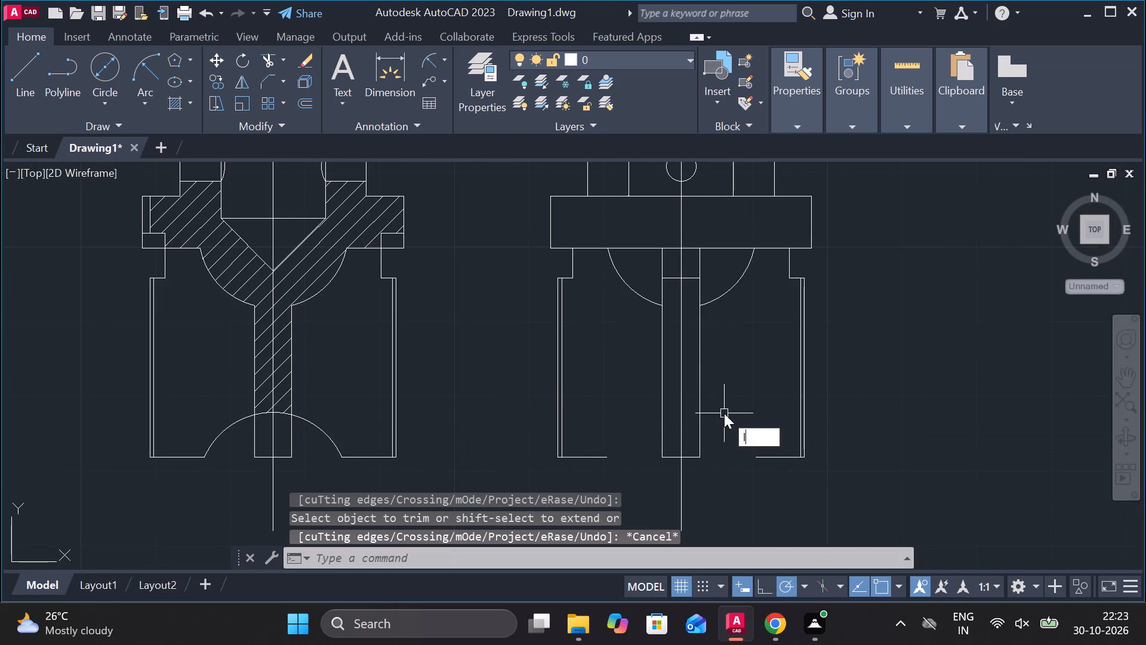
key(Return)
click(680, 453)
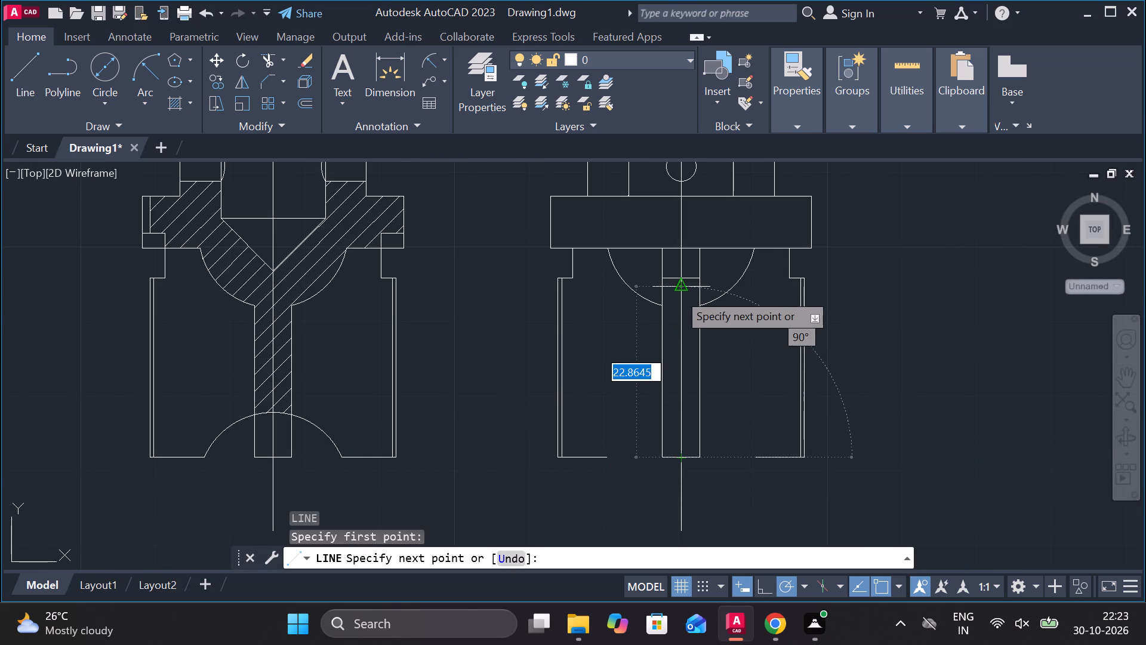
key(6)
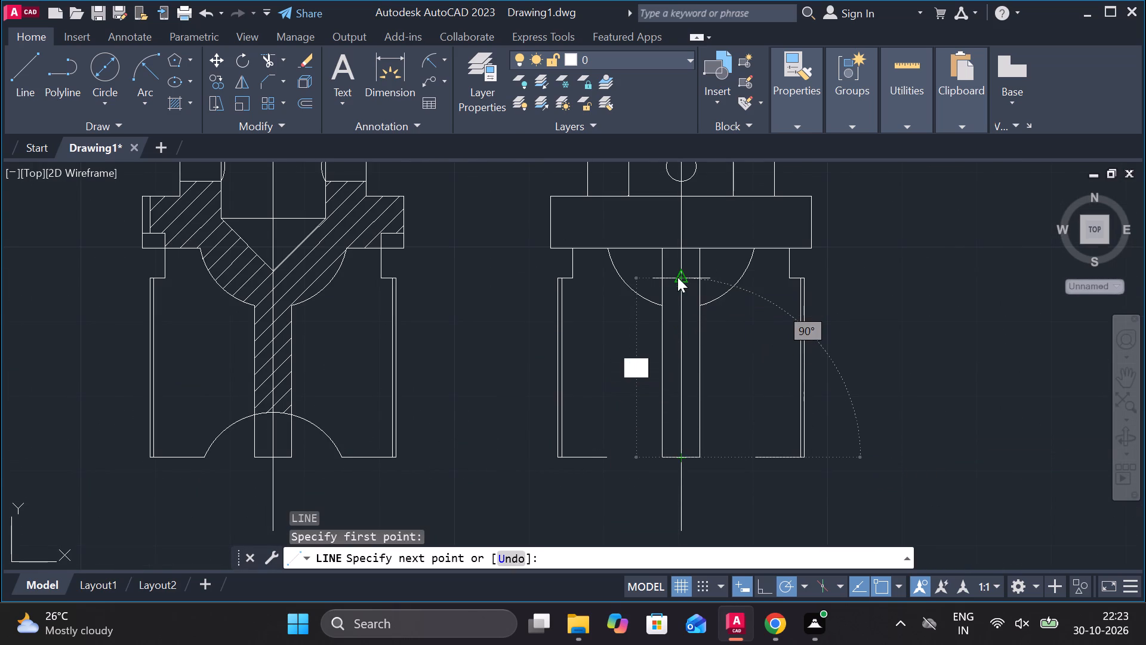
key(Return)
click(738, 404)
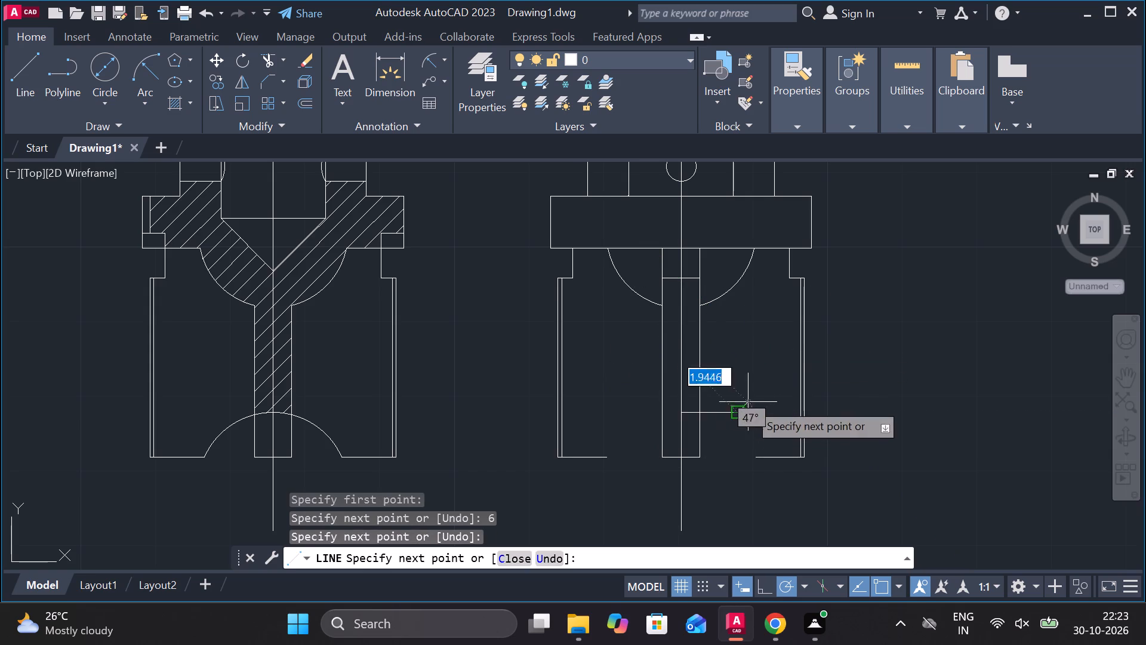
middle_drag(748, 402, 802, 362)
key(Escape)
Copy the section's notch arc by its top point onto the guide line corner in the unsectioned view.
click(377, 395)
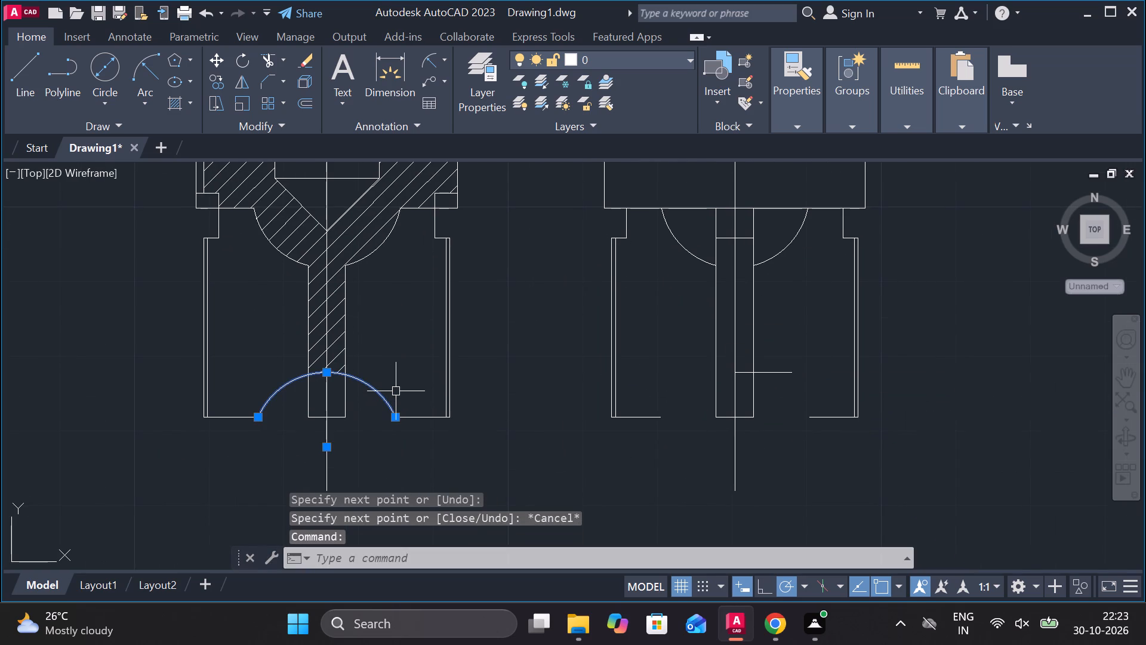
text(co)
key(Return)
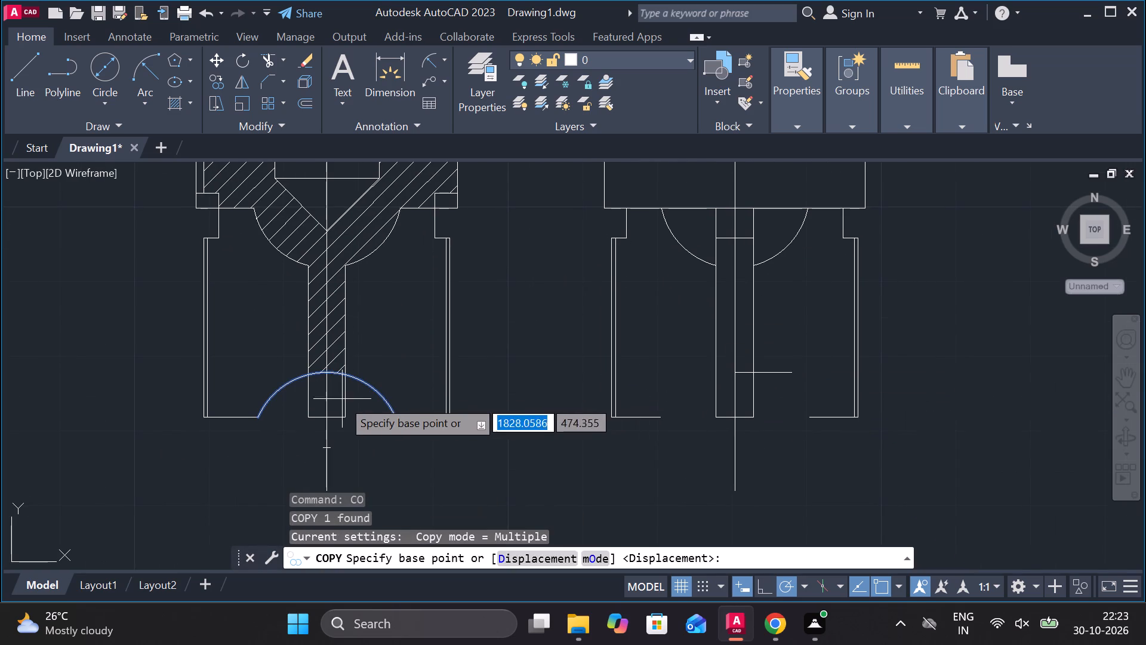
click(328, 377)
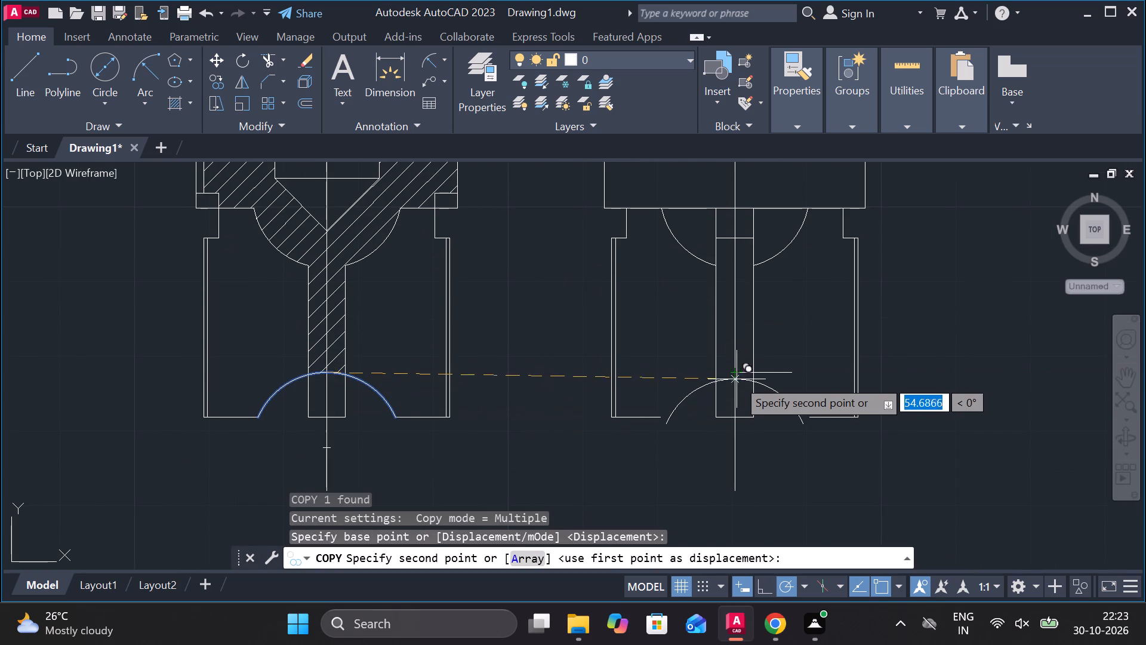
click(737, 377)
key(Escape)
Extend the bottom edges on both sides to meet the copied notch arc in the undimensioned unsectioned view.
text(ex)
key(space)
click(825, 420)
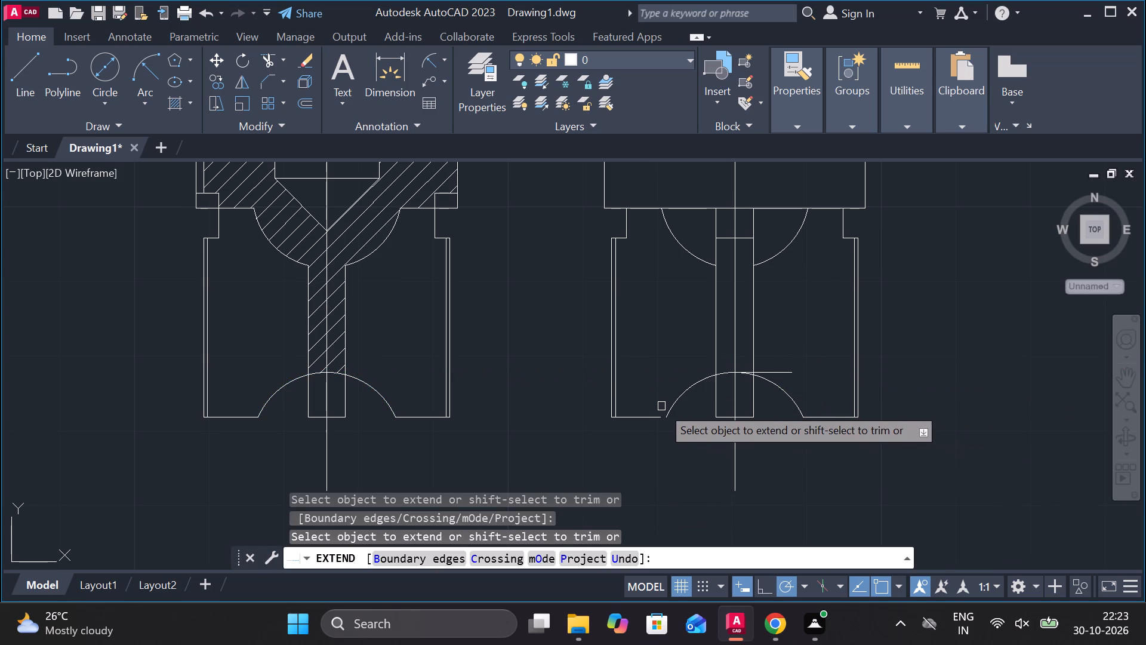
click(648, 417)
key(grave)
key(Escape)
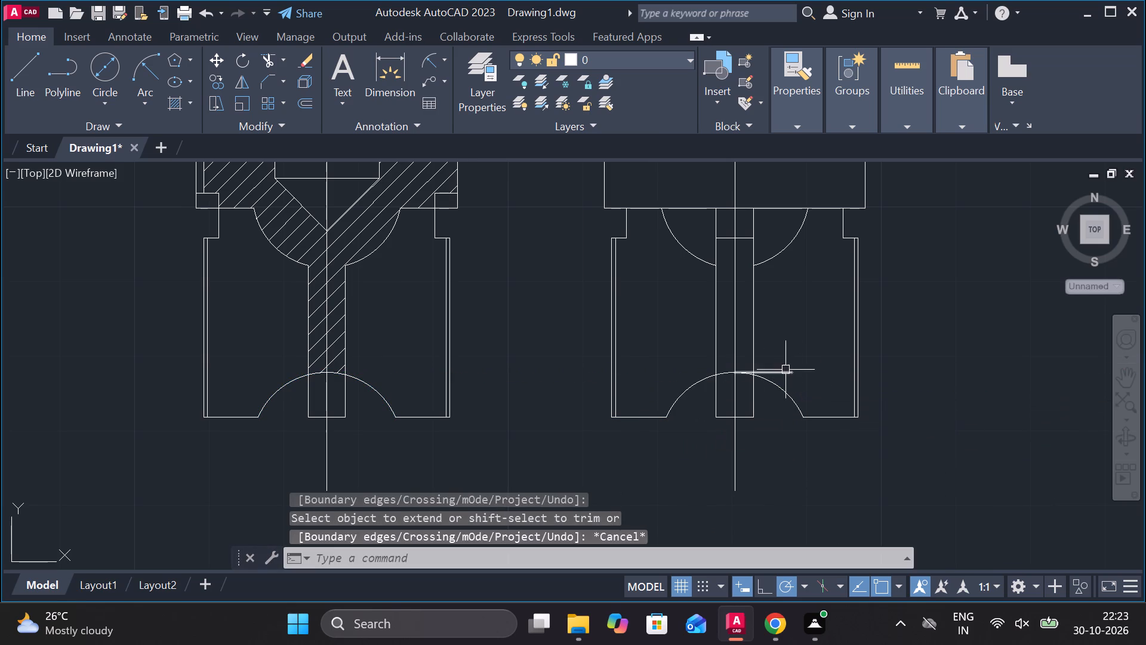
Erase the short horizontal guide line at the top of the unsectioned view's notch arc.
click(784, 369)
text(e)
key(space)
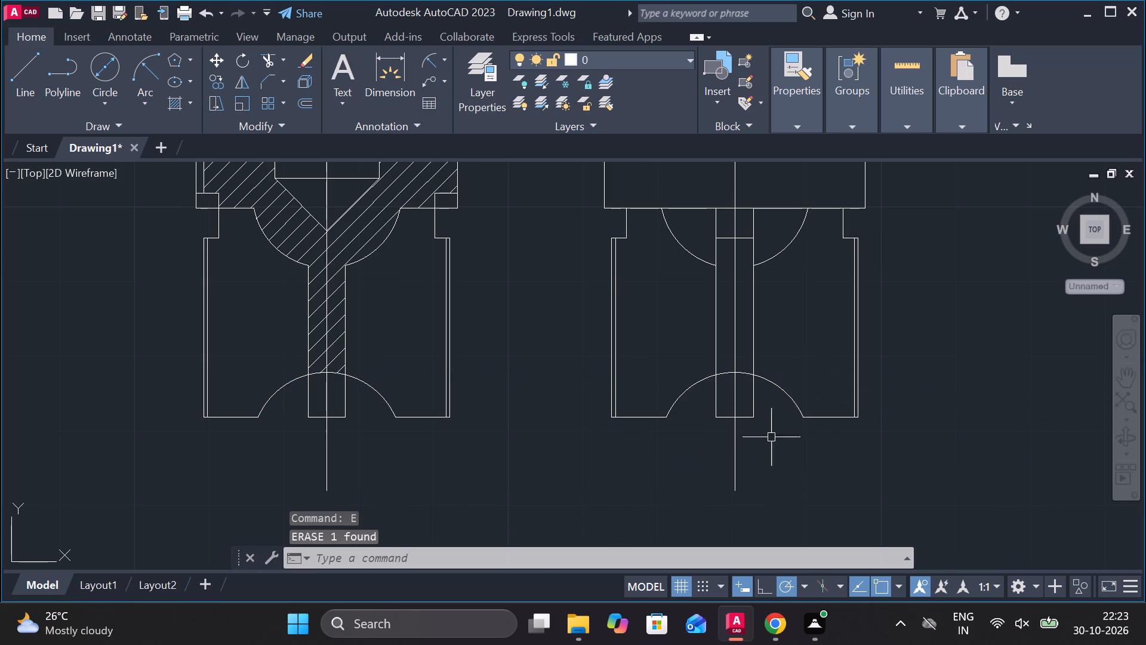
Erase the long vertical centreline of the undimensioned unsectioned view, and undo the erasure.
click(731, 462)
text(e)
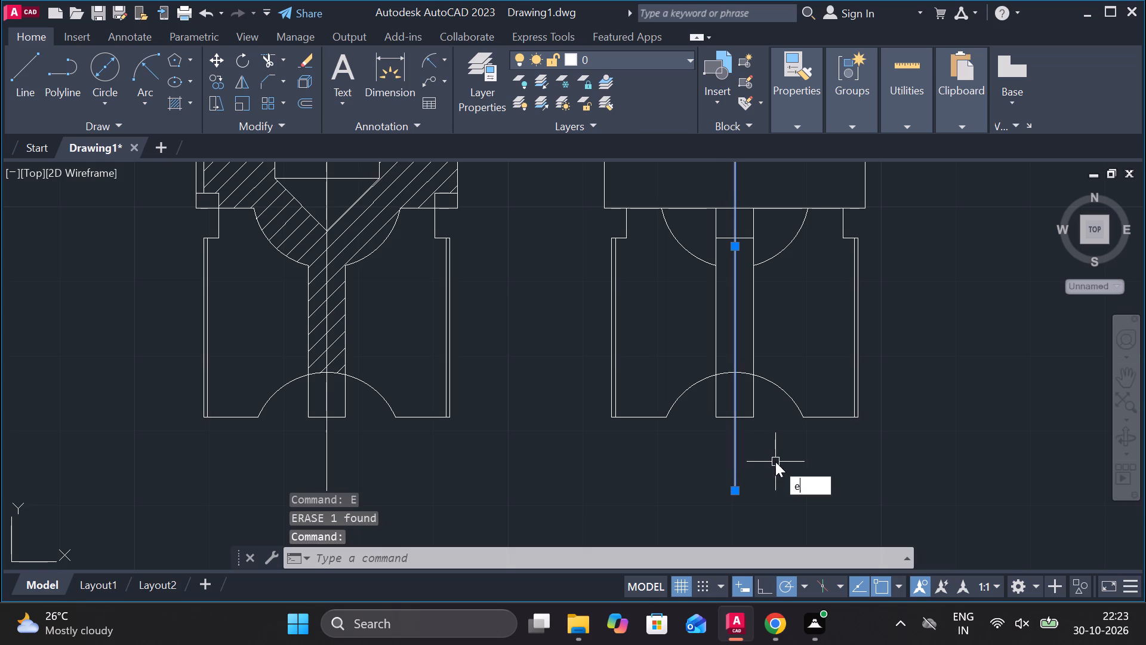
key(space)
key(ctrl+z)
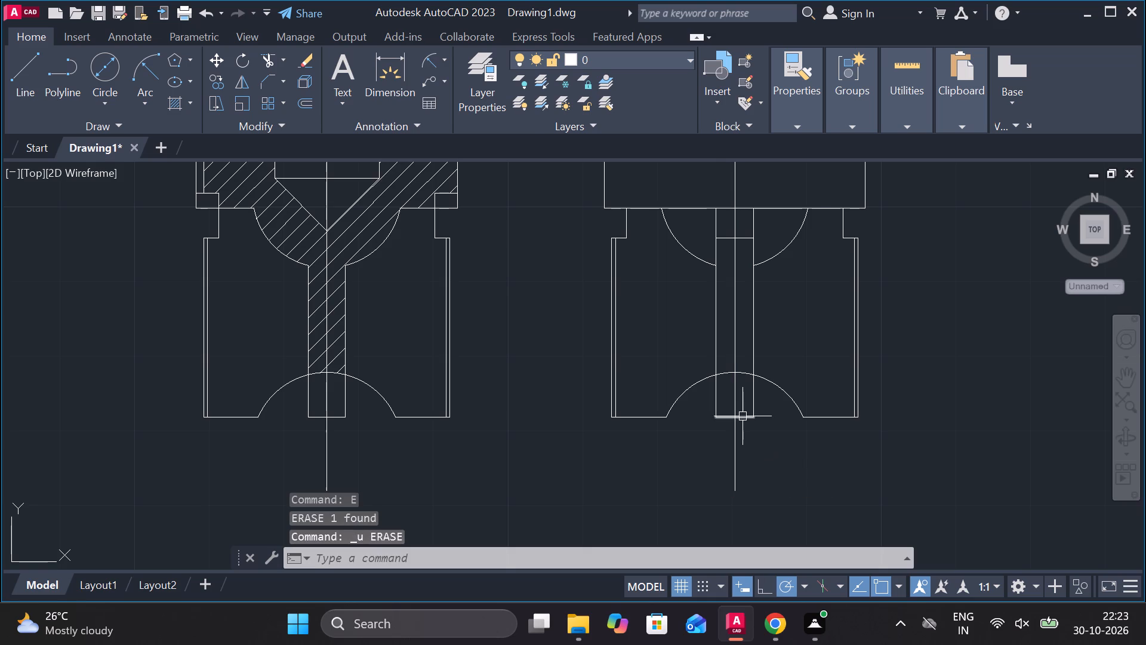
Erase the short vertical guide line between the stem's bottom edge and the notch arc's top in the unsectioned view.
click(738, 400)
text(e)
key(space)
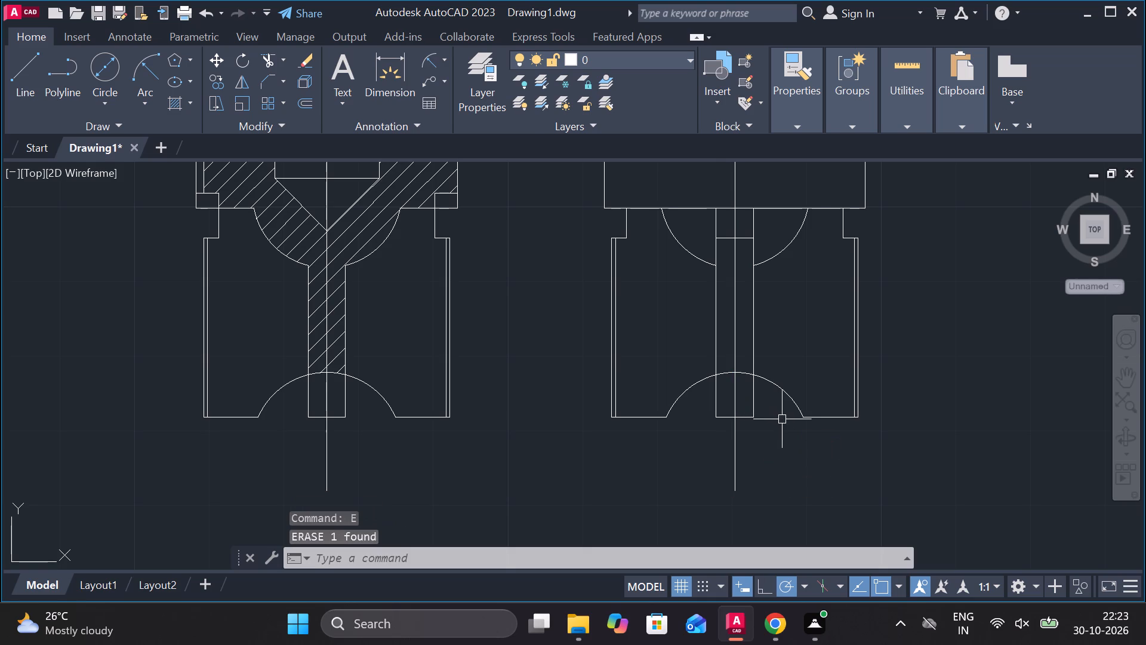
Trim the notch arc inside the stem on both sides of the centreline in the undimensioned unsectioned view.
scroll(753, 377, up, 2)
text(tr)
key(space)
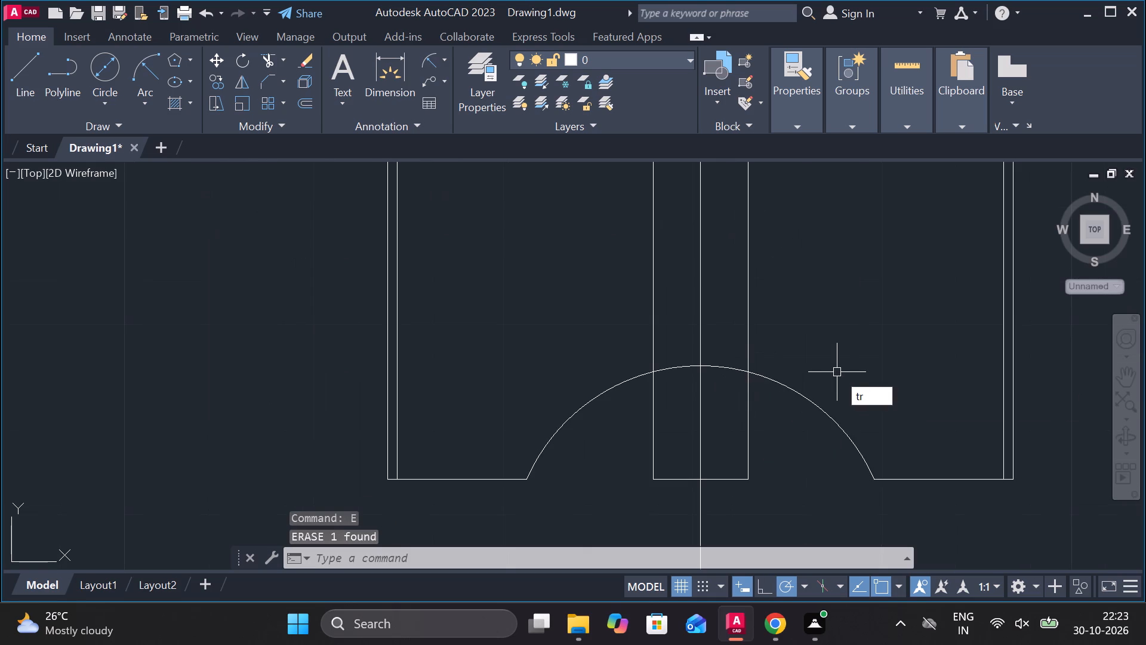
click(727, 371)
click(673, 370)
scroll(686, 370, down, 3)
scroll(830, 382, down, 3)
middle_drag(509, 306, 823, 339)
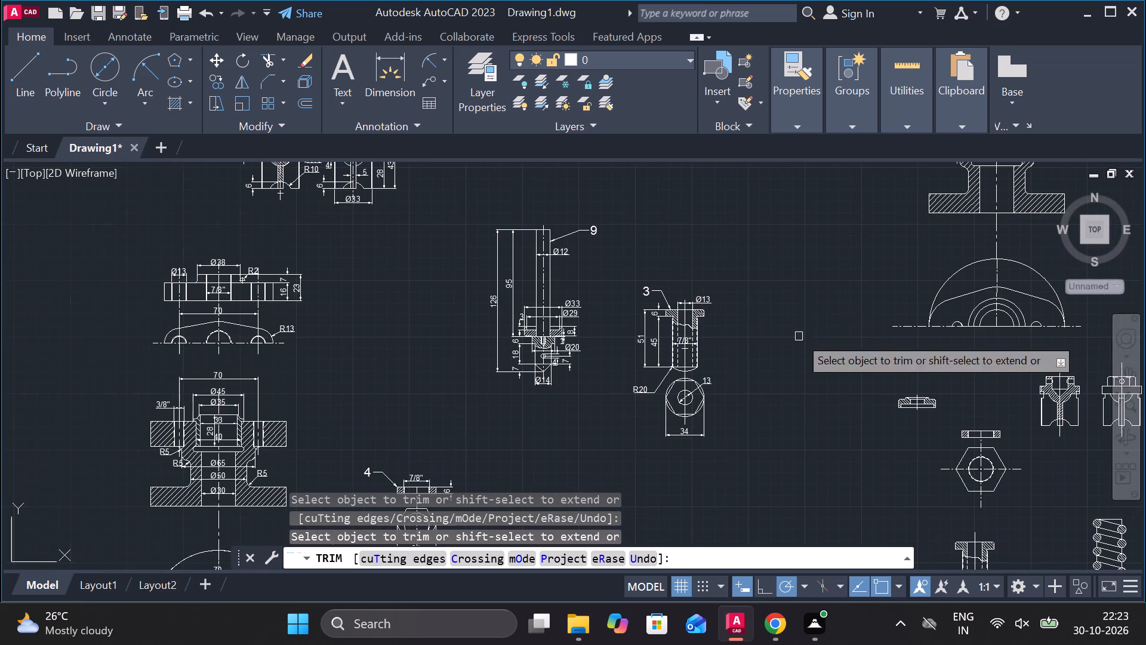
middle_drag(430, 253, 617, 376)
scroll(603, 281, up, 1)
key(Escape)
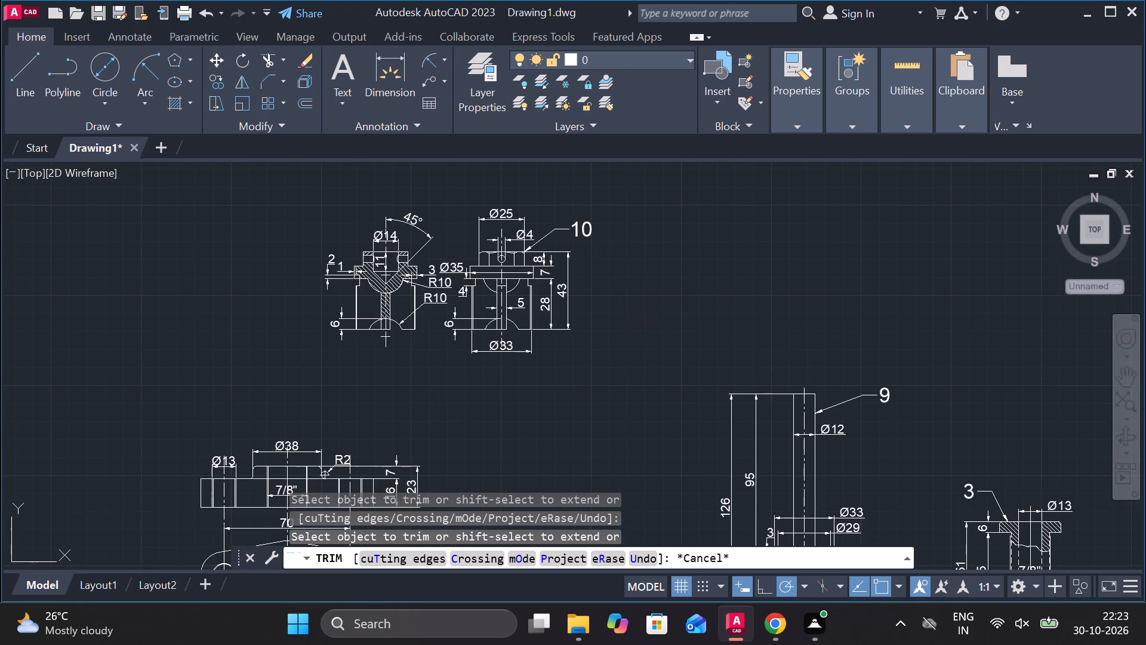
Add a leader labelled 8, with text height 8, from the top corner of the Ø33 collar on the dimensioned spindle.
scroll(655, 301, down, 3)
middle_drag(668, 383, 626, 336)
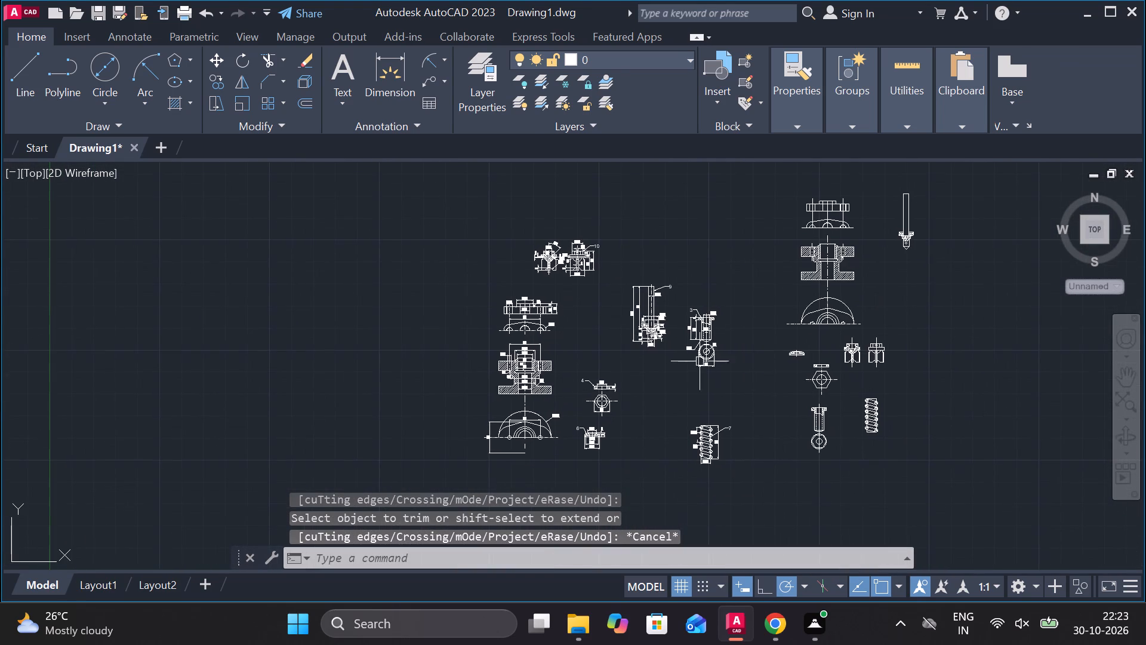
scroll(573, 330, up, 2)
middle_drag(796, 397, 676, 342)
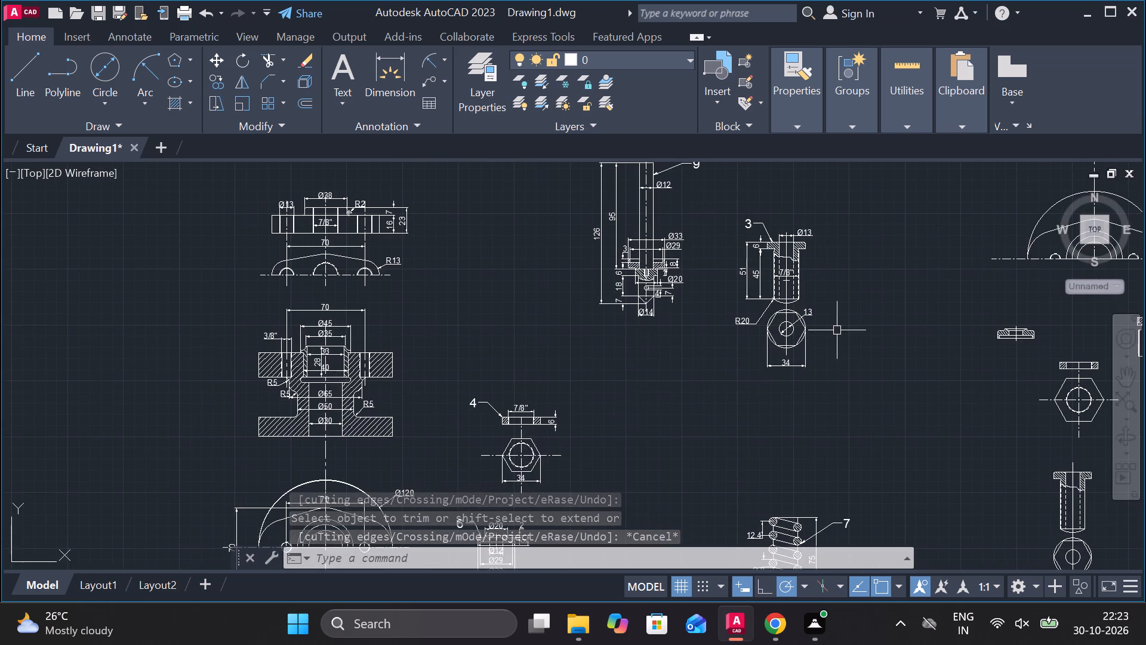
scroll(840, 314, up, 1)
middle_drag(840, 315, 733, 398)
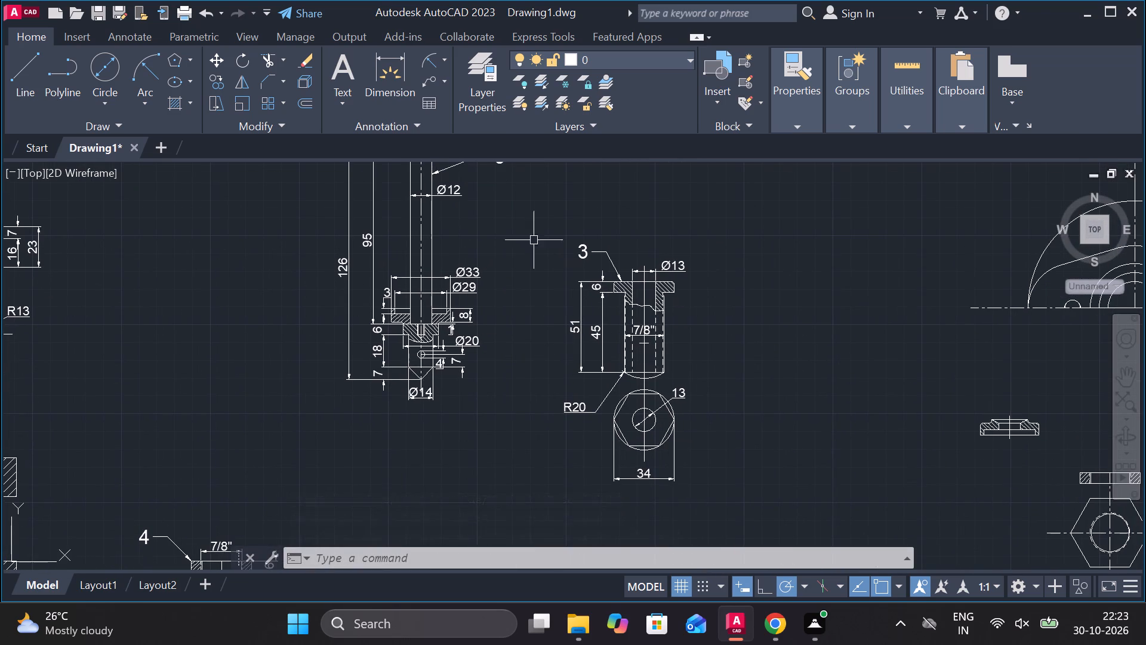
click(427, 80)
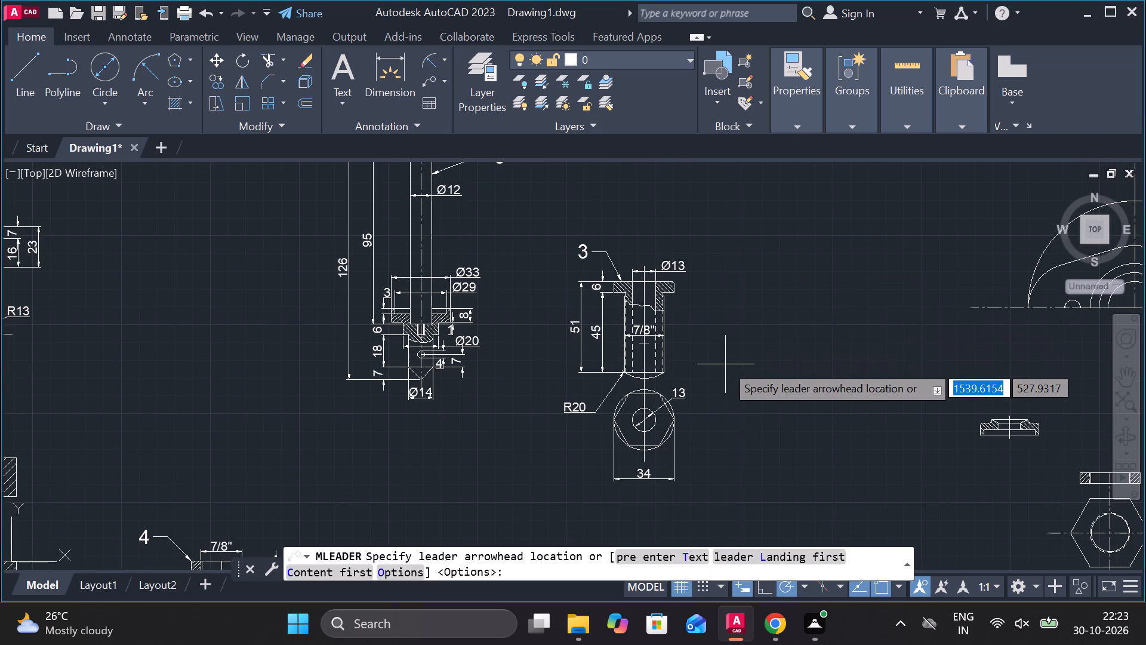
scroll(732, 367, down, 1)
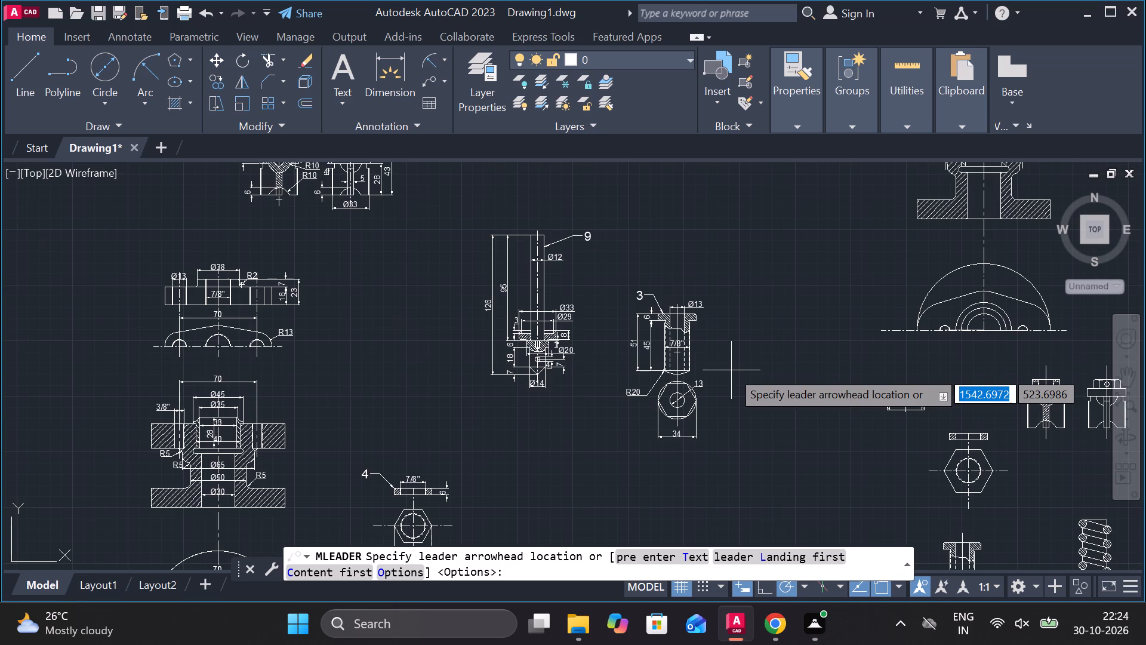
scroll(451, 334, up, 2)
scroll(753, 317, up, 2)
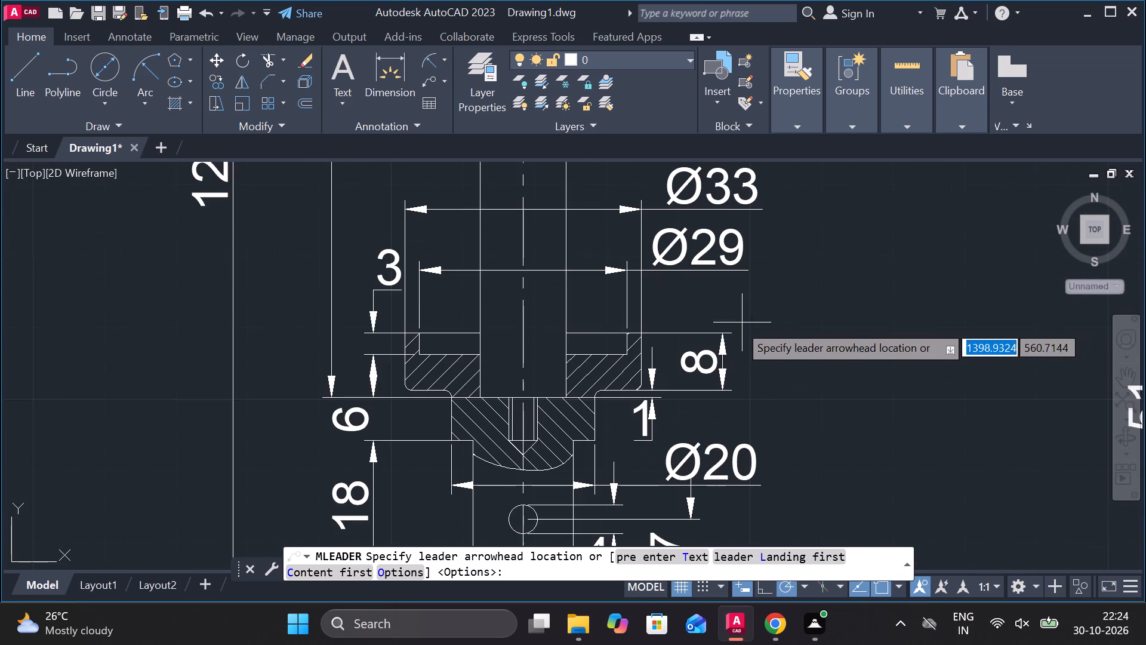
click(648, 331)
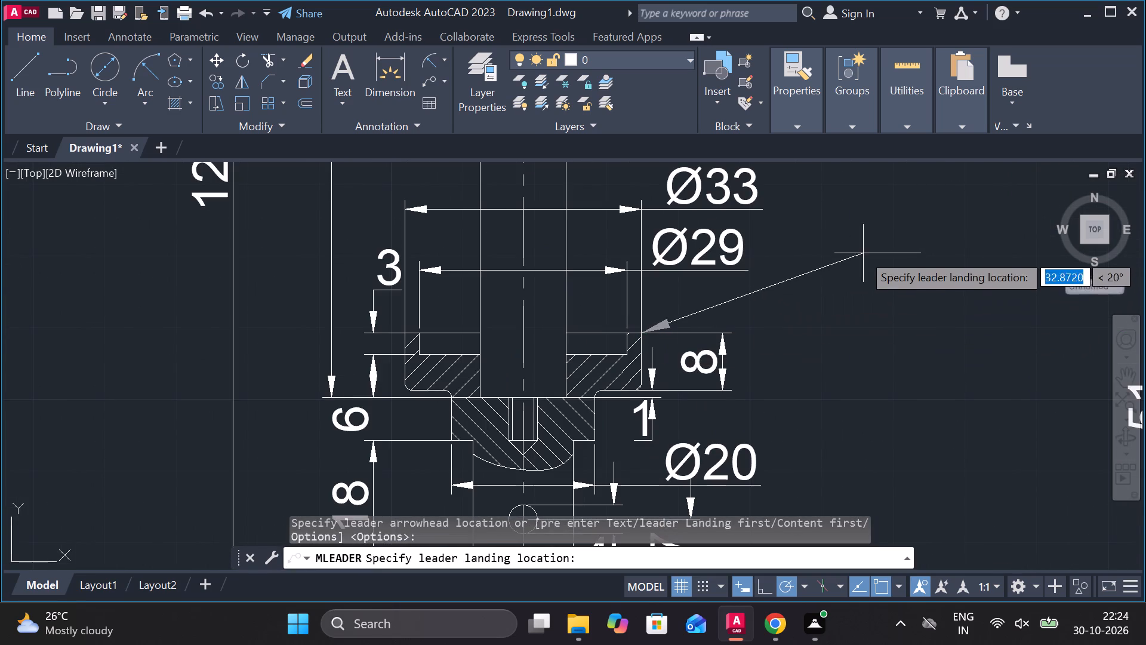
click(837, 265)
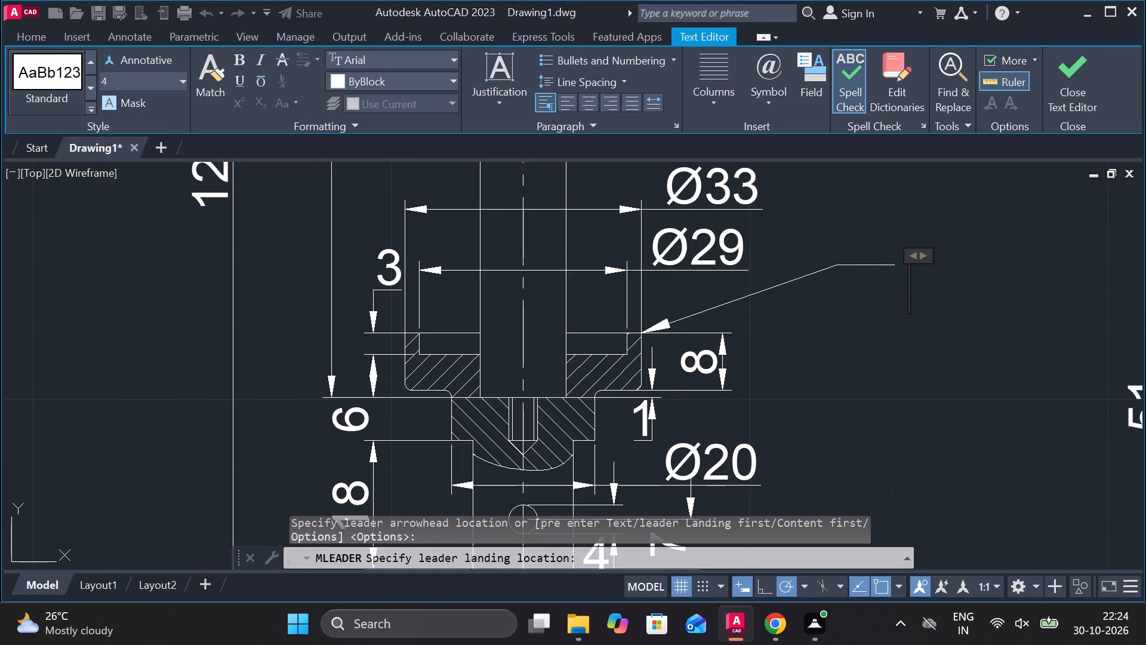
click(135, 80)
key(8)
key(Return)
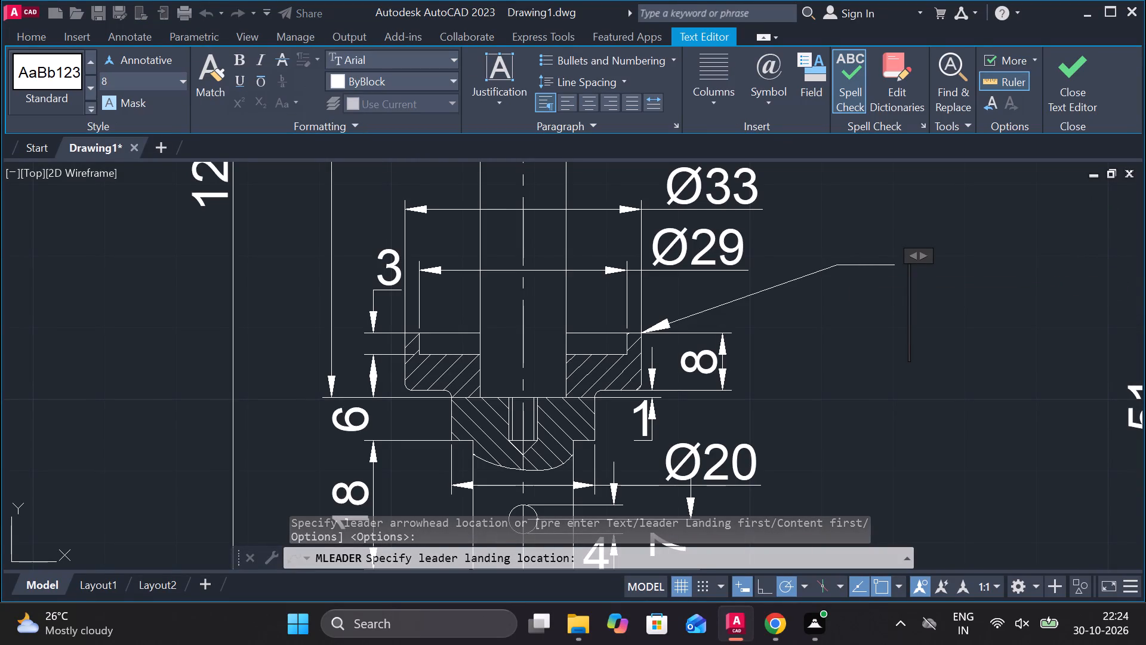
key(8)
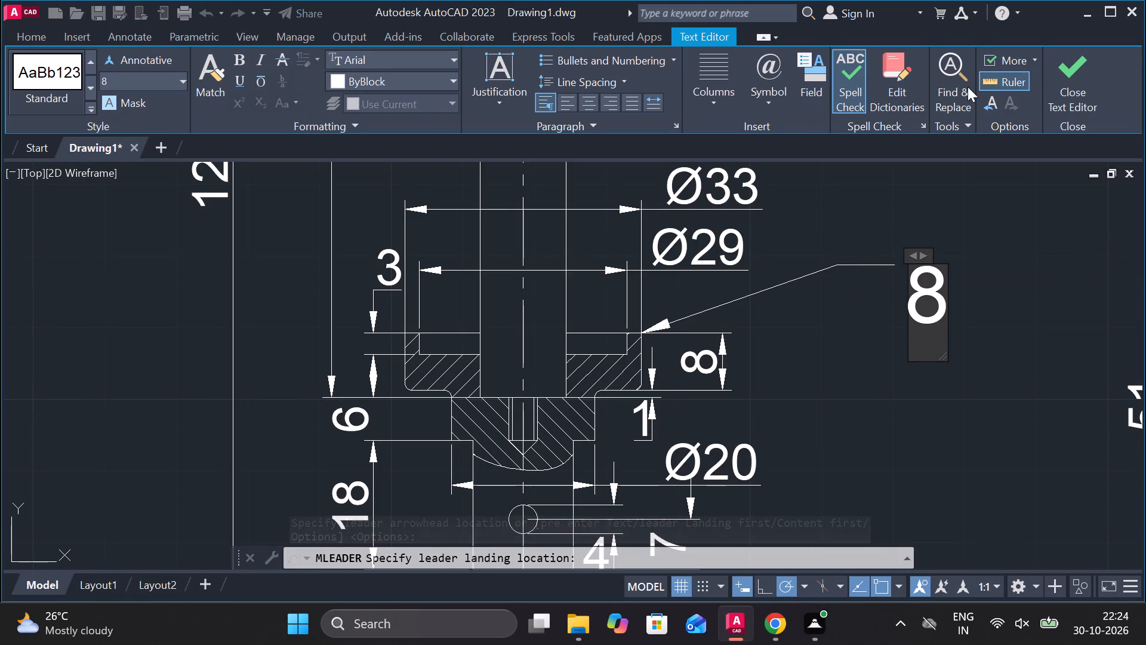
click(1055, 75)
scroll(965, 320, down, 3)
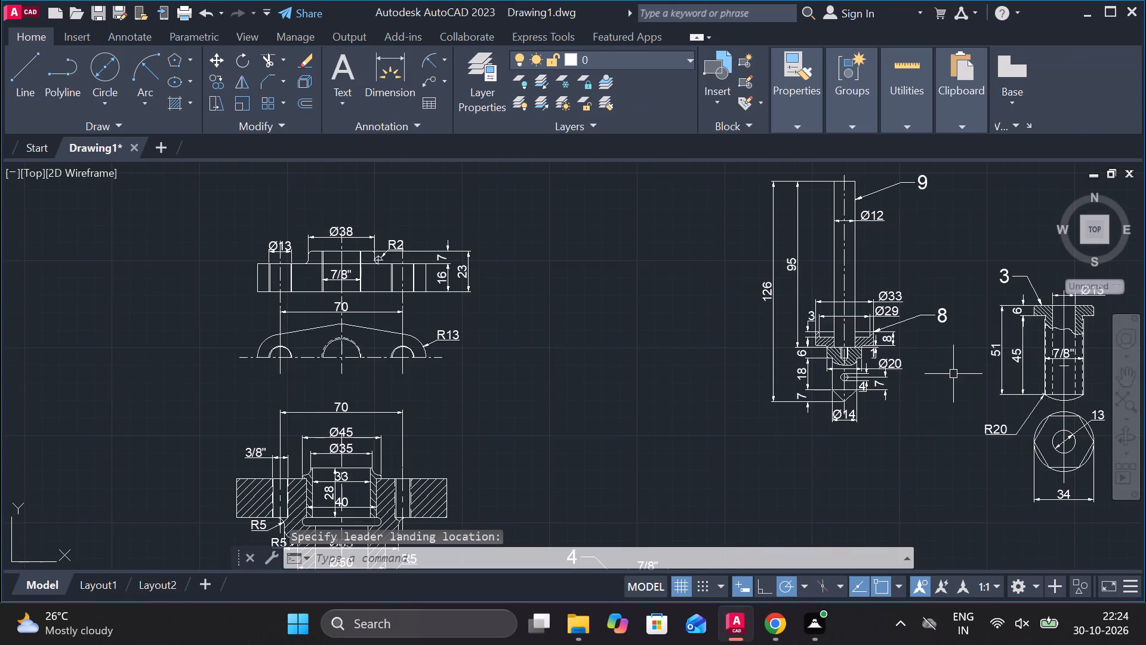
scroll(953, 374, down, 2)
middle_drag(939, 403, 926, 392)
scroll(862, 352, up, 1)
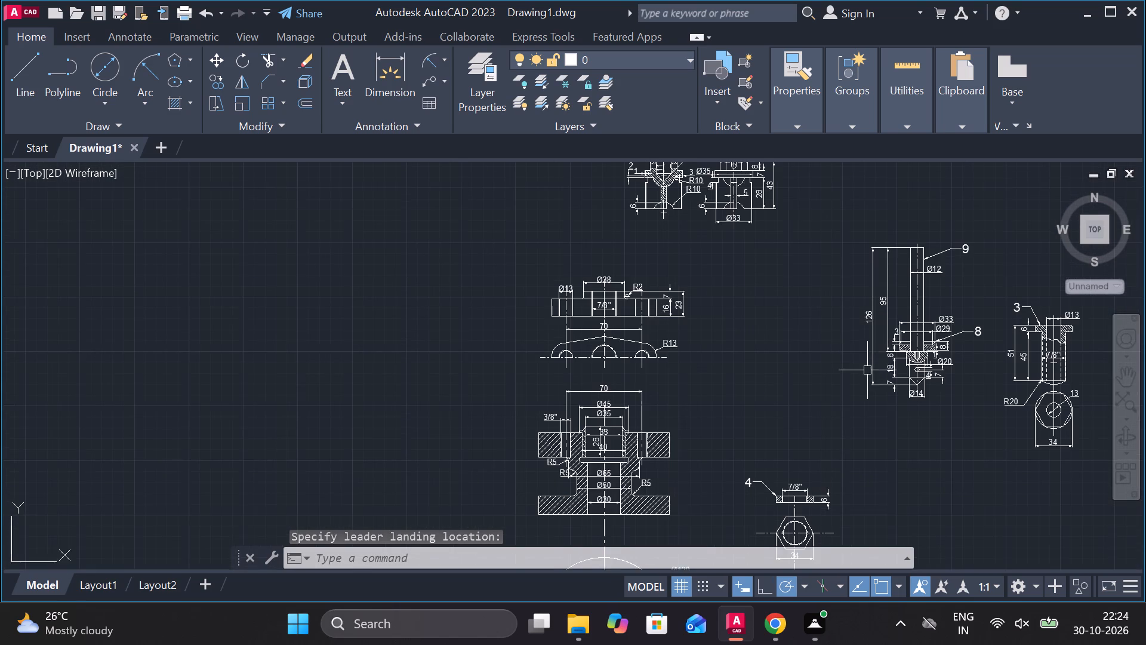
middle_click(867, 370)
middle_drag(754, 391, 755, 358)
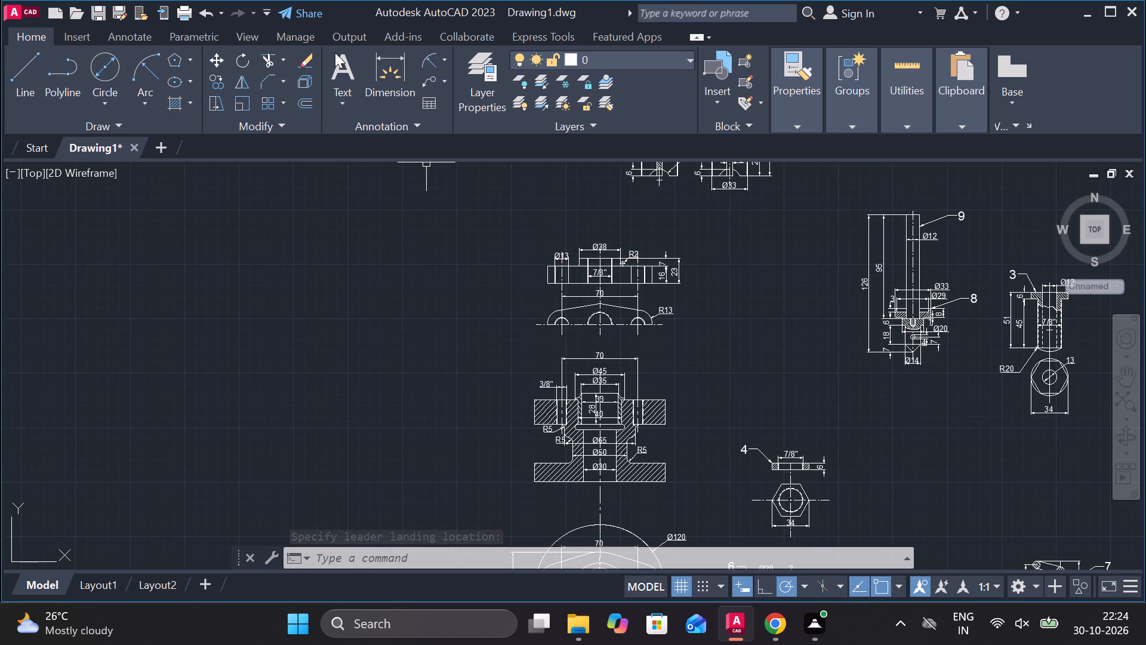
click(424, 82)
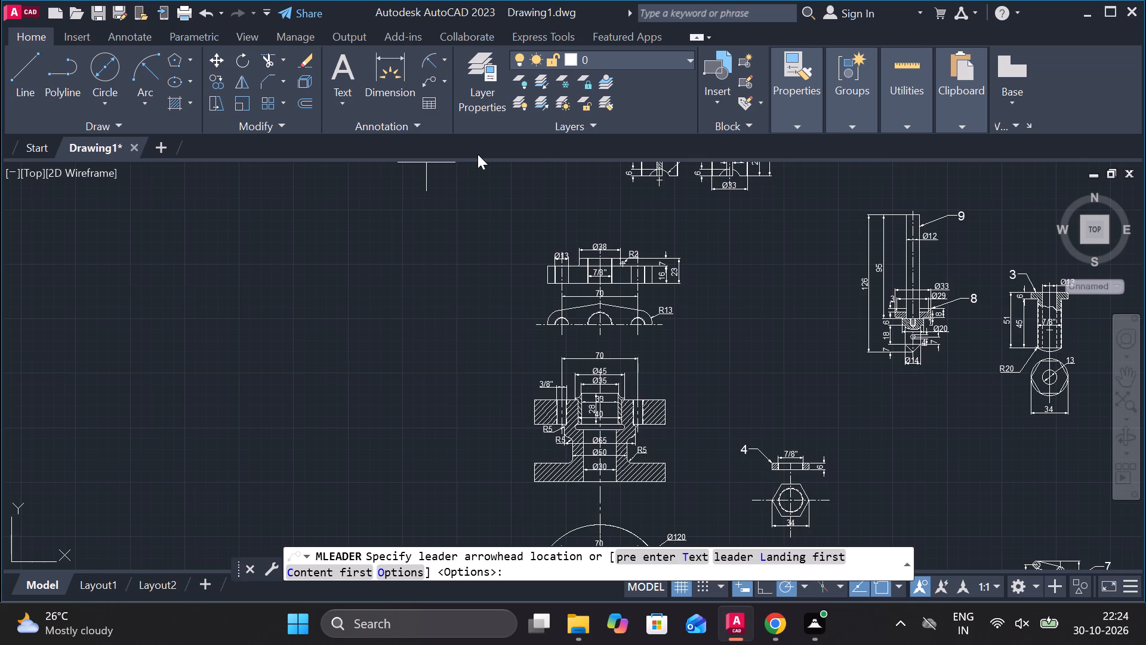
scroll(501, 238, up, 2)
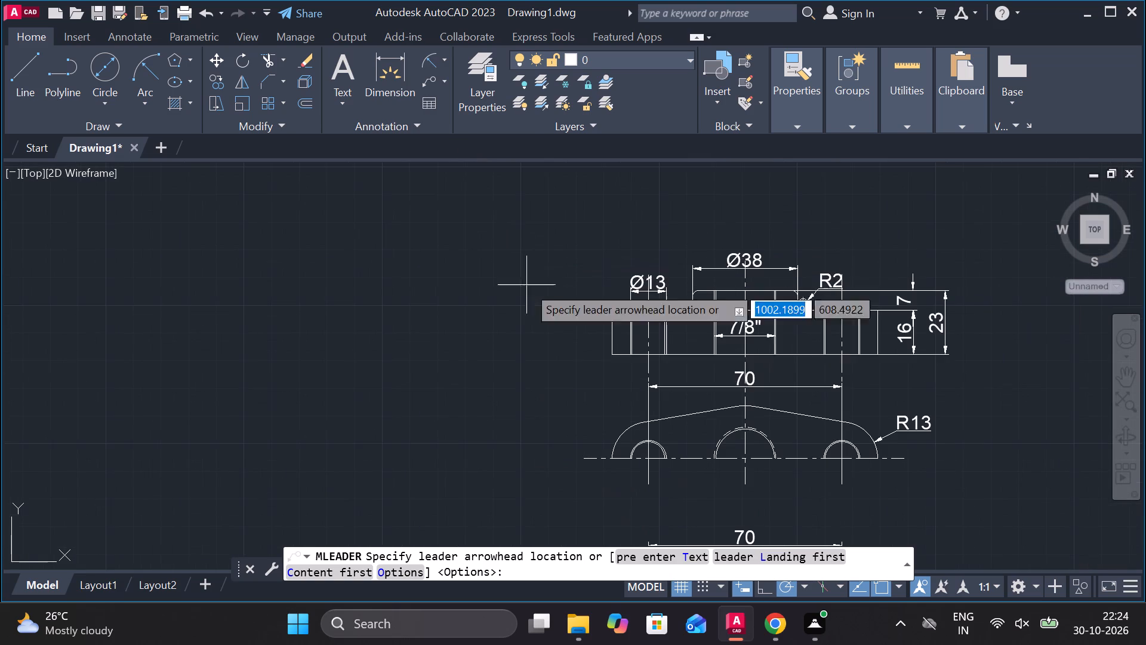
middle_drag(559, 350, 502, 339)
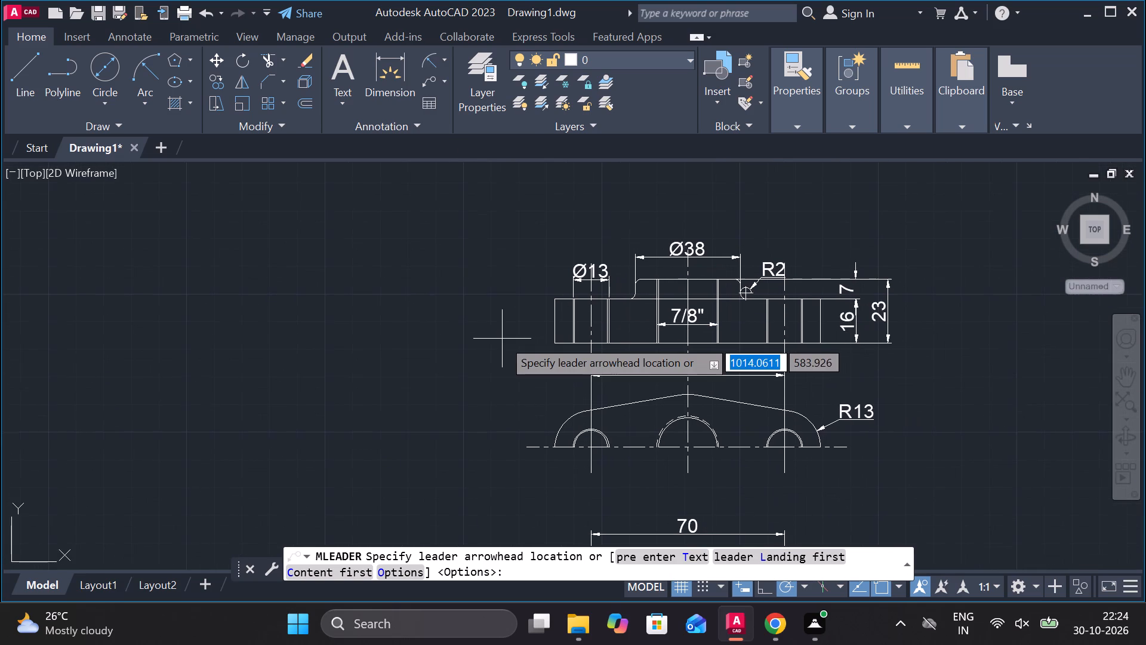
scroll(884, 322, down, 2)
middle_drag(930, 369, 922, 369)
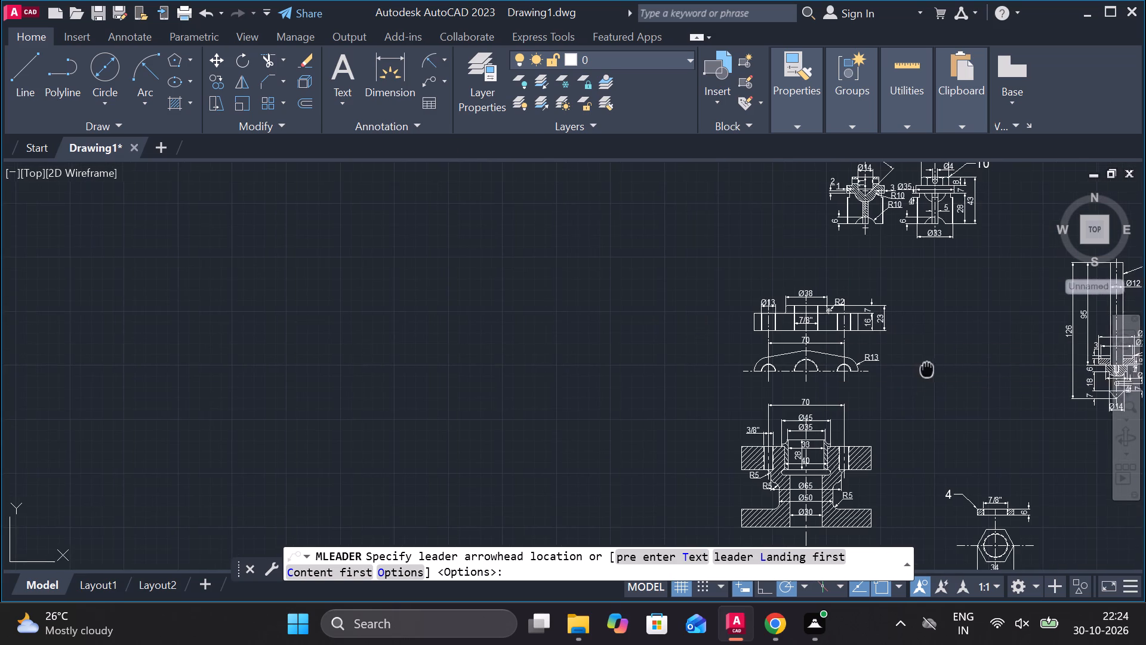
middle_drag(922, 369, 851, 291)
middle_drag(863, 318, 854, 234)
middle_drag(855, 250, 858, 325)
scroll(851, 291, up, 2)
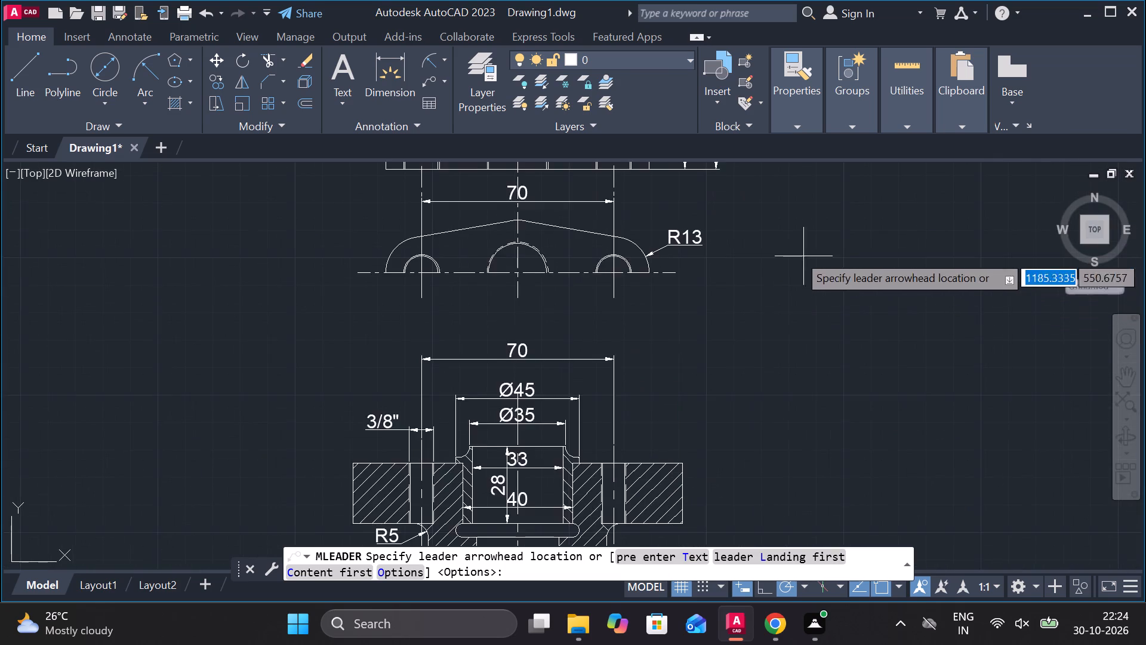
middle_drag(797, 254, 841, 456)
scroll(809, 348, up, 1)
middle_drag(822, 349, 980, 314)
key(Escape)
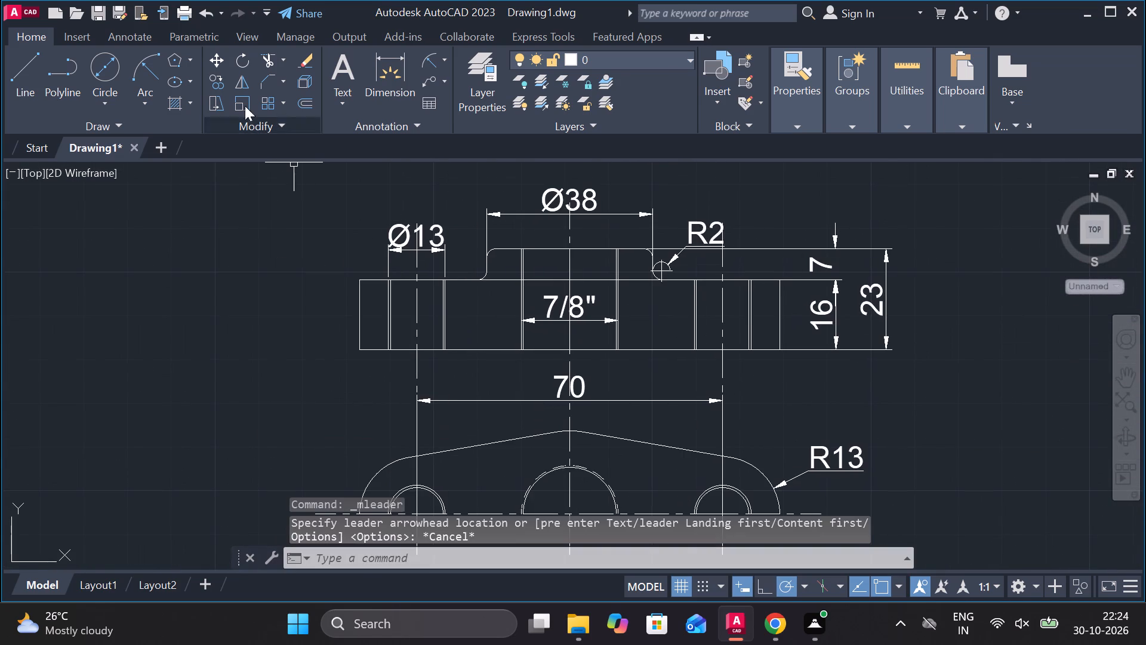
Hatch the solid regions of the dimensioned Ø38-boss flange section with ANSI31, including both halves of the raised boss.
click(173, 103)
scroll(348, 294, up, 2)
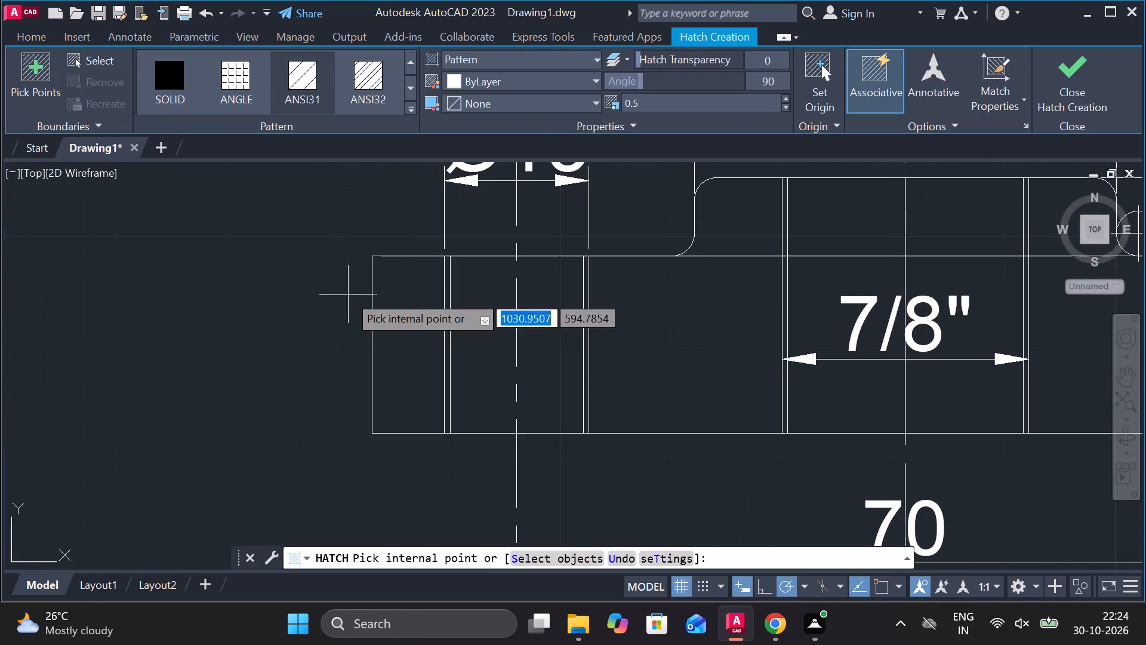
click(300, 75)
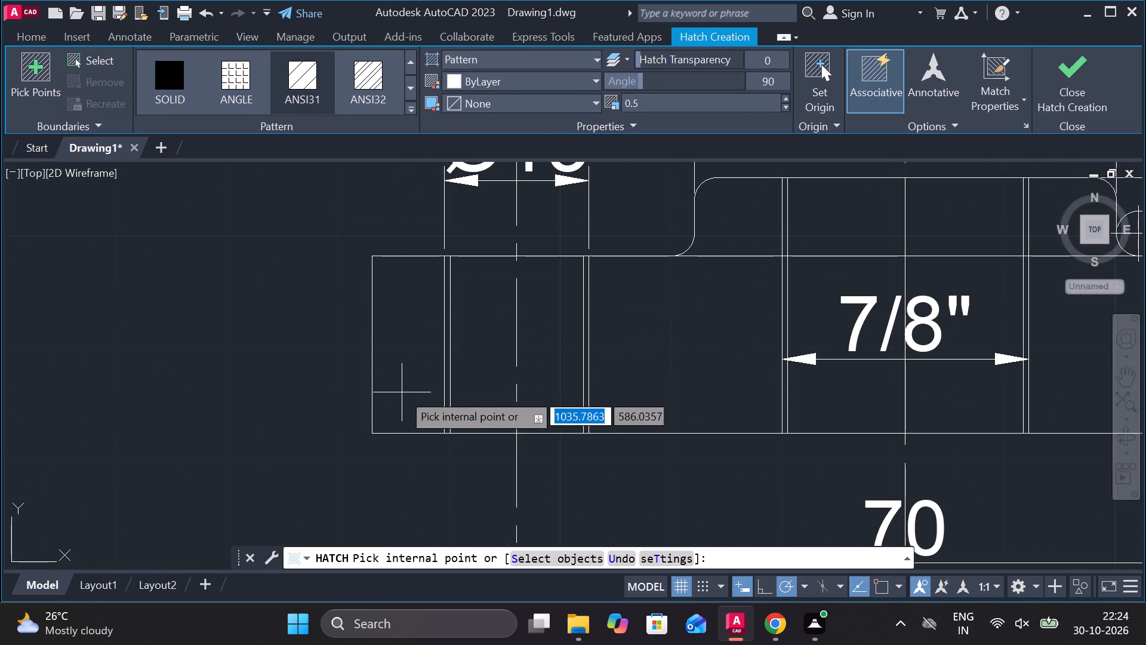
click(402, 392)
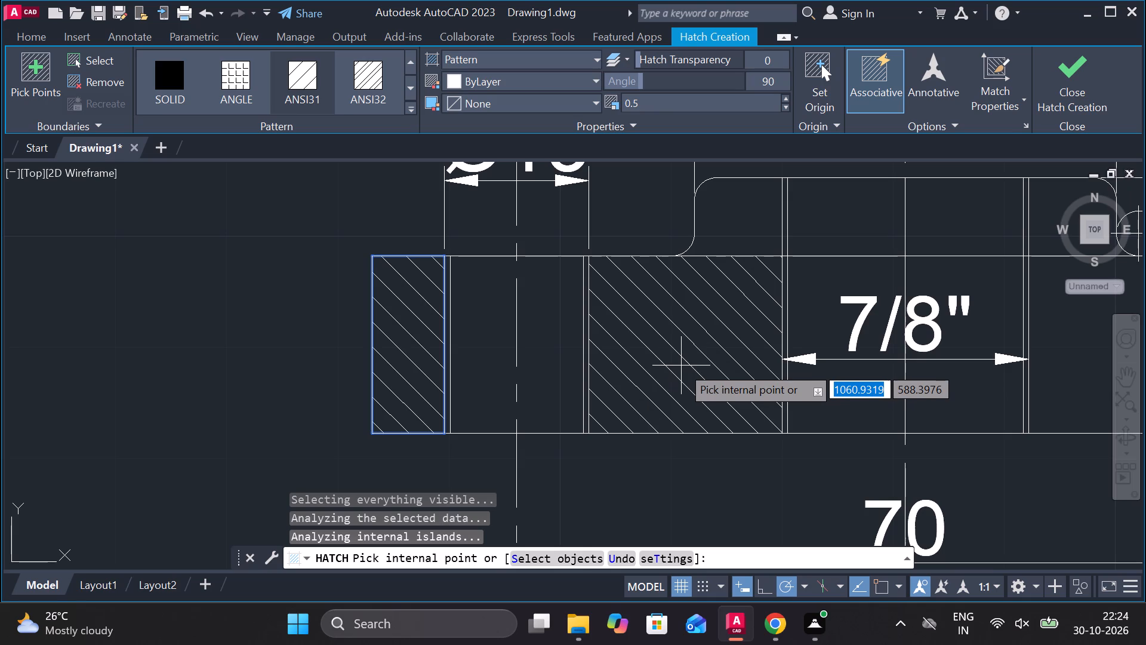
click(681, 367)
middle_drag(701, 370, 670, 370)
scroll(738, 385, down, 1)
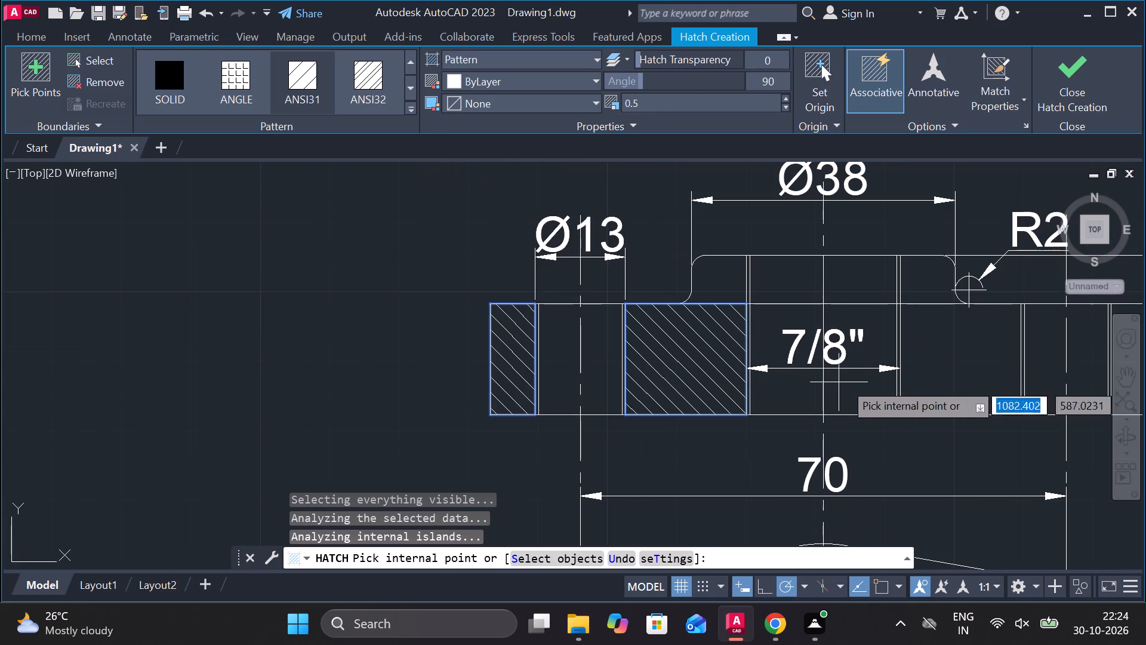
click(918, 360)
middle_drag(913, 360, 679, 357)
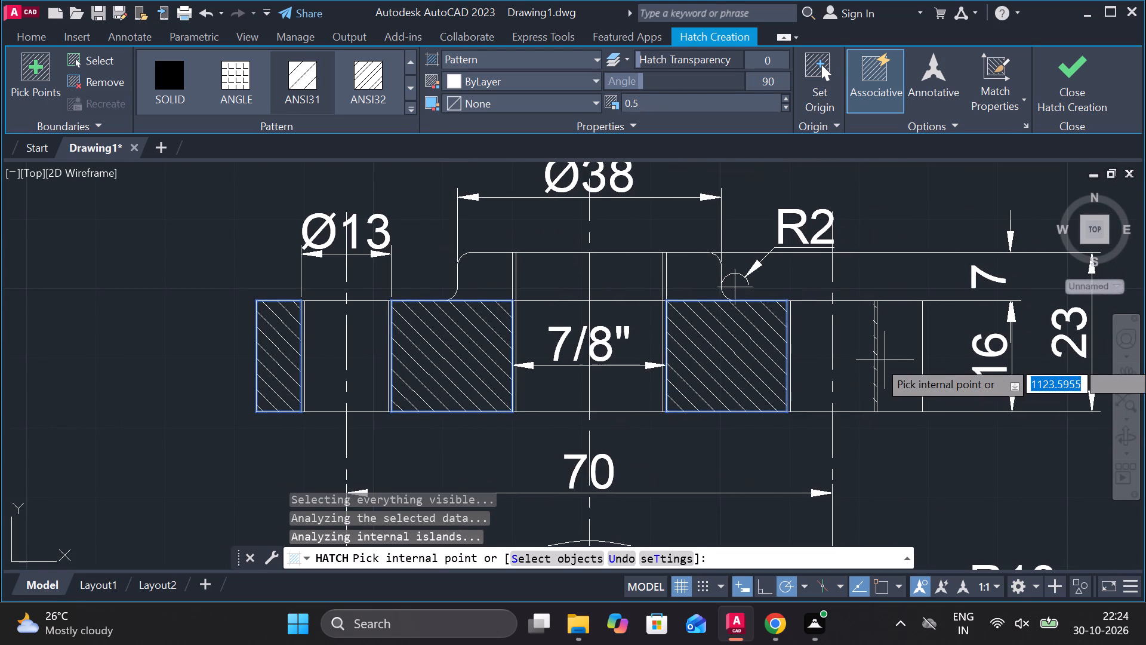
click(892, 355)
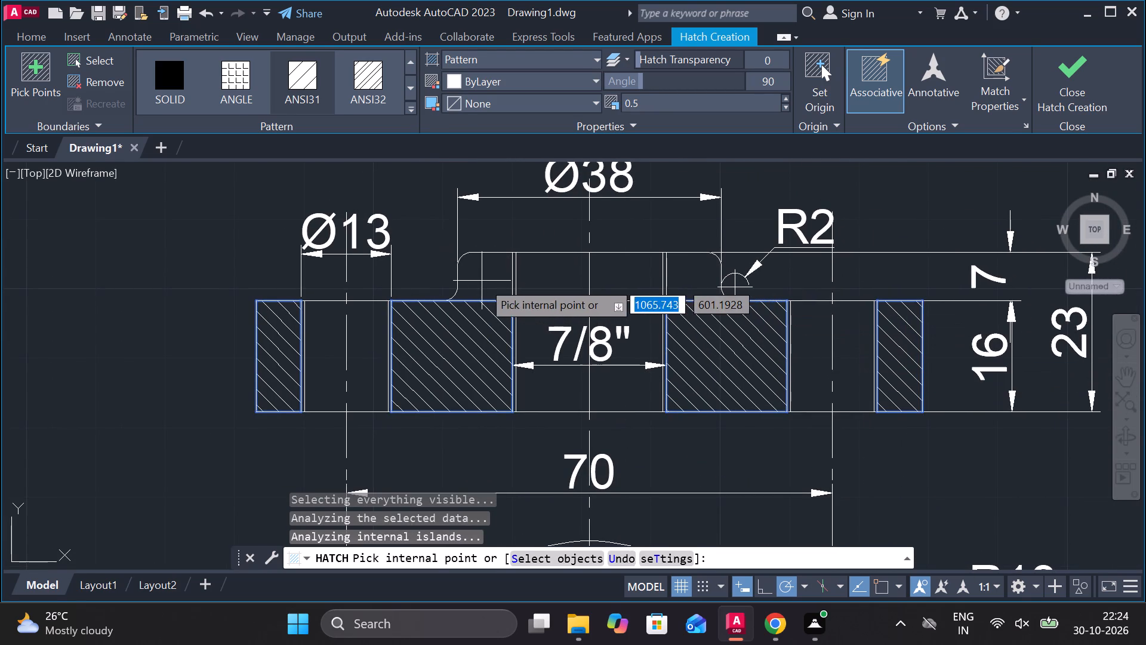
click(482, 281)
click(708, 272)
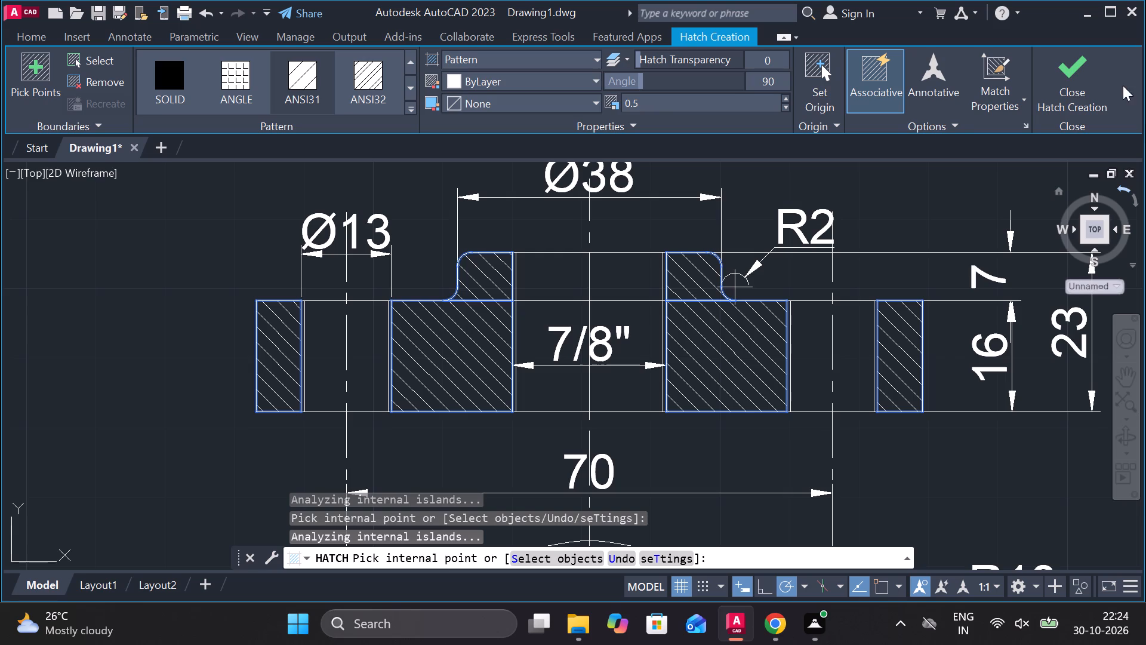
click(1029, 85)
click(1063, 77)
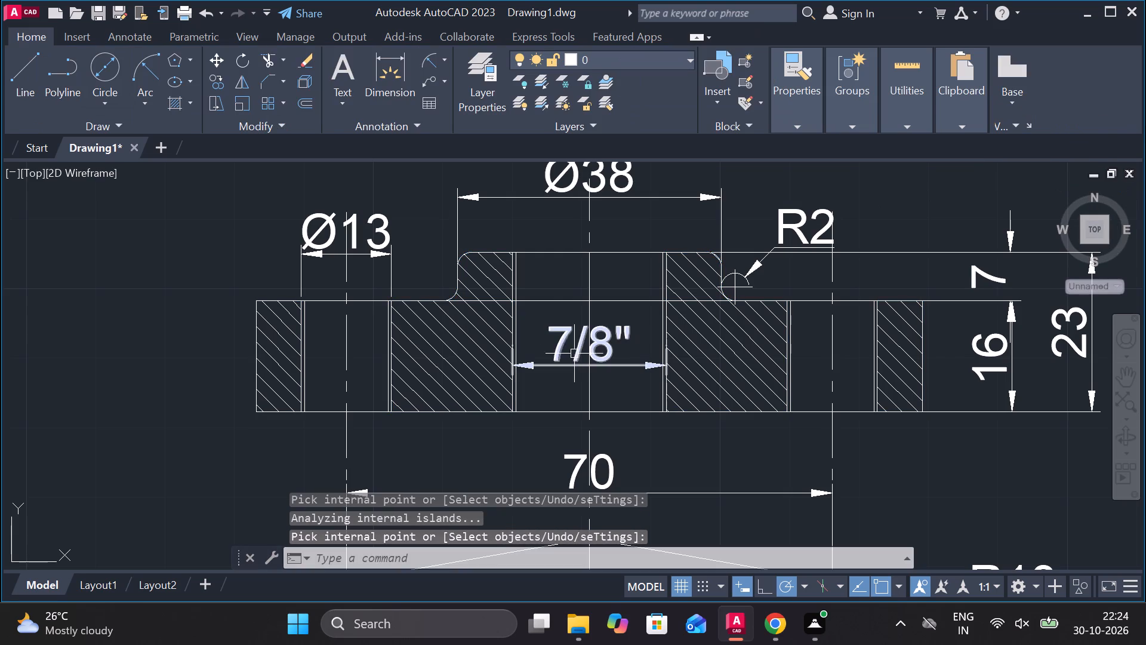
Trim the horizontal flange-top line where it crosses the hatched boss and 7/8" bore, including the stub at the R2 fillet.
scroll(549, 294, up, 1)
key(Escape)
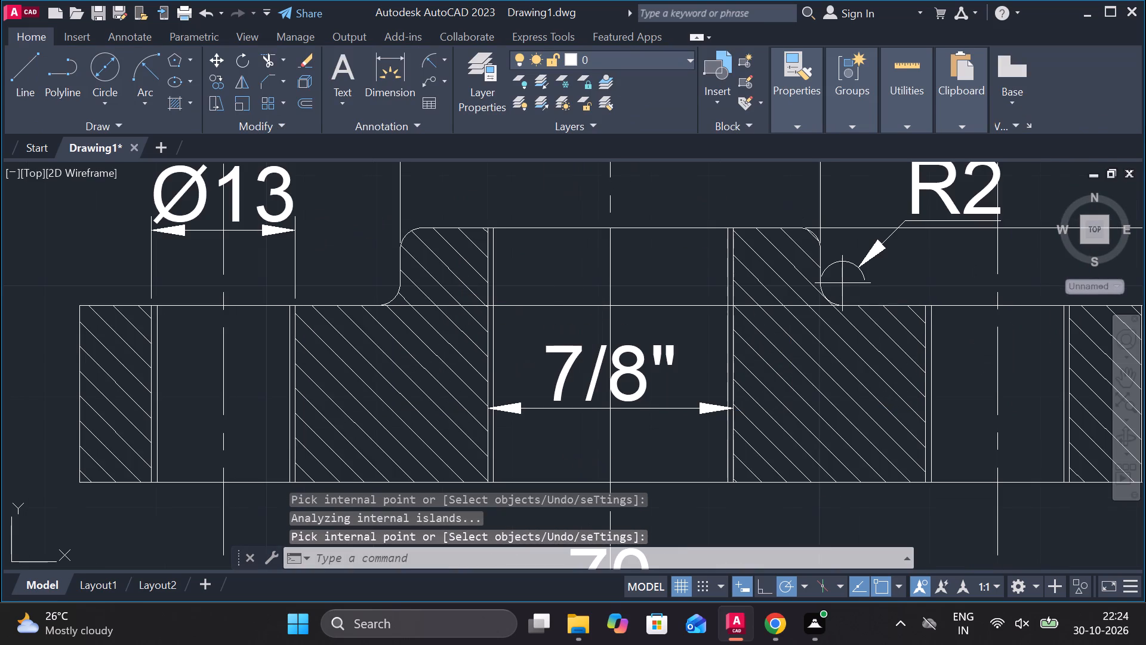
text(tr)
key(space)
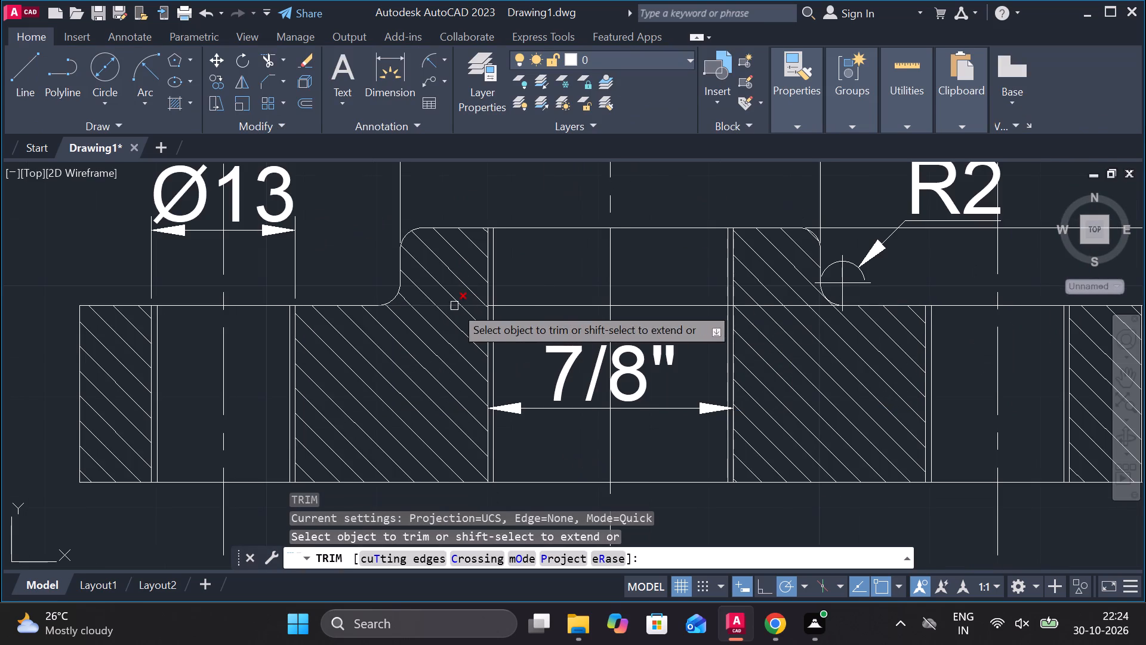
click(449, 306)
click(698, 302)
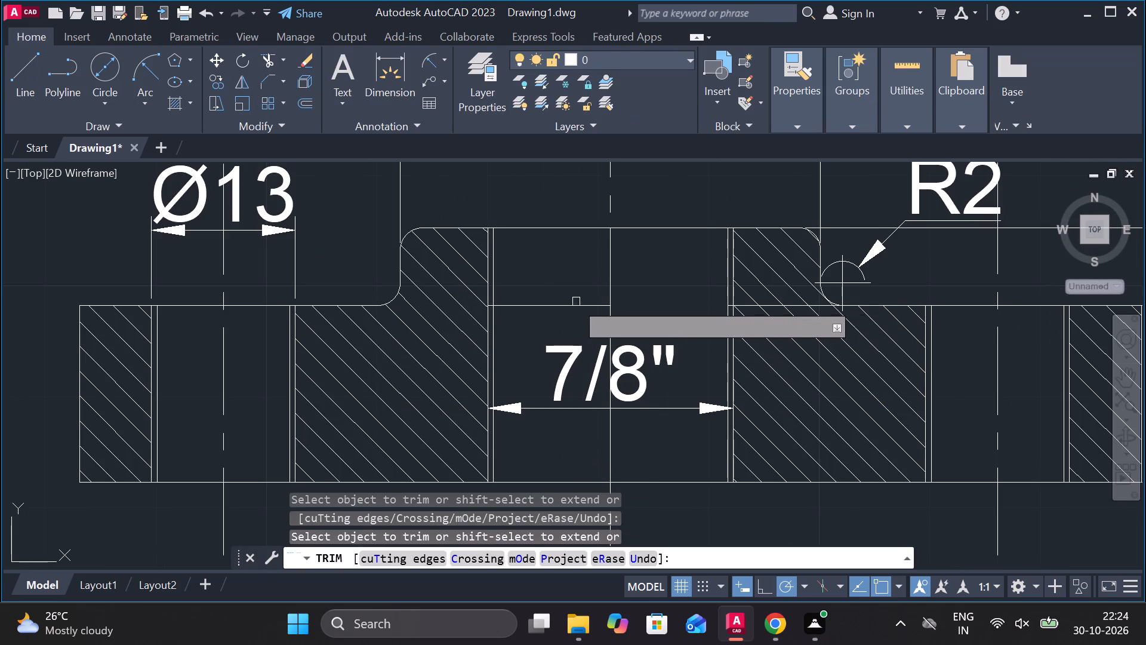
click(575, 302)
click(745, 308)
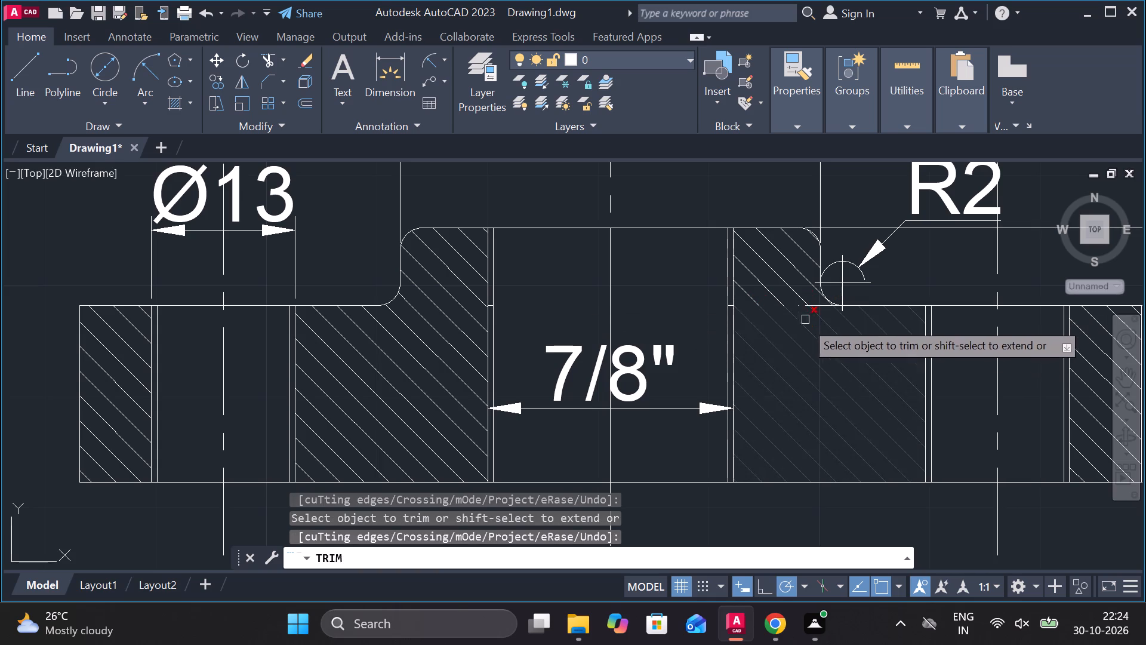
scroll(811, 317, up, 2)
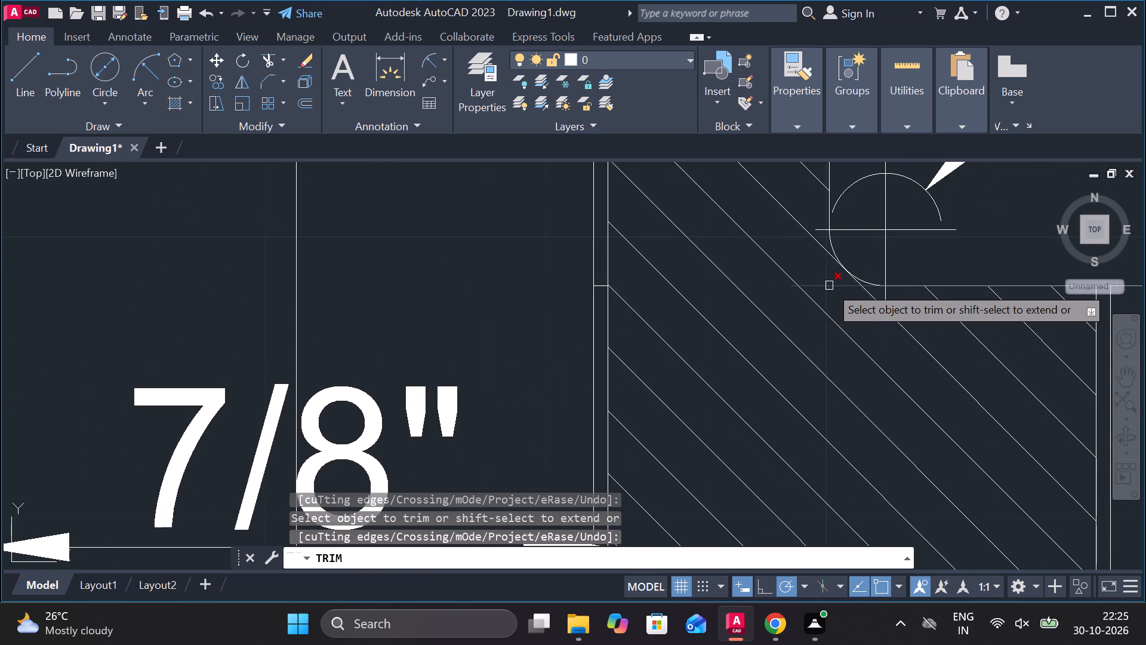
scroll(829, 285, down, 2)
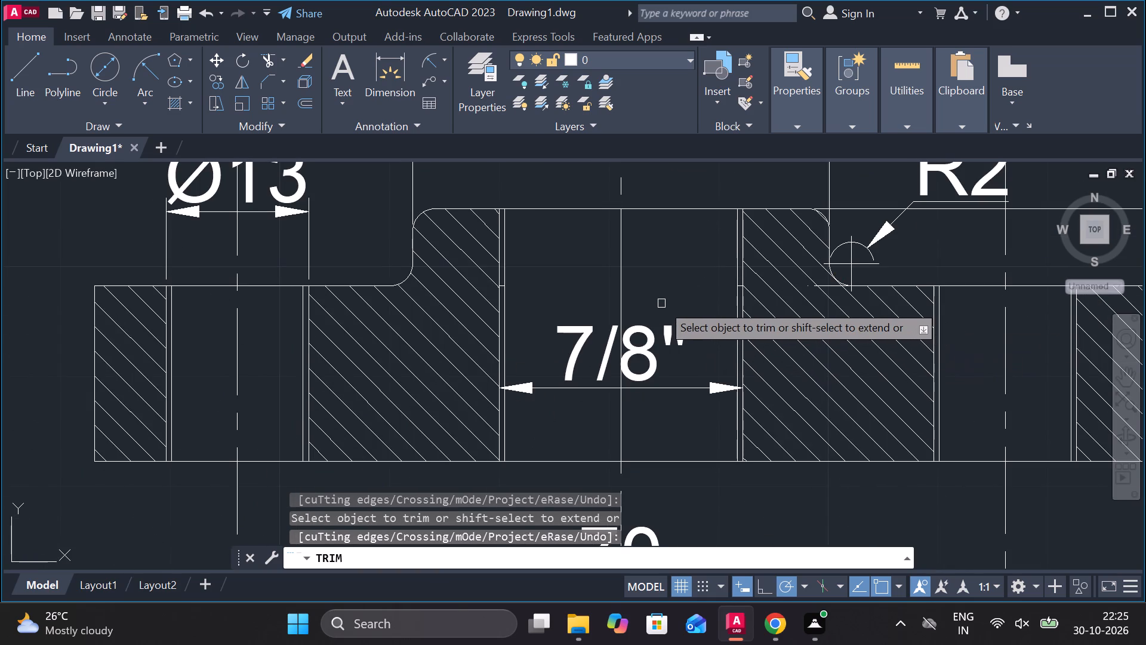
scroll(661, 303, down, 2)
scroll(762, 291, up, 3)
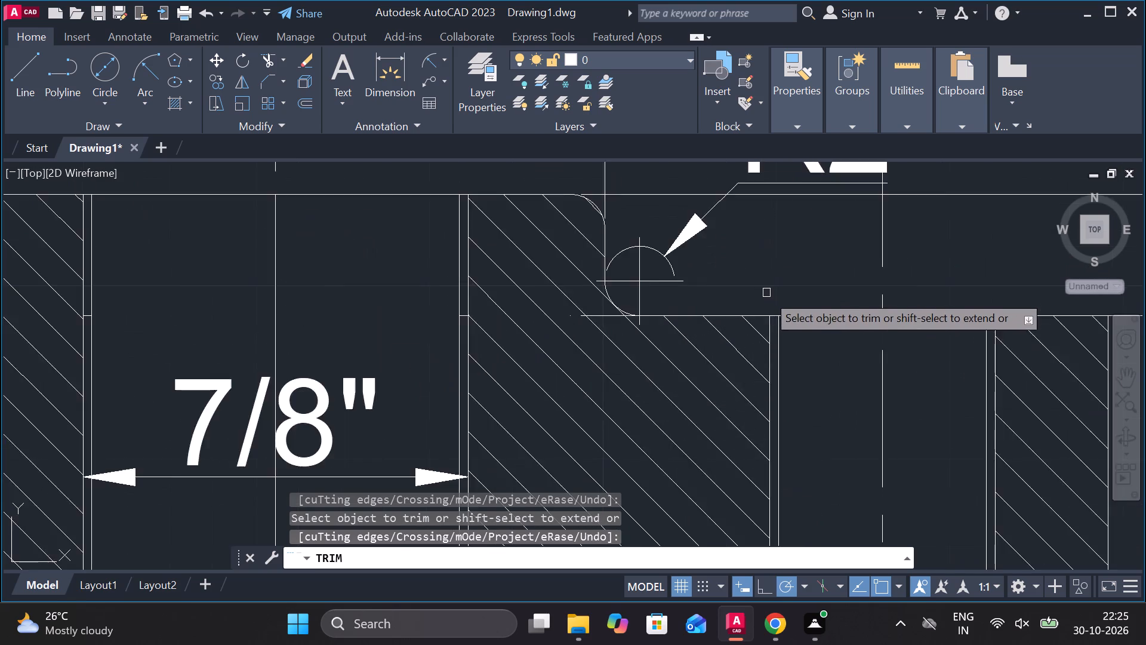
scroll(766, 297, up, 2)
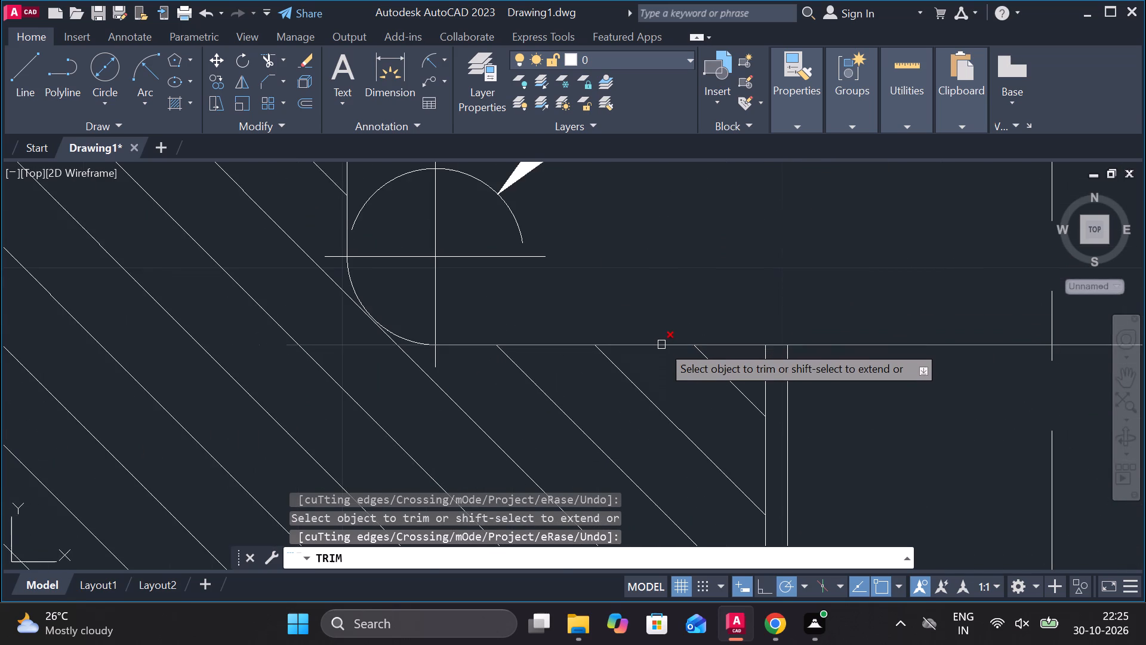
click(661, 345)
scroll(735, 323, down, 3)
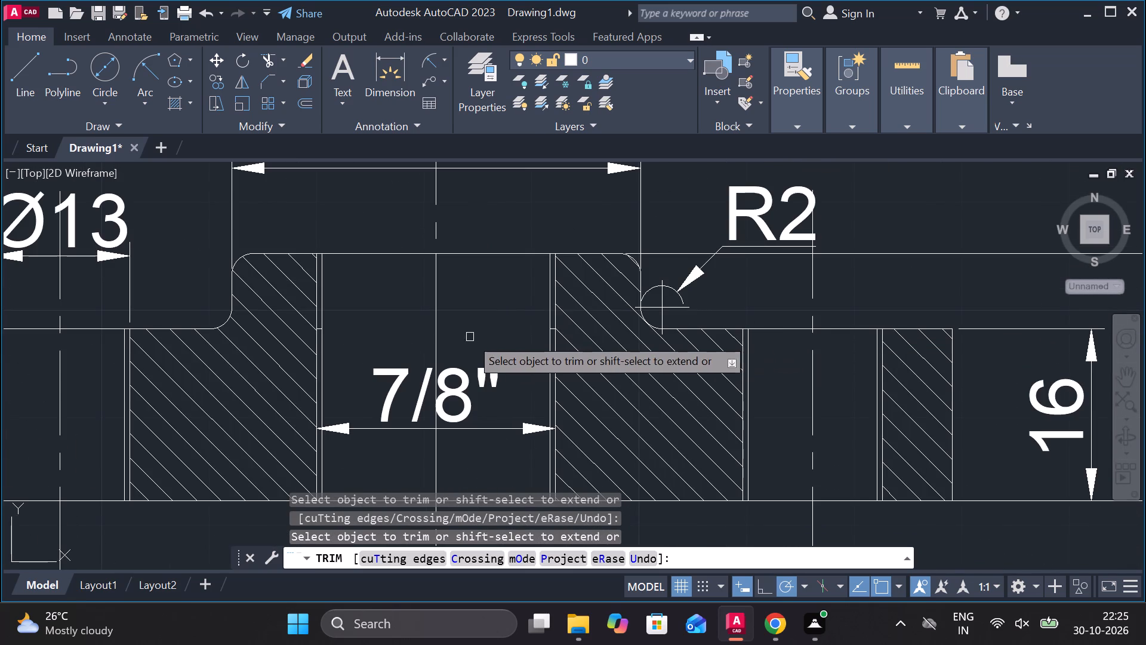
Trim the leftover short horizontal segments between the double thread lines on both sides of the 7/8" bore.
scroll(304, 327, up, 5)
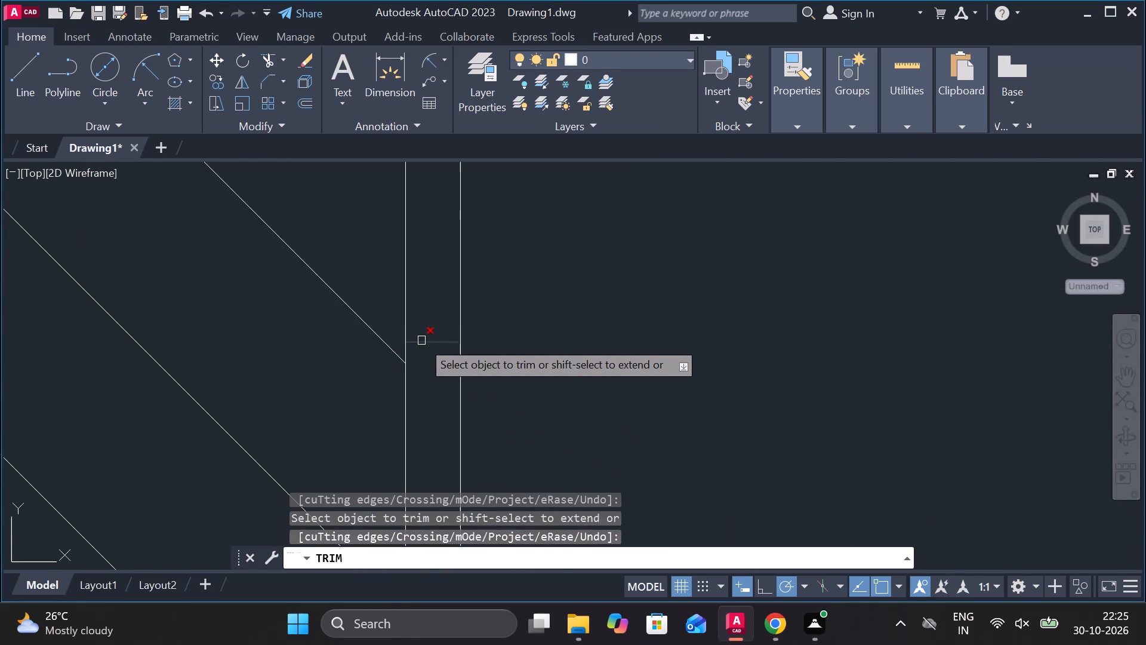
click(421, 340)
scroll(458, 343, down, 3)
scroll(892, 354, down, 1)
middle_drag(892, 354, 765, 367)
scroll(807, 371, up, 3)
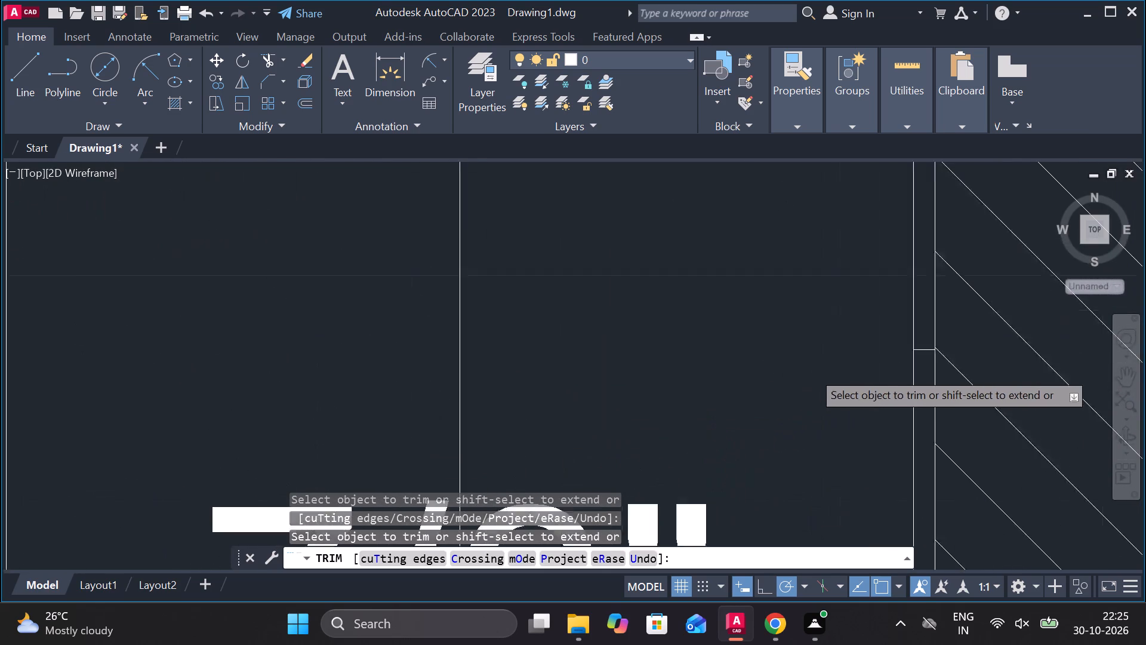
click(990, 339)
scroll(990, 339, down, 6)
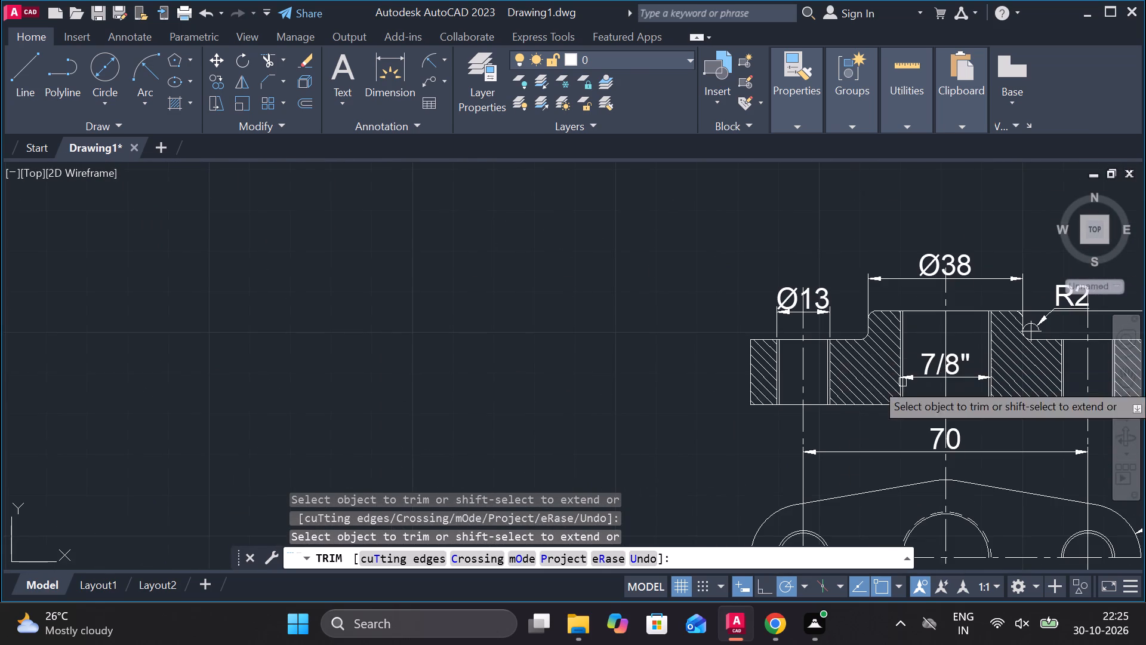
middle_drag(586, 367, 363, 184)
key(Escape)
Trim the horizontal flange-top line across the boss and bore in the undimensioned copy of the flange section.
scroll(552, 350, down, 2)
middle_drag(622, 398, 600, 327)
scroll(811, 418, down, 2)
middle_drag(840, 410, 738, 306)
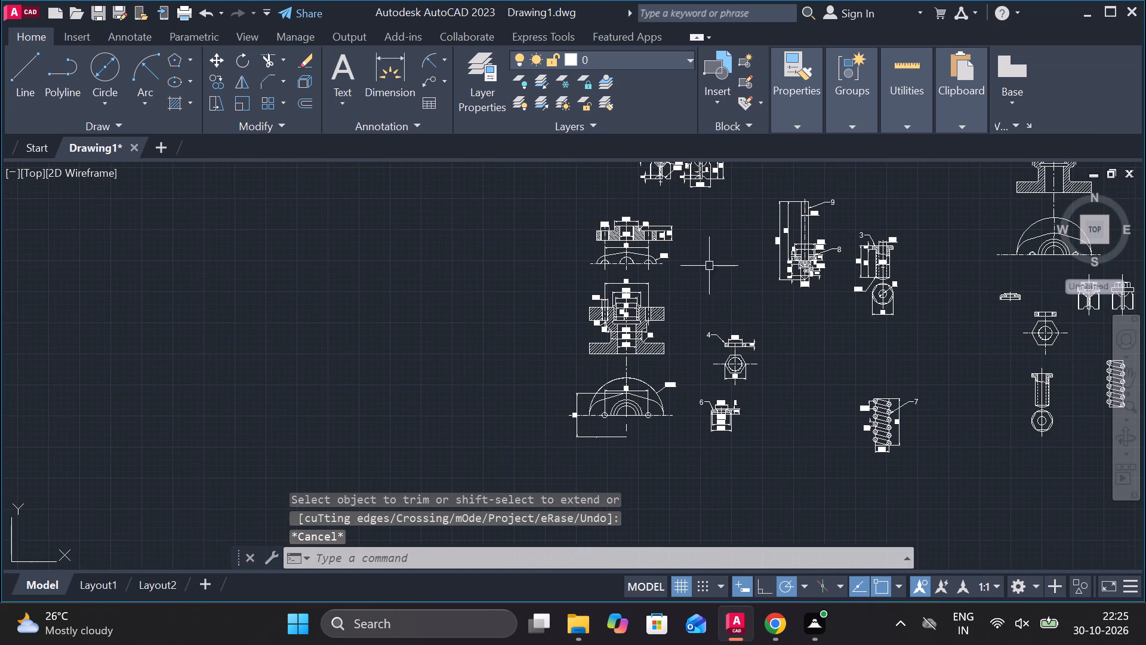
middle_drag(872, 342, 306, 459)
scroll(456, 218, up, 1)
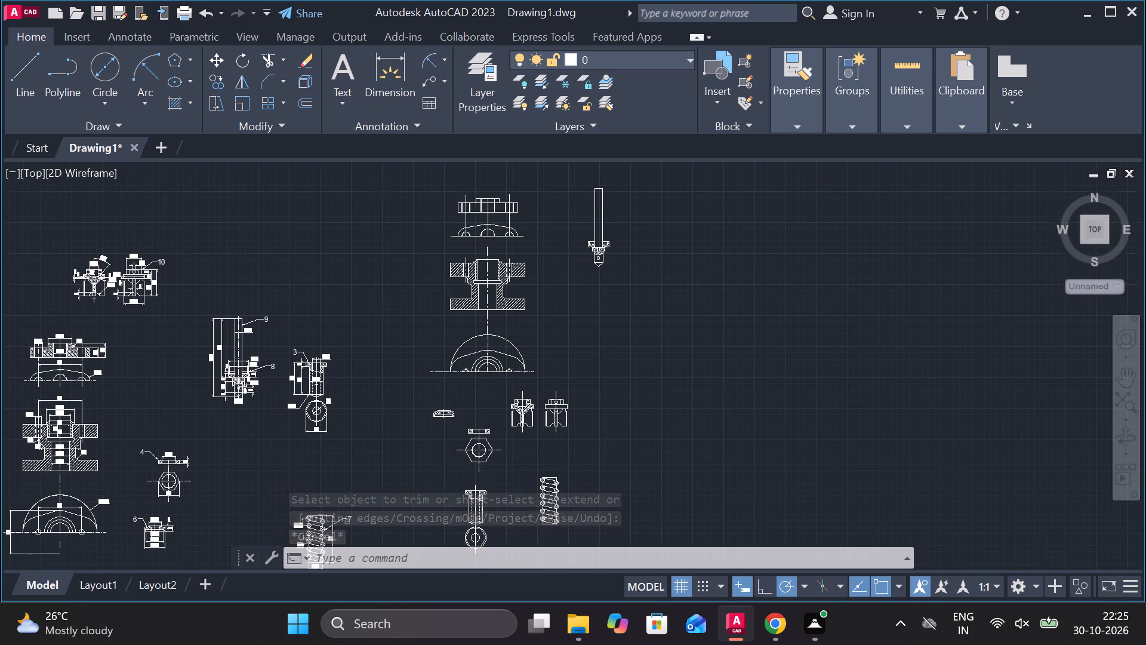
scroll(458, 218, up, 4)
middle_drag(472, 225, 517, 405)
middle_drag(653, 313, 640, 343)
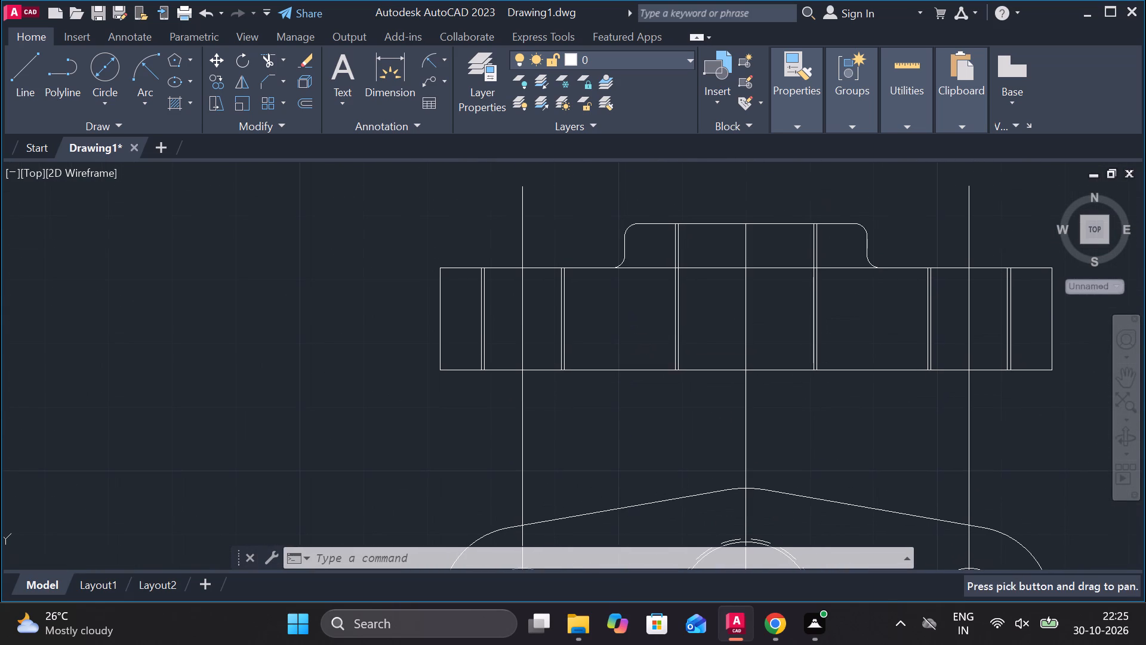
text(tr)
key(space)
click(642, 272)
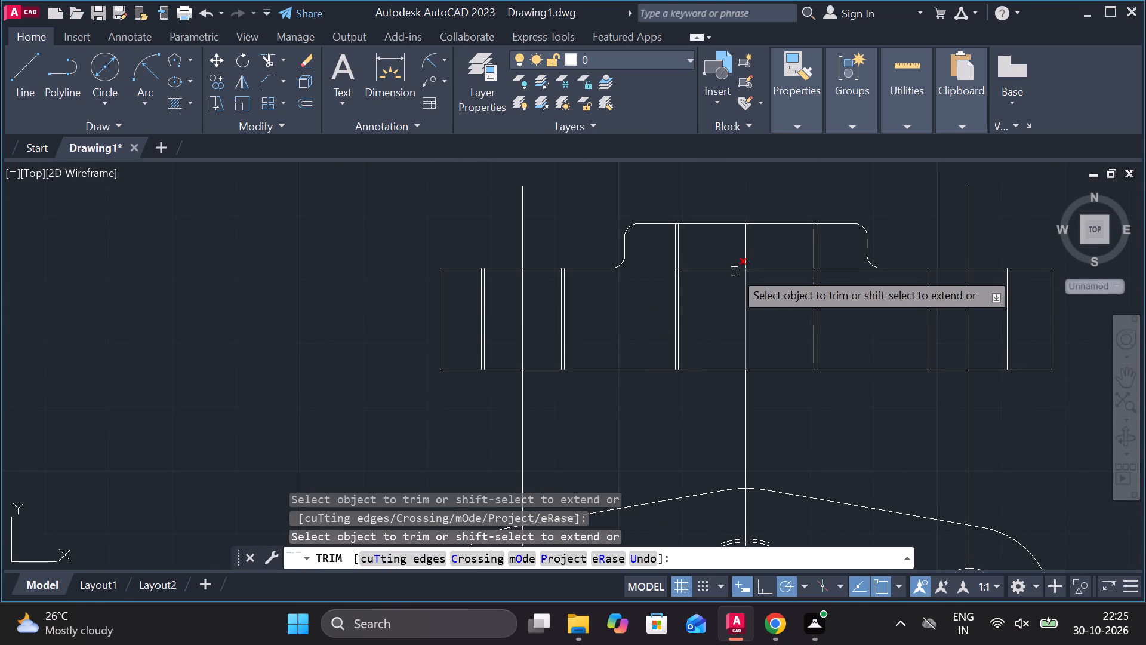
click(714, 271)
click(768, 270)
click(841, 271)
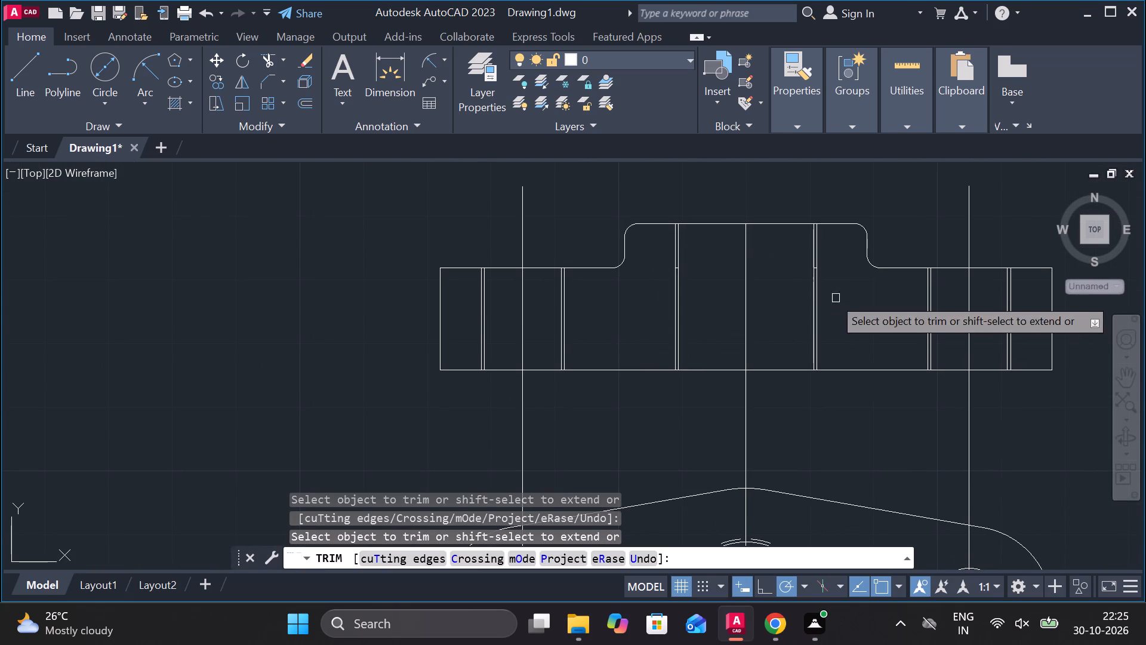
scroll(569, 273, down, 1)
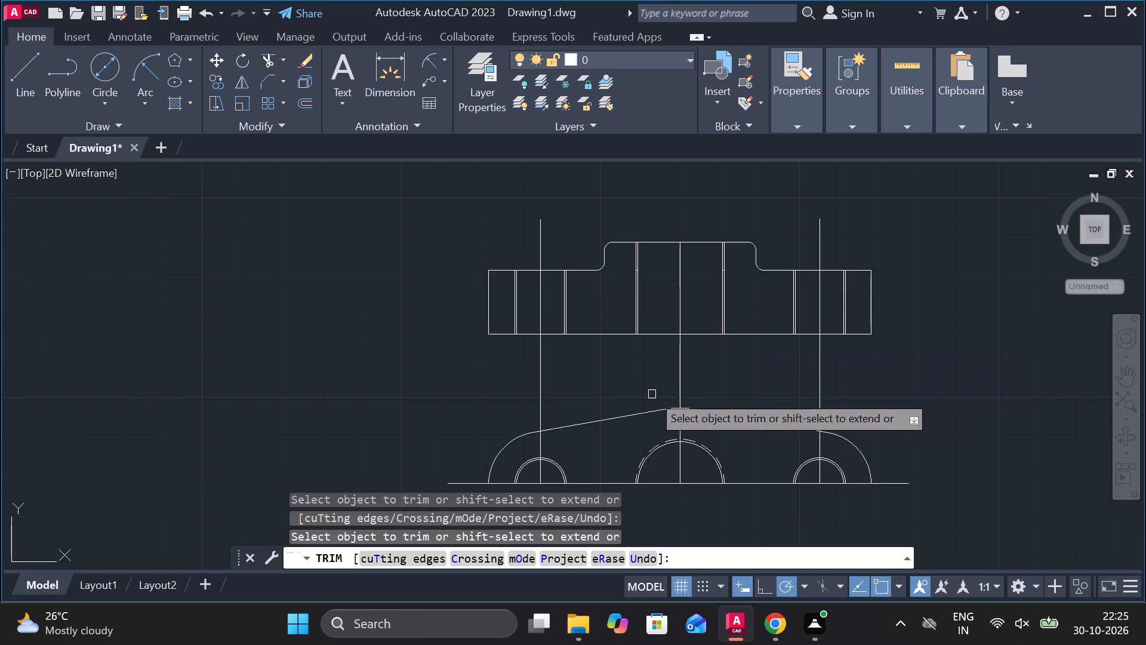
scroll(652, 394, down, 2)
scroll(714, 422, up, 2)
middle_drag(716, 421, 751, 363)
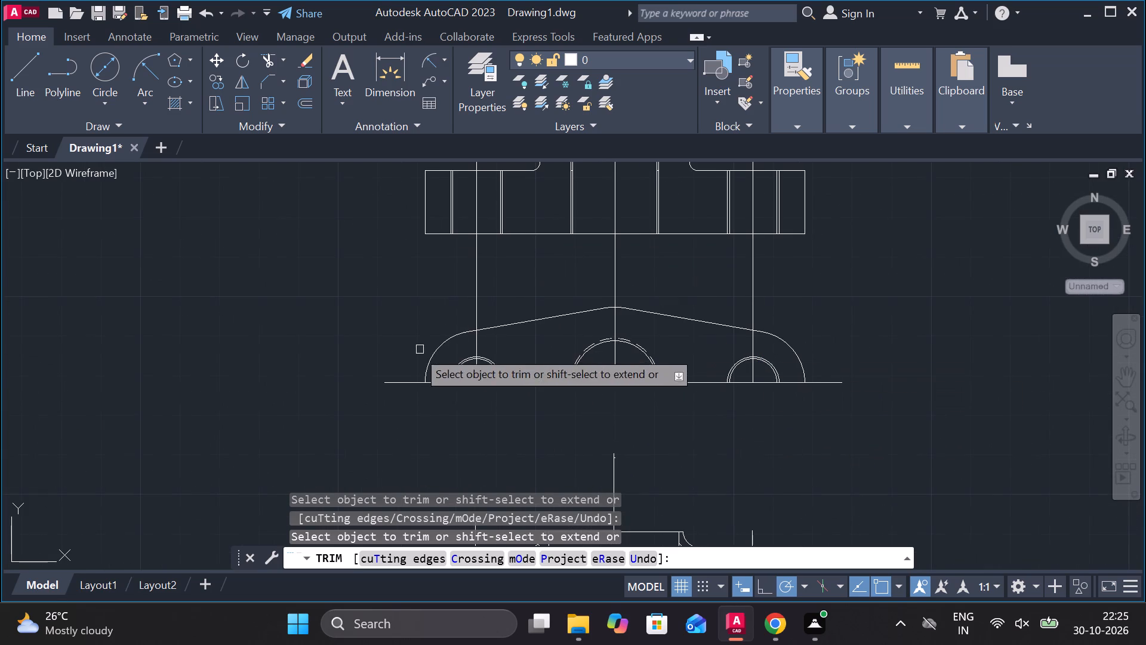
key(Escape)
Trim the three vertical centrelines between the undimensioned flange section and its half plan view.
text(tr)
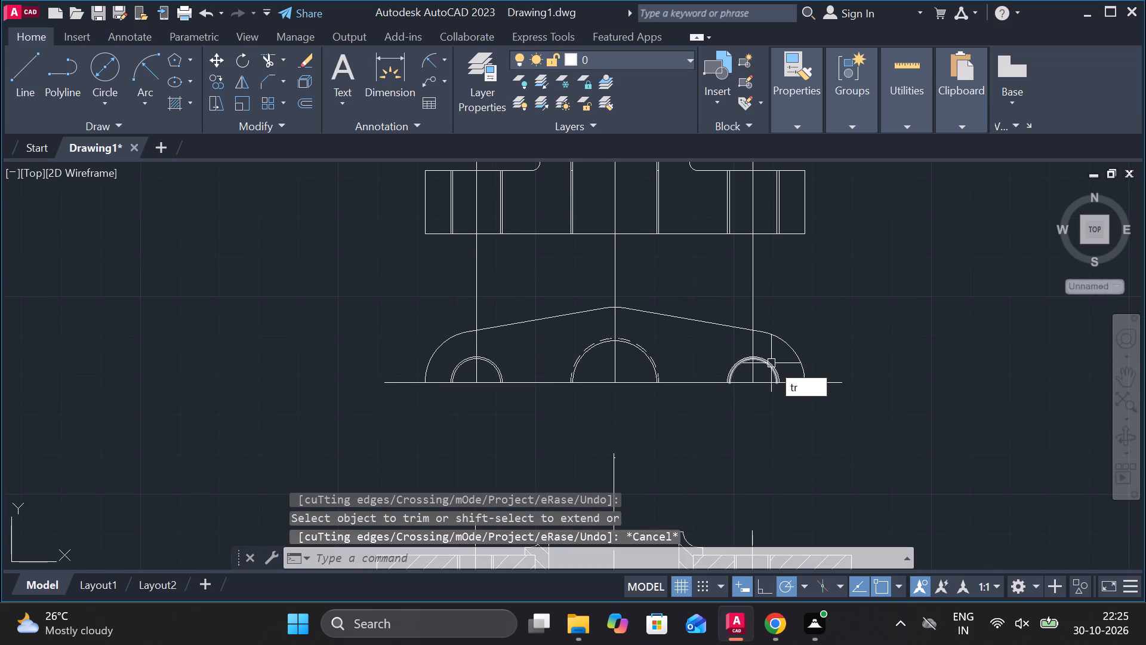
key(space)
click(800, 312)
click(322, 294)
key(Escape)
Erase the half plan view below the undimensioned flange section.
click(318, 290)
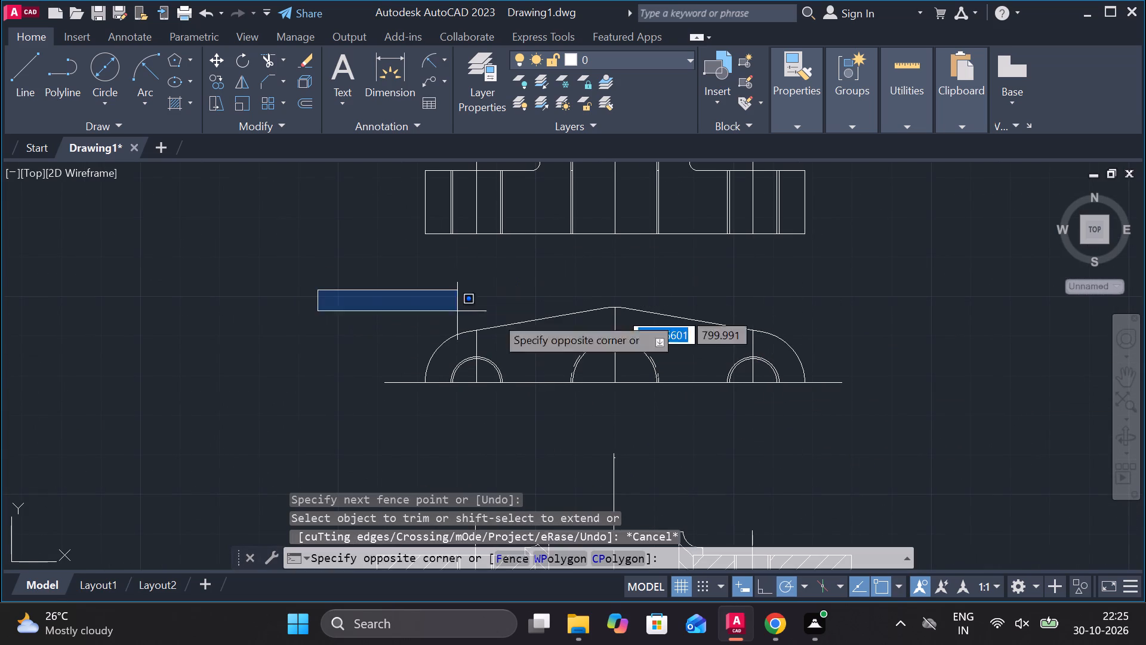
click(870, 412)
text(e)
key(space)
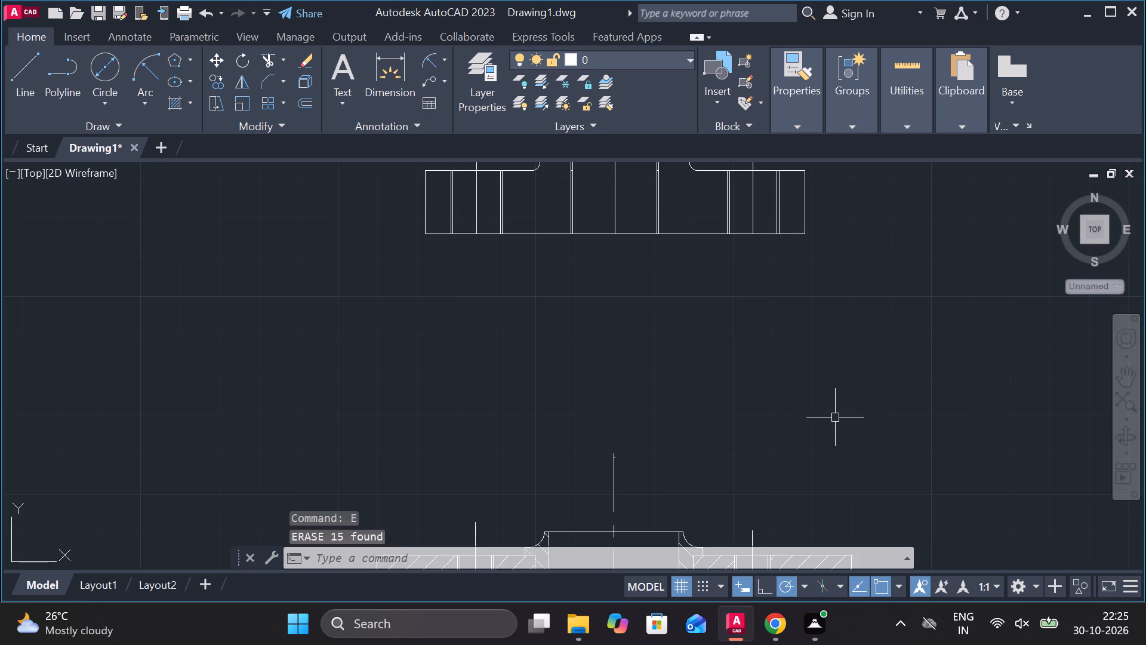
Erase the semicircular half plan view below the undimensioned hatched body section.
scroll(835, 417, down, 2)
middle_drag(842, 425, 729, 215)
scroll(787, 419, down, 1)
middle_drag(787, 420, 778, 312)
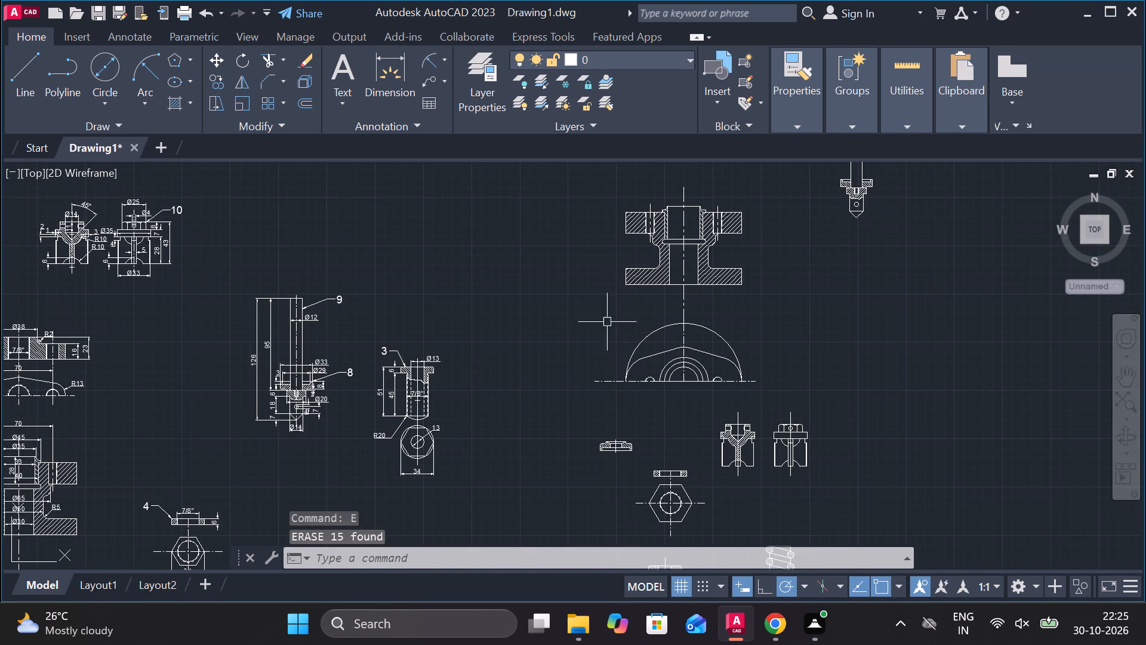
click(589, 315)
click(814, 394)
text(e)
key(space)
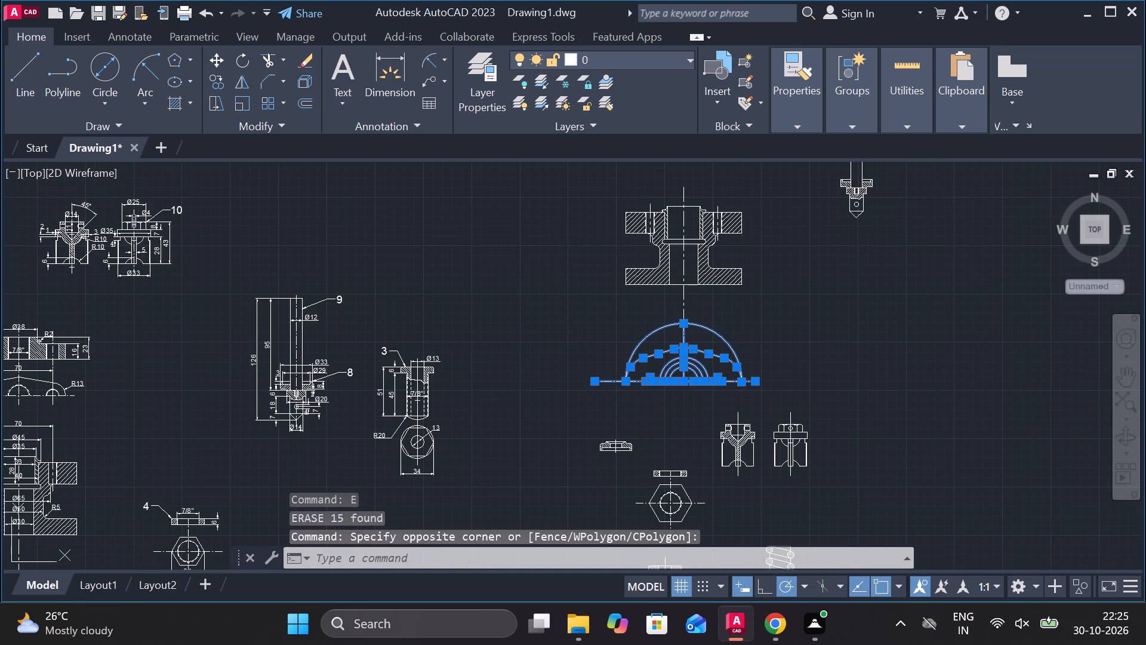
Hatch the four solid regions of the undimensioned flange section with ANSI31 at 90 degrees and scale 0.5.
middle_drag(784, 358, 876, 444)
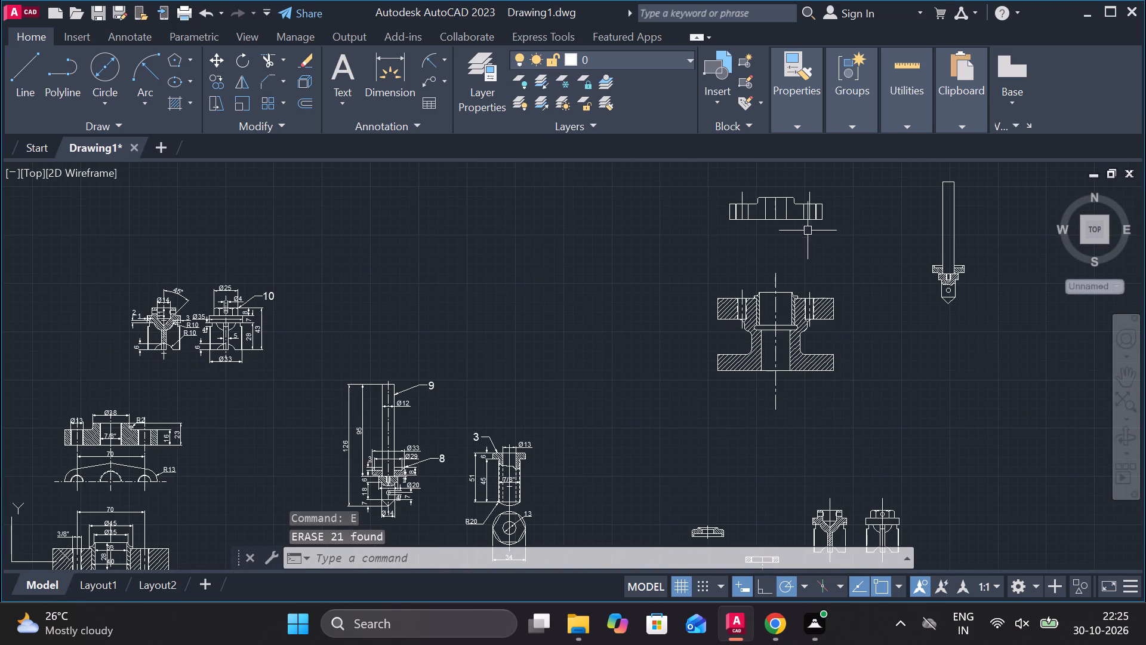
scroll(806, 226, up, 2)
middle_drag(790, 247, 731, 324)
click(182, 106)
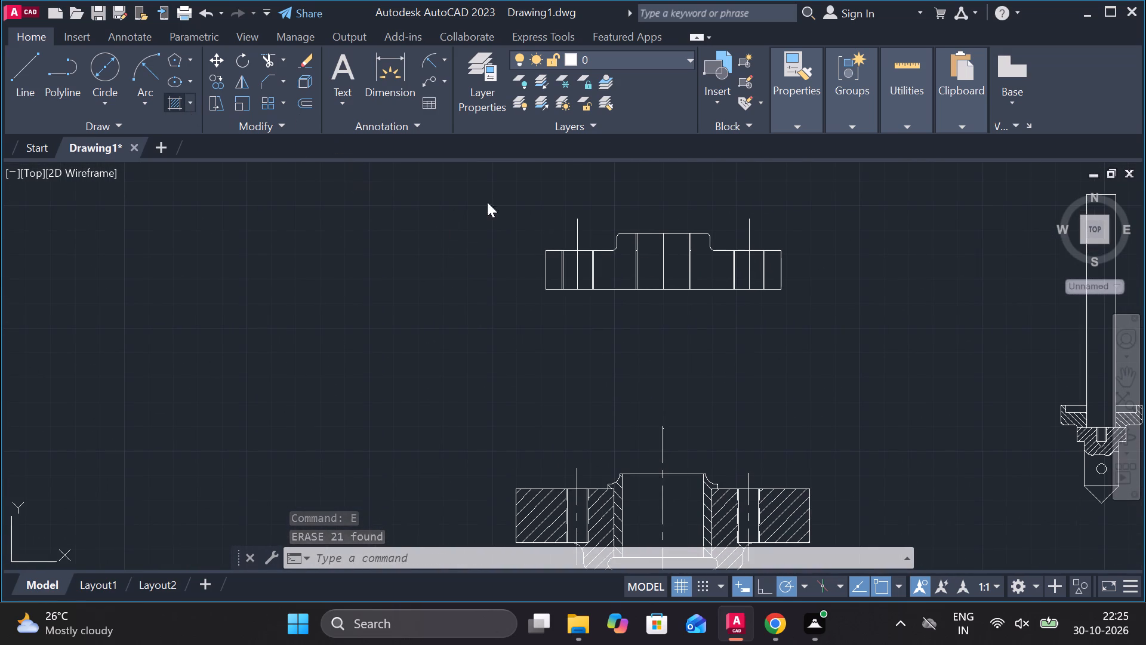
scroll(660, 273, up, 3)
scroll(578, 271, up, 2)
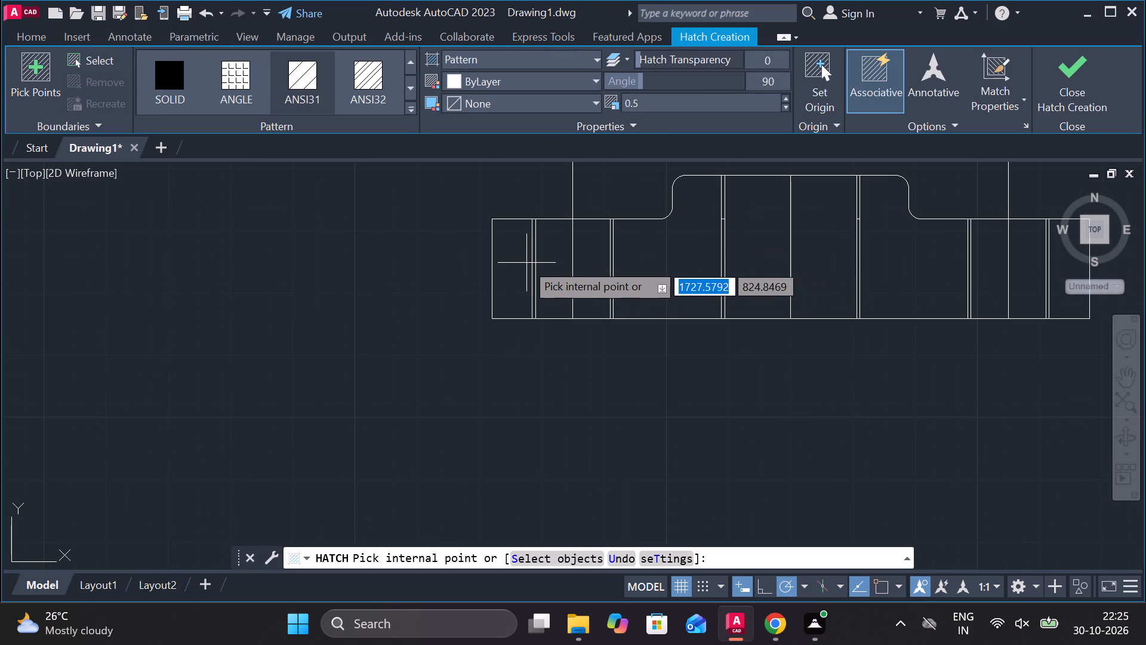
click(524, 261)
click(646, 263)
click(924, 282)
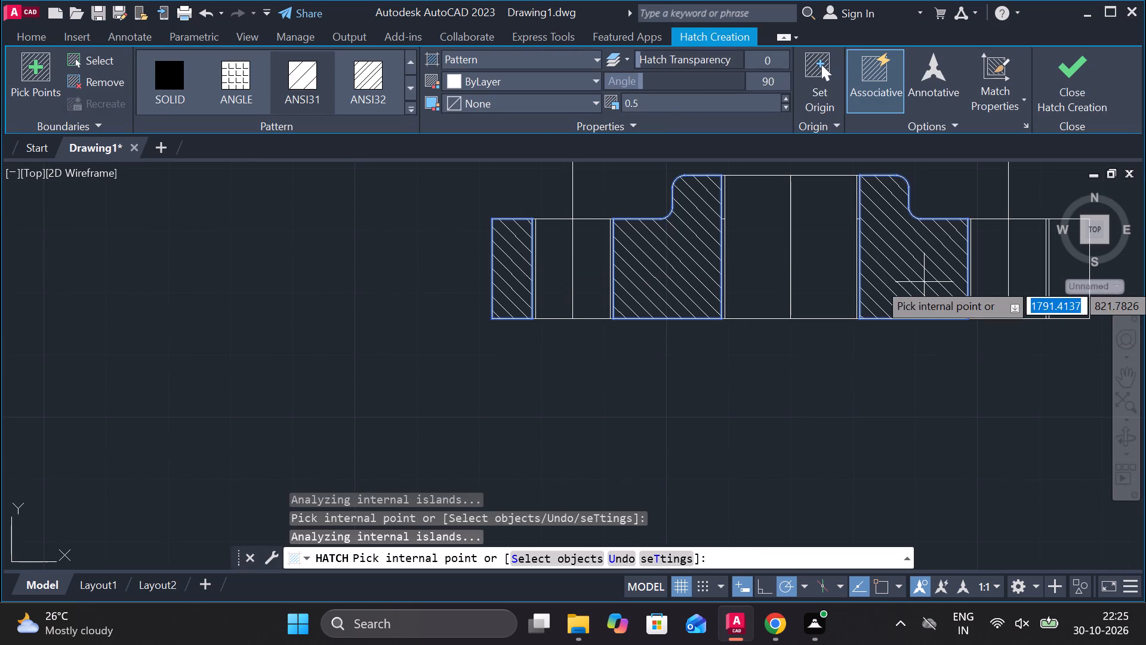
middle_drag(1010, 282, 910, 328)
scroll(910, 328, up, 1)
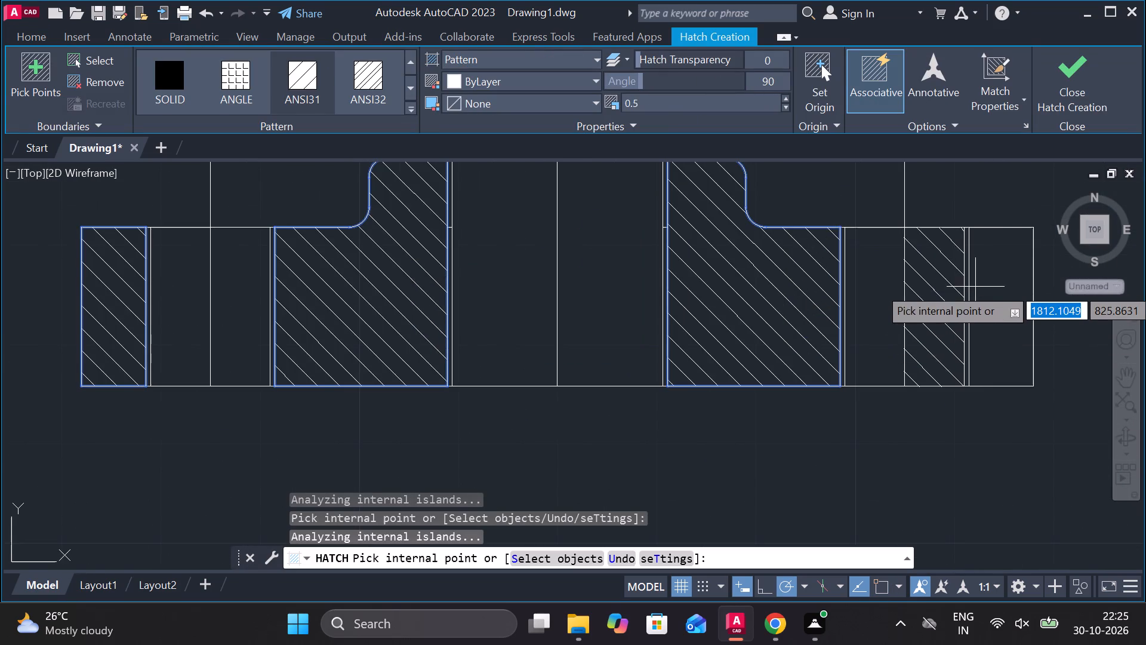
click(990, 287)
click(1053, 92)
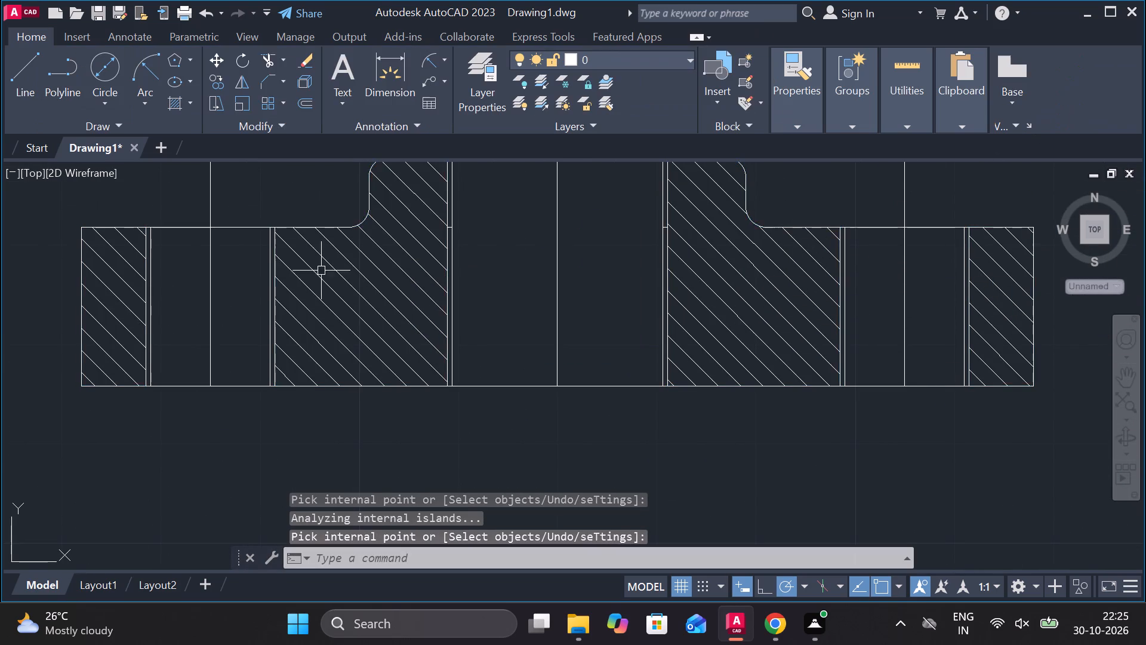
Trim the two short leftover line segments between the thread lines on both sides of the undimensioned flange section's central bore.
scroll(318, 268, up, 3)
scroll(769, 494, down, 2)
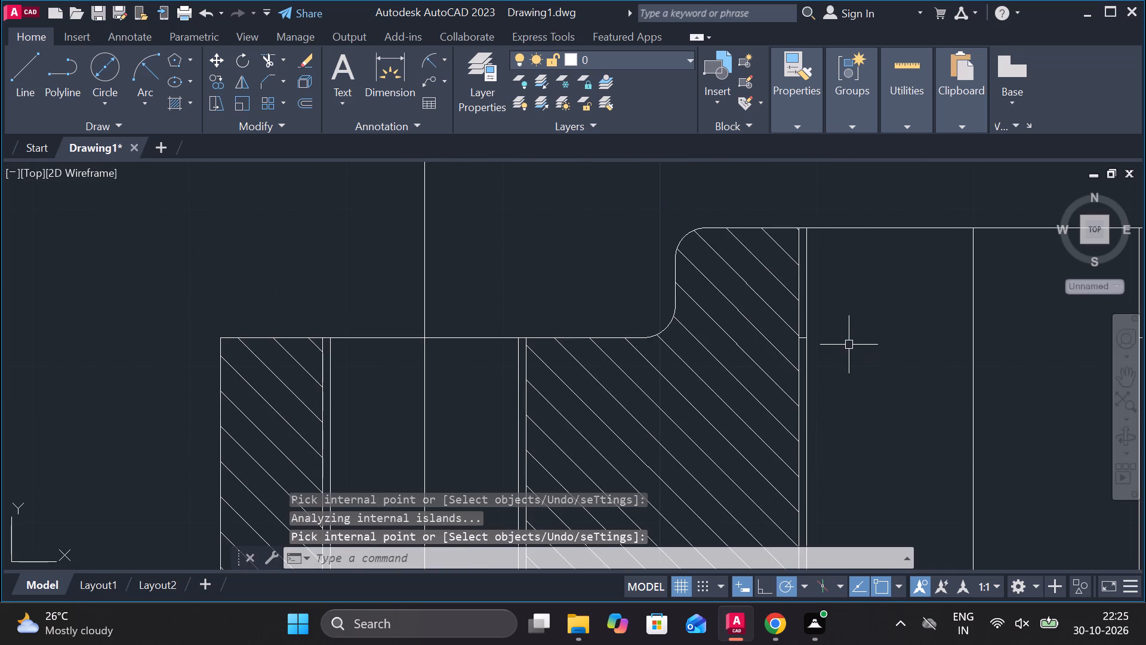
text(tr)
key(space)
scroll(849, 346, up, 2)
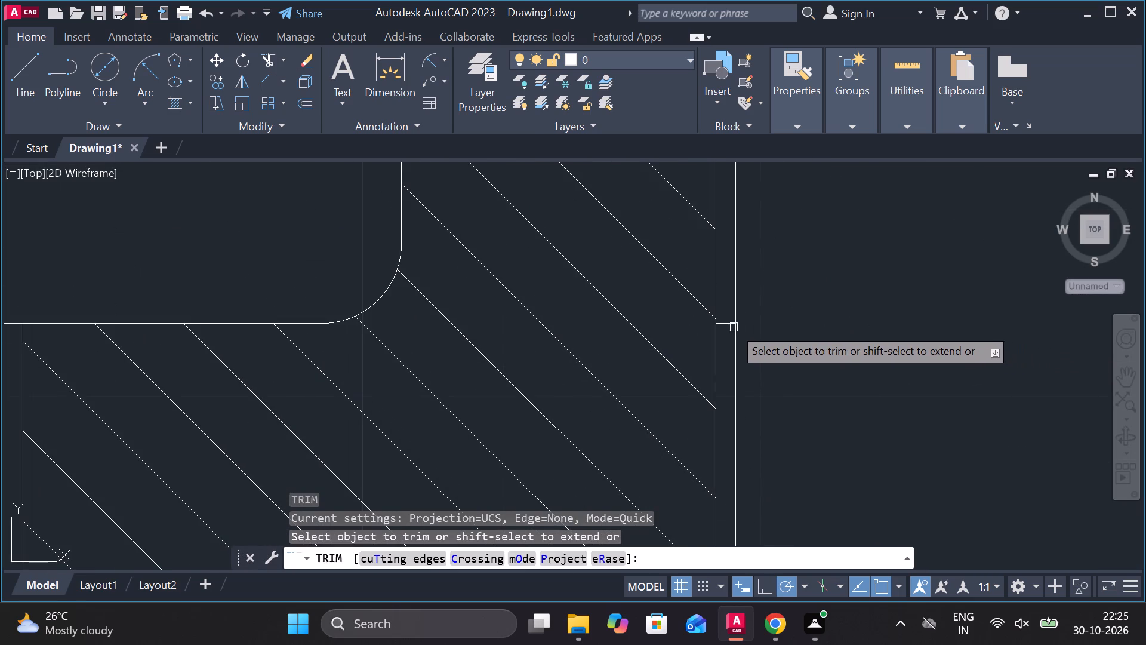
click(729, 325)
scroll(756, 333, down, 2)
middle_drag(928, 308, 655, 354)
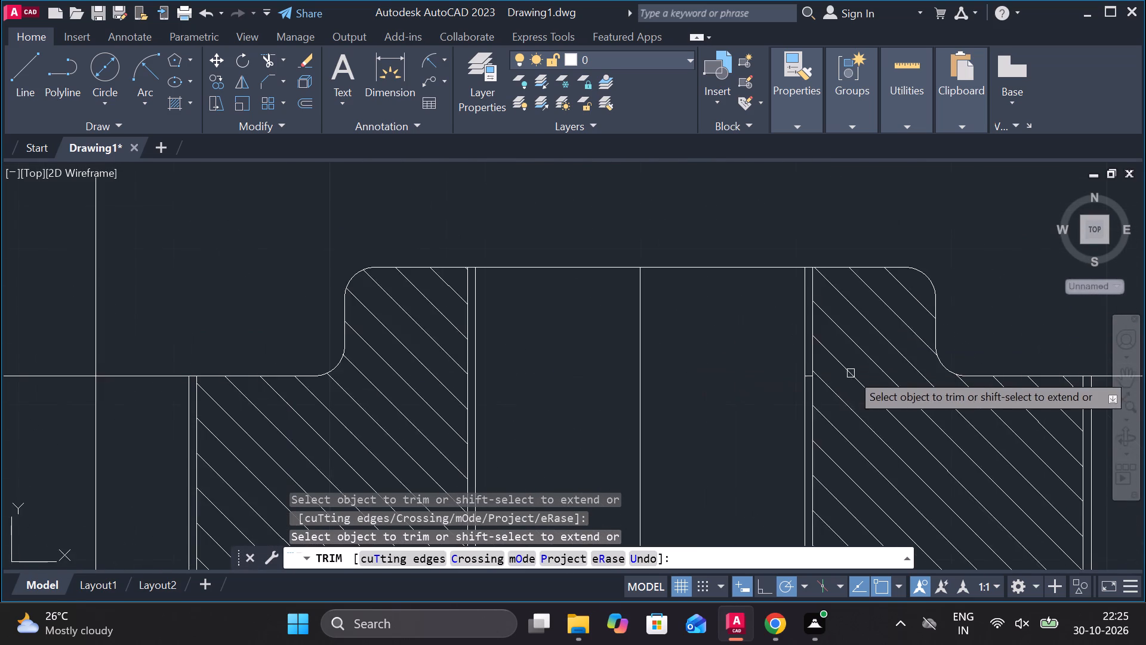
scroll(851, 371, up, 2)
click(734, 386)
scroll(739, 386, down, 5)
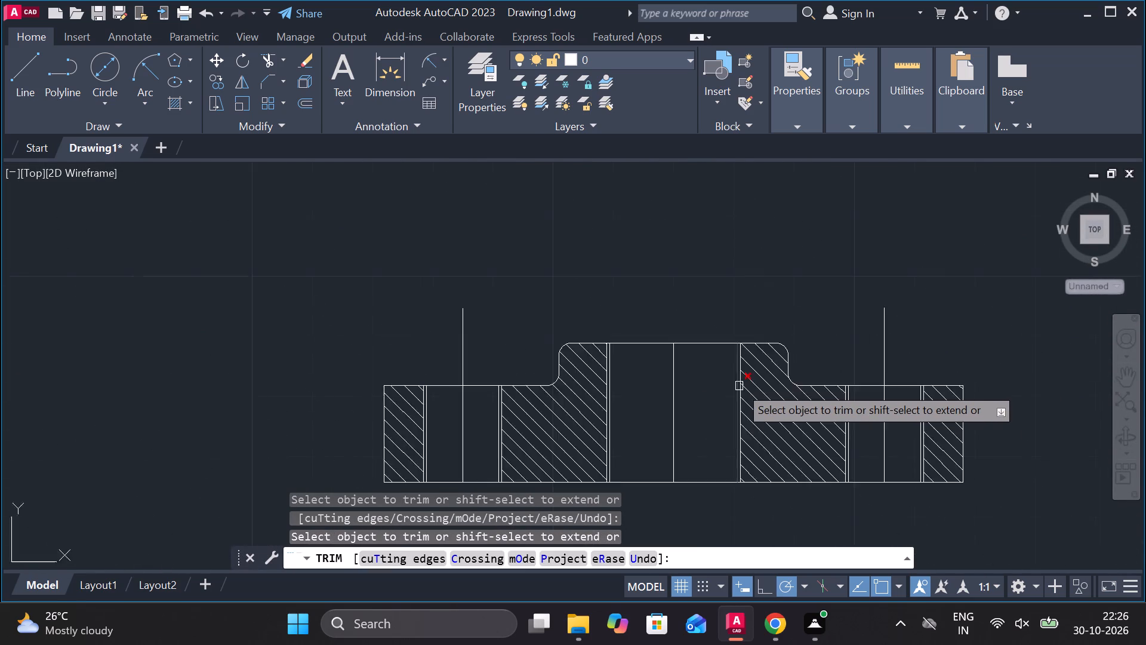
scroll(739, 386, down, 3)
key(Escape)
Add a leader labelled 2, with text height 8, to the outer edge of the dimensioned flange section.
middle_drag(568, 438, 990, 161)
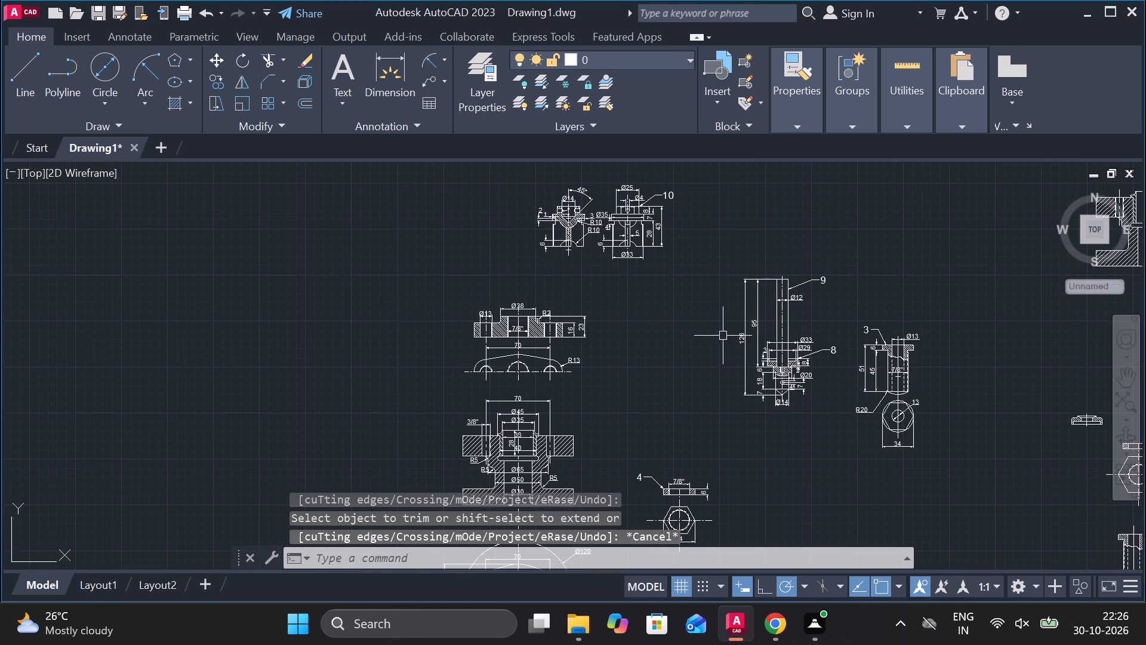
middle_drag(687, 310, 645, 235)
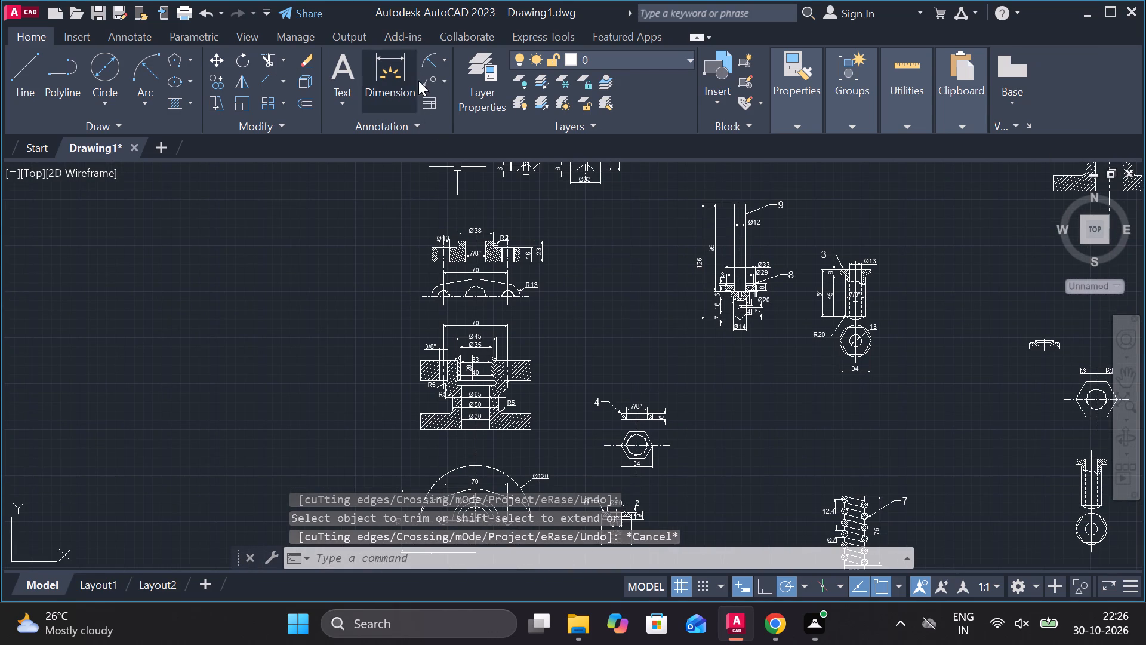
click(426, 78)
scroll(421, 161, up, 3)
scroll(422, 262, up, 3)
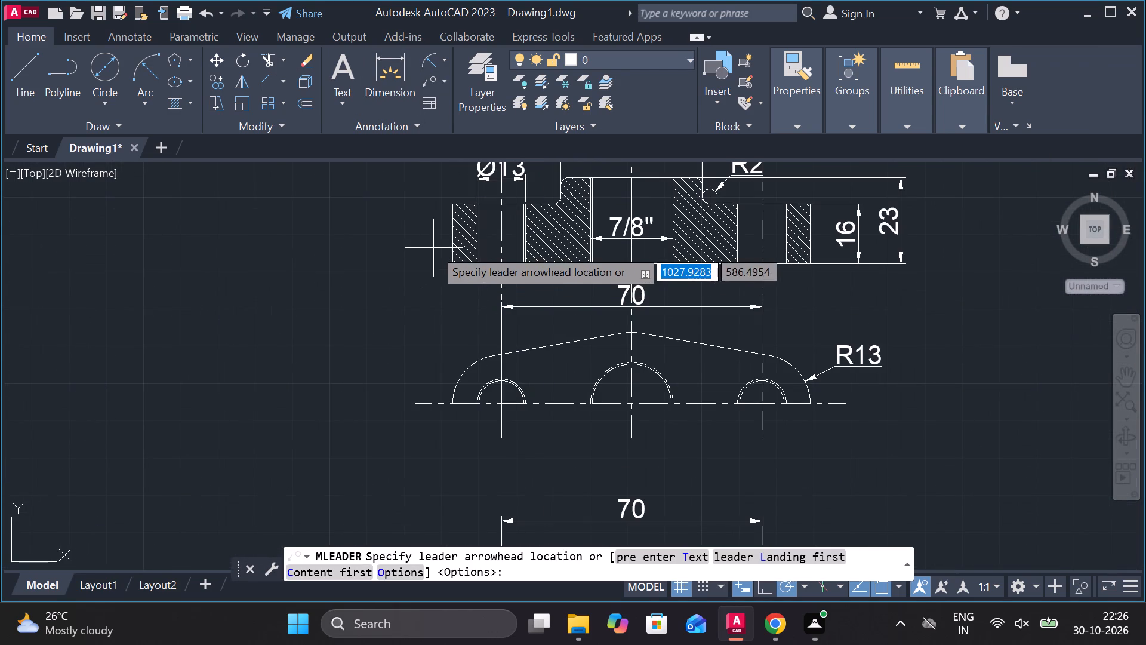
click(457, 234)
middle_drag(443, 207, 507, 322)
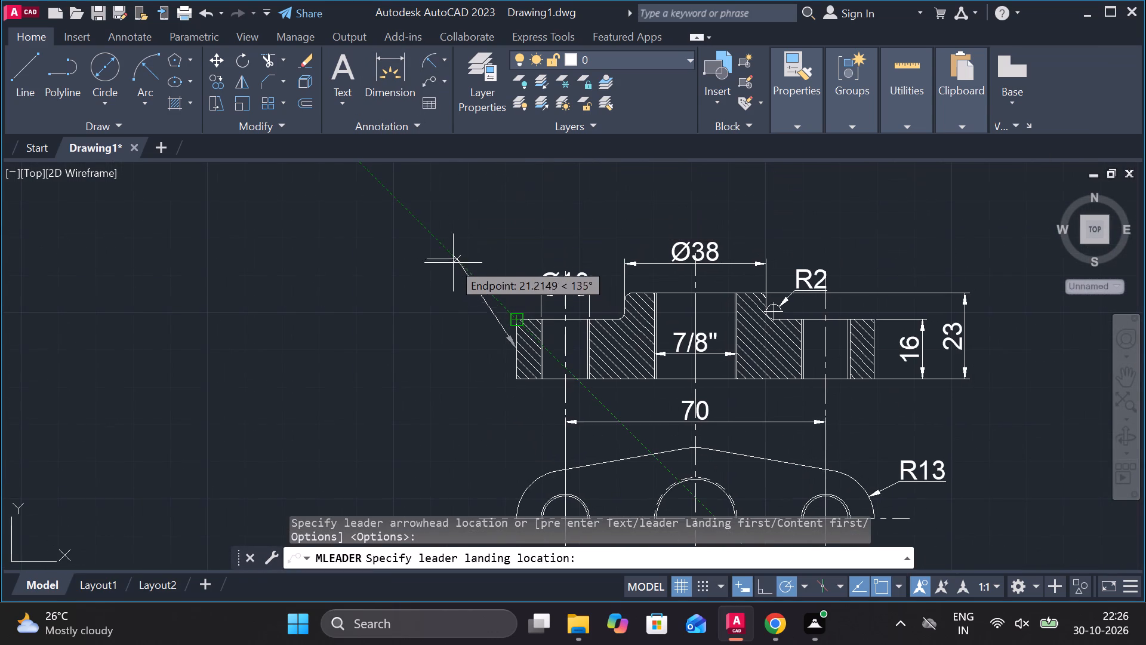
click(440, 254)
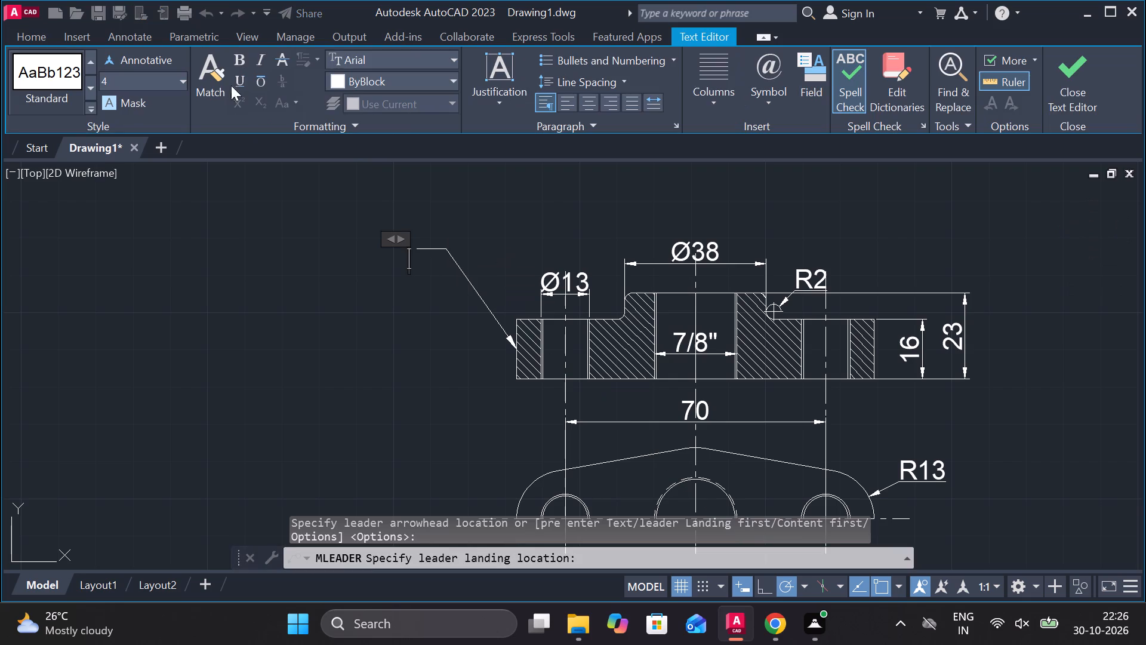
click(141, 80)
key(8)
key(Return)
key(2)
click(1086, 86)
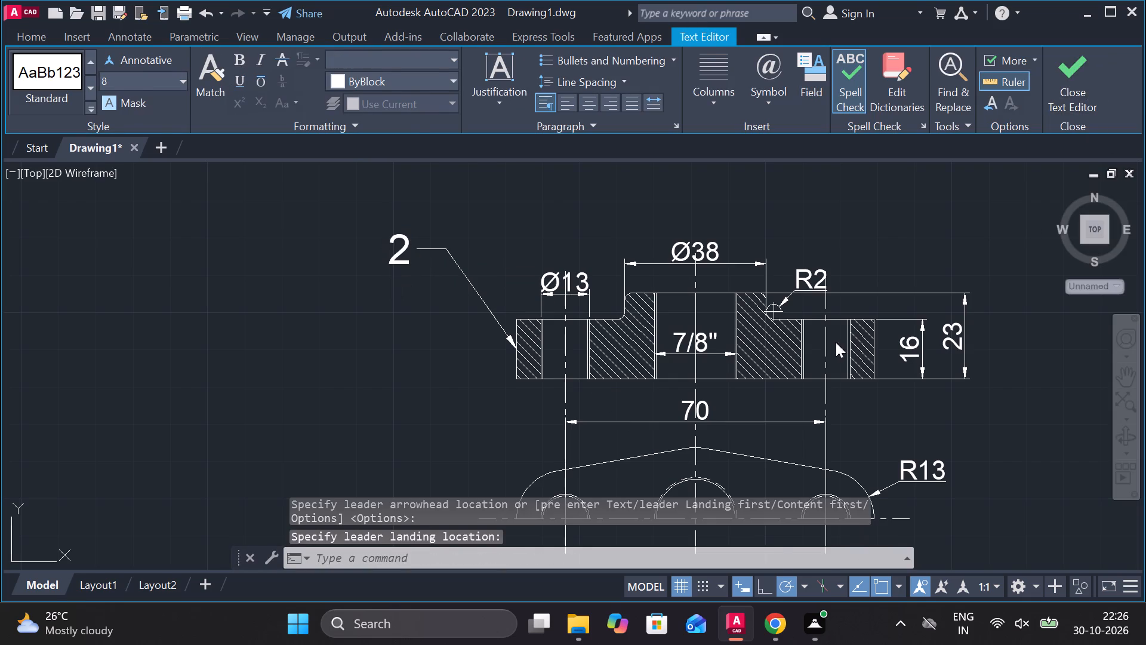
Add a leader labelled 1, with text height 8, to the base flange of the dimensioned body section.
scroll(839, 333, down, 2)
middle_drag(870, 419, 778, 254)
scroll(766, 357, up, 1)
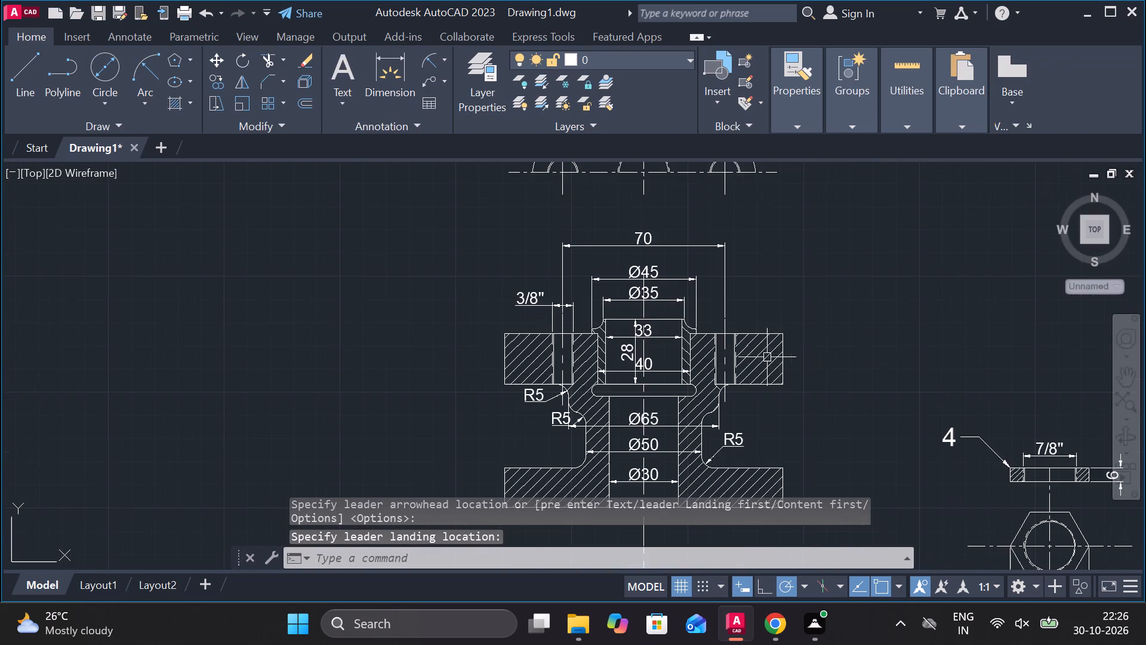
middle_drag(793, 366, 818, 232)
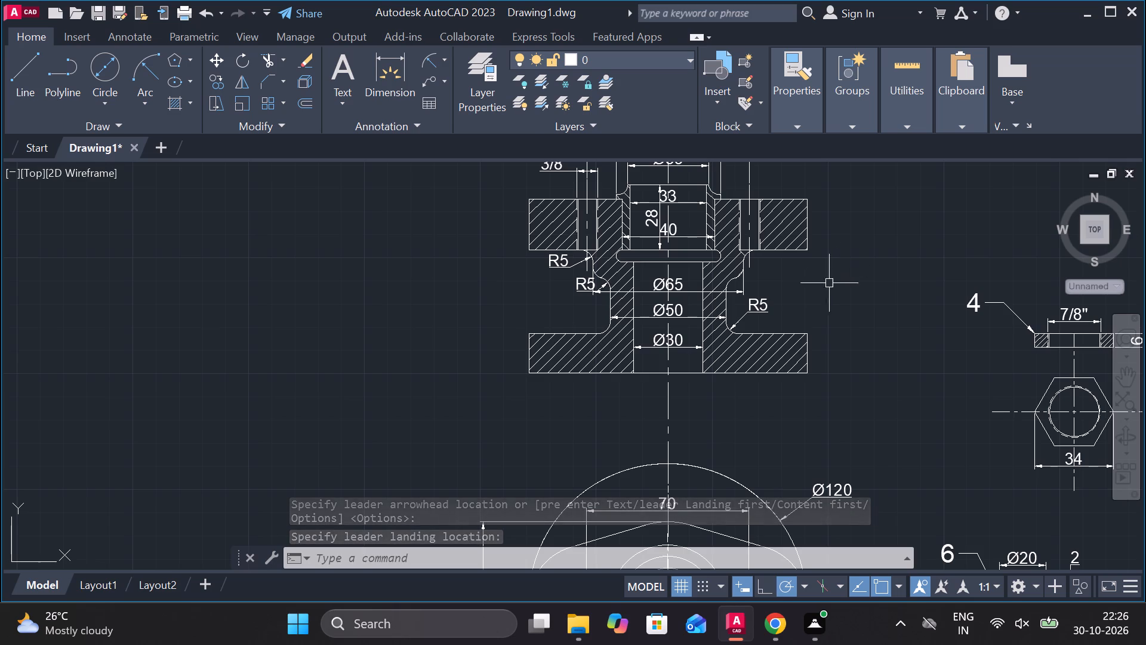
click(431, 77)
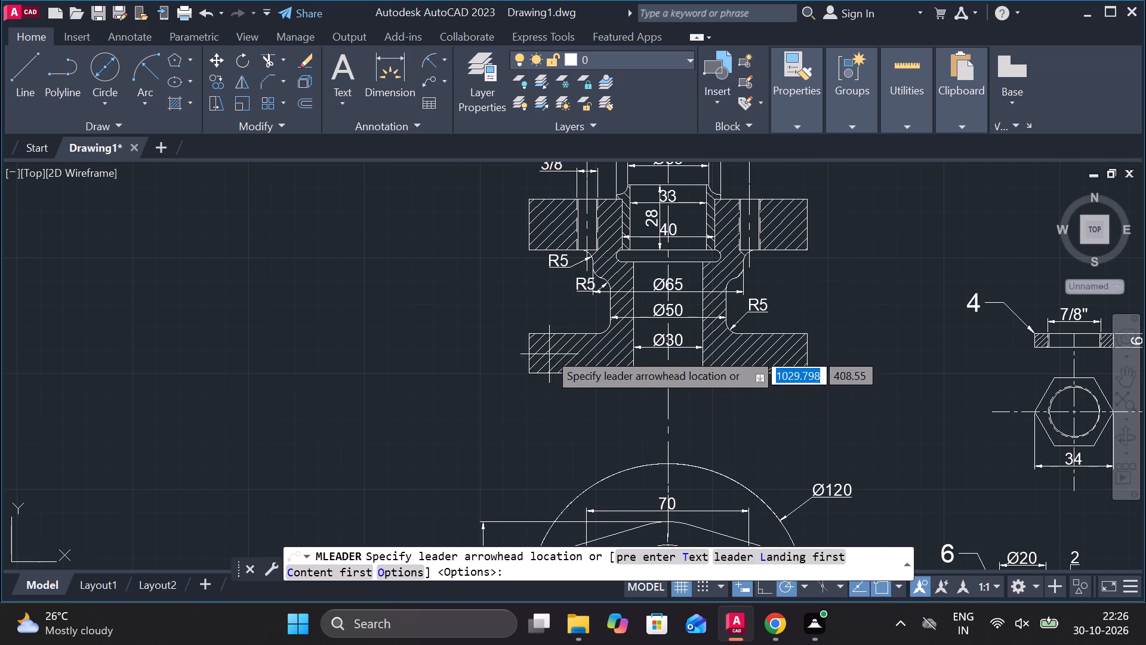
click(534, 341)
click(446, 267)
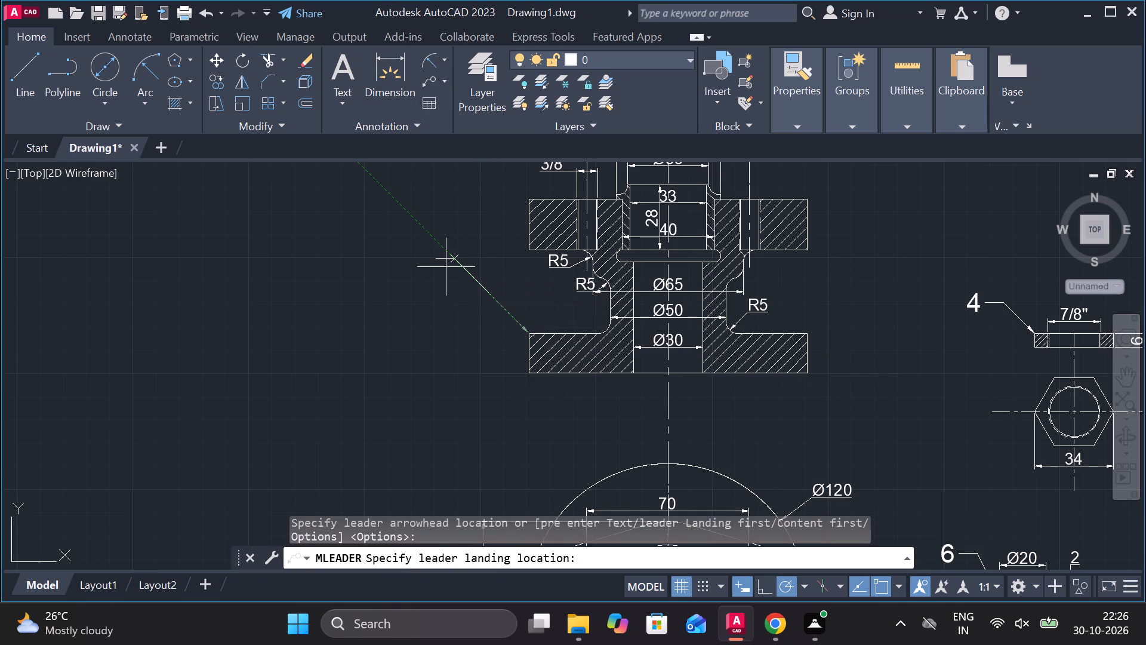
click(133, 81)
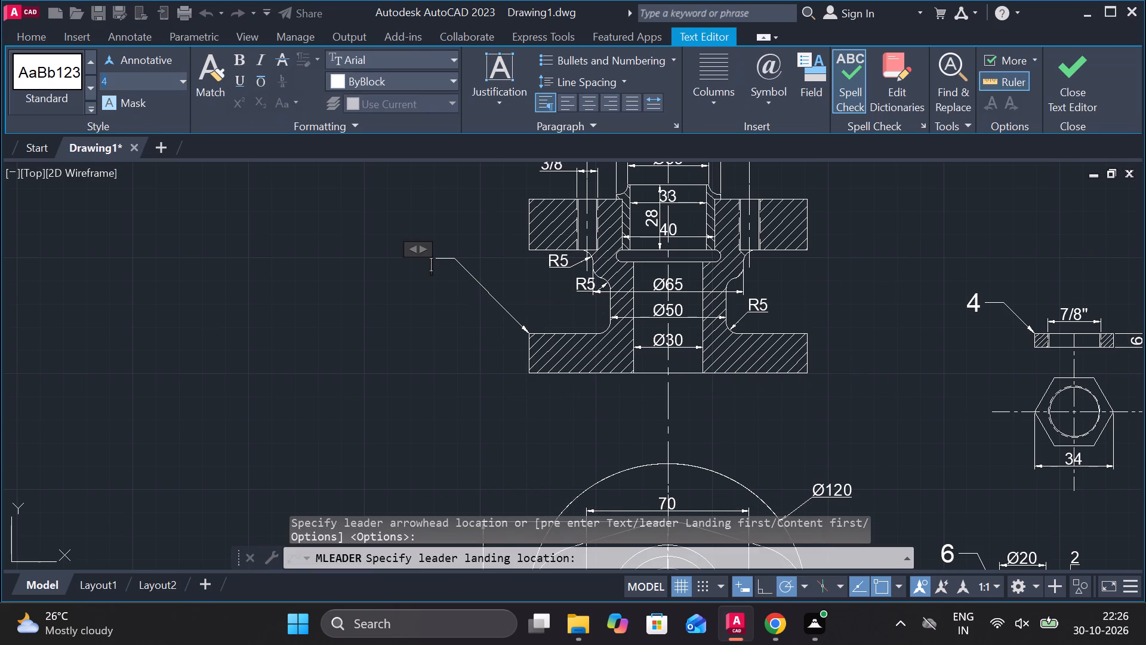
key(Return)
click(133, 83)
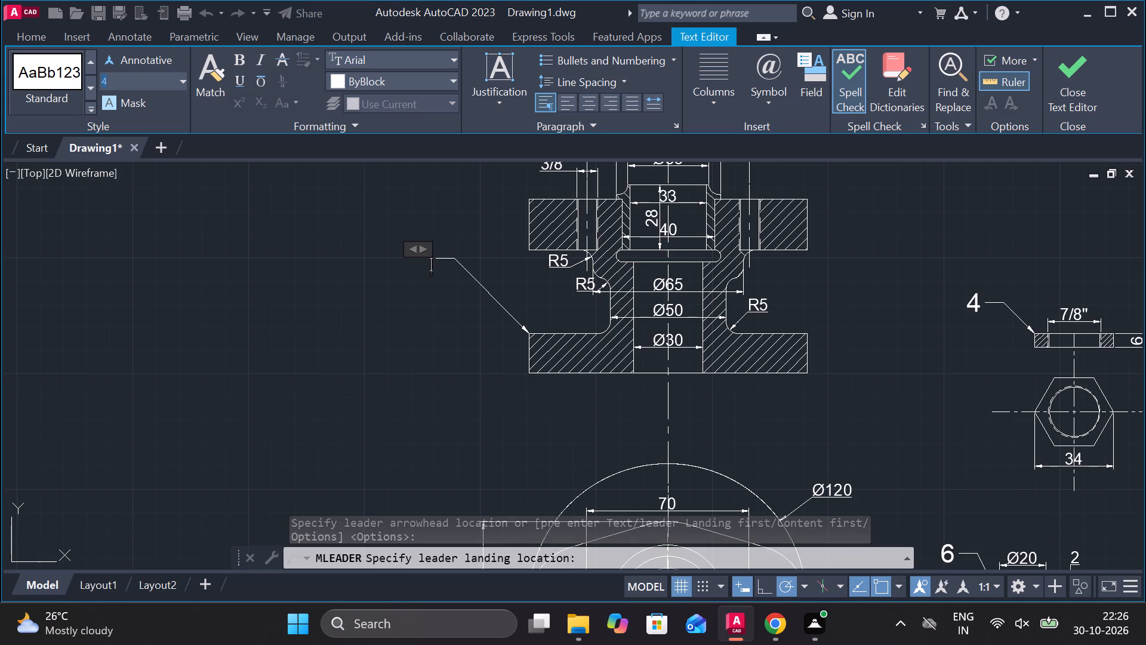
key(8)
key(Return)
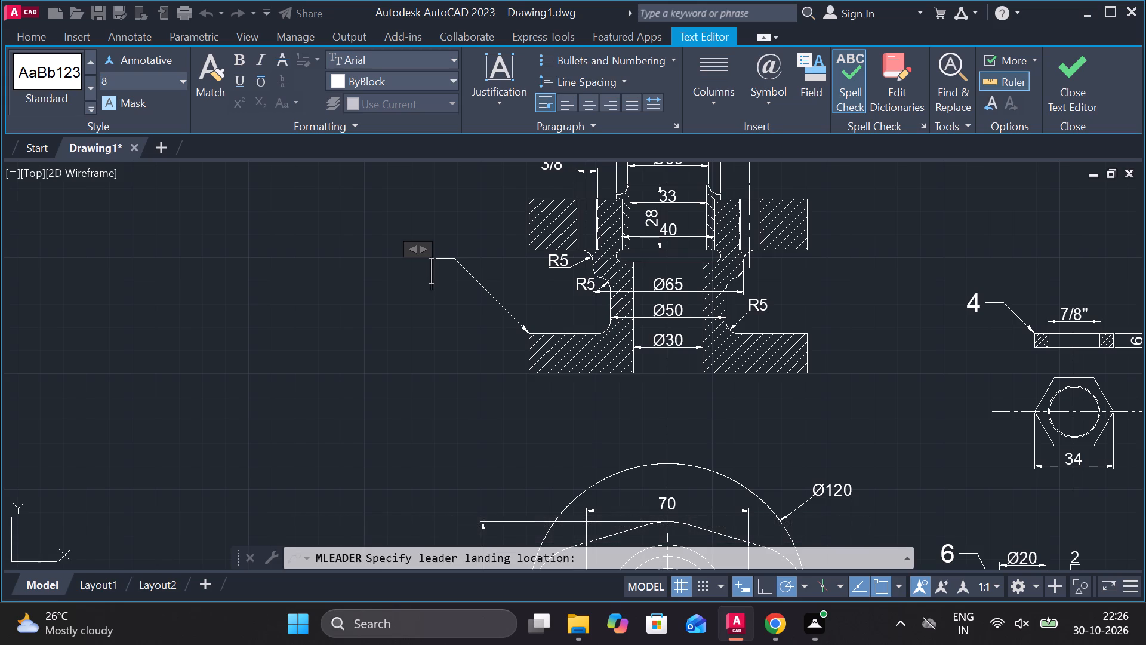
key(1)
click(1077, 92)
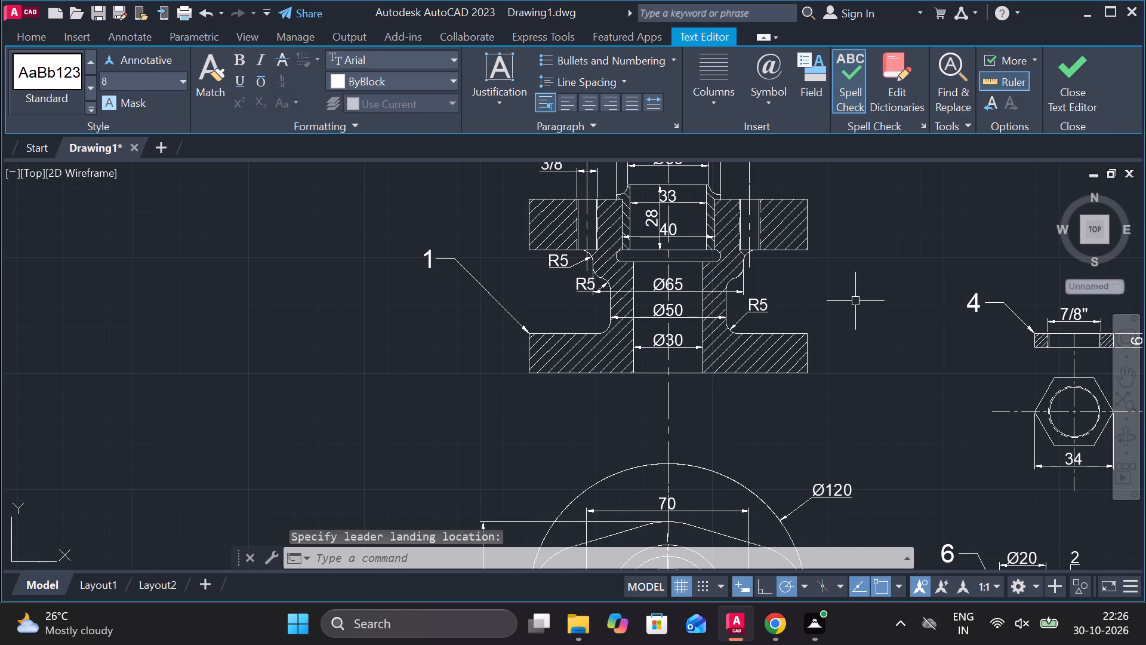
Examine the dimensioned part drawings and their undimensioned copies for parts still lacking a number label.
scroll(855, 301, down, 2)
middle_drag(855, 305, 785, 205)
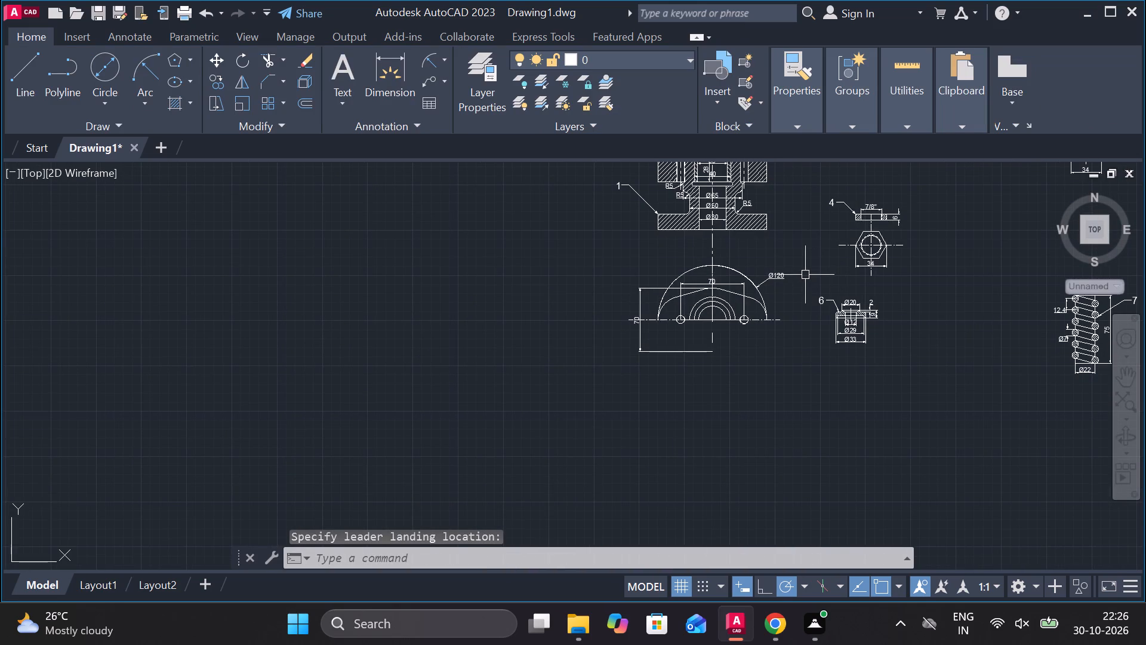
scroll(803, 272, up, 1)
middle_drag(803, 272, 693, 348)
middle_drag(821, 345, 824, 374)
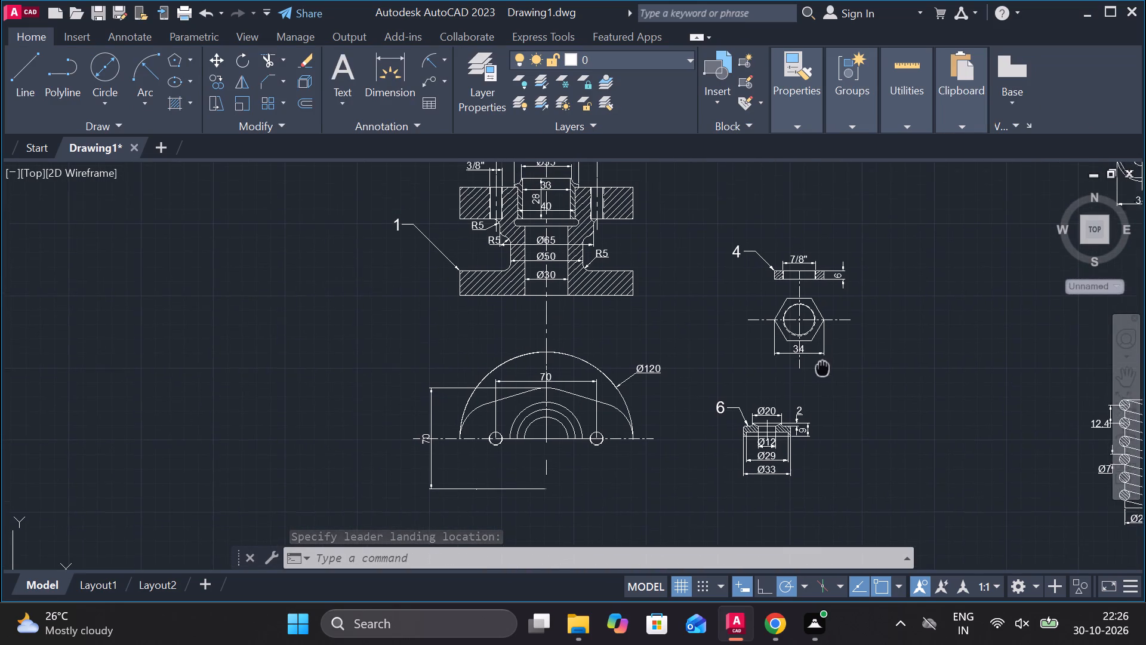
middle_drag(824, 374, 824, 376)
scroll(828, 371, down, 1)
middle_drag(849, 376, 843, 382)
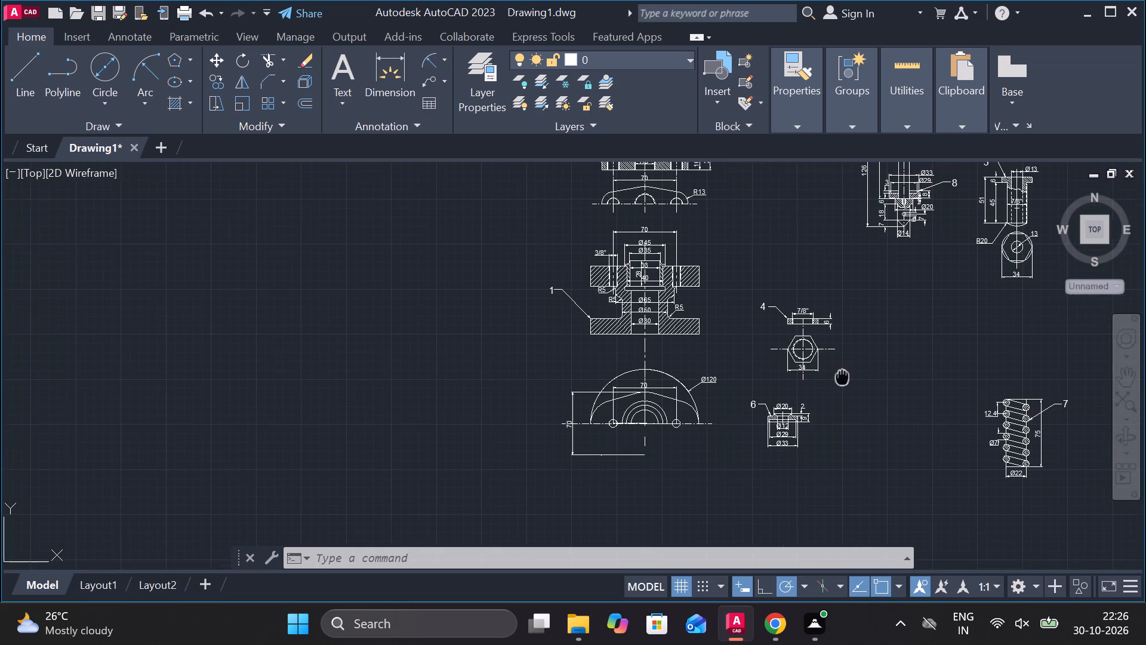
middle_drag(843, 382, 845, 403)
scroll(848, 385, down, 1)
scroll(888, 359, up, 1)
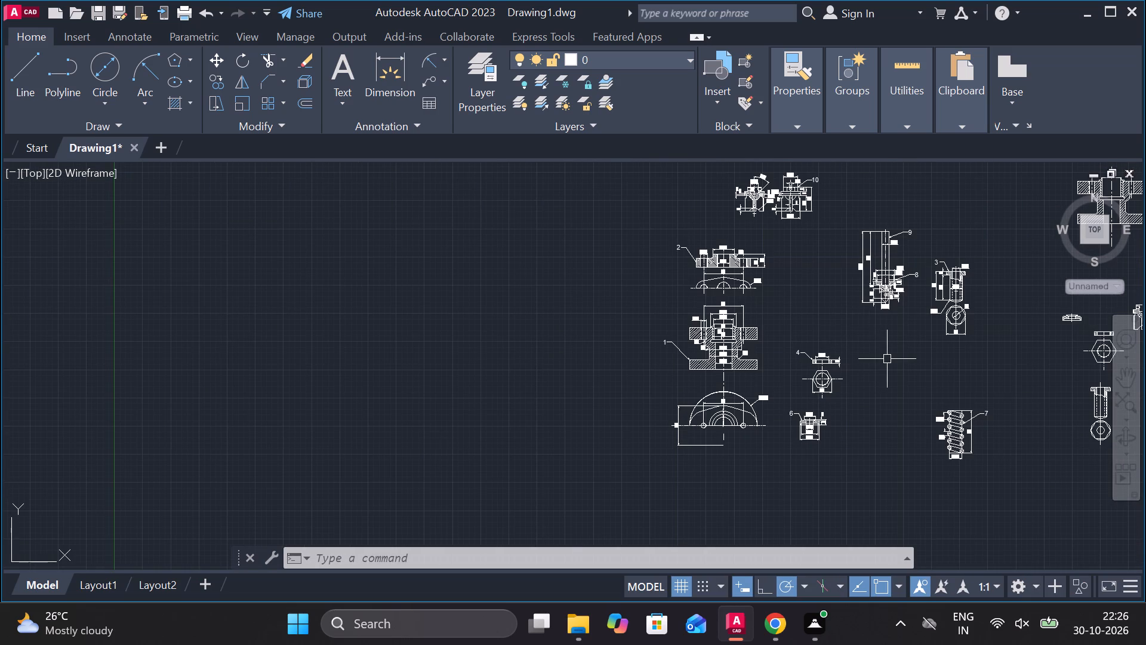
middle_drag(889, 359, 584, 311)
middle_drag(820, 323, 837, 349)
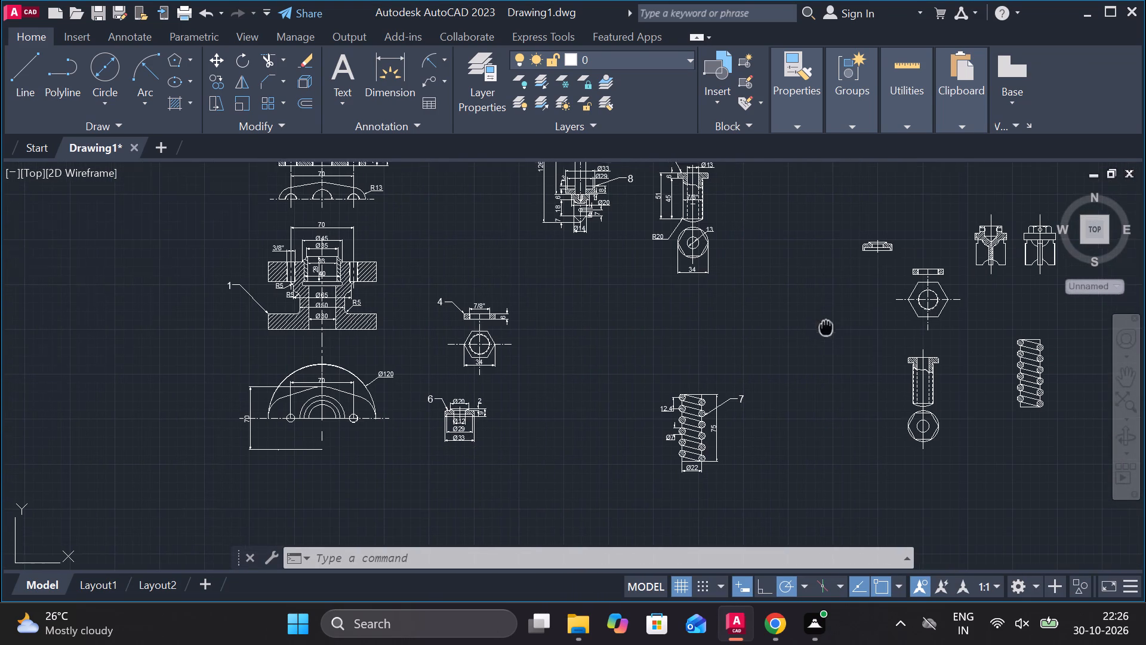
middle_drag(837, 349, 906, 511)
middle_drag(895, 450, 857, 394)
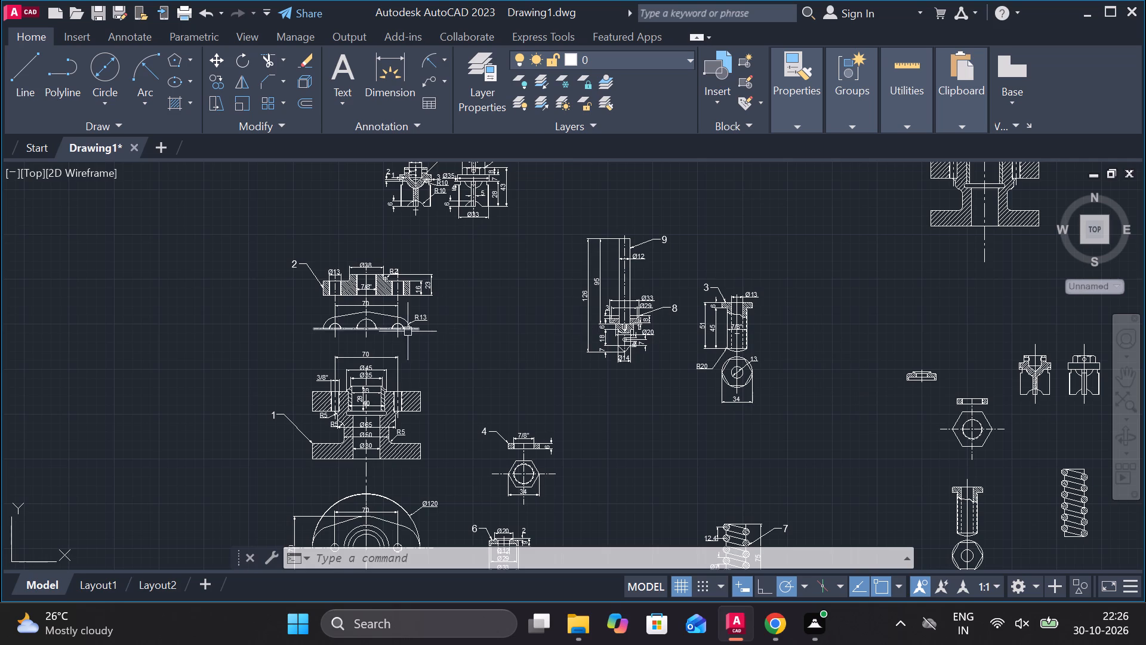
Add a leader labelled 11, with text height 8, to the bushed upper bore of the dimensioned body section.
scroll(403, 330, up, 2)
middle_drag(451, 330, 646, 297)
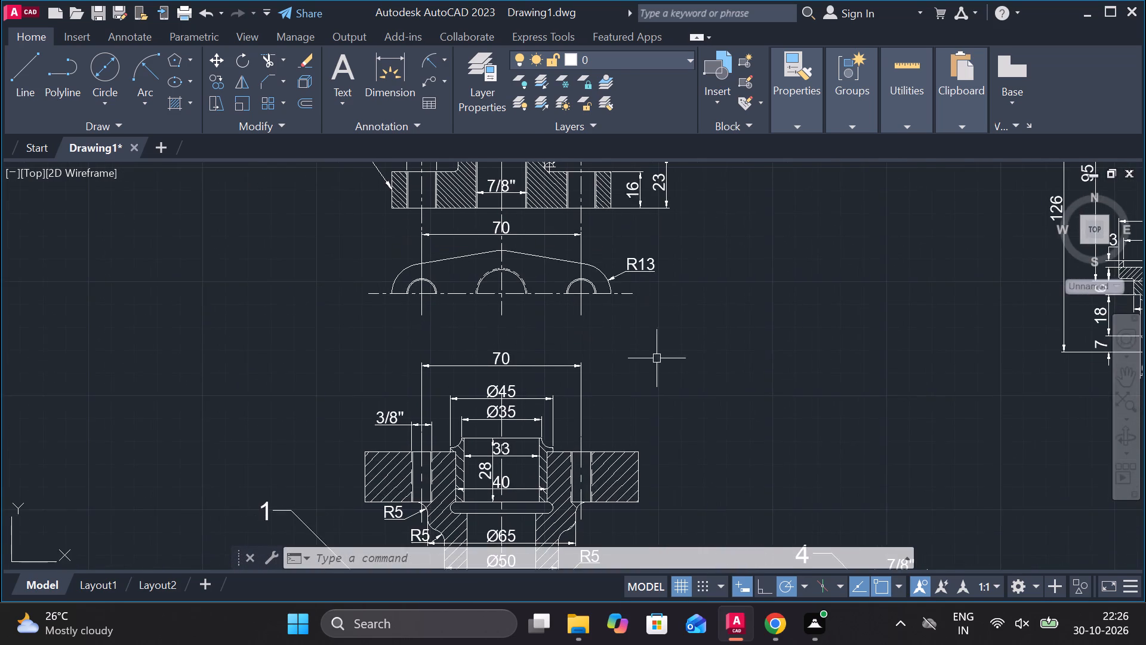
middle_drag(657, 367, 645, 331)
click(420, 88)
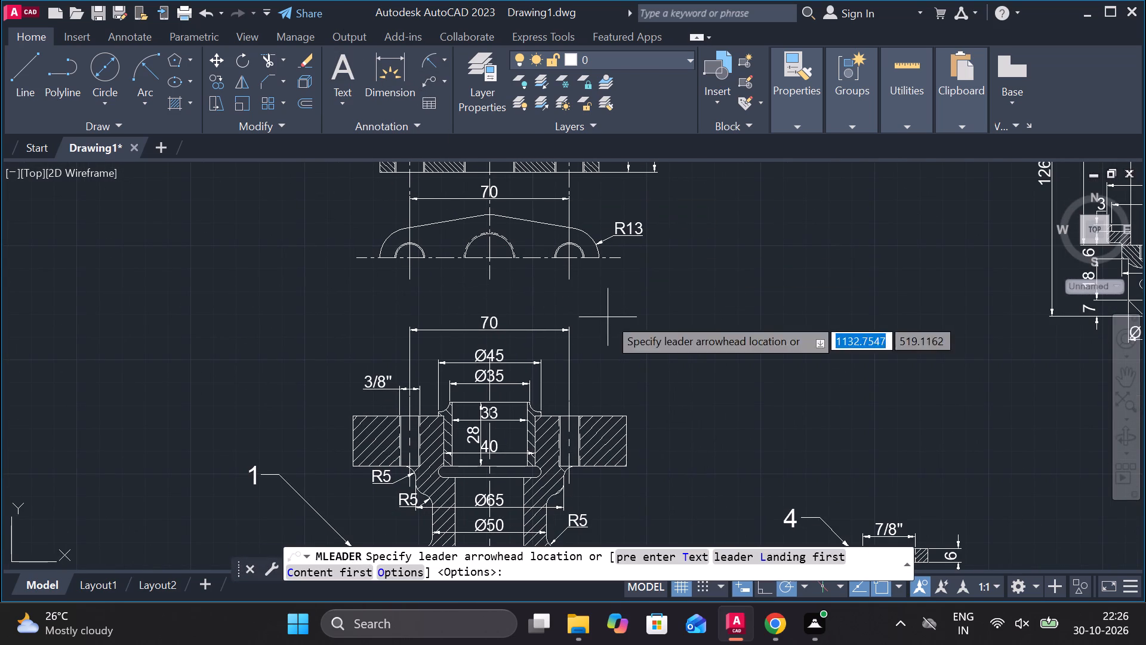
middle_drag(607, 317, 589, 270)
scroll(614, 324, up, 2)
middle_drag(577, 358, 708, 269)
click(443, 391)
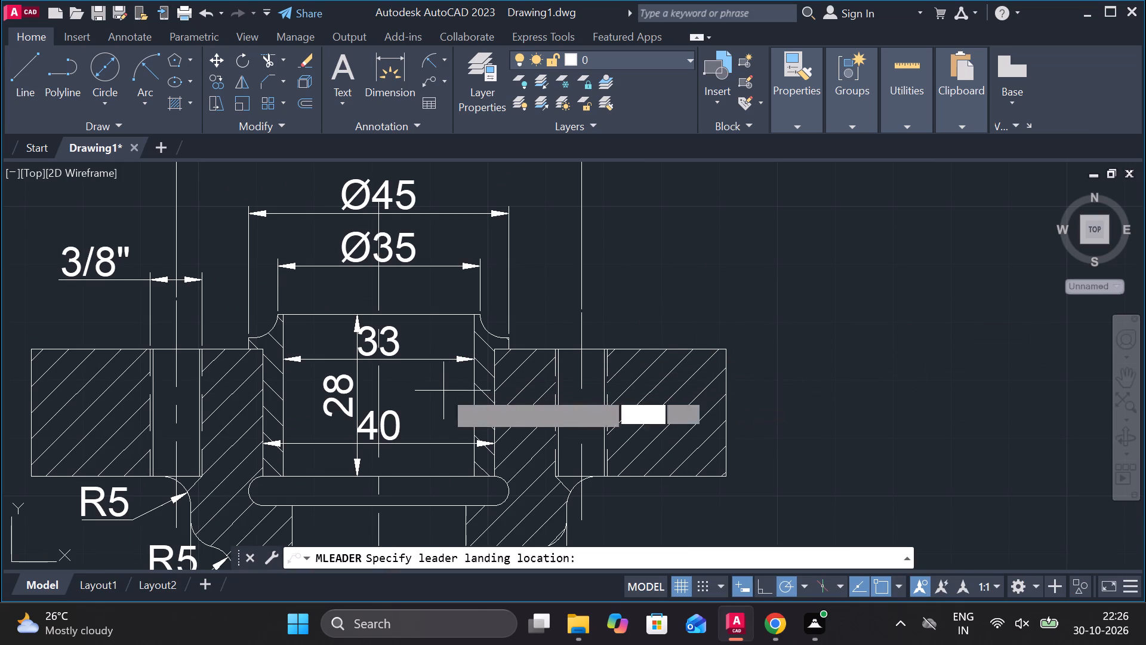
click(664, 265)
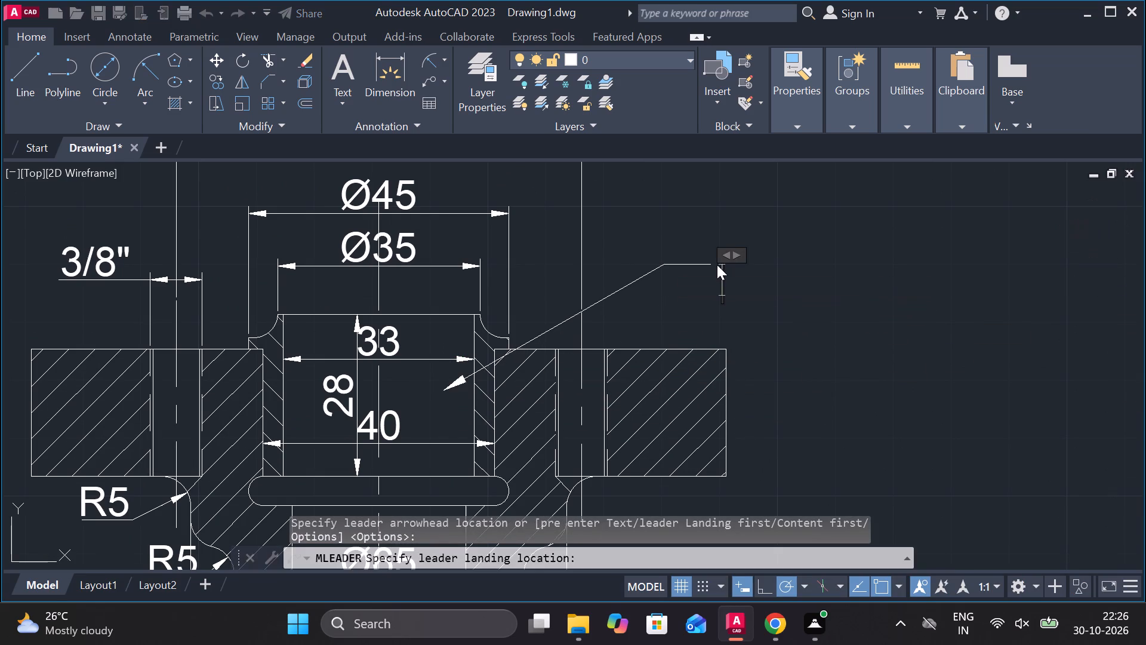
scroll(687, 290, up, 1)
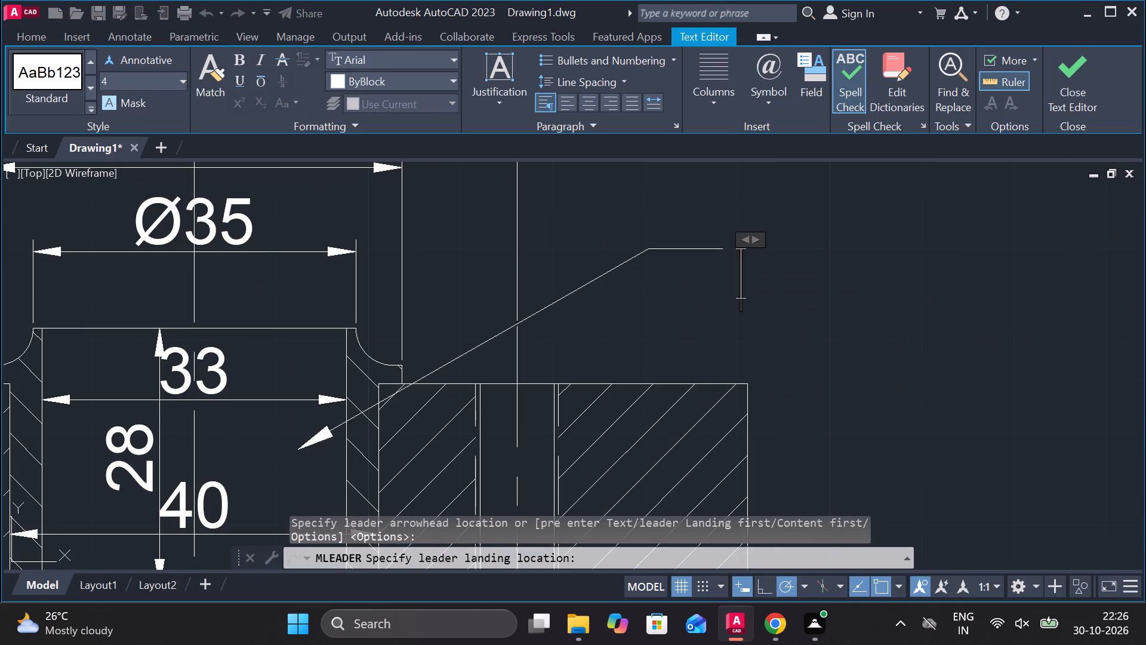
click(126, 75)
key(8)
key(Return)
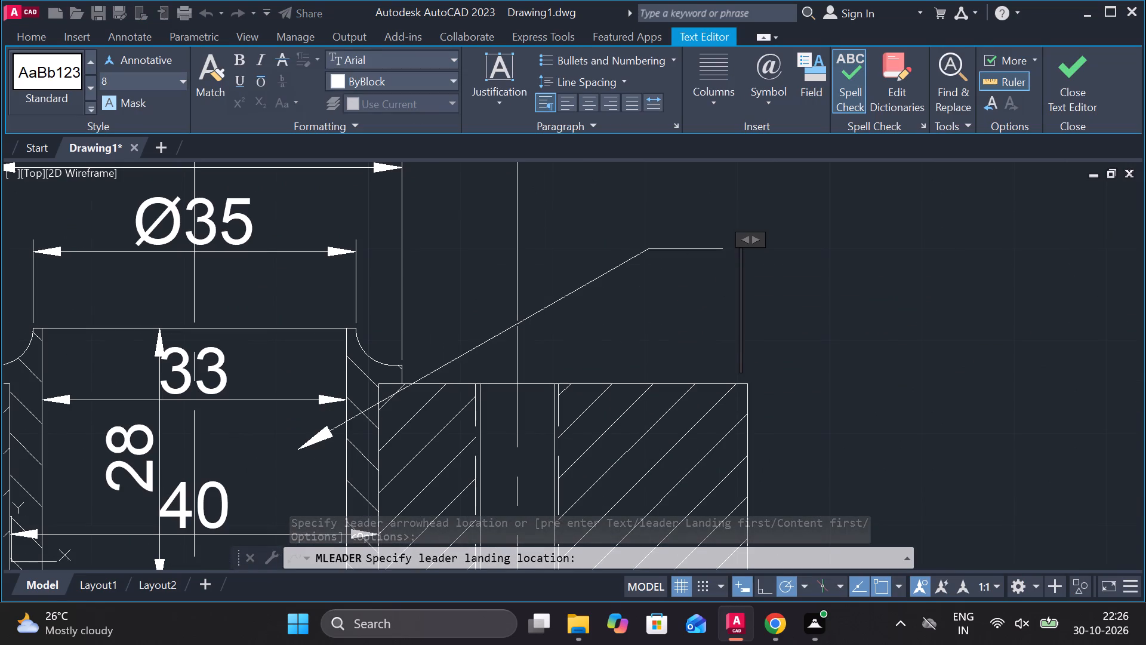
text(11)
click(1081, 105)
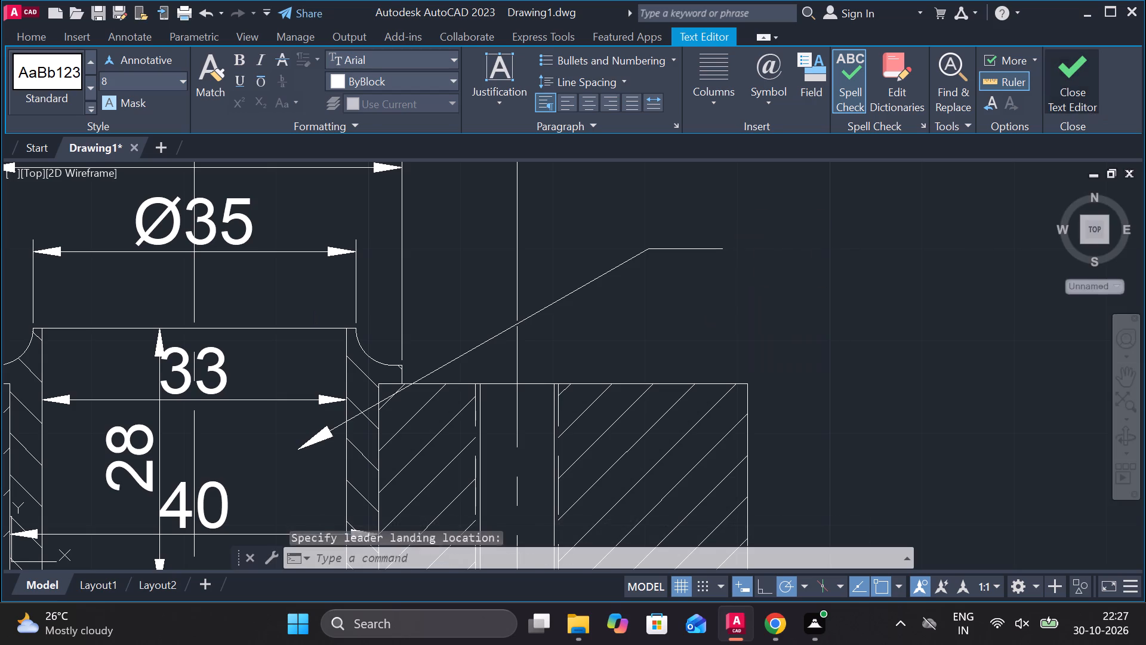
Examine the numbered dimensioned part drawings and compare them with the undimensioned copies, especially the hatched body section.
scroll(715, 289, down, 2)
scroll(734, 365, down, 2)
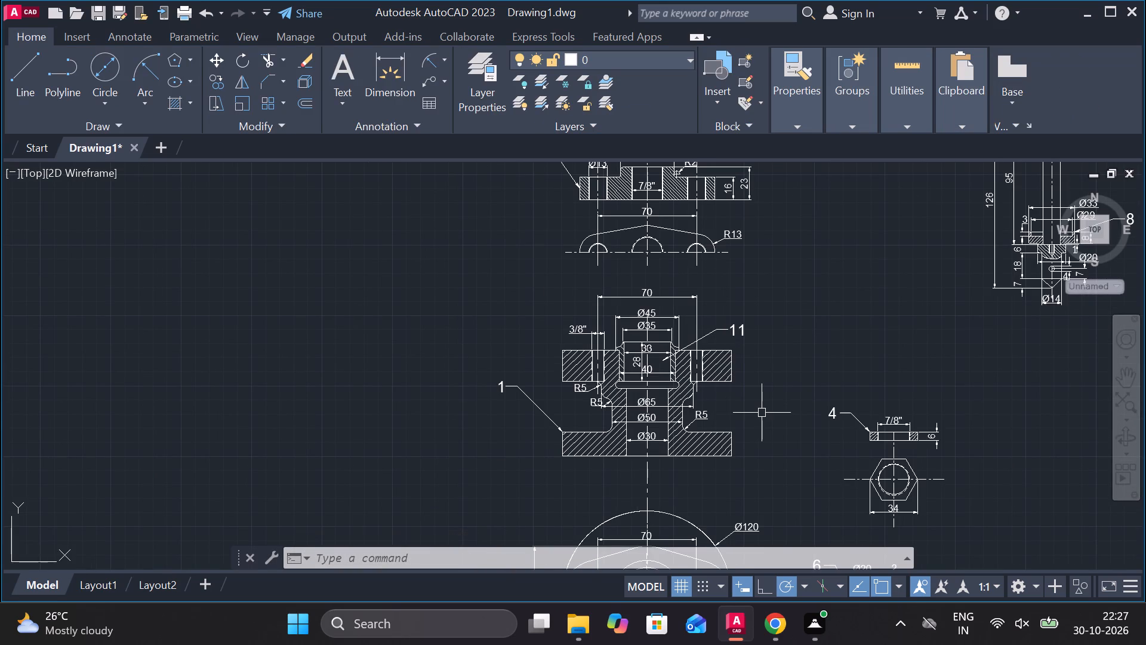
middle_drag(946, 337, 829, 337)
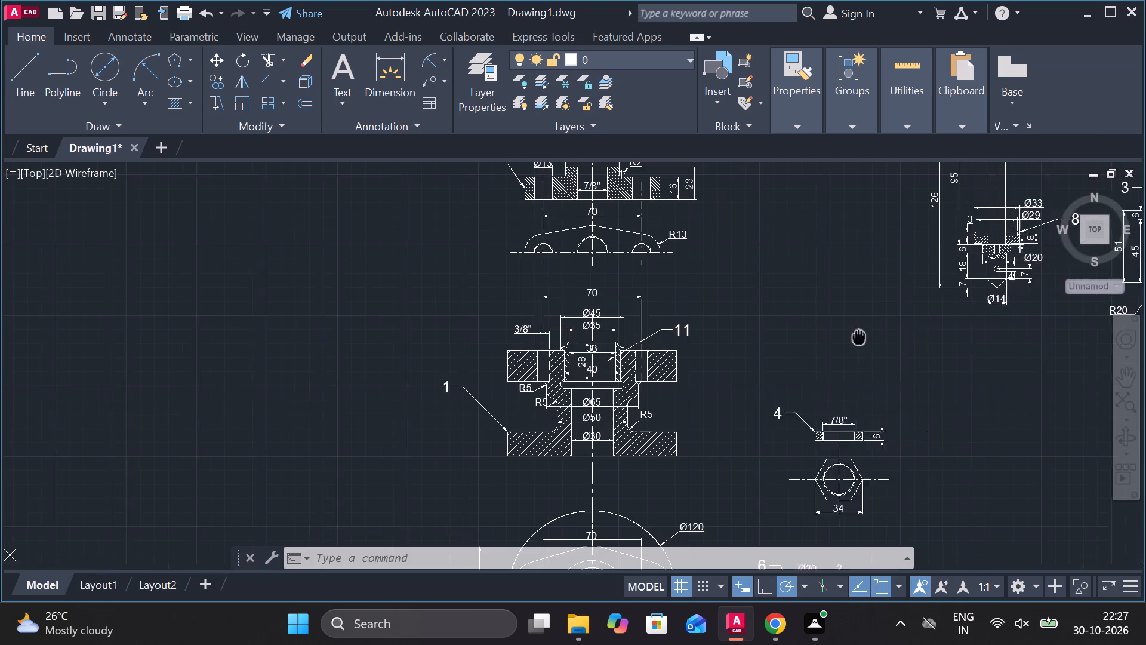
middle_drag(829, 337, 584, 301)
middle_drag(916, 290, 891, 394)
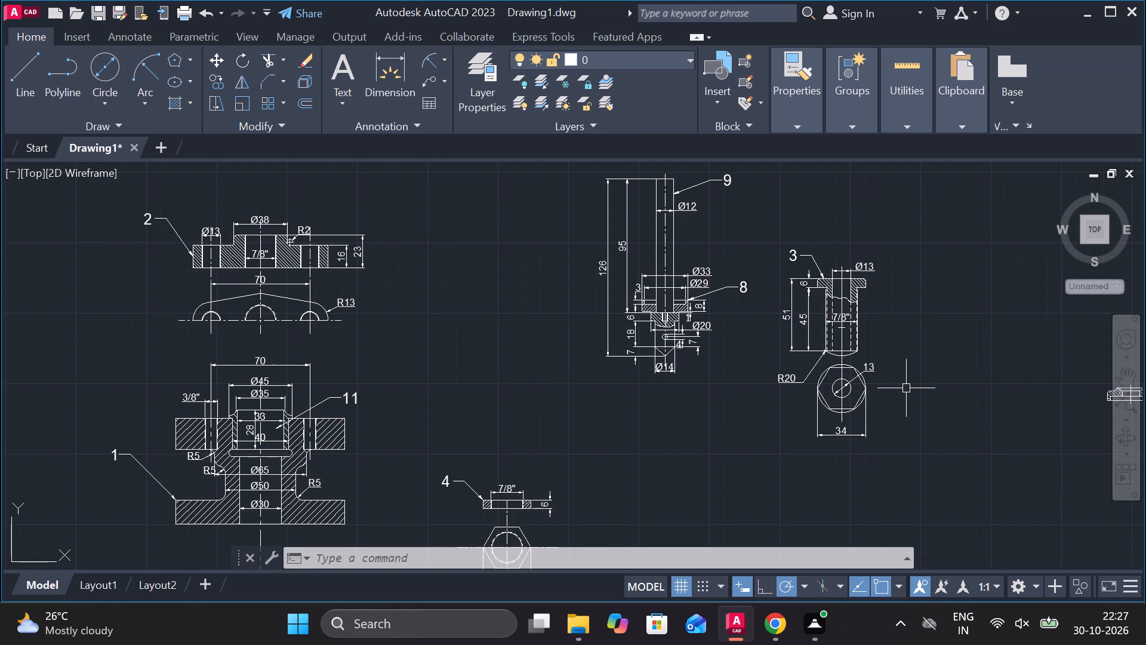
scroll(916, 395, down, 1)
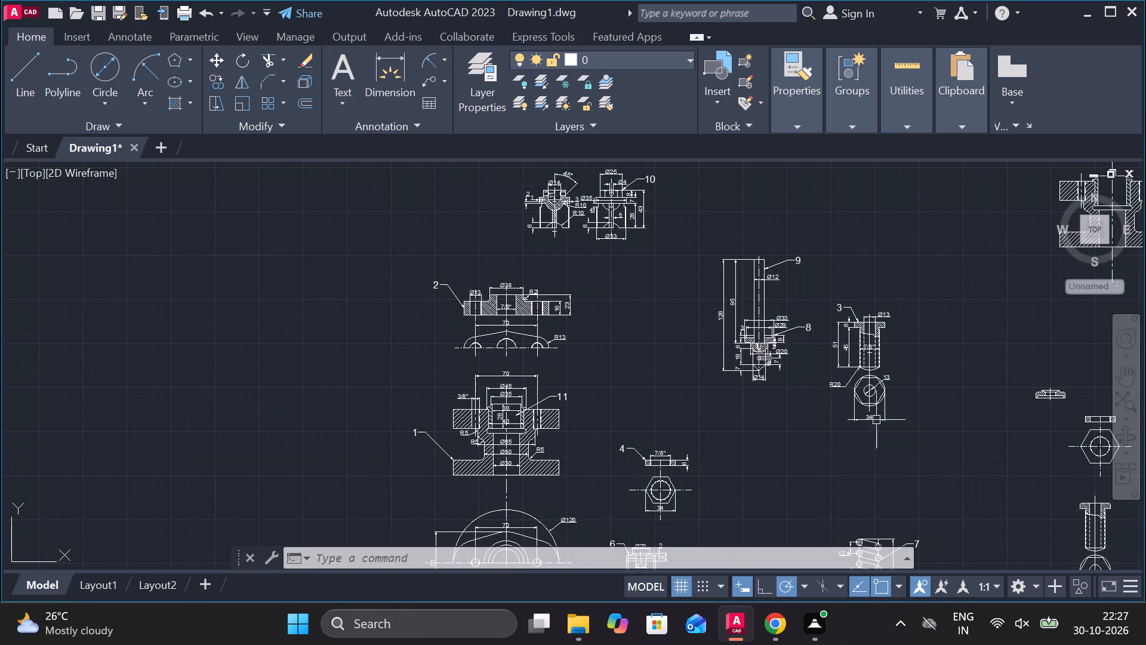
middle_drag(806, 406, 404, 354)
middle_drag(606, 358, 557, 368)
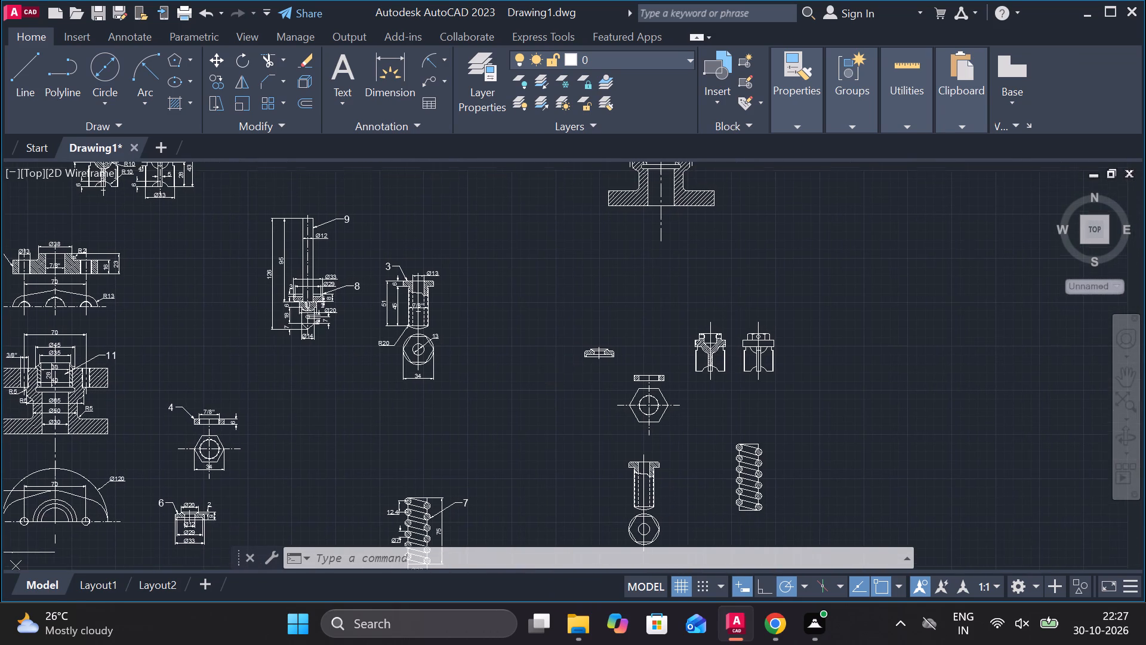
scroll(667, 217, up, 1)
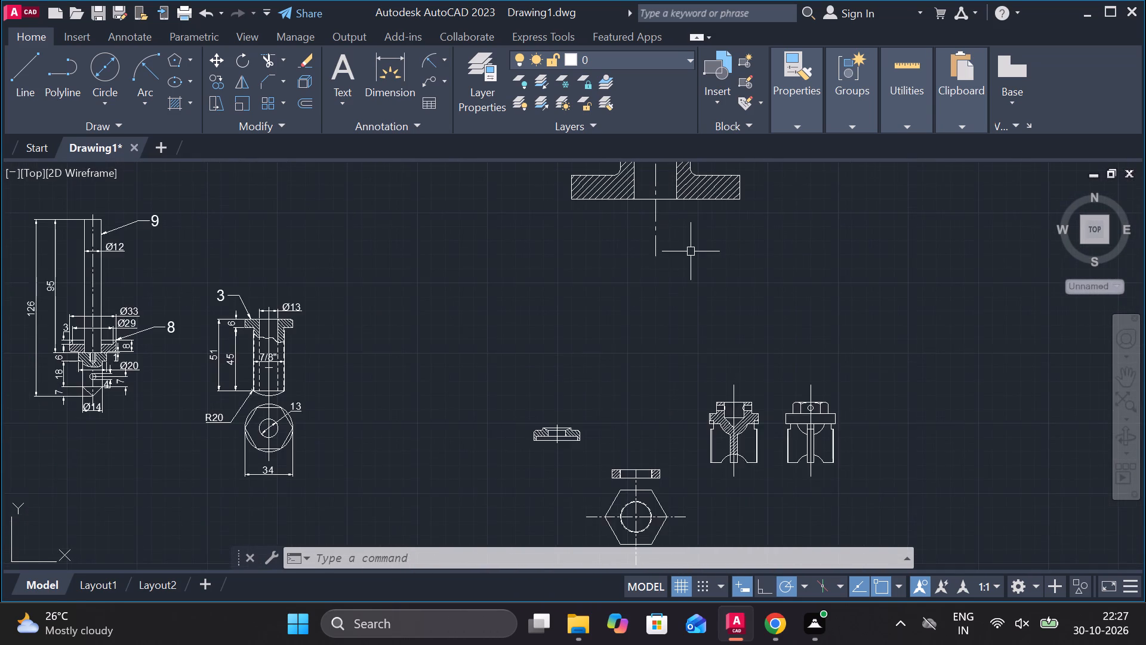
scroll(696, 254, up, 1)
middle_drag(696, 254, 706, 387)
scroll(711, 373, down, 1)
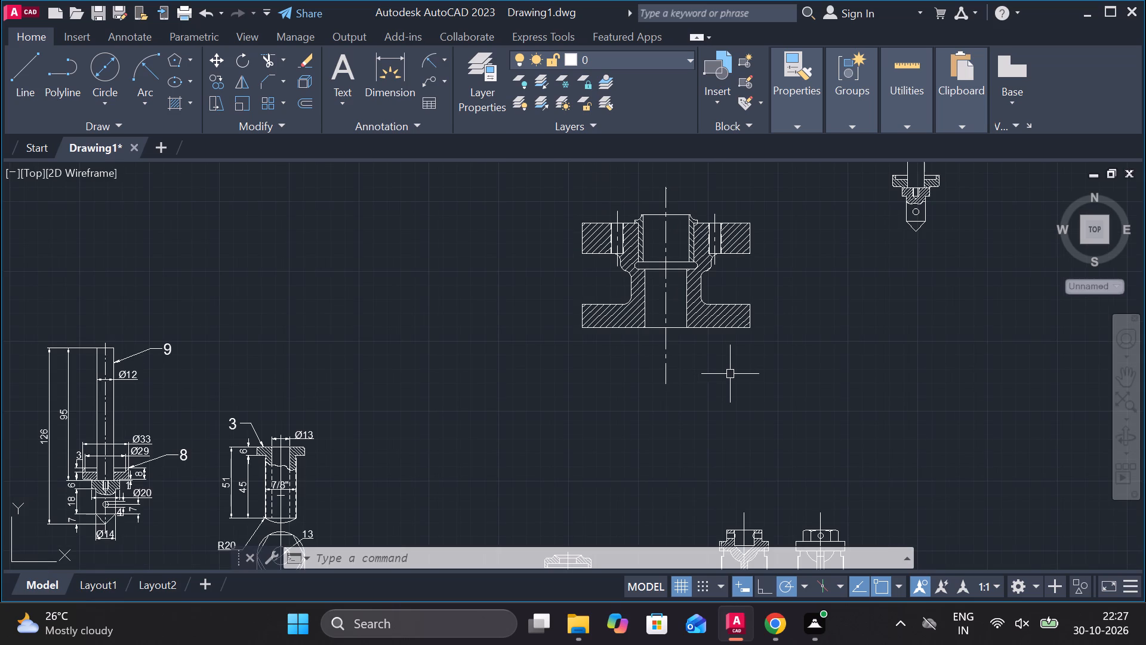
scroll(701, 262, up, 1)
scroll(768, 334, down, 2)
middle_drag(784, 385, 802, 309)
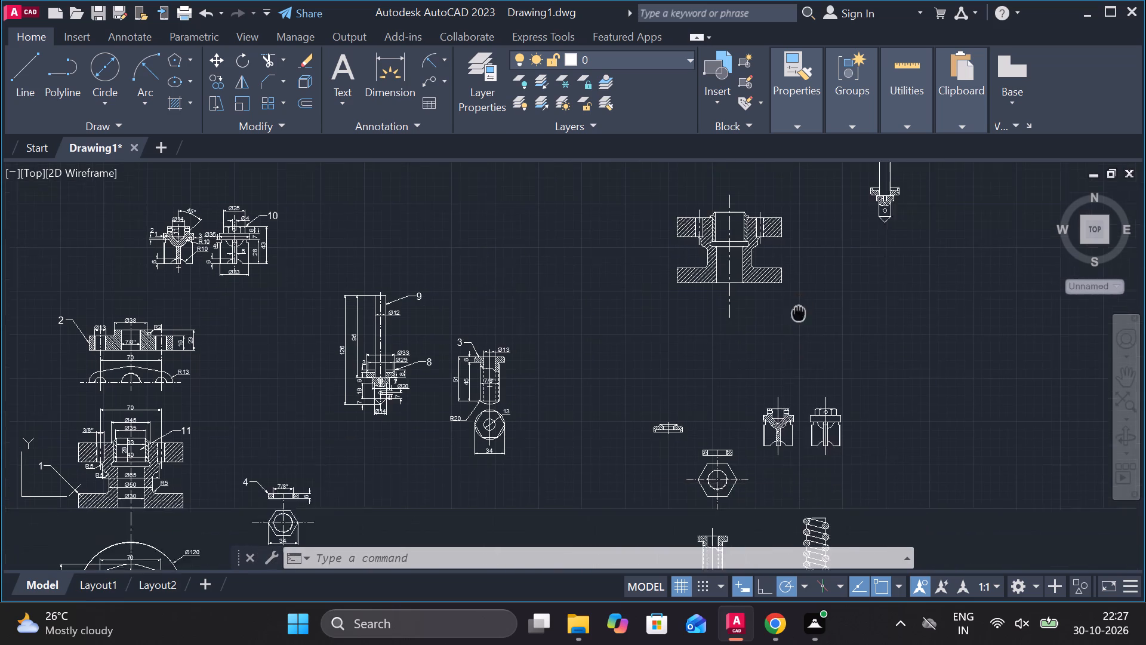
middle_drag(802, 309, 802, 308)
scroll(856, 346, down, 1)
scroll(472, 401, up, 2)
middle_drag(498, 348, 501, 348)
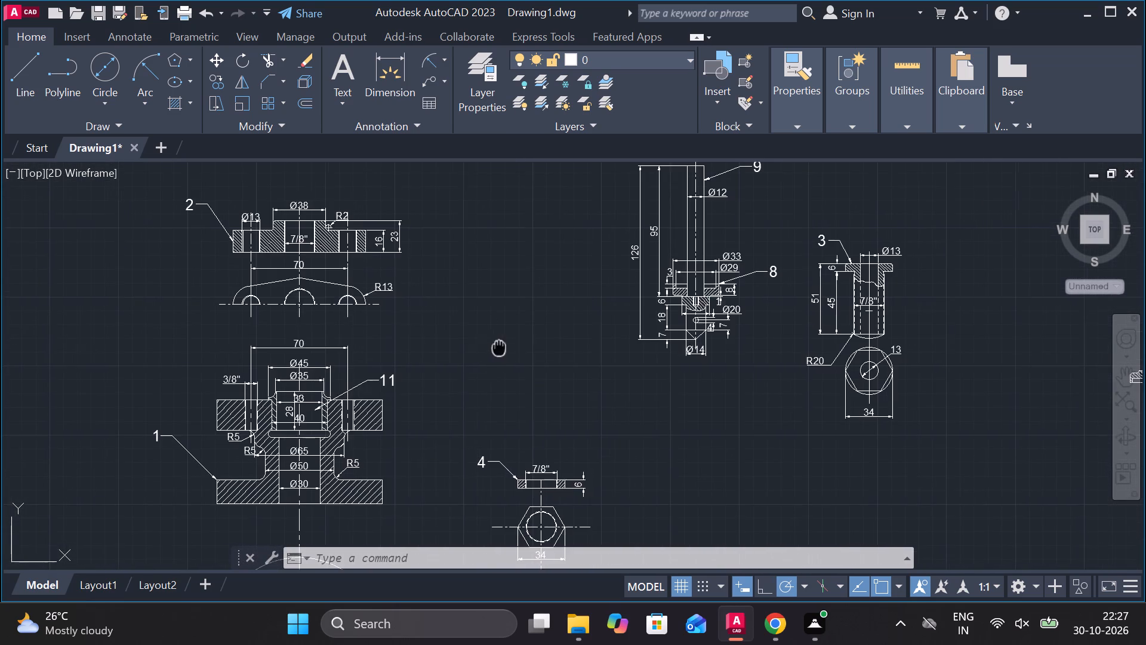
middle_drag(501, 348, 815, 466)
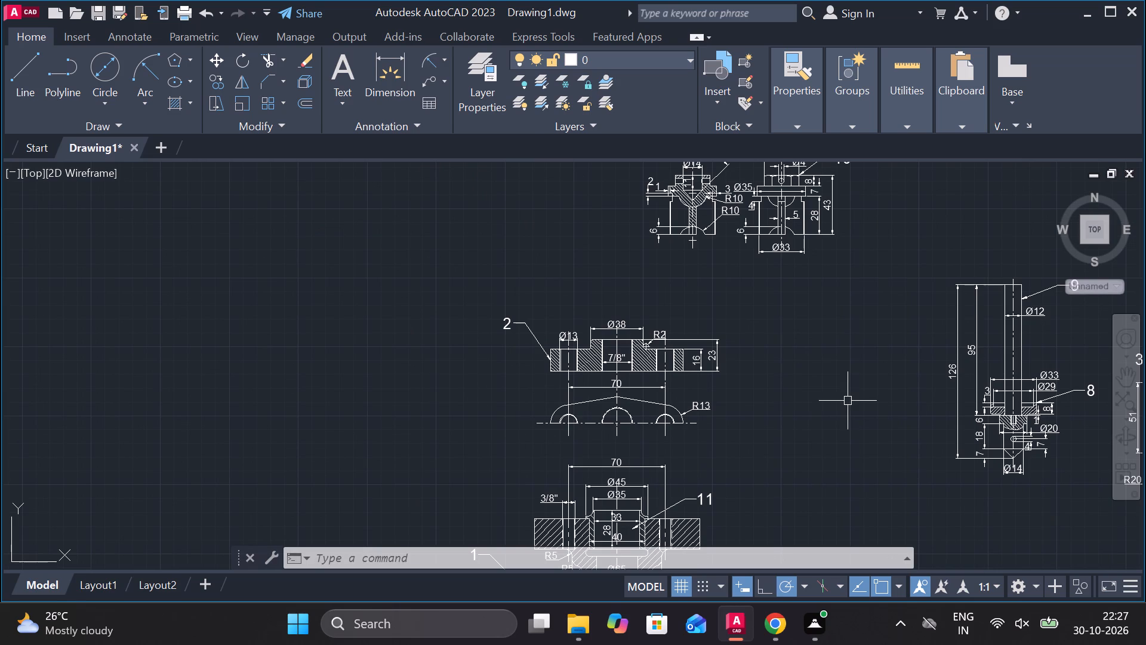
middle_drag(838, 401, 745, 247)
middle_drag(734, 326, 704, 328)
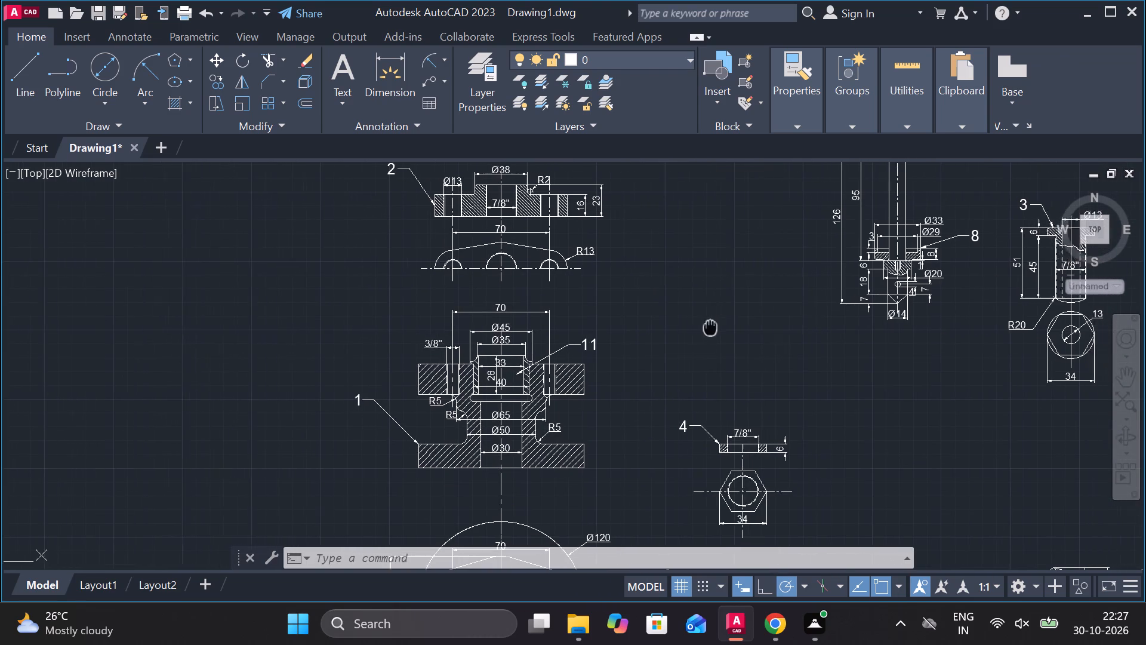
middle_drag(704, 328, 493, 411)
scroll(693, 333, down, 1)
middle_drag(963, 321, 820, 441)
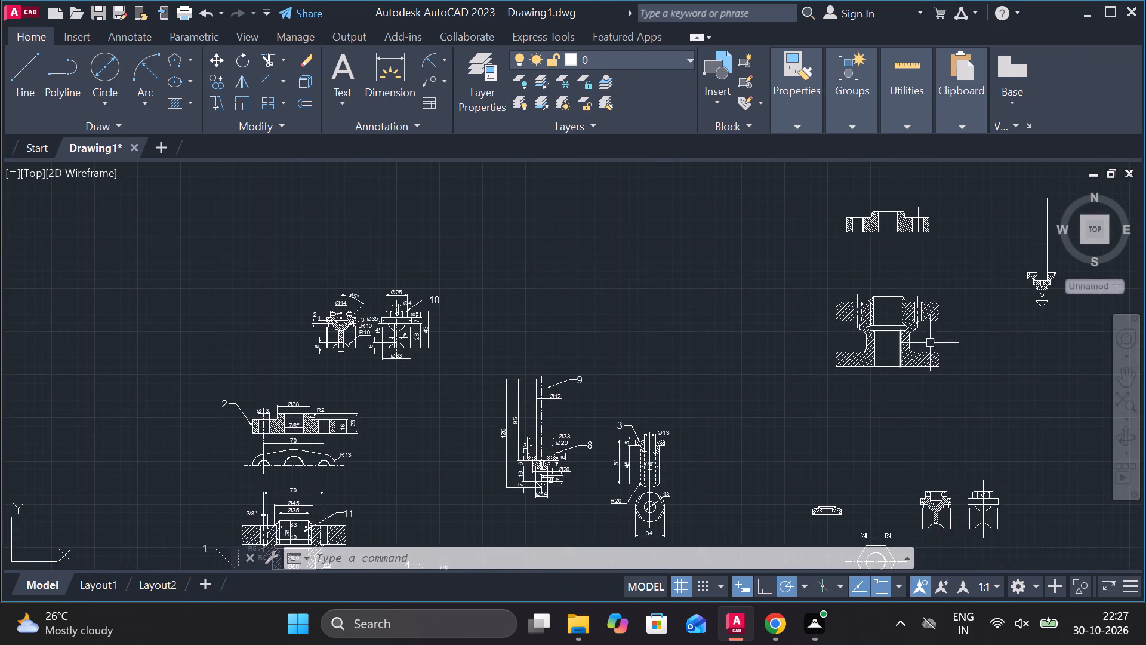
scroll(941, 328, up, 1)
middle_drag(941, 328, 936, 328)
scroll(951, 318, up, 1)
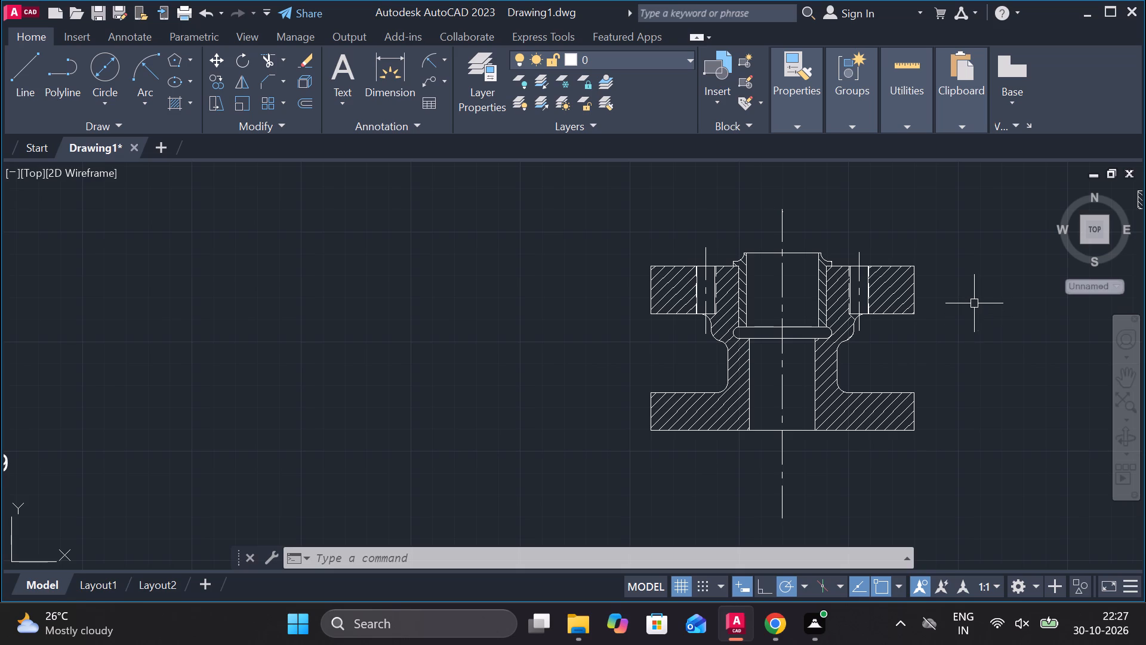
middle_drag(974, 300, 948, 376)
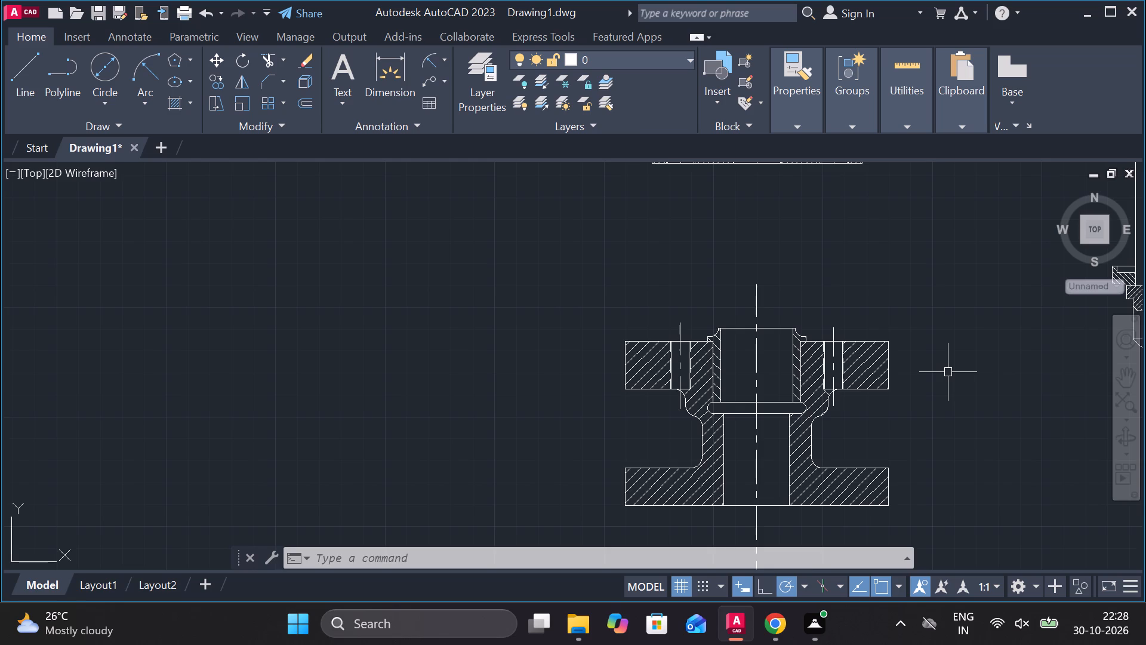
Erase the section hatching of the undimensioned body and of the bush lining its upper bore.
key(Escape)
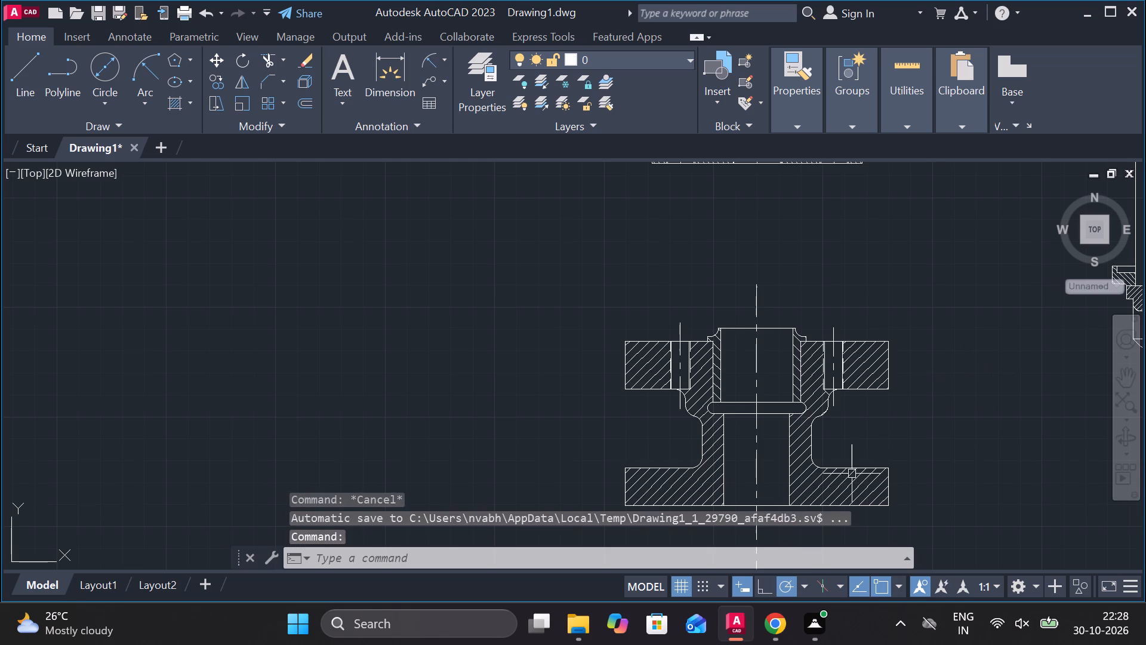
click(831, 487)
text(e)
key(space)
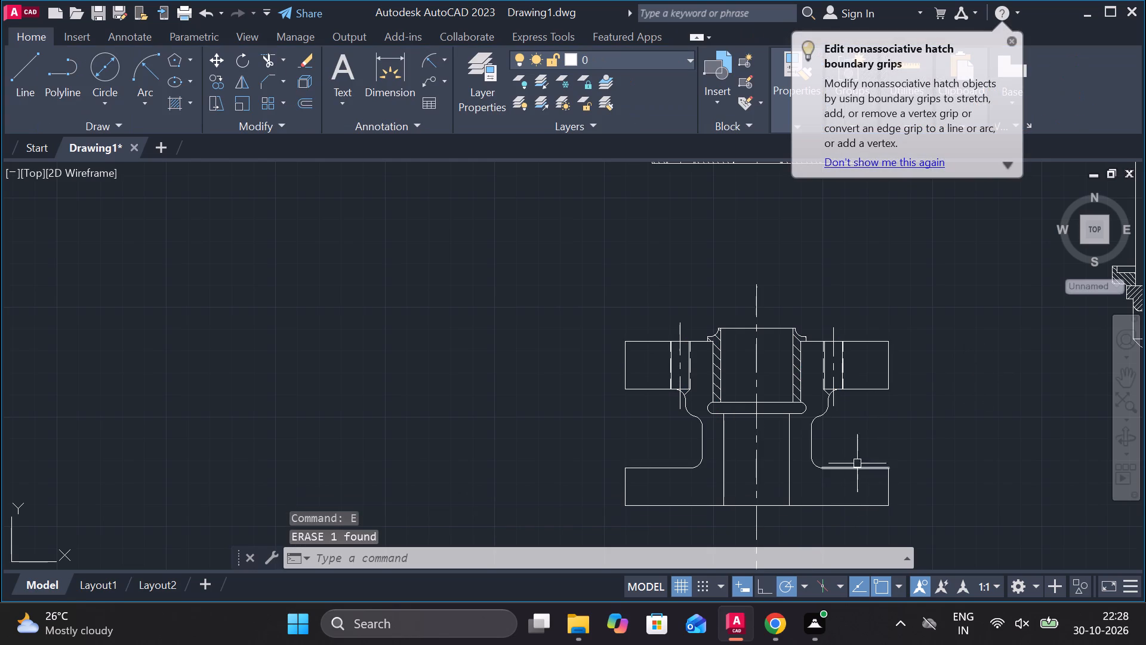
scroll(664, 345, up, 2)
middle_drag(750, 403, 640, 394)
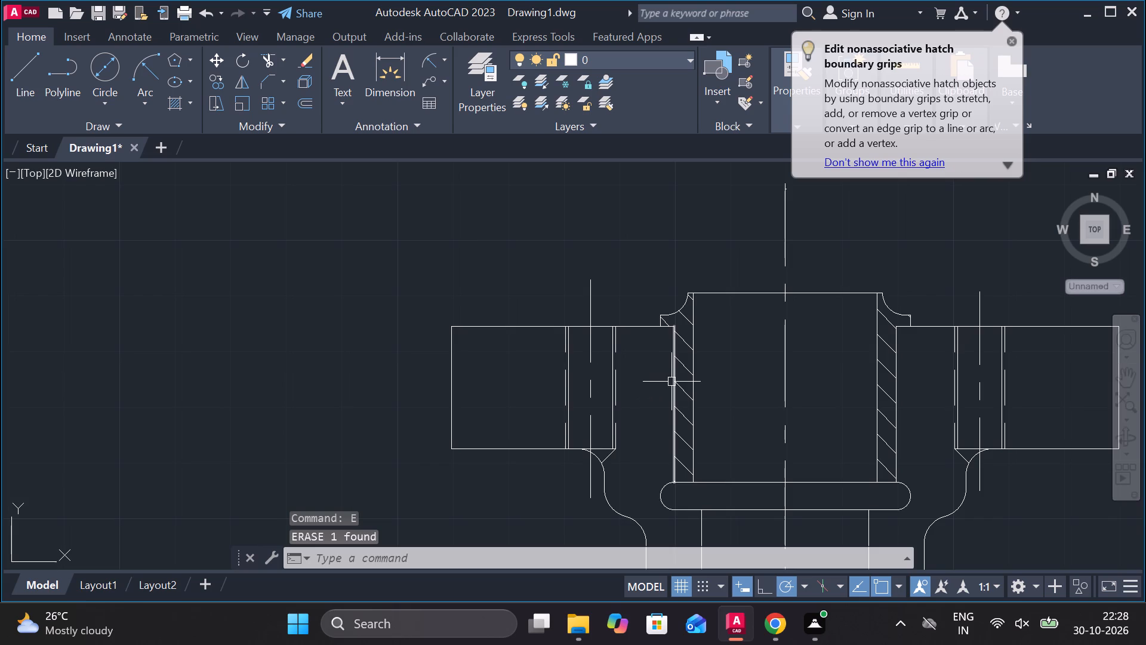
scroll(698, 426, up, 2)
click(670, 336)
key(Escape)
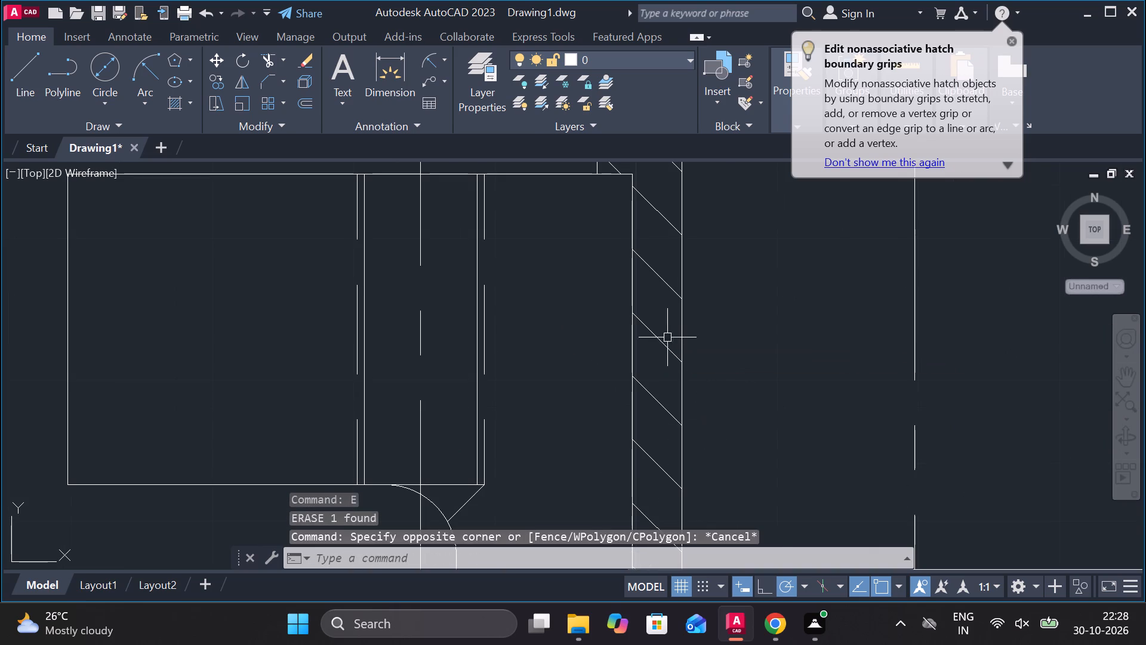
click(652, 333)
scroll(652, 333, down, 3)
text(e)
key(space)
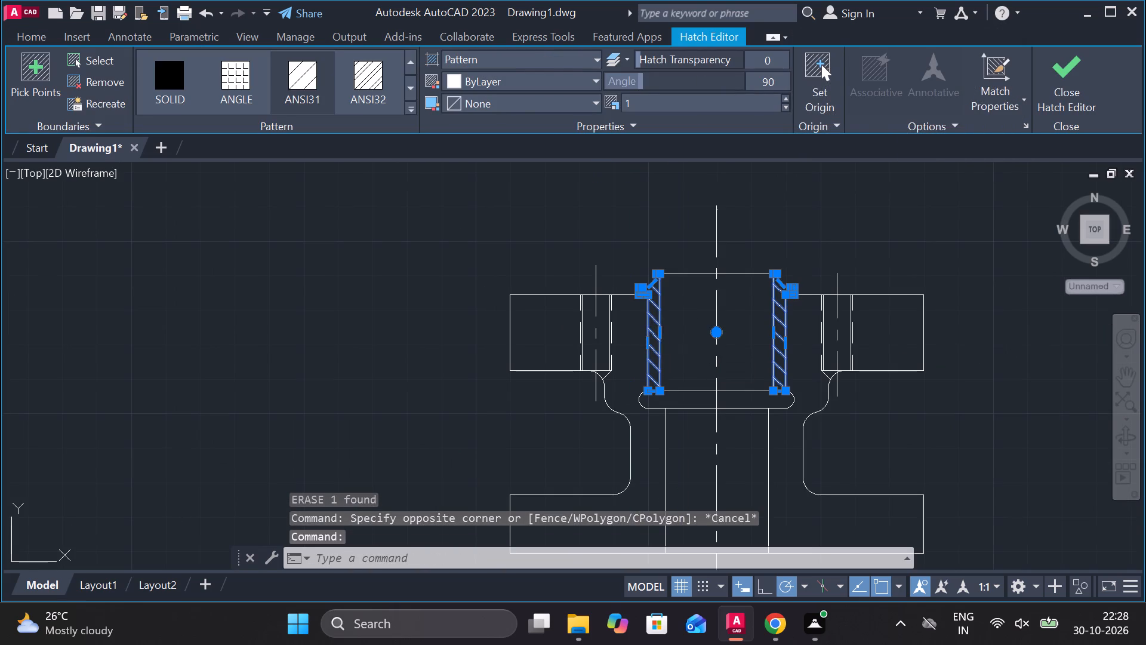
Erase the section hatching from the undimensioned flange above the body.
scroll(761, 368, down, 2)
scroll(739, 232, up, 2)
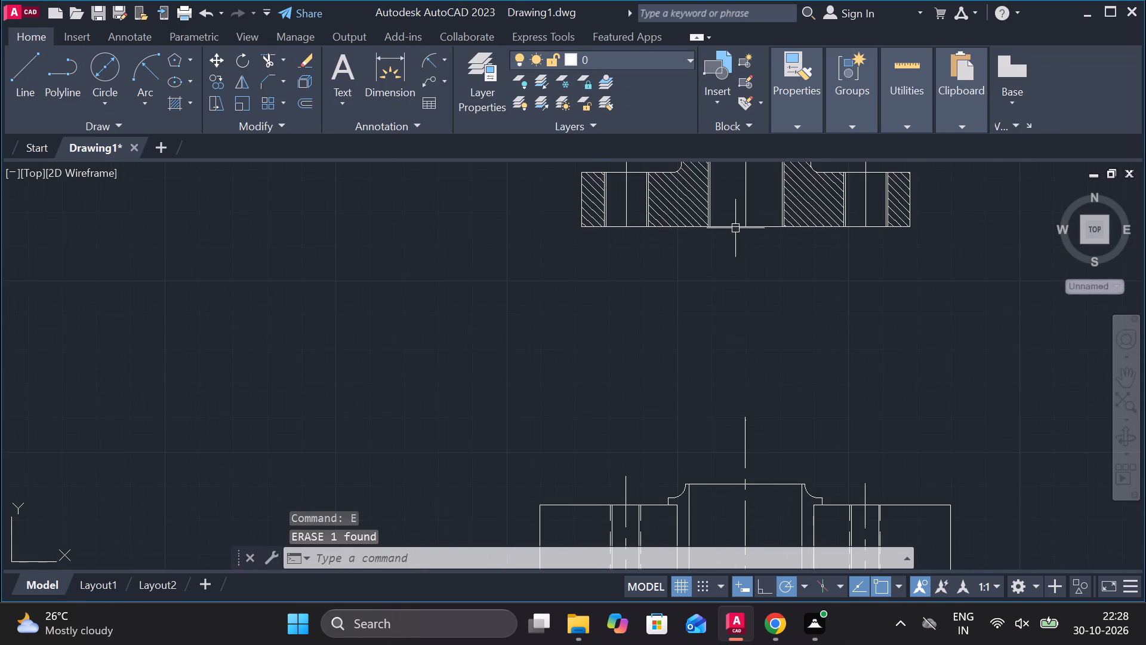
click(676, 207)
text(e)
key(space)
Erase the hatching from the stepped lower end and the surrounding collar of the undimensioned spindle.
scroll(794, 265, down, 2)
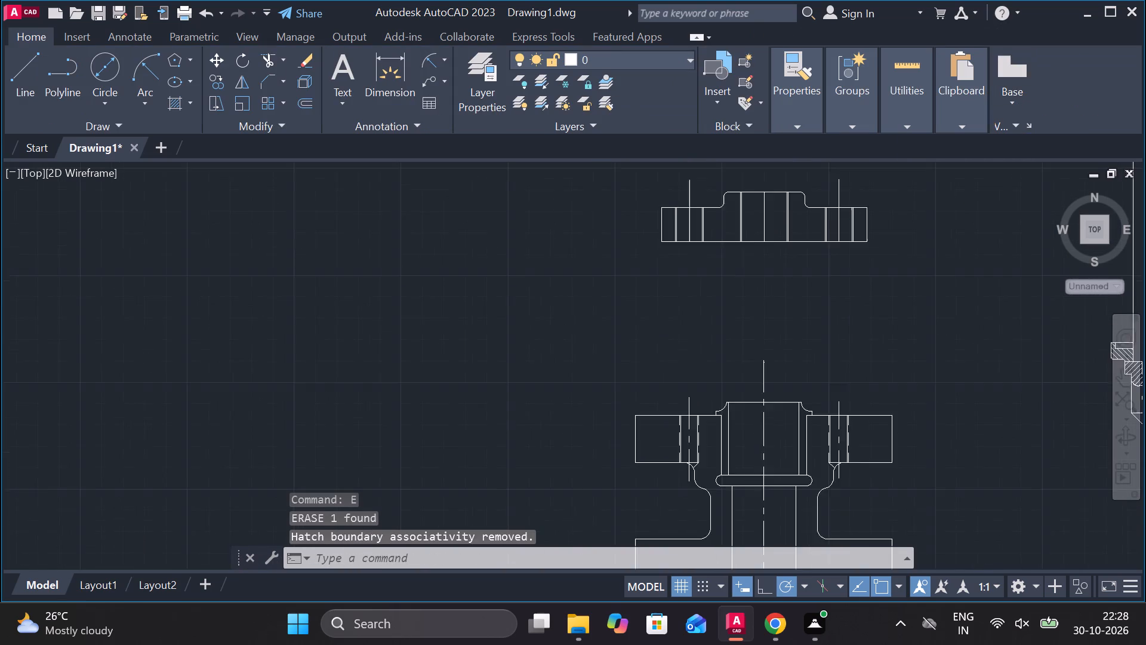
middle_drag(803, 272, 663, 317)
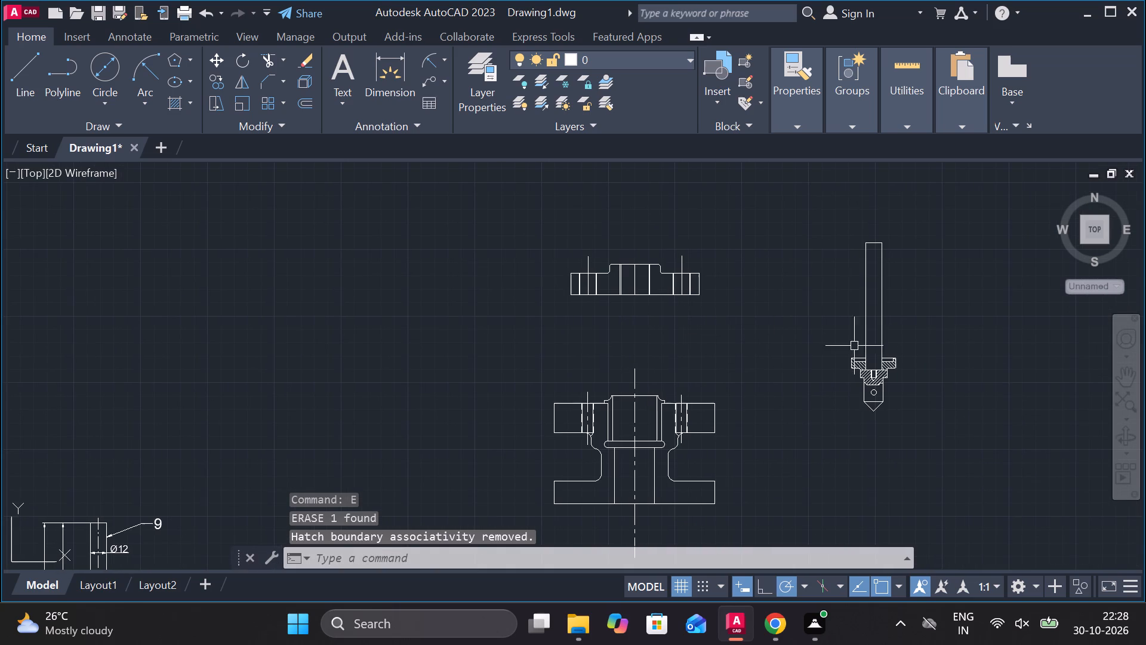
scroll(994, 361, up, 1)
scroll(859, 389, up, 1)
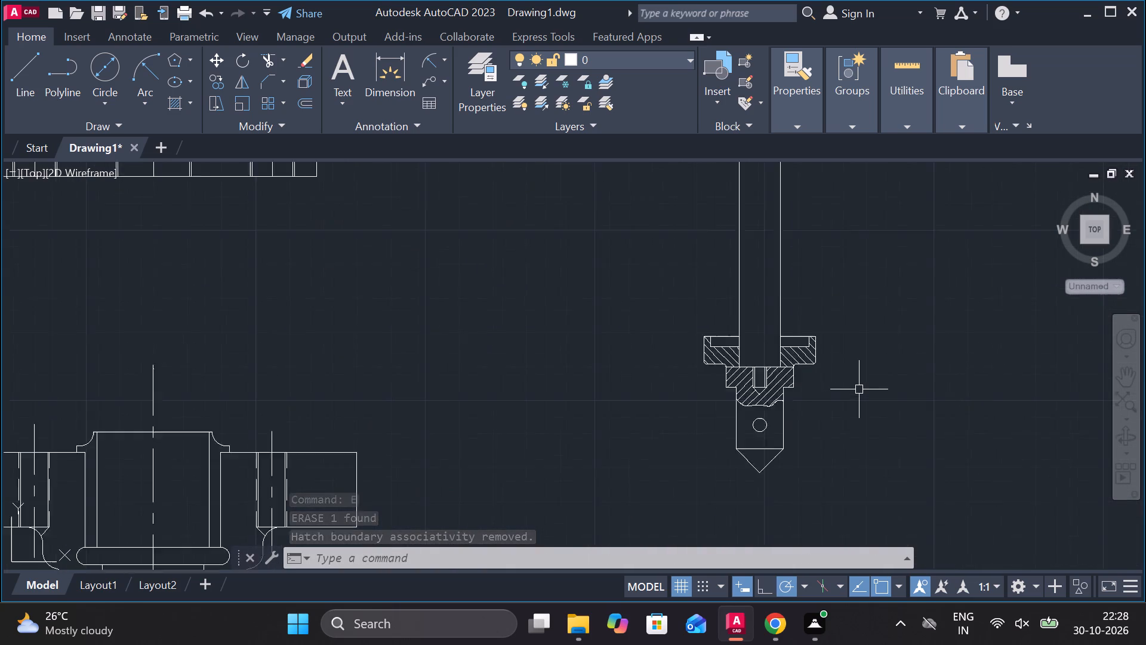
scroll(859, 389, up, 1)
middle_drag(868, 391, 887, 309)
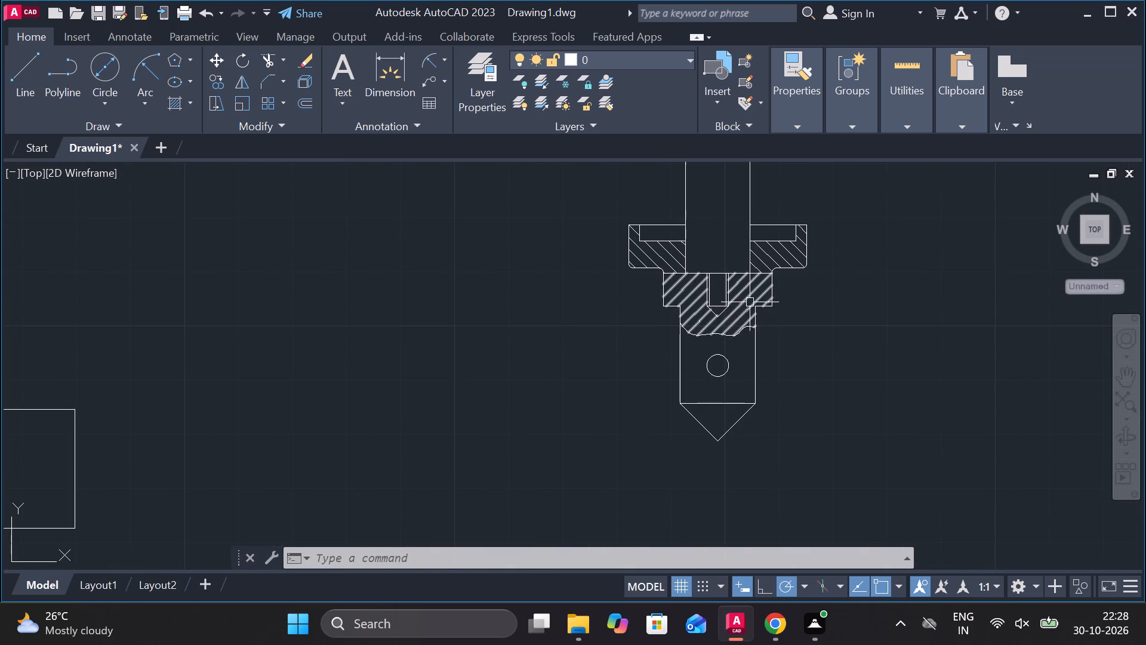
click(750, 294)
text(e)
key(space)
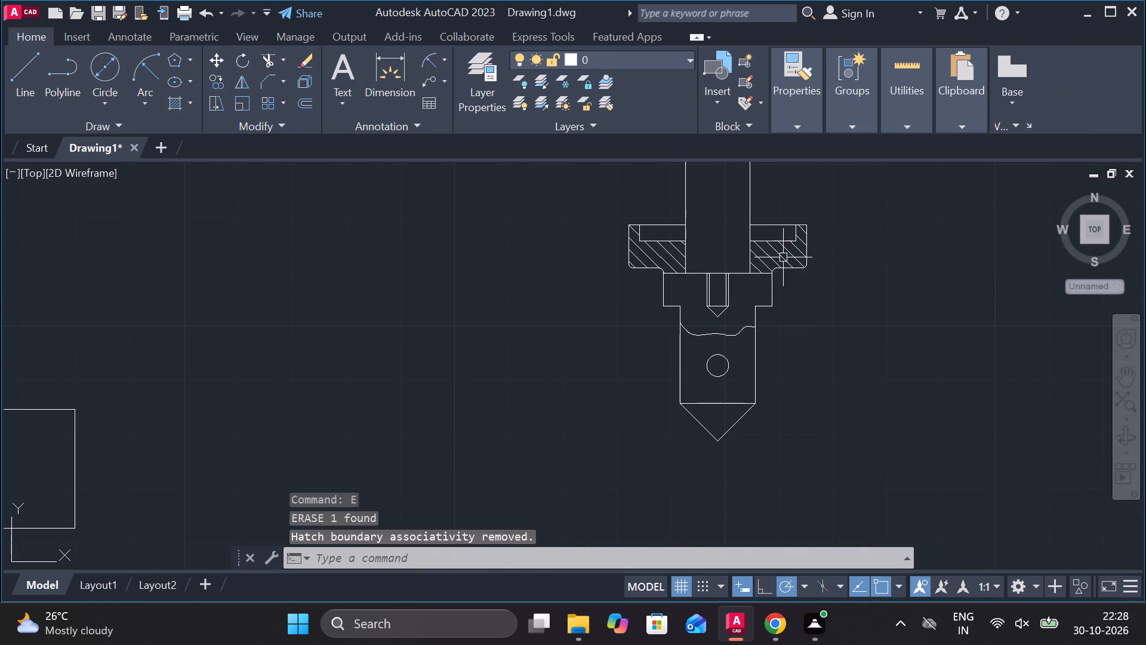
click(783, 257)
text(e)
key(space)
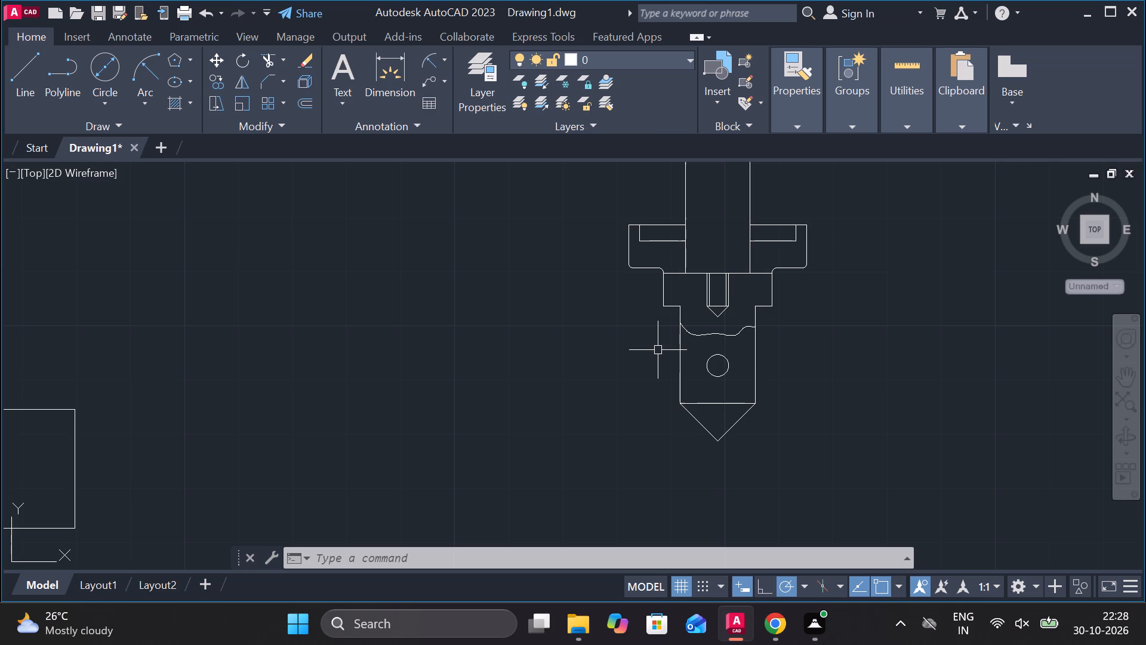
scroll(704, 355, down, 3)
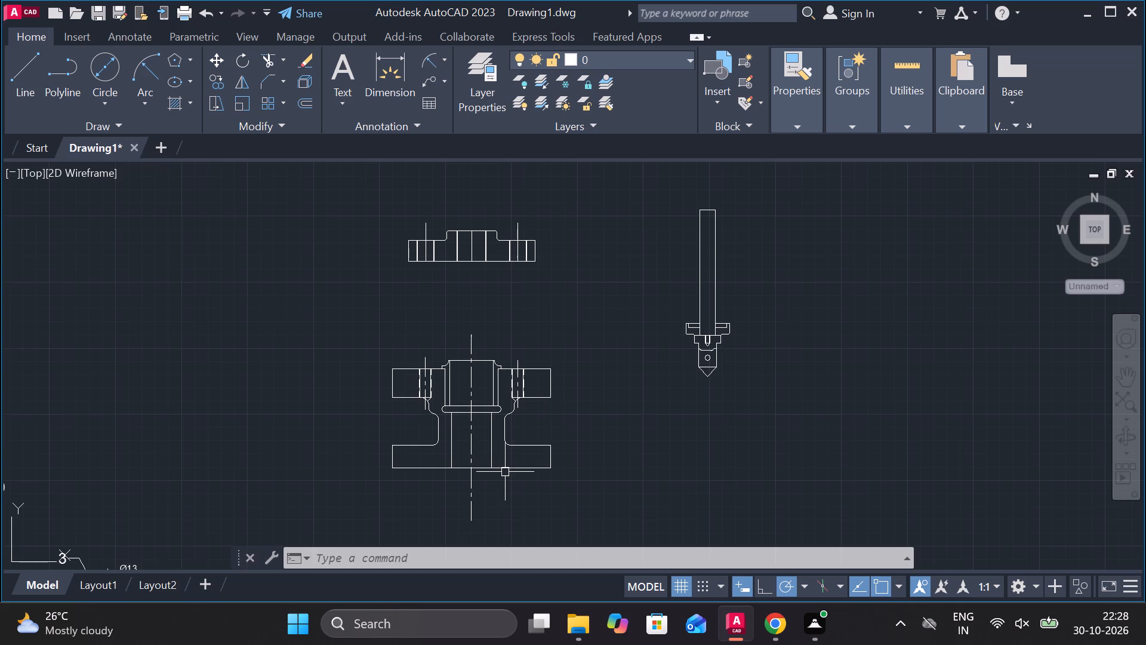
middle_drag(501, 476, 507, 453)
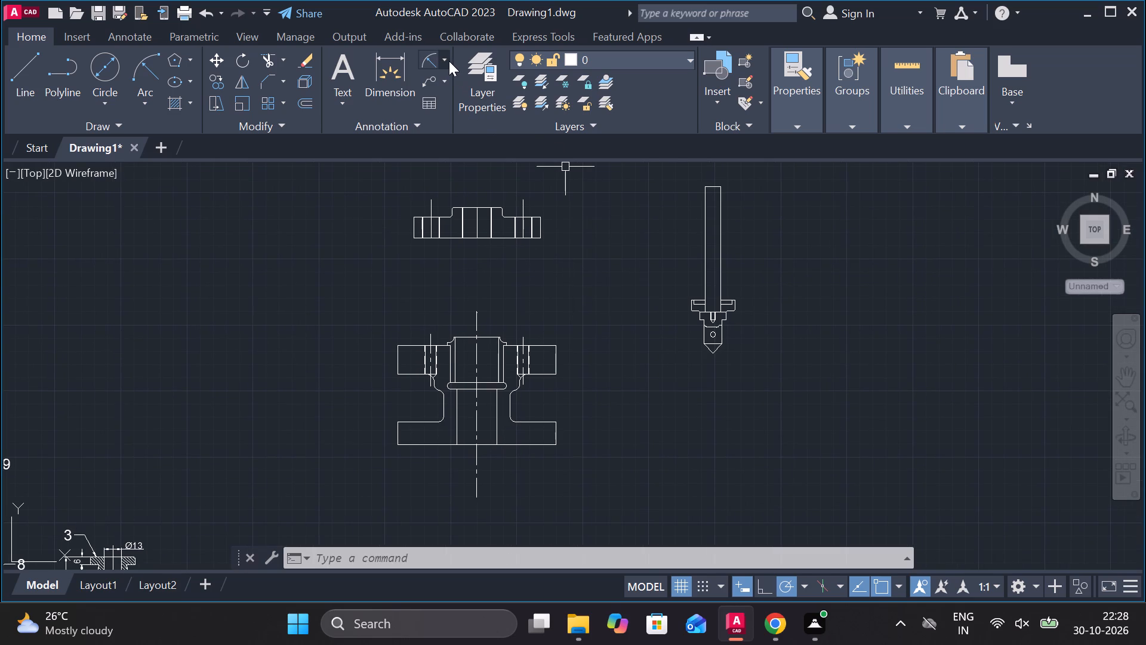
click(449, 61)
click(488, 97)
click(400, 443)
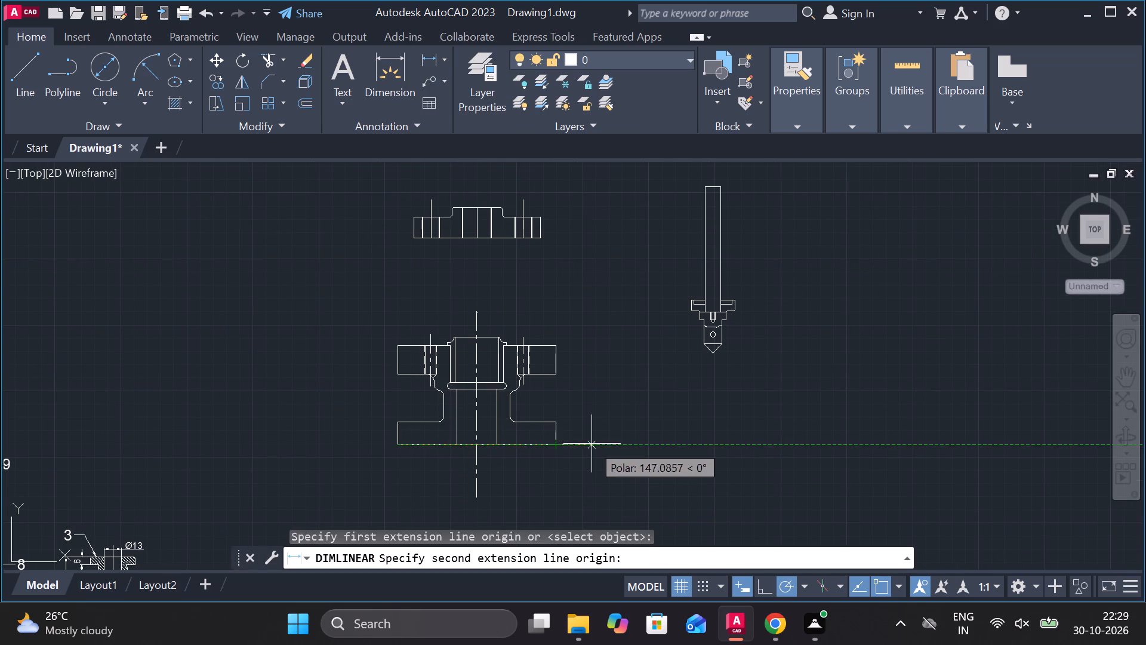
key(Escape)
Trim away the lower bore lines, most of the recess edges and the left bush line inside the undimensioned body.
scroll(440, 371, up, 1)
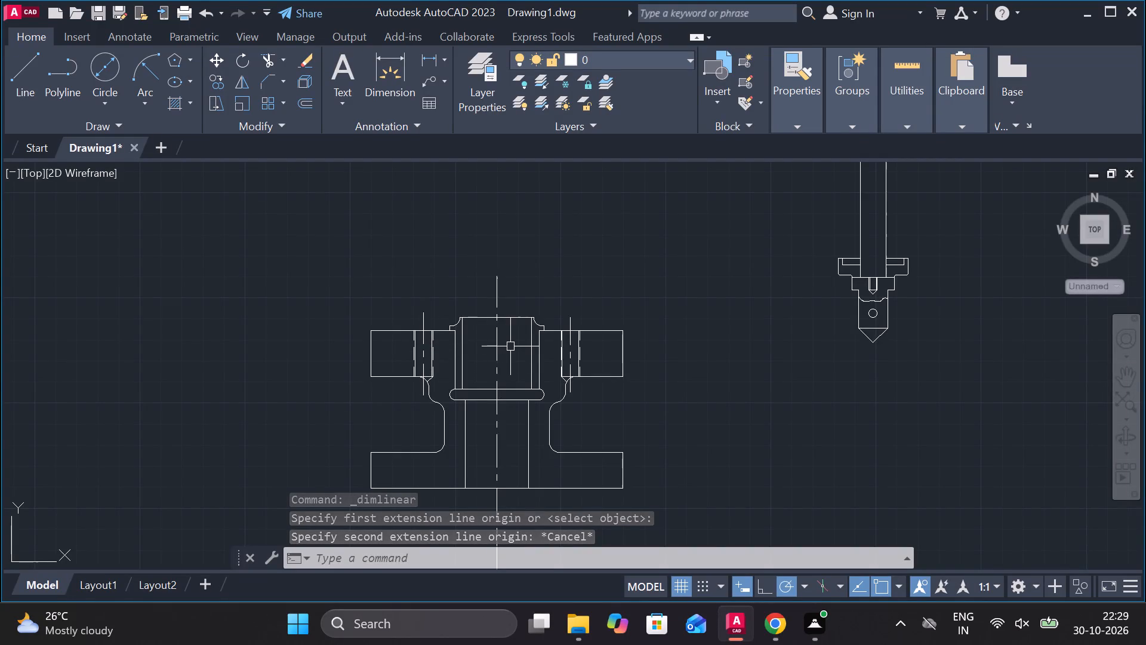
scroll(525, 358, up, 2)
scroll(550, 385, down, 1)
middle_drag(537, 429, 537, 420)
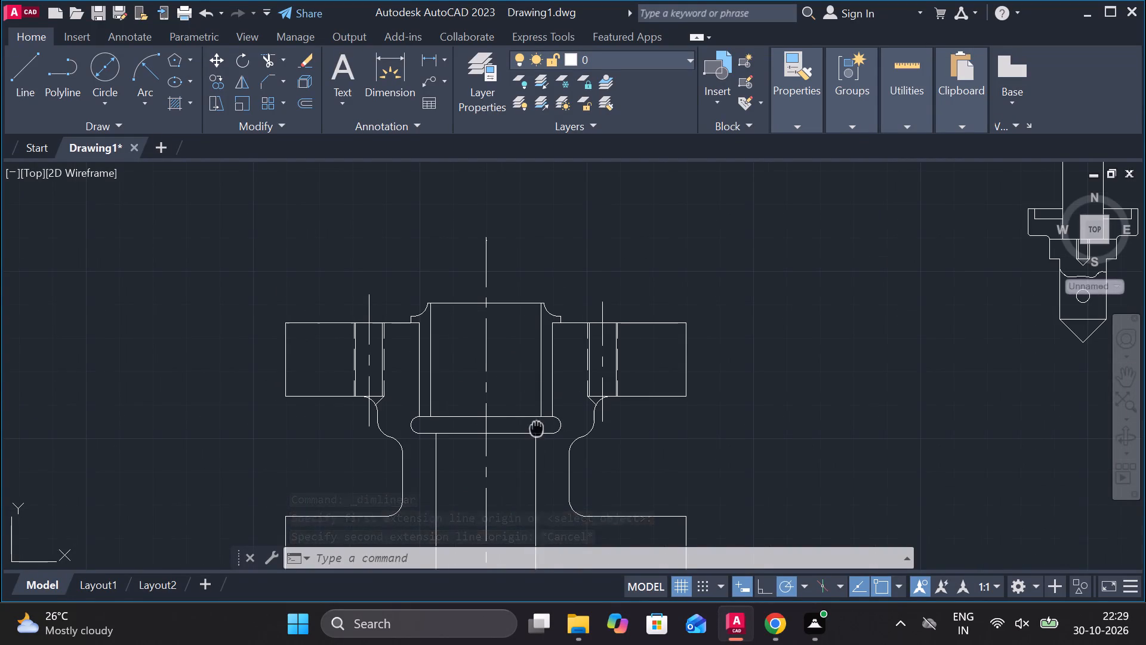
middle_drag(537, 420, 557, 354)
key(Escape)
text(tr)
key(space)
click(562, 419)
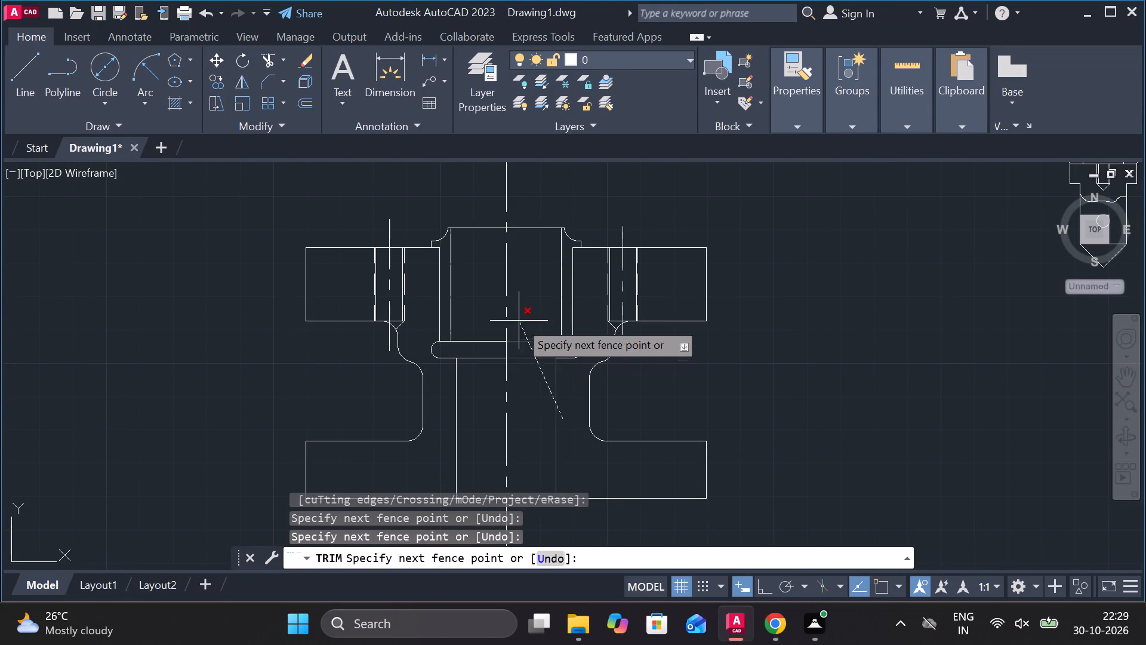
click(519, 321)
click(445, 281)
click(440, 271)
click(451, 314)
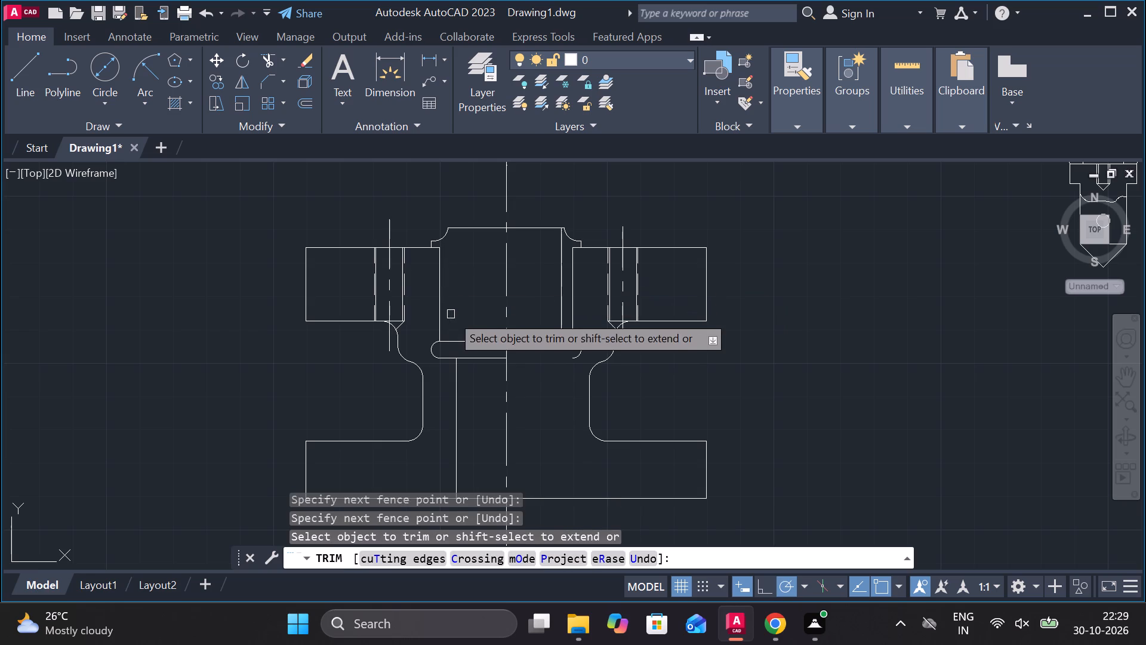
click(455, 356)
click(454, 342)
click(454, 348)
key(Escape)
Erase the remaining vertical lines of the body's upper bore and bush and the leftover lower edge of the recess.
click(439, 324)
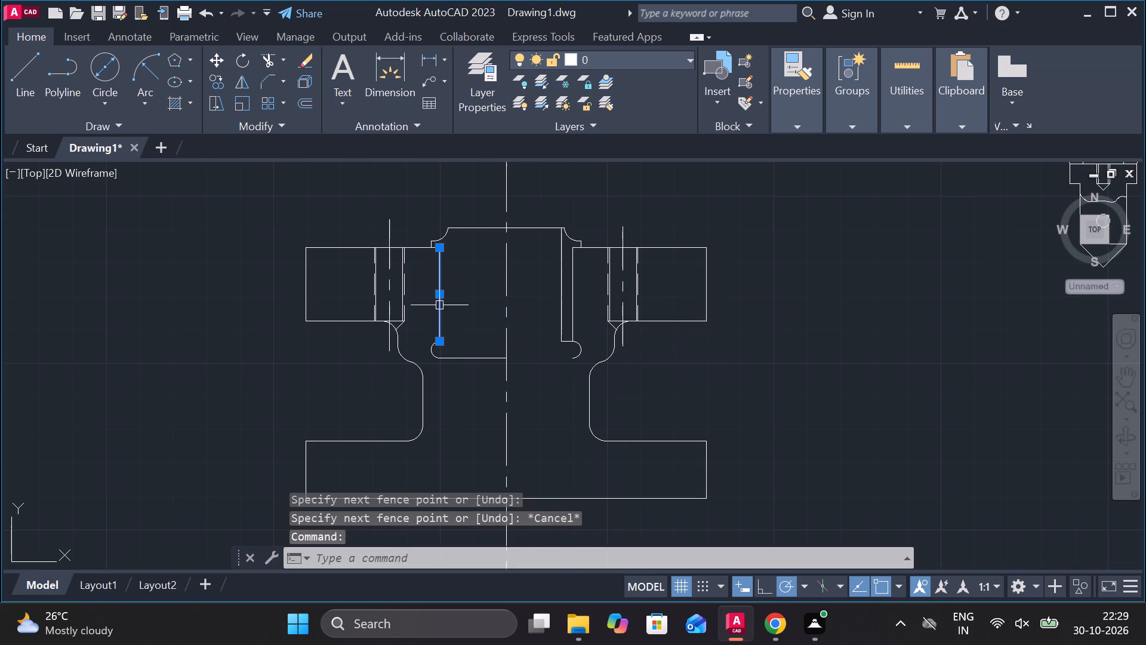
click(447, 346)
click(465, 364)
click(478, 366)
click(443, 333)
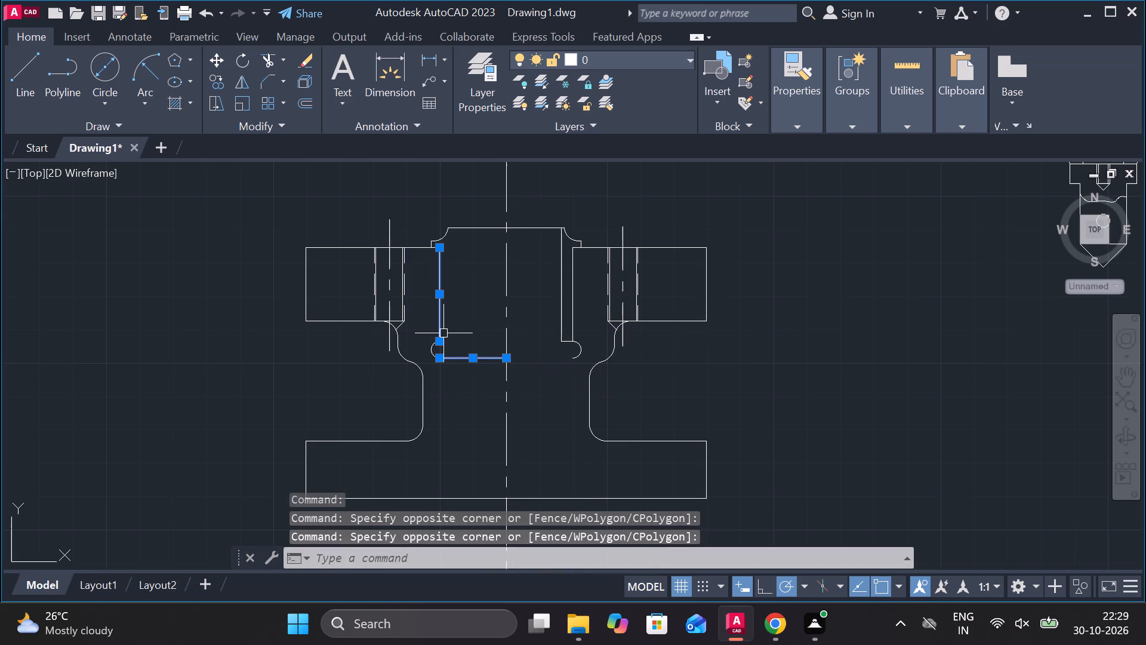
text(e)
key(space)
click(596, 315)
click(534, 296)
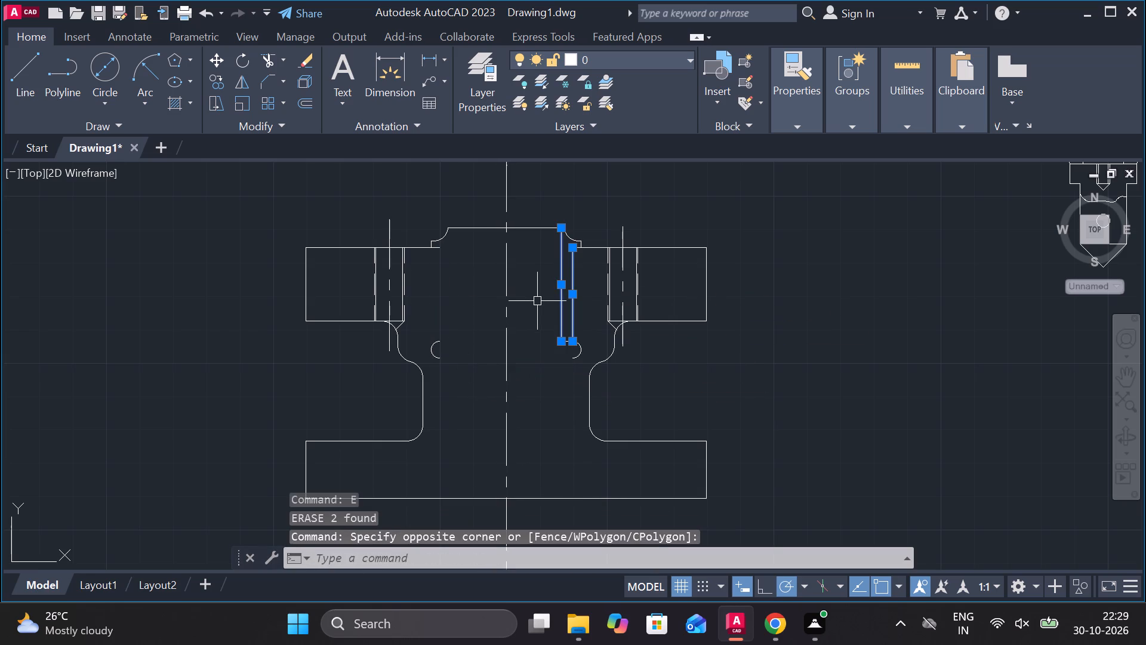
text(e)
key(space)
key(Escape)
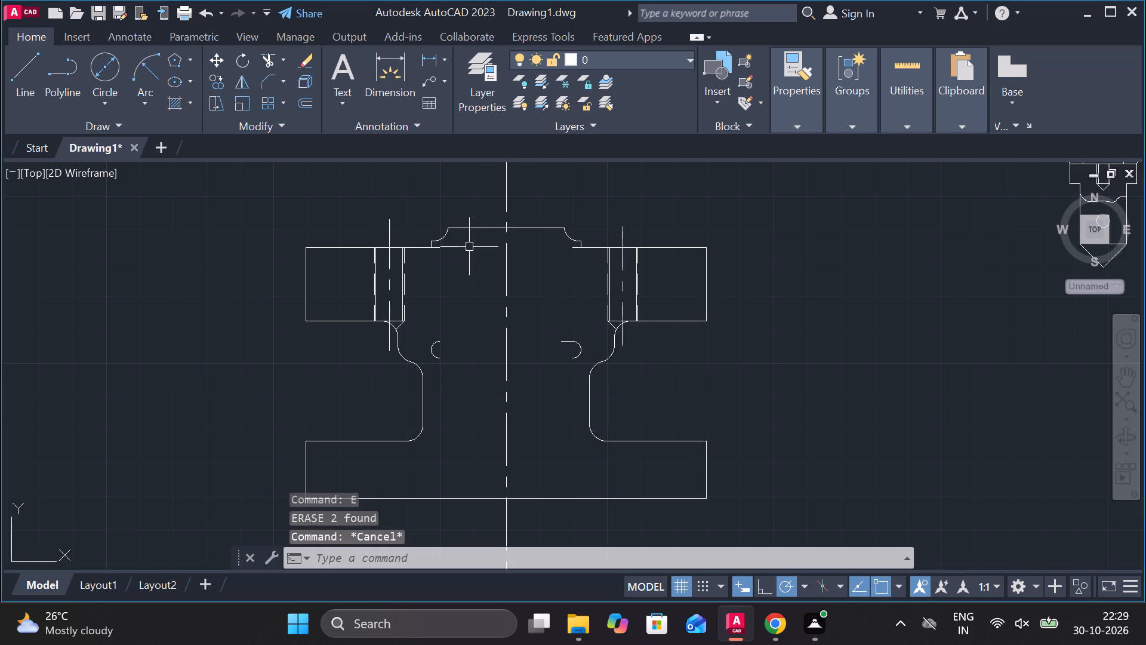
Erase the top edge of the bush, its left fillet arc and the short vertical line beneath that arc.
click(470, 227)
click(447, 235)
scroll(443, 235, up, 2)
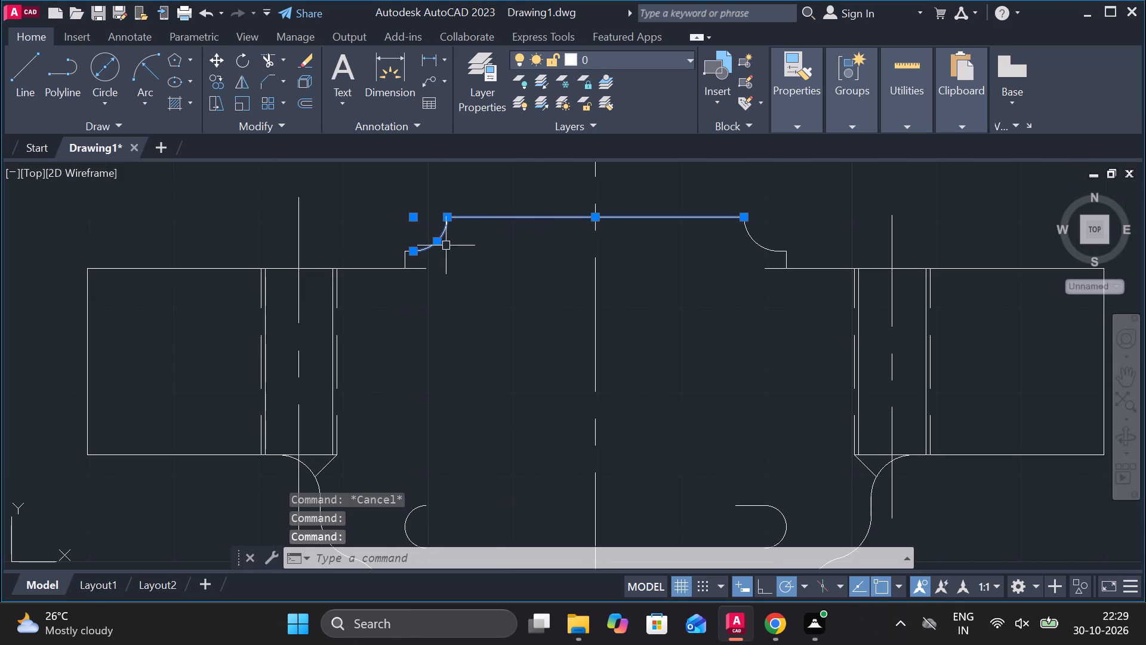
click(401, 256)
key(e)
key(space)
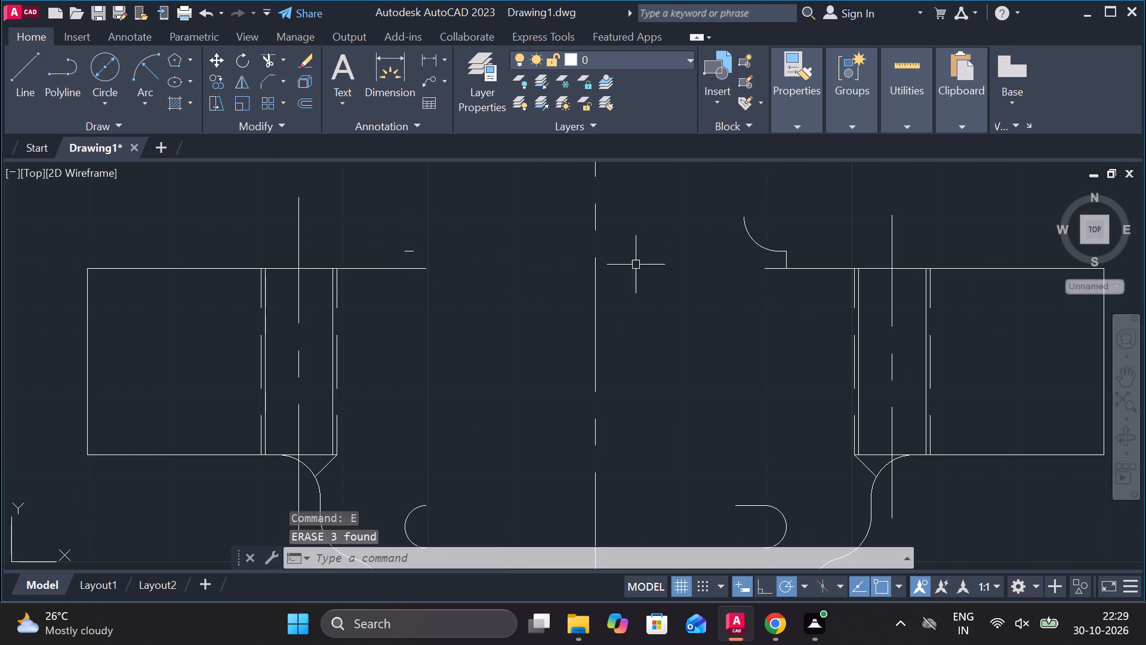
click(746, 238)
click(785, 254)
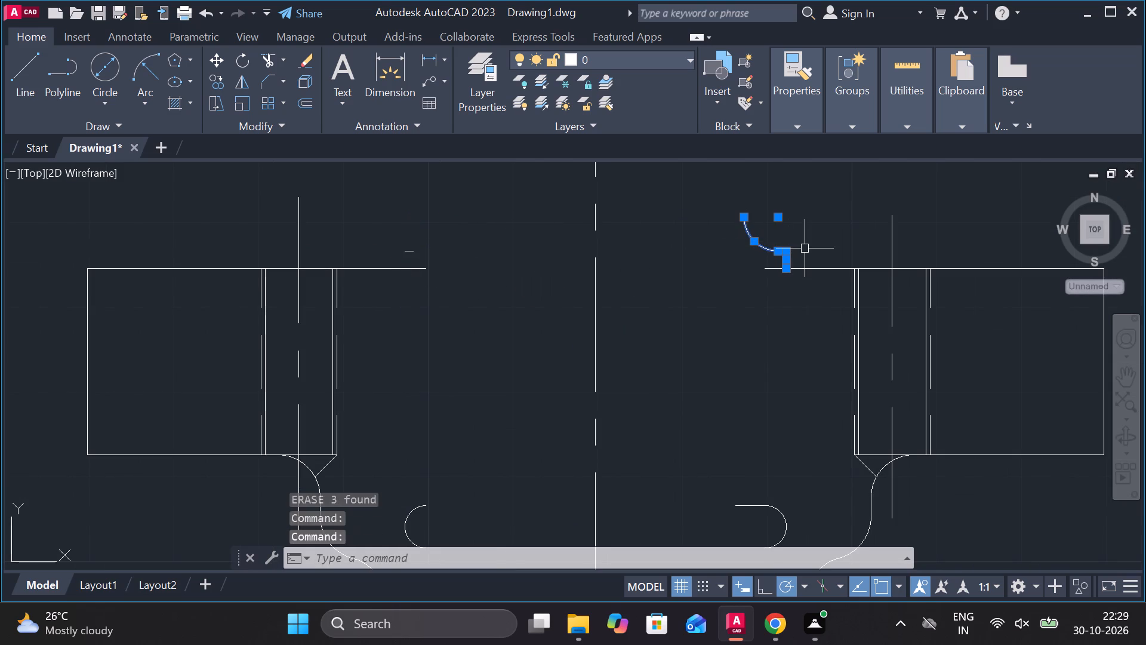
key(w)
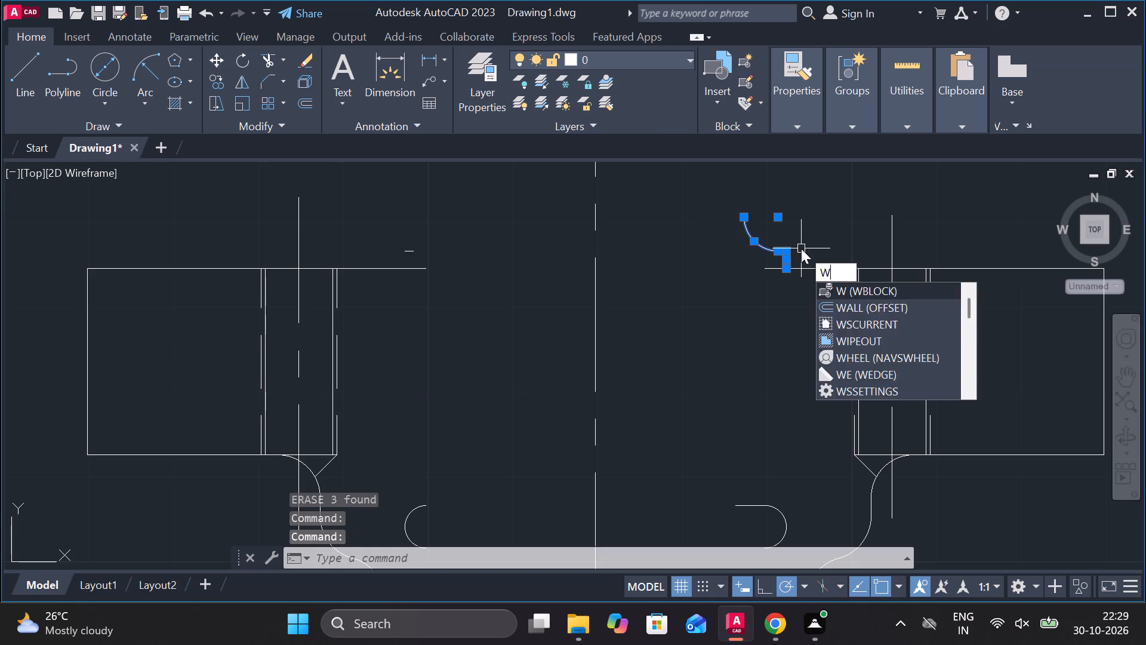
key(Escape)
Examine the dimensioned spindle, collar and part 3 drawings alongside the undimensioned body.
scroll(777, 281, down, 4)
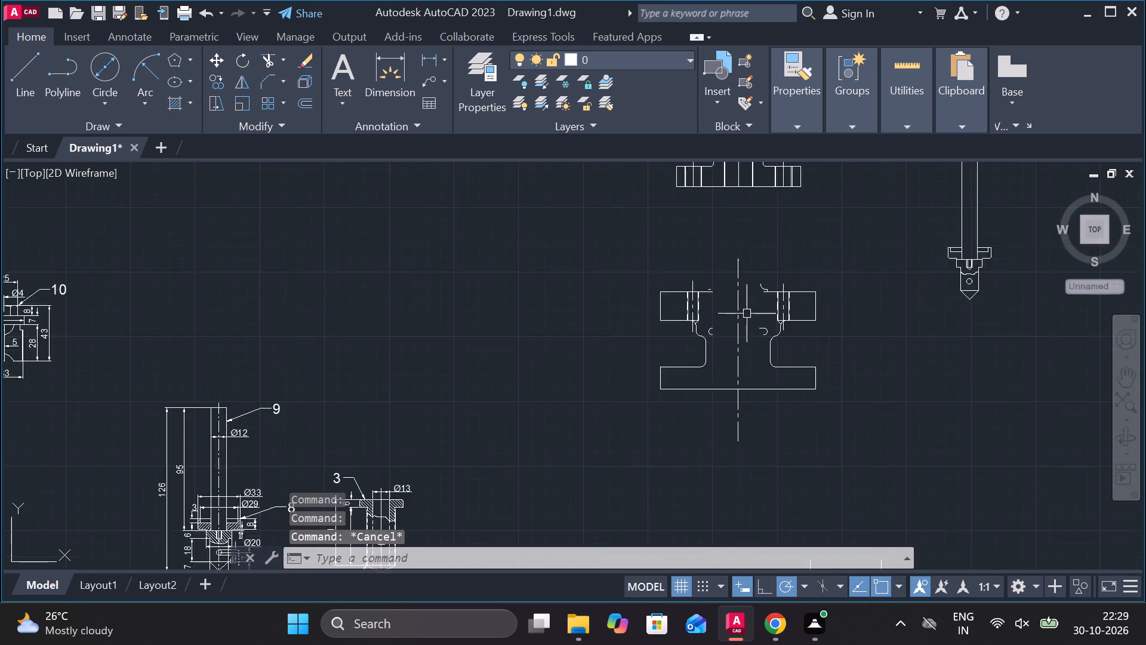
scroll(747, 314, down, 1)
scroll(567, 371, up, 1)
middle_drag(544, 397, 646, 294)
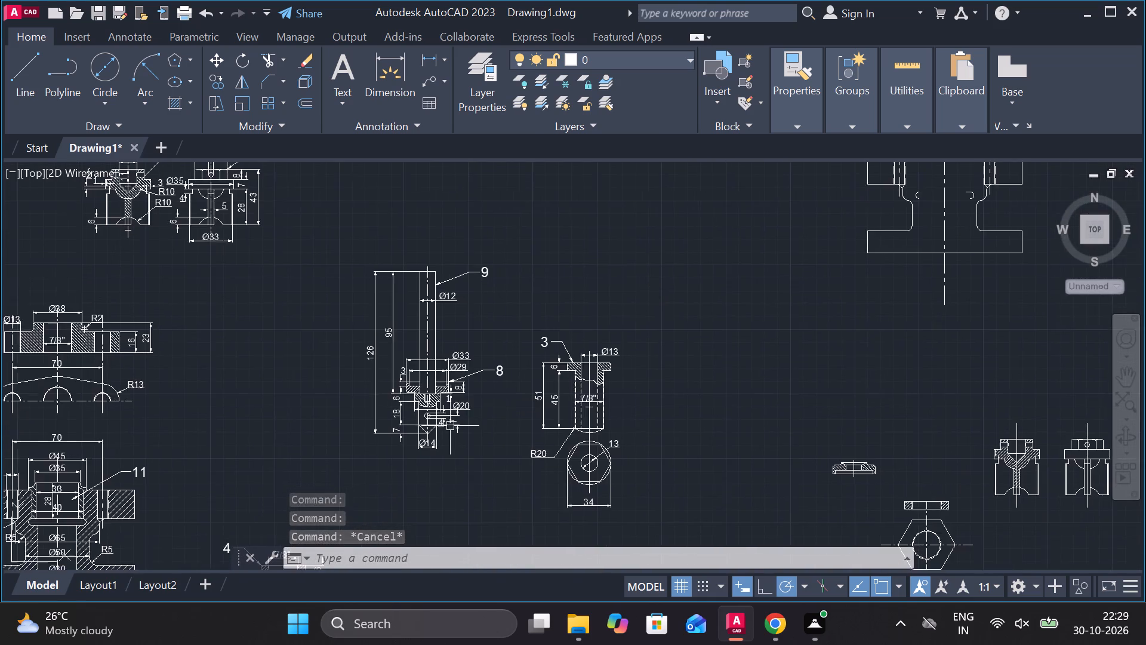
scroll(418, 432, up, 3)
scroll(626, 341, down, 2)
middle_drag(658, 351, 575, 455)
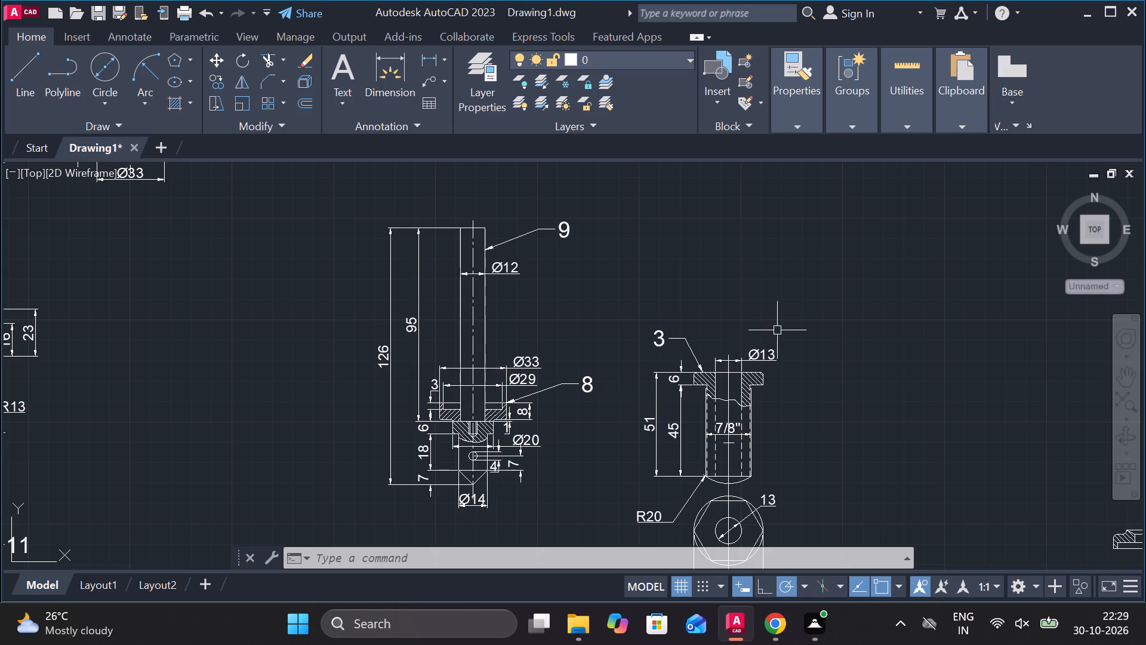
middle_drag(777, 330, 596, 444)
middle_drag(774, 357, 446, 505)
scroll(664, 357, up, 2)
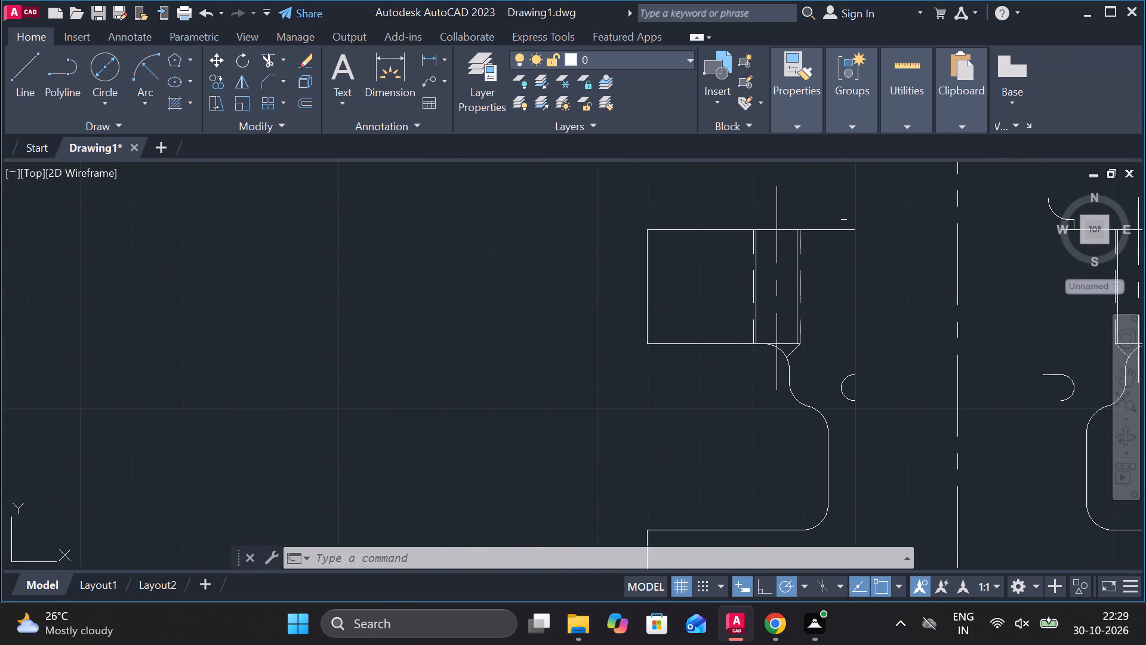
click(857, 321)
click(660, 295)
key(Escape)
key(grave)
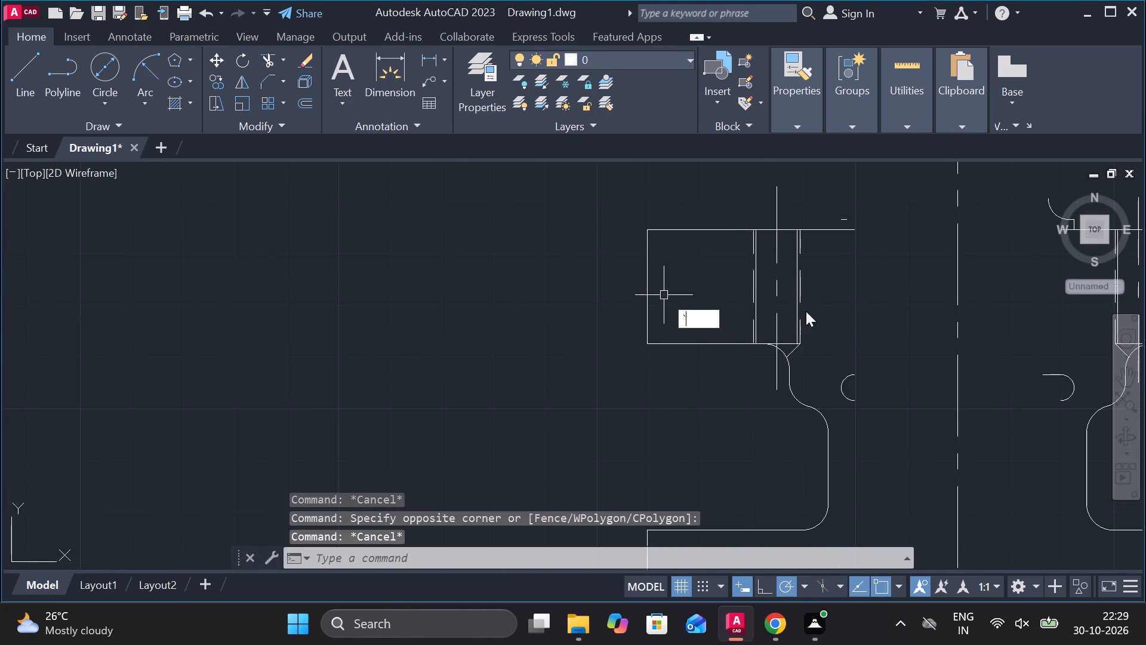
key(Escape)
Erase the short line left above the body's upper flange and the recess arc on the left of the bore.
click(843, 222)
click(868, 419)
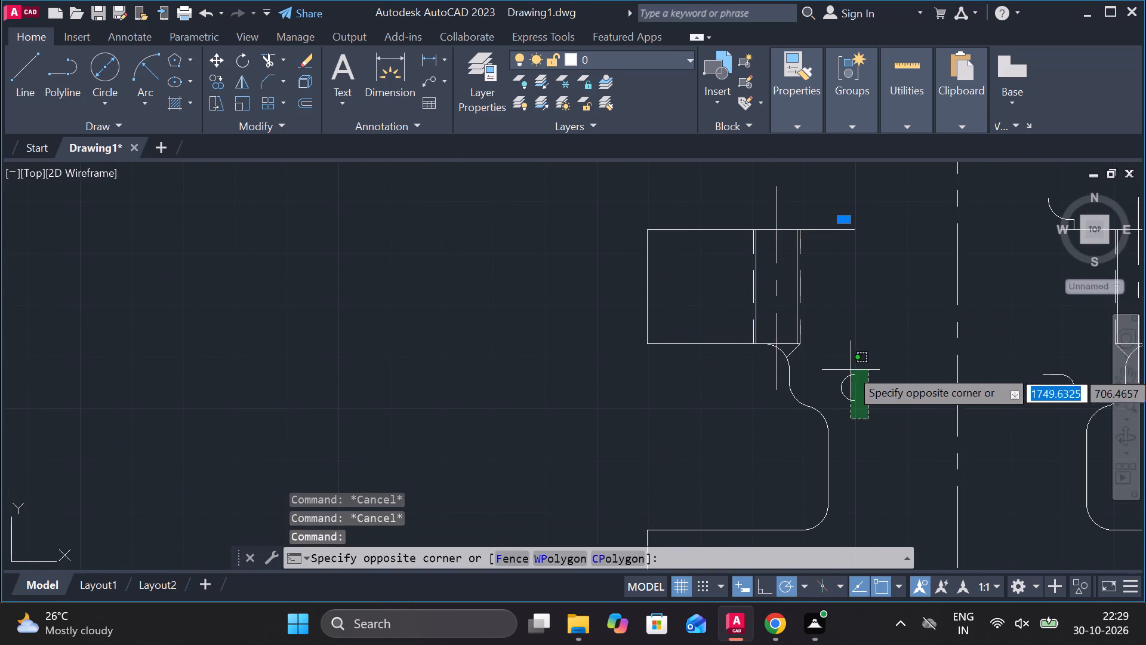
click(841, 360)
middle_drag(855, 385, 597, 411)
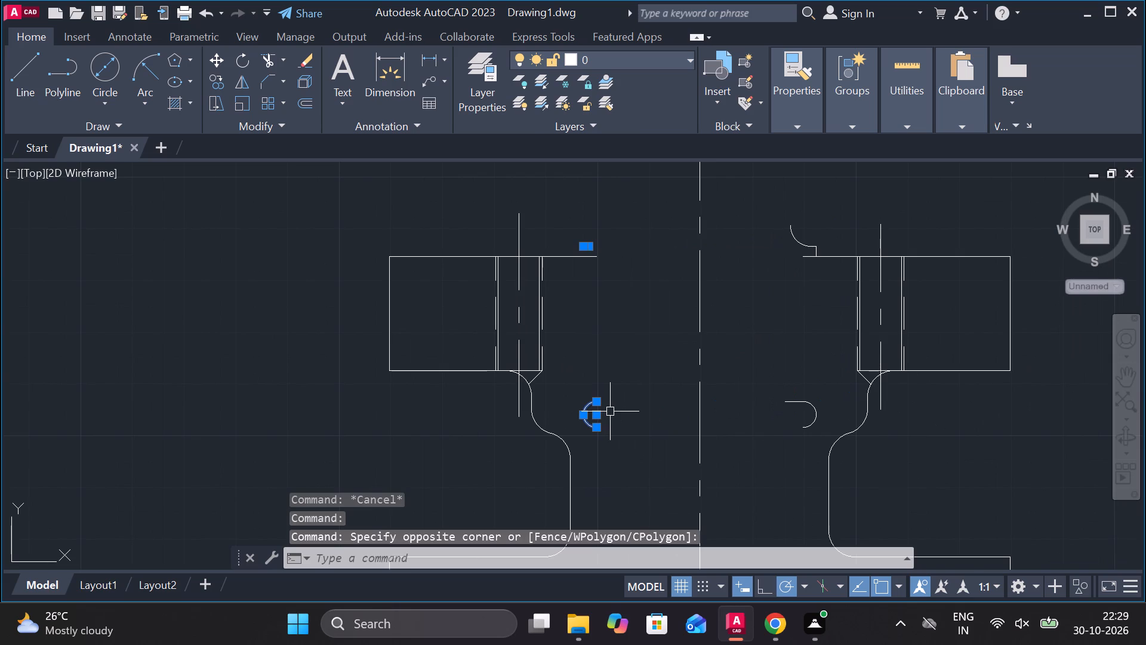
text(e)
key(space)
Erase the recess arc and the short line attached to it on the right side of the body's bore.
click(803, 408)
click(827, 409)
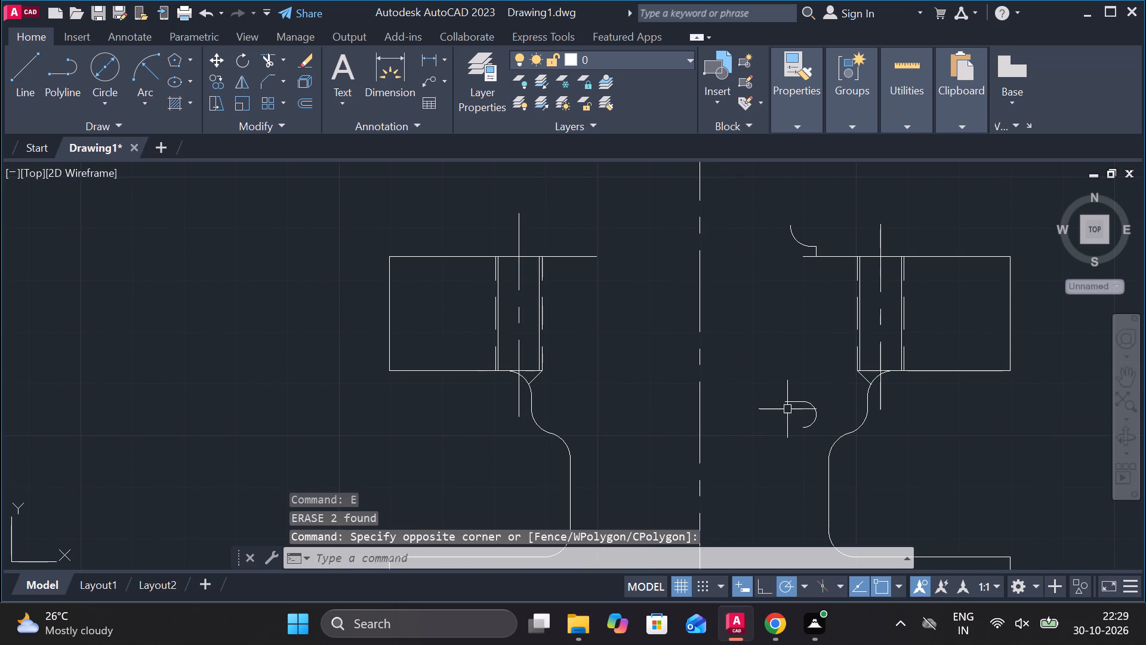
click(815, 429)
click(800, 408)
click(791, 405)
click(785, 393)
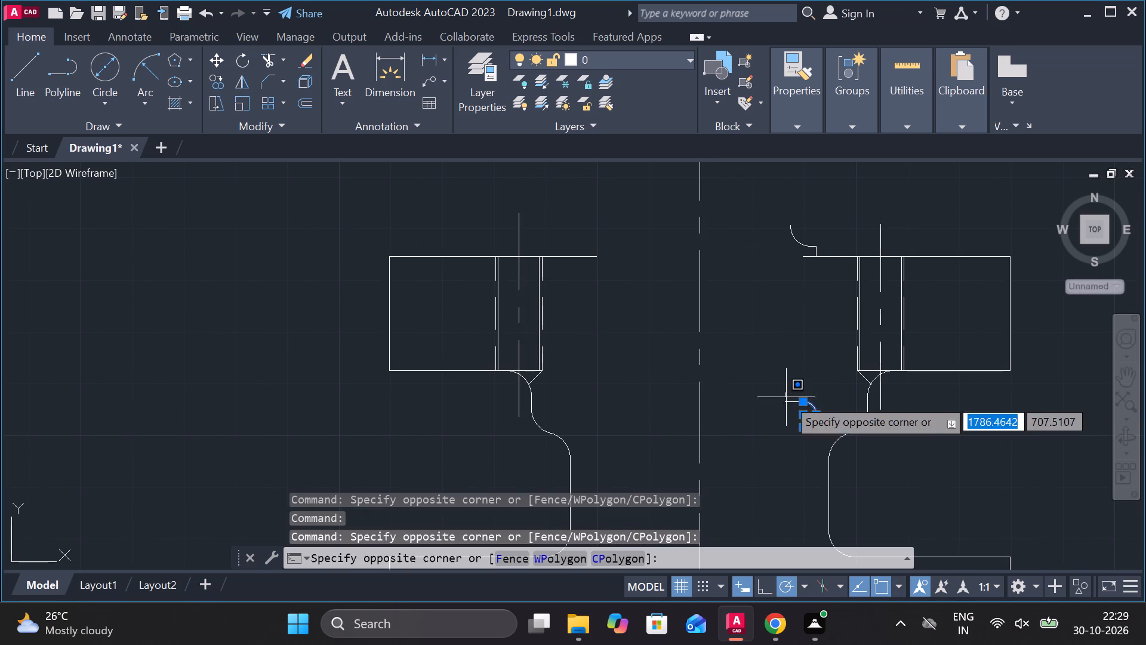
click(821, 405)
text(e)
key(space)
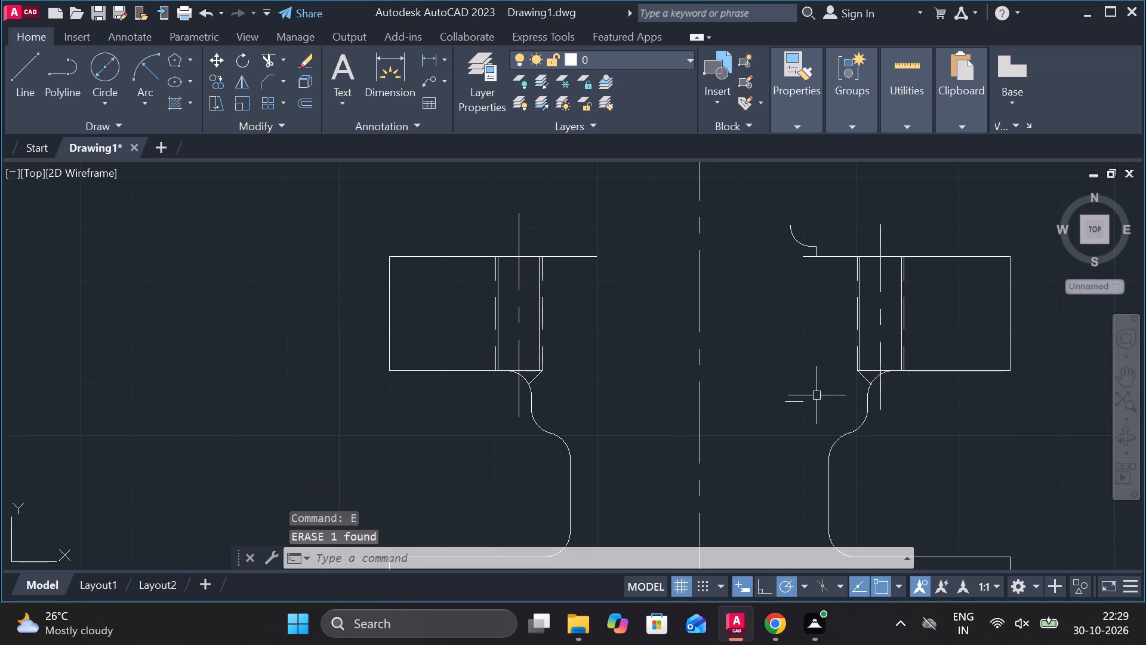
click(799, 402)
text(ev)
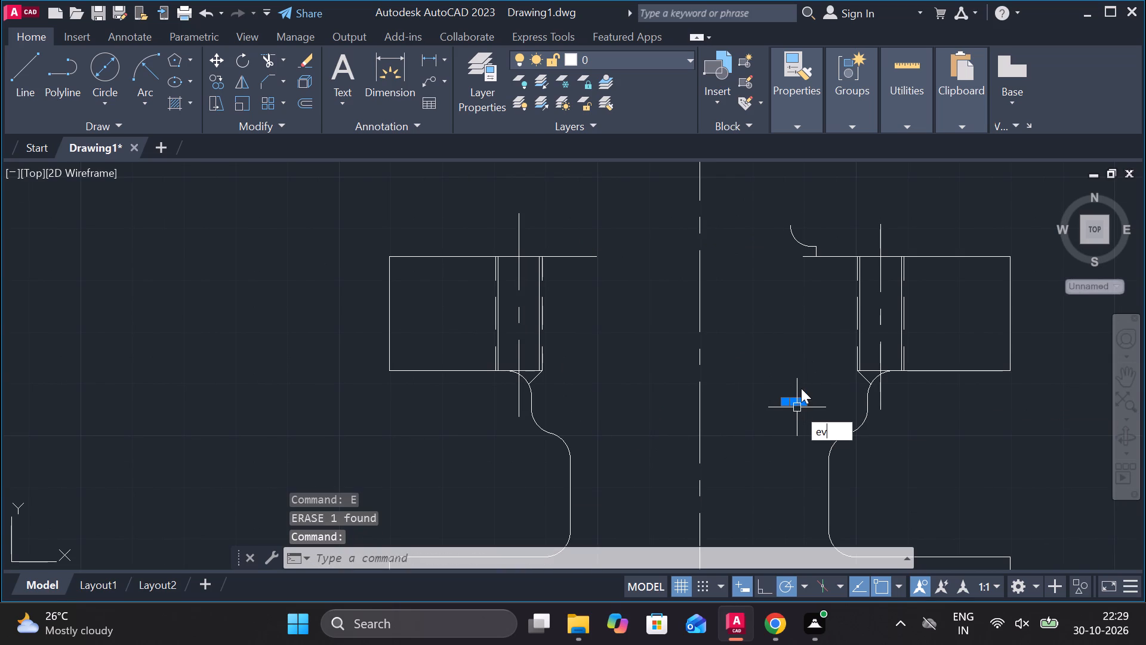
key(space)
text(e)
key(space)
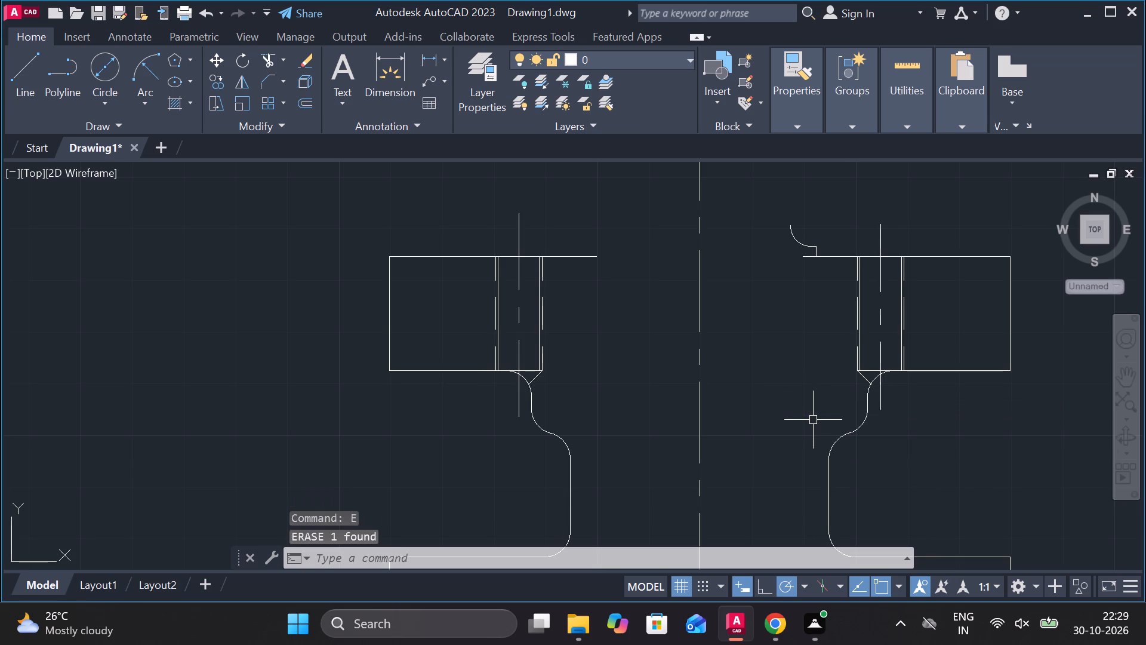
Erase the fillet arc and the short shoulder lines remaining above the right part of the body's upper flange.
click(783, 232)
click(808, 245)
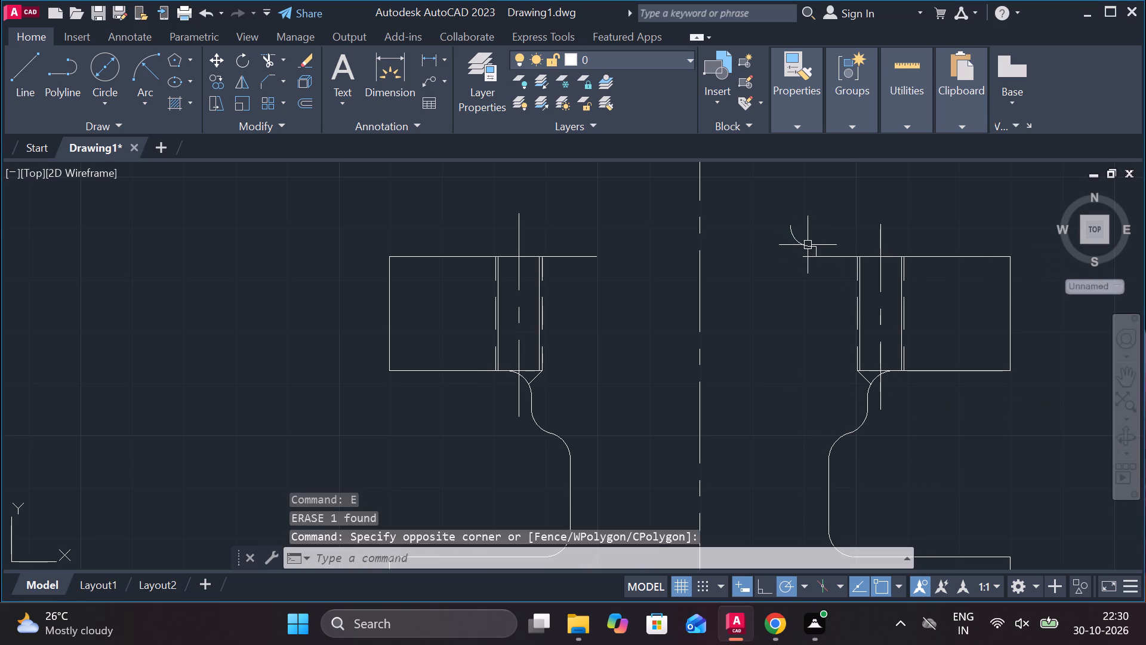
click(811, 247)
text(e)
key(space)
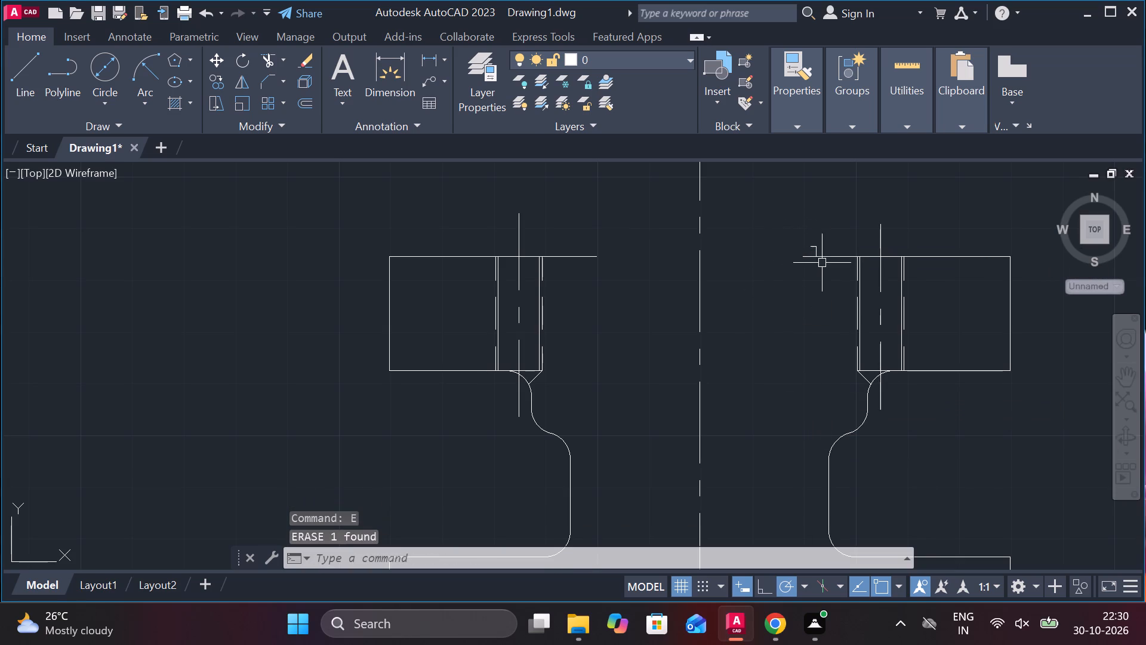
scroll(813, 248, up, 3)
click(837, 248)
click(776, 233)
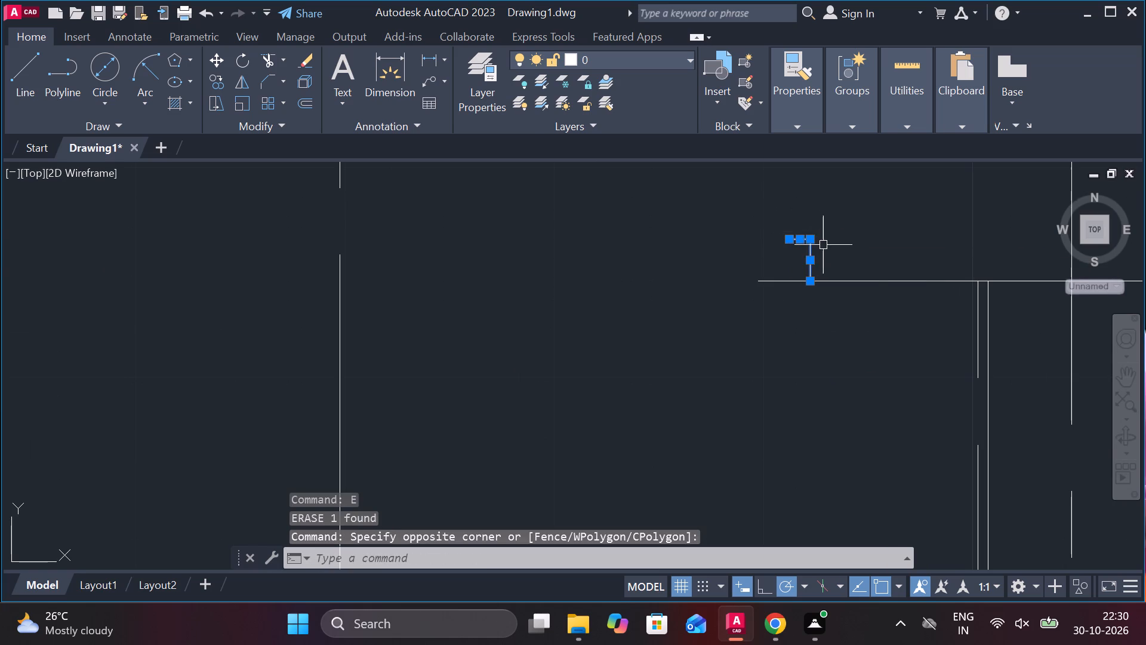
key(e)
key(space)
Extend the top edge of the body's upper flange across the open bore to close the gap.
scroll(768, 298, down, 2)
scroll(748, 365, down, 1)
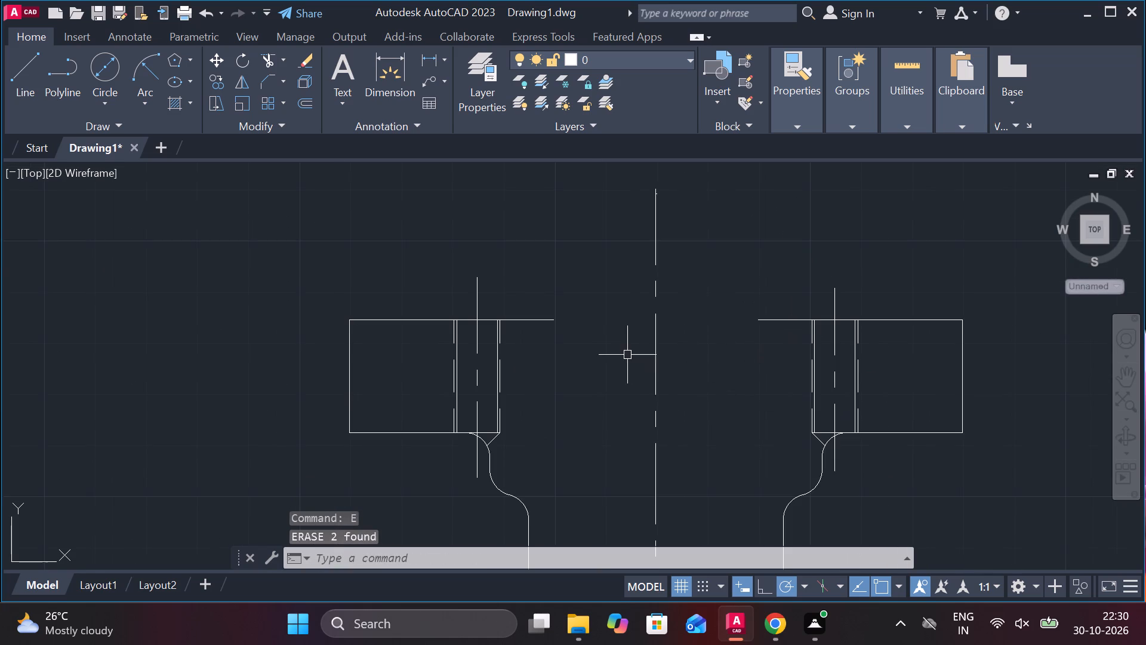
key(Escape)
text(ex)
key(space)
click(534, 320)
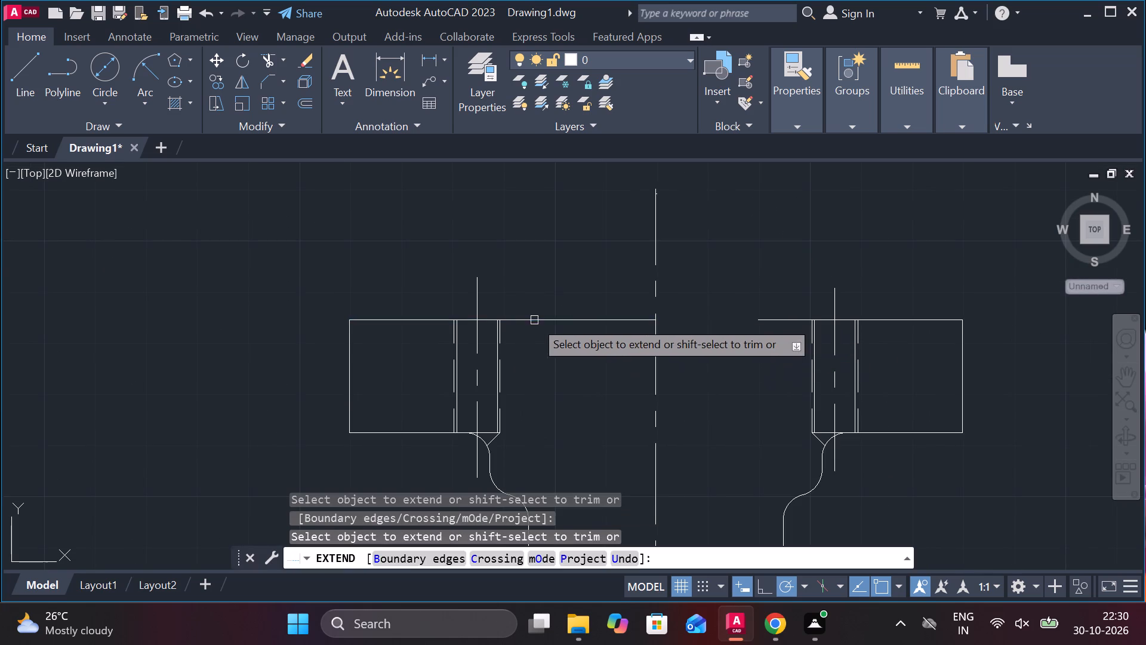
click(599, 318)
Extend the bottom edge of the body's upper flange across the opening to join its two halves.
scroll(769, 316, down, 3)
middle_drag(885, 349, 846, 351)
scroll(803, 333, up, 2)
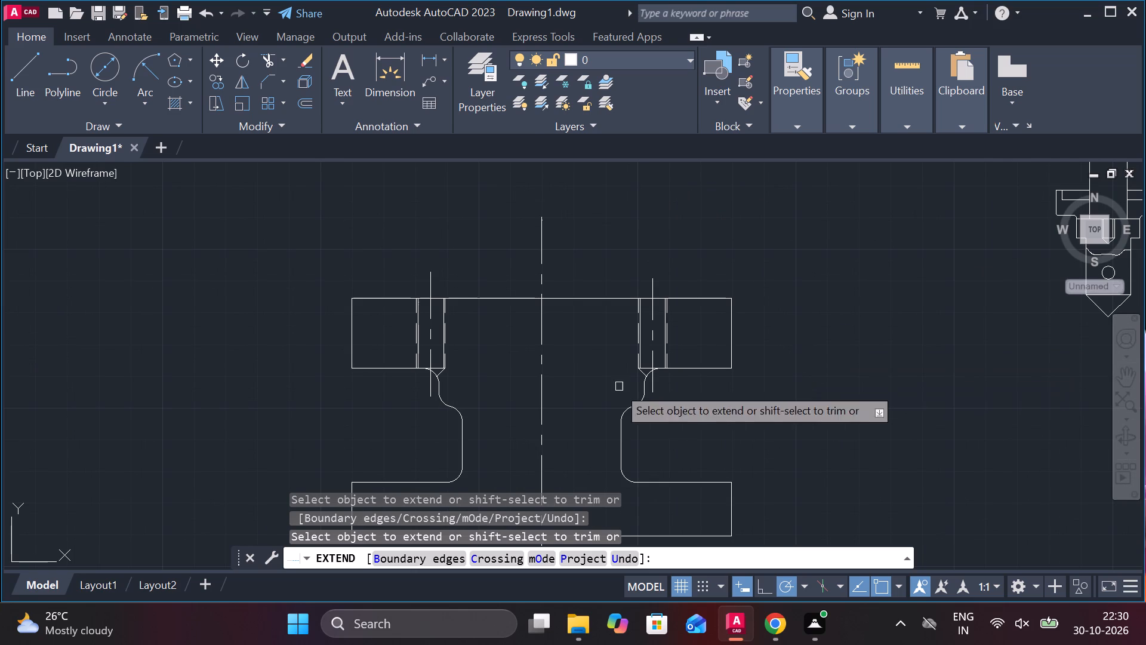
scroll(374, 385, up, 1)
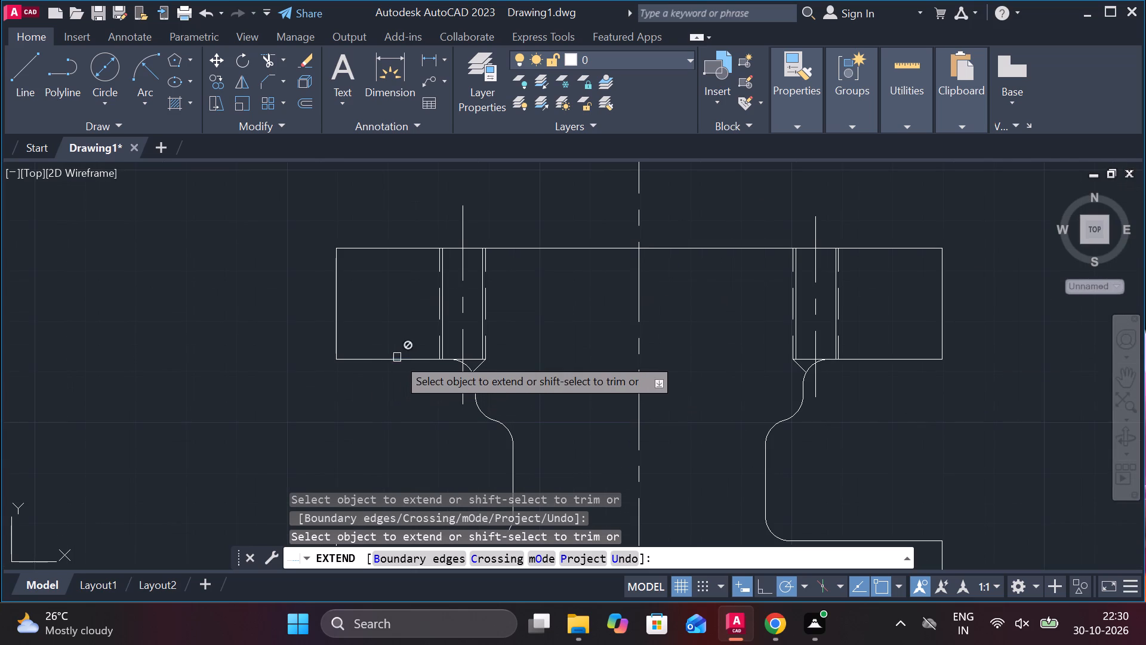
click(399, 357)
click(476, 357)
click(586, 357)
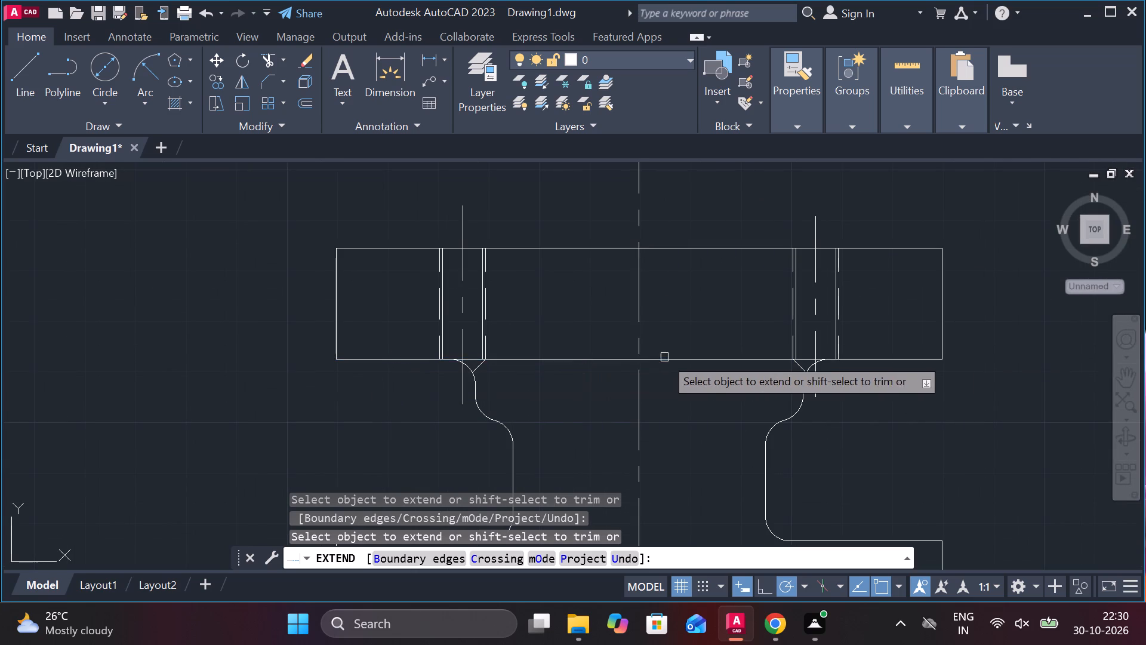
scroll(707, 357, down, 1)
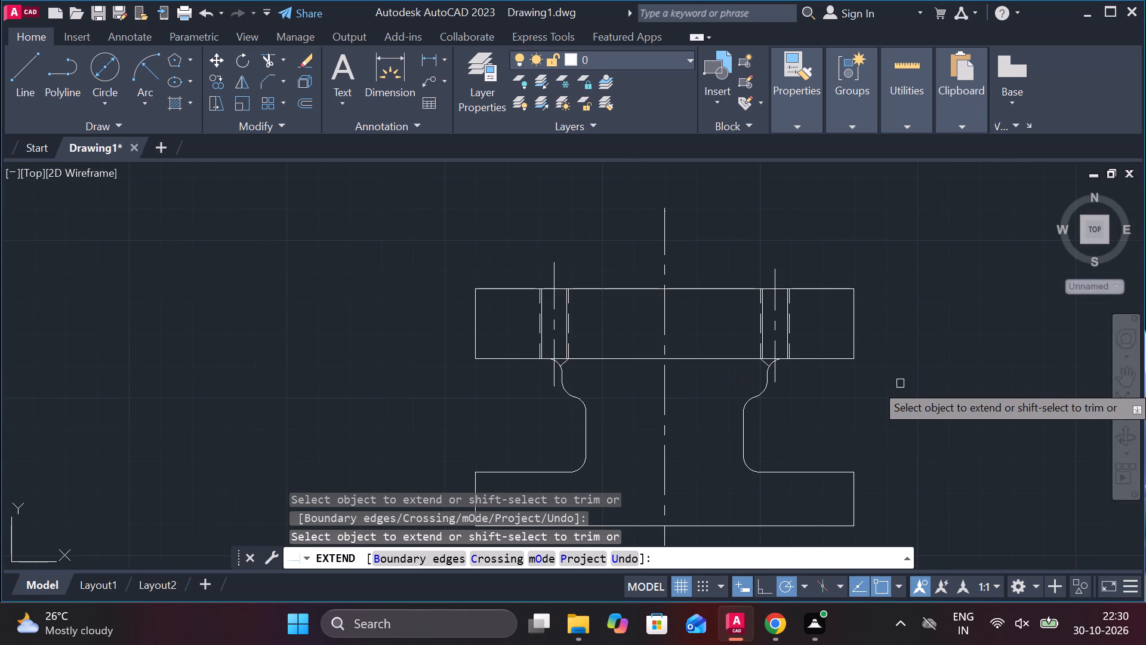
key(Escape)
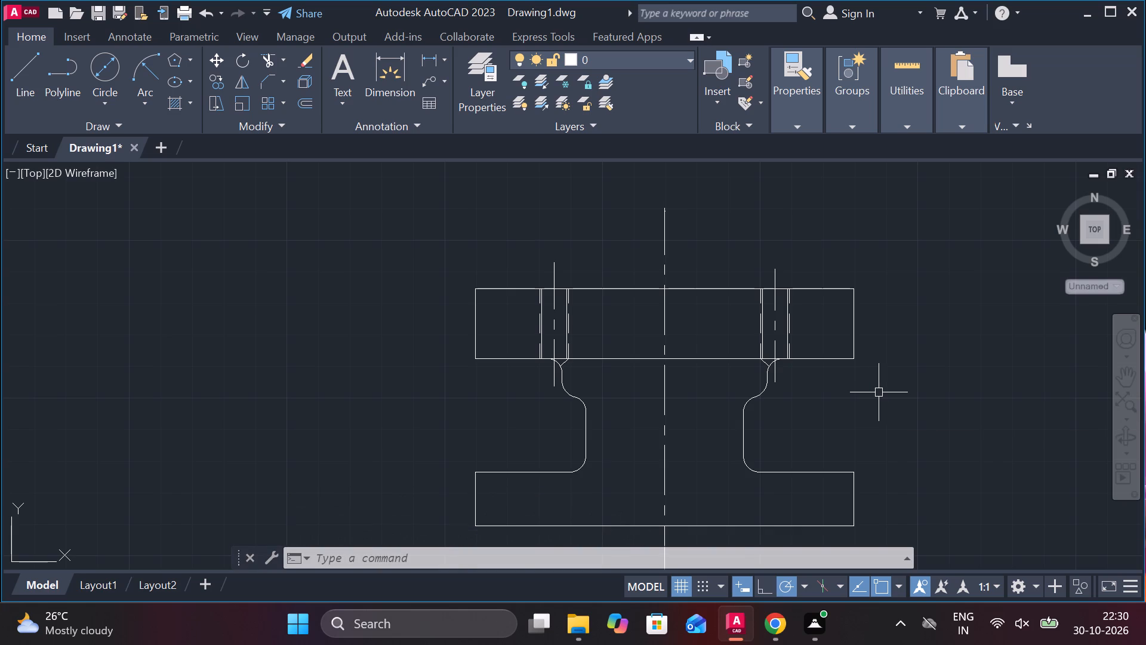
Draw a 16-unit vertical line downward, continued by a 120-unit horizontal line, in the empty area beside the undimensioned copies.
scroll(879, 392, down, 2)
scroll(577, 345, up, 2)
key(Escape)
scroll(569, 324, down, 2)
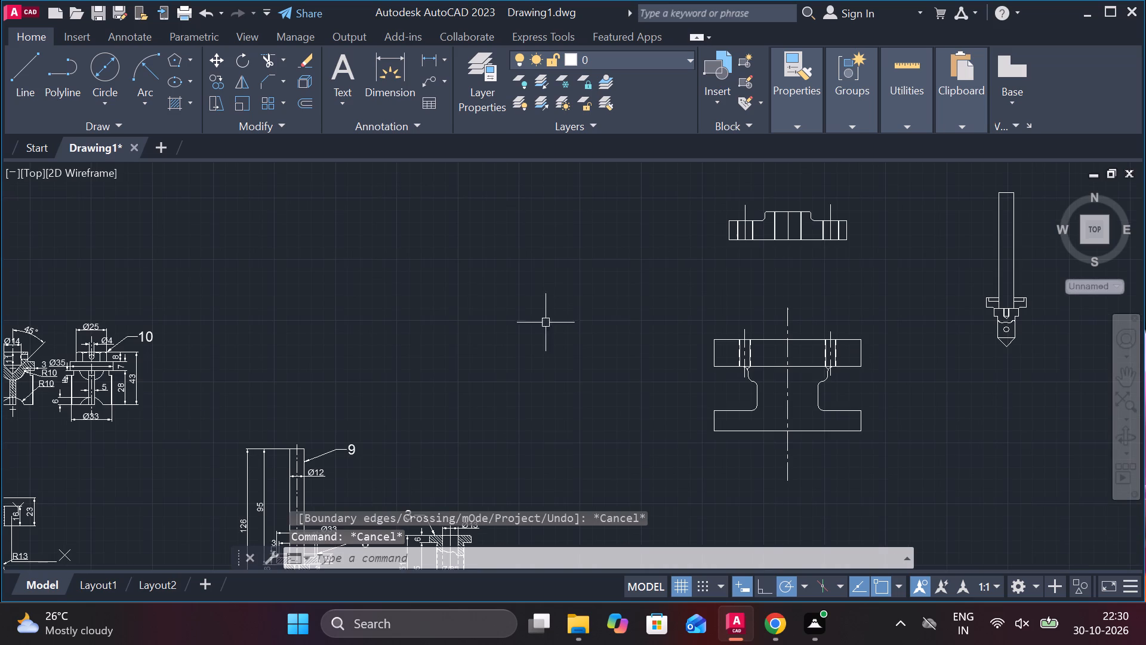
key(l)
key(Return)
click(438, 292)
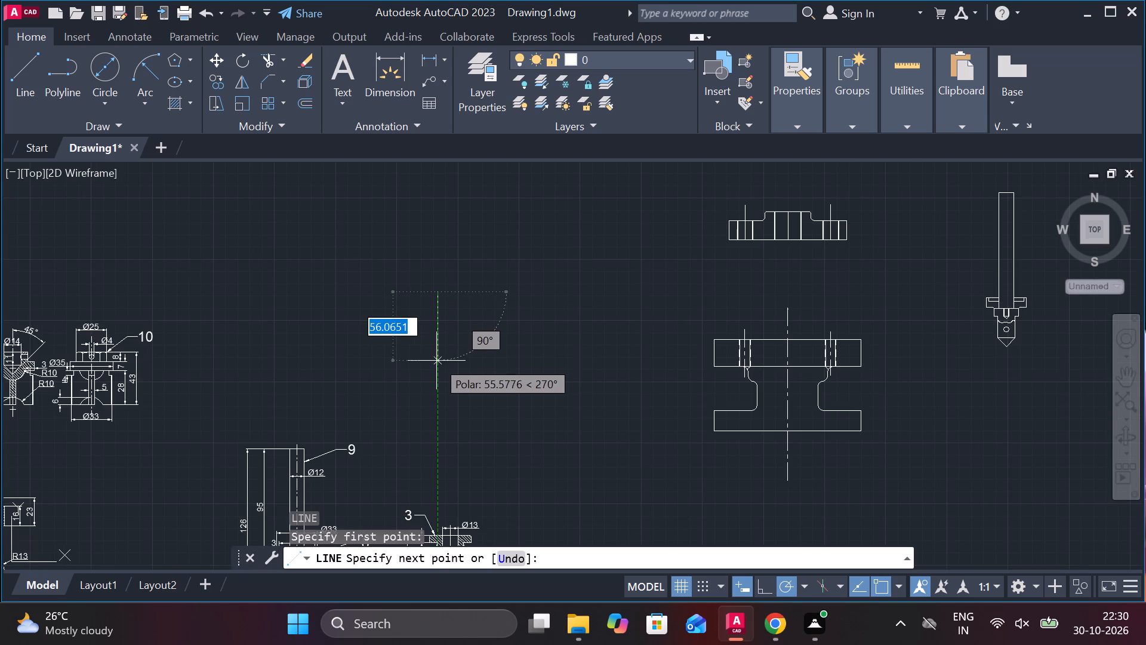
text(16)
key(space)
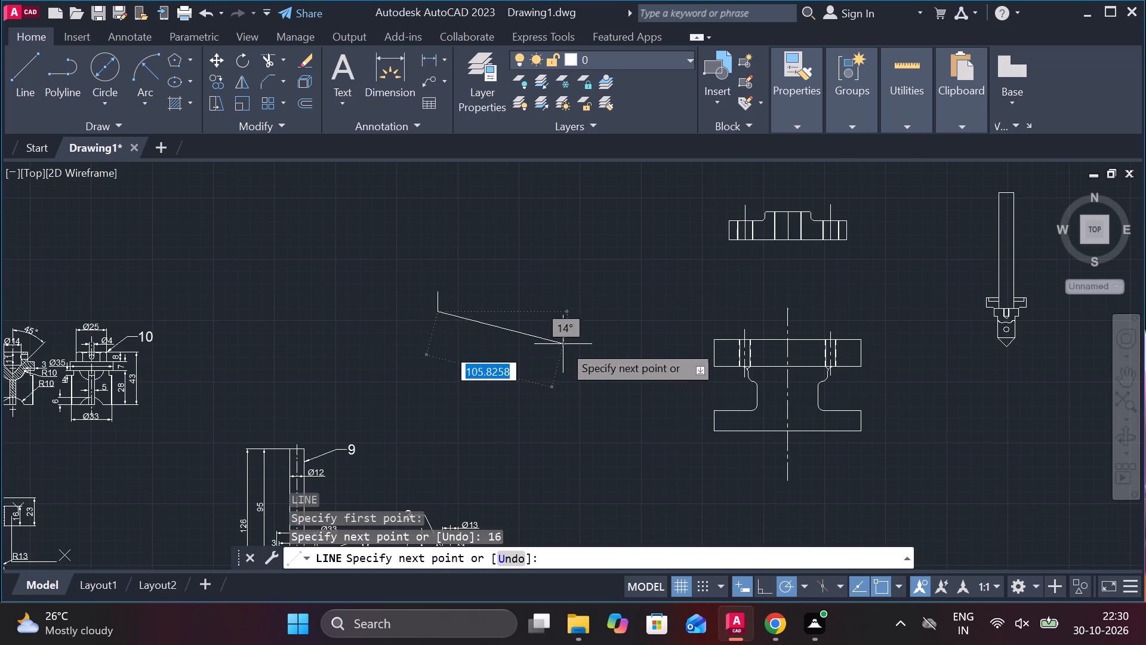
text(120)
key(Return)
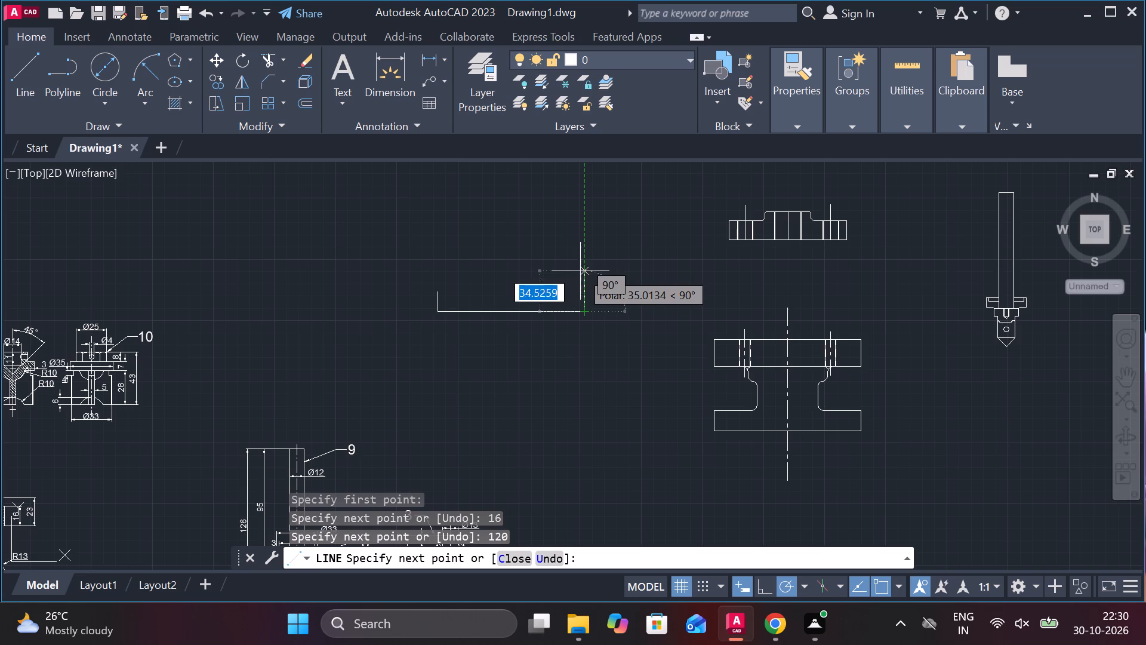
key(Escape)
Measure the overall width of the undimensioned flange copy along its bottom edge.
scroll(698, 262, up, 1)
click(432, 64)
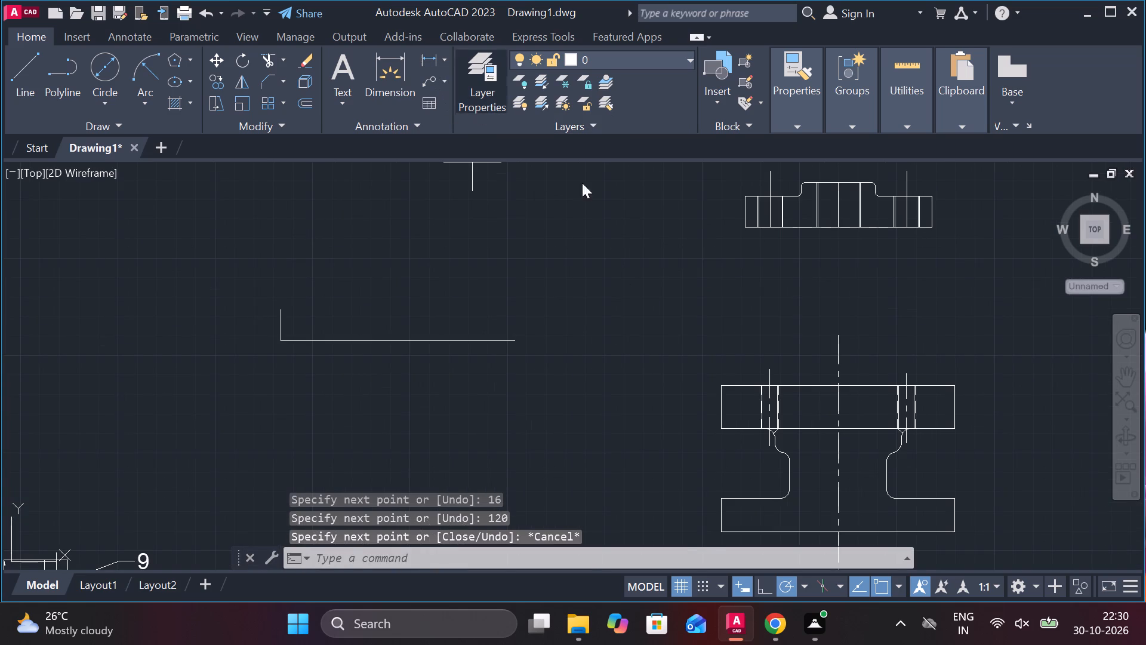
click(738, 232)
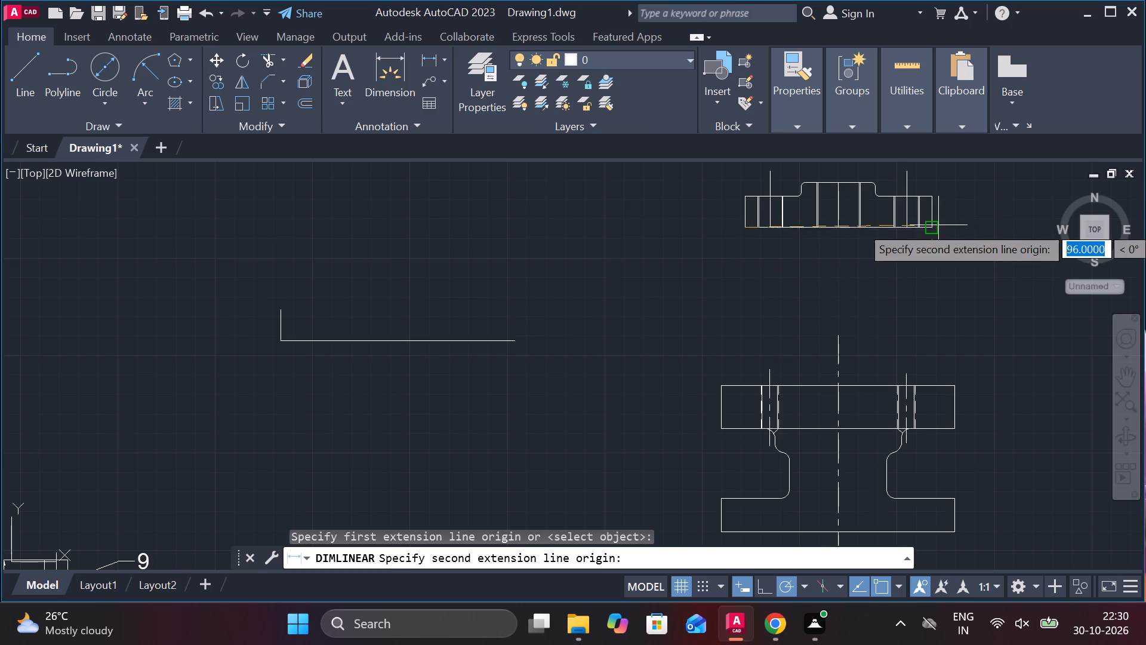
click(935, 225)
key(Escape)
Examine the dimensioned drawing of part 2 and compare it with the undimensioned flange and body copies.
middle_drag(876, 321, 885, 324)
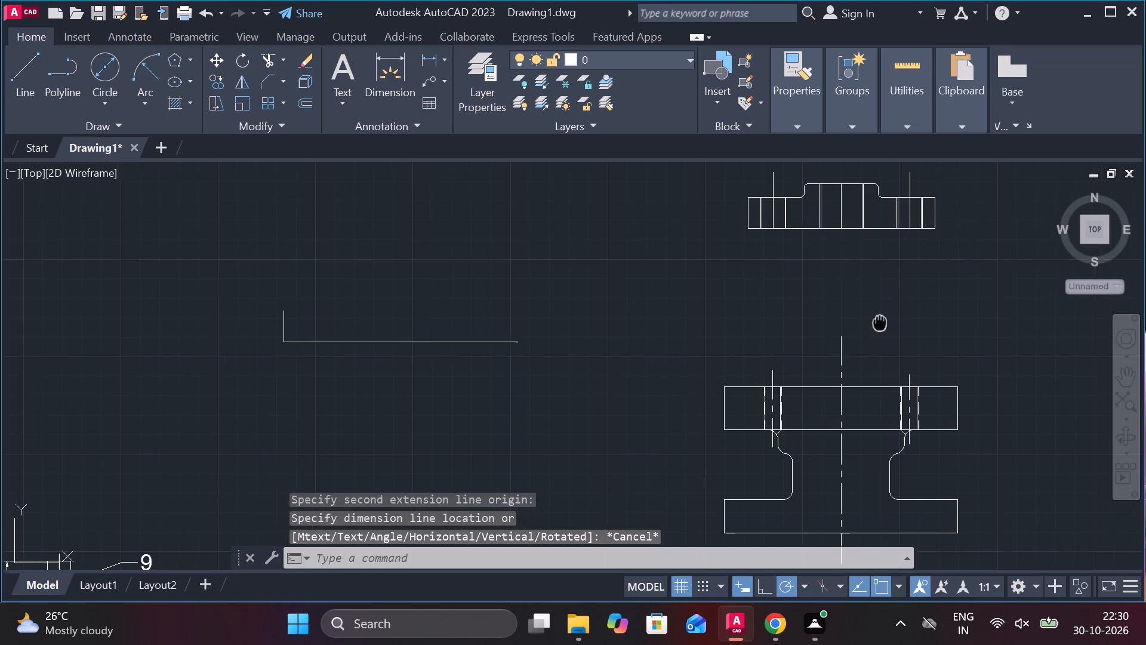
middle_drag(885, 324, 914, 333)
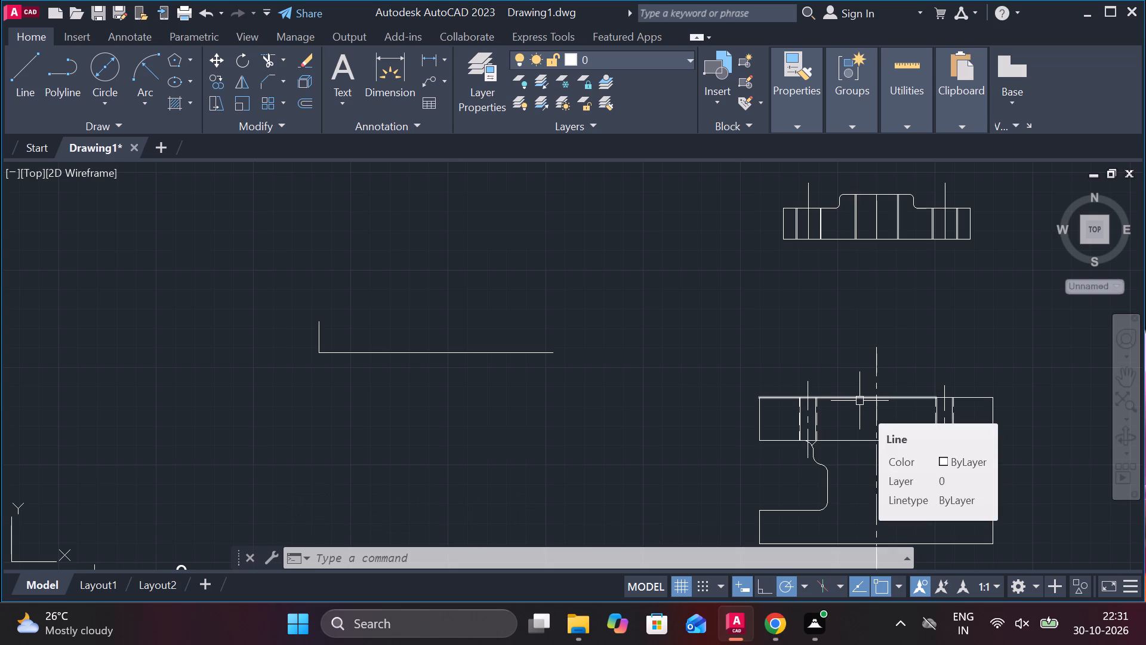
middle_drag(860, 401, 834, 400)
scroll(797, 390, up, 1)
scroll(784, 388, down, 1)
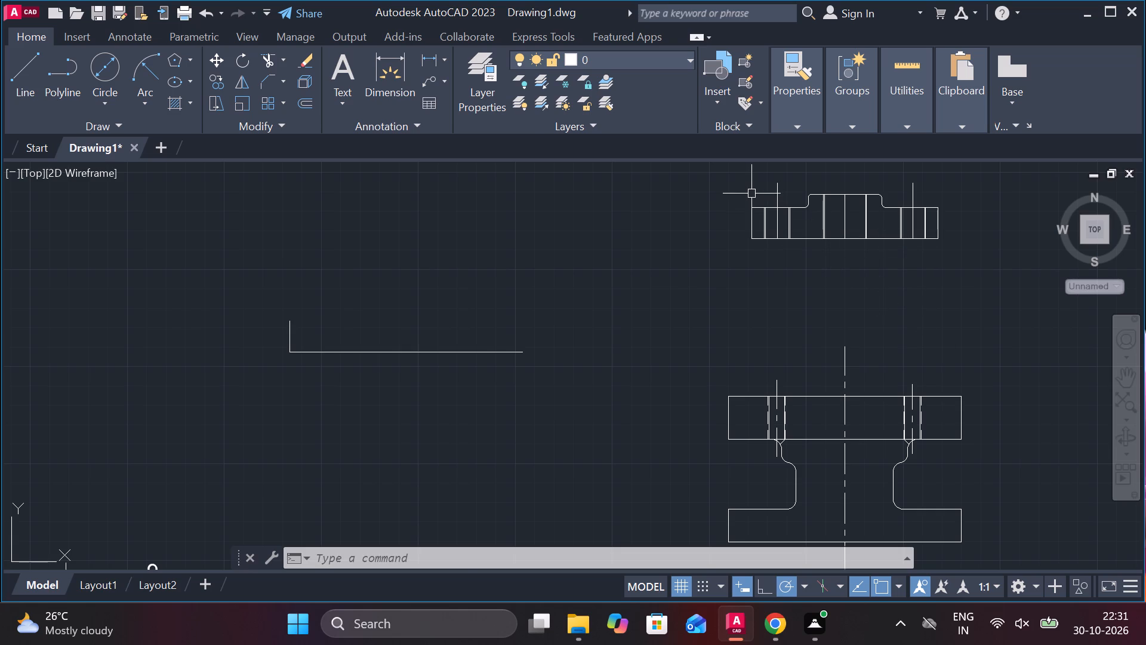
scroll(765, 222, down, 3)
scroll(513, 367, up, 3)
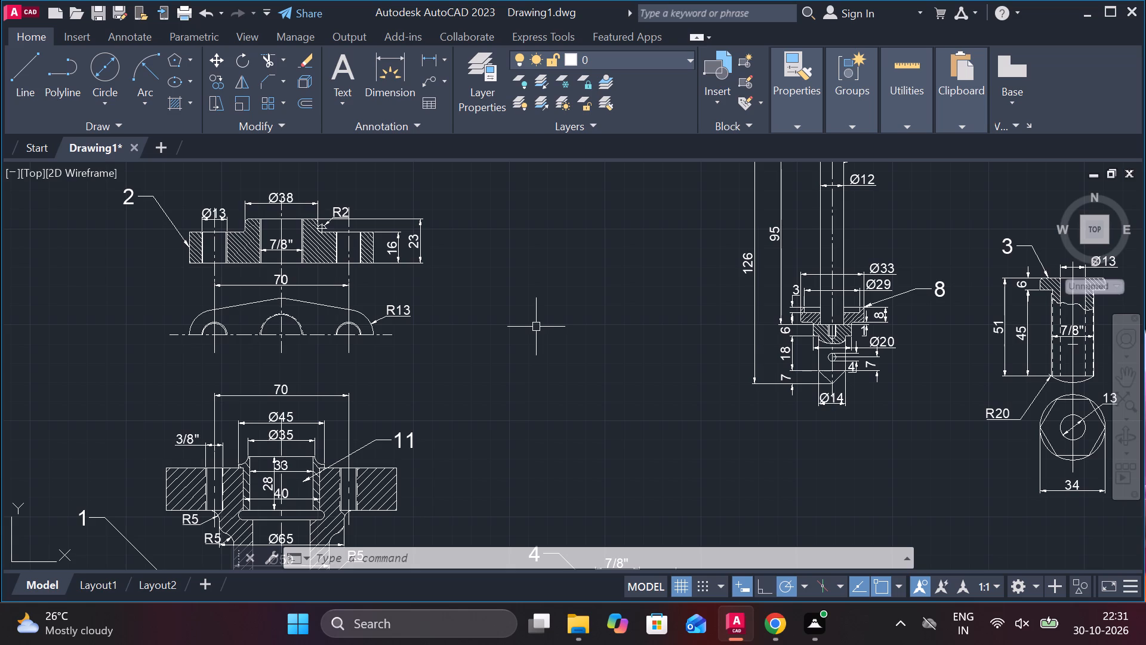
middle_drag(540, 327, 758, 368)
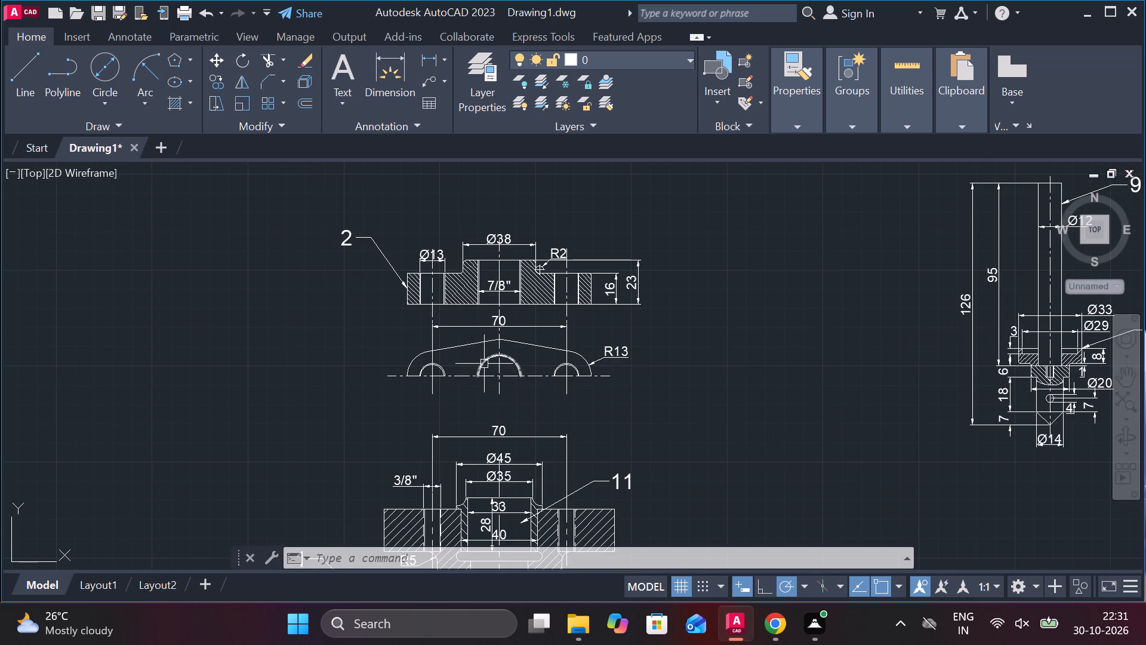
scroll(640, 362, down, 2)
middle_drag(952, 327, 436, 456)
scroll(586, 300, up, 1)
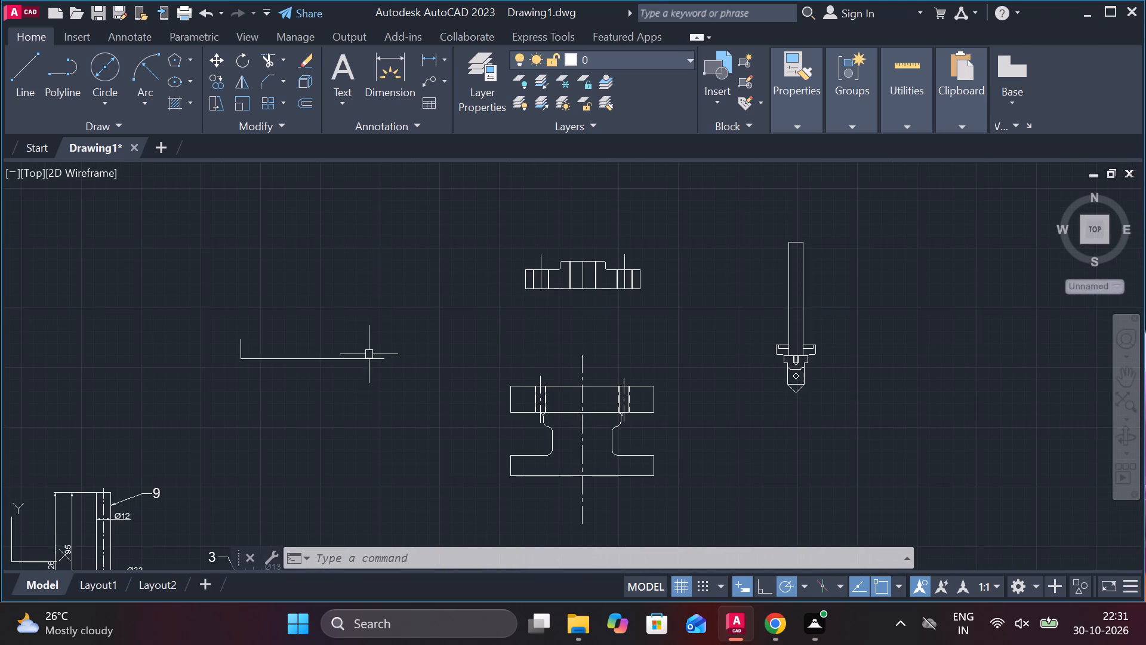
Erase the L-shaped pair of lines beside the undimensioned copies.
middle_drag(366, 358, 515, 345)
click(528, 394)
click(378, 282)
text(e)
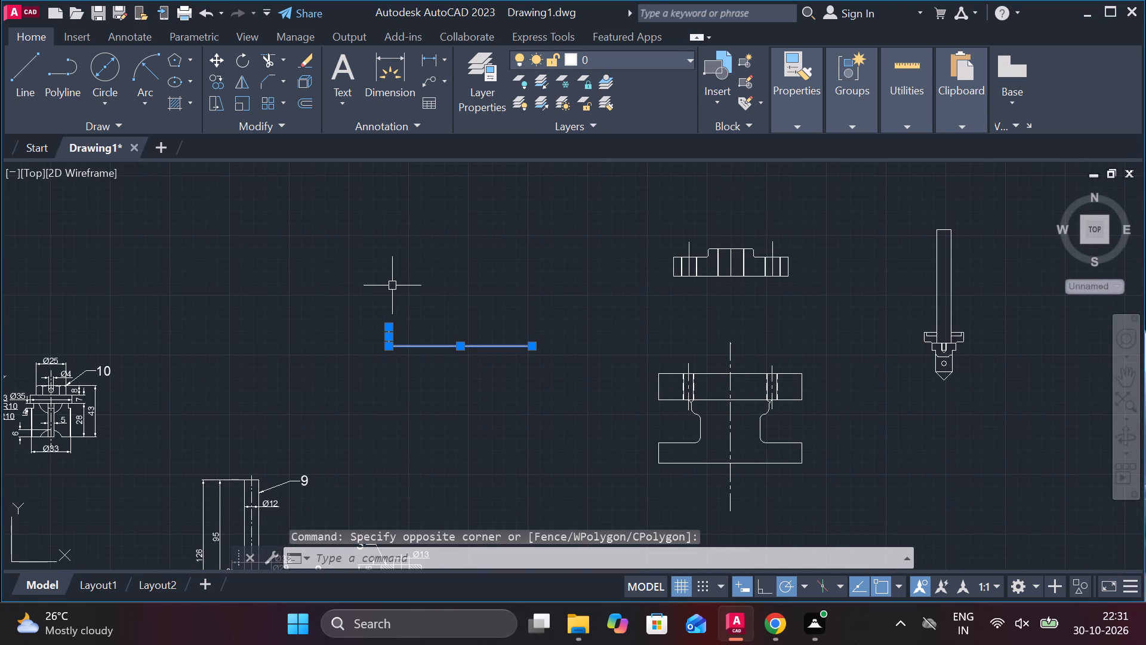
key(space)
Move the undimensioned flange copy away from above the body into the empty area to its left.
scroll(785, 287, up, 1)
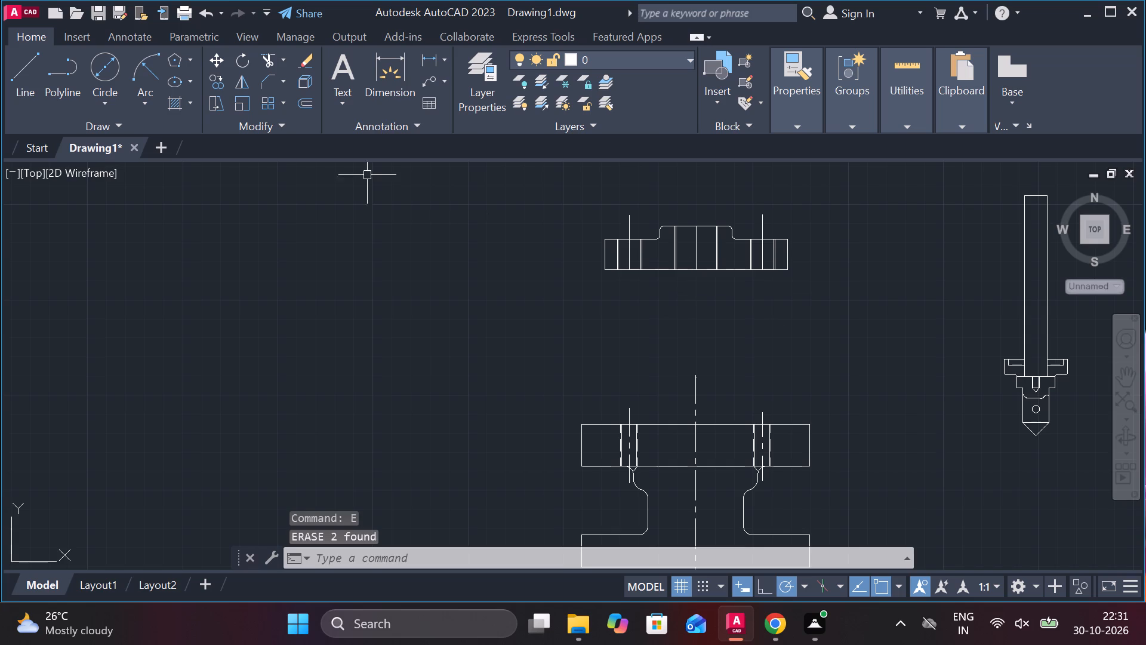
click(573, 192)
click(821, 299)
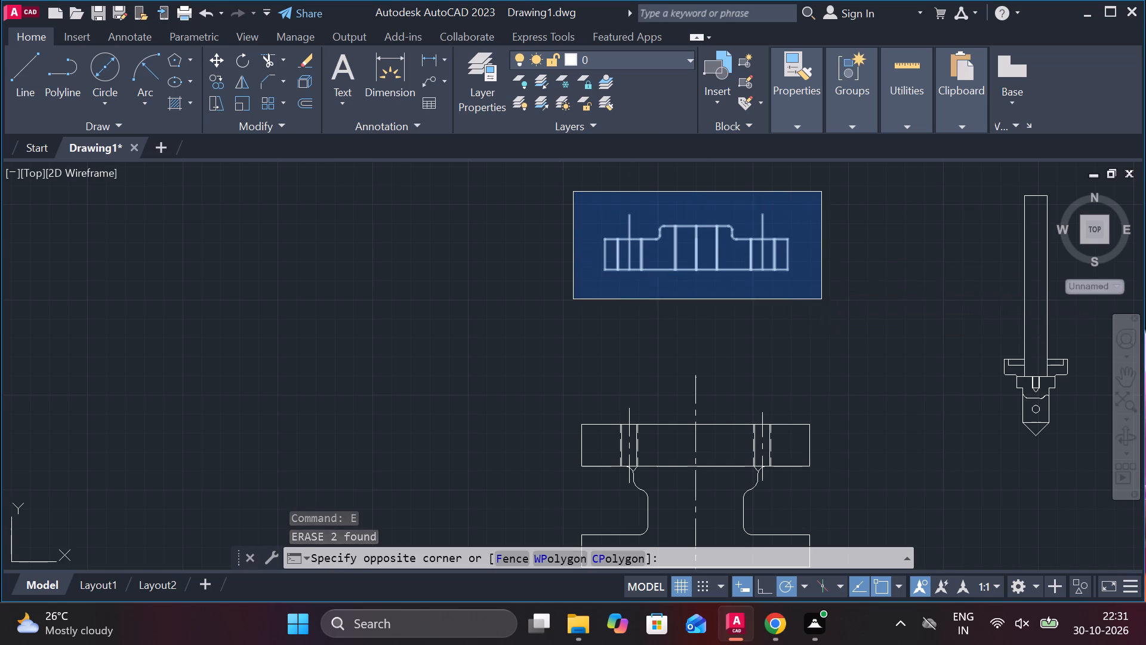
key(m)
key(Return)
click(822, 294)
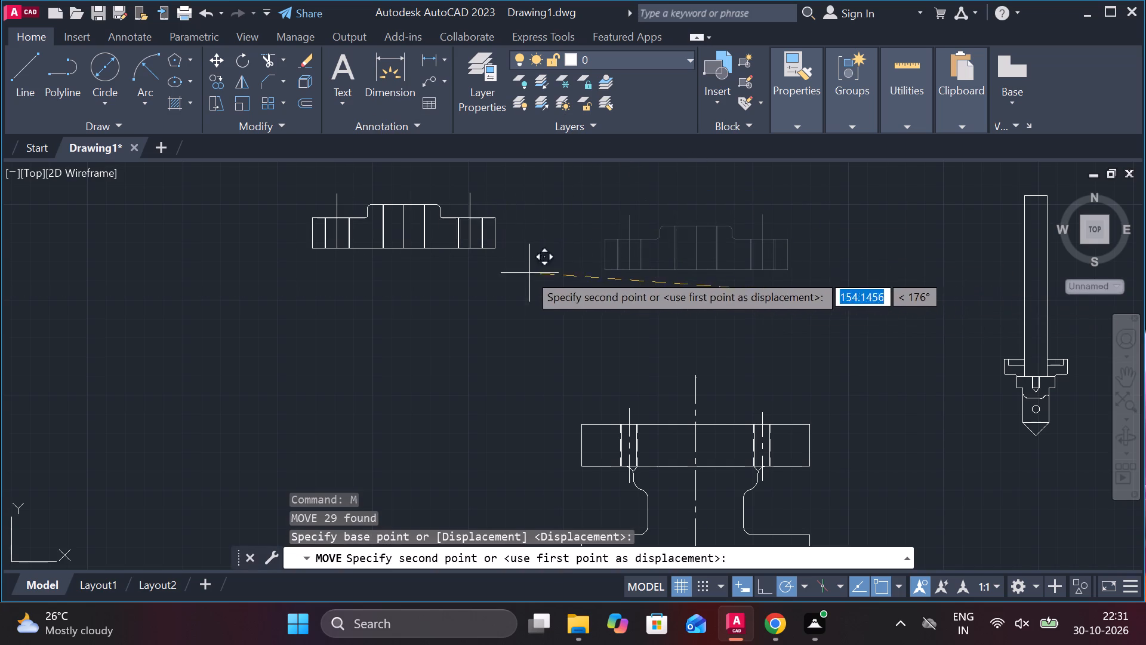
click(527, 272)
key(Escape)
Draw a 120-unit vertical line upward from where the body's centreline meets the top edge of its upper flange.
key(l)
key(Return)
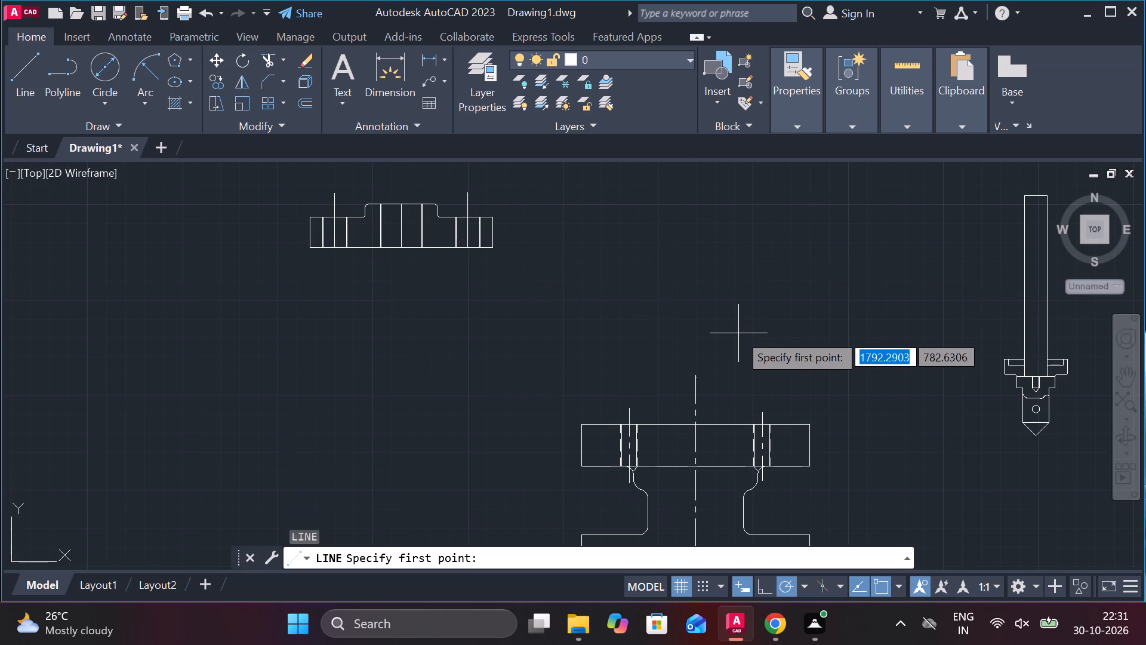
click(703, 422)
text(120)
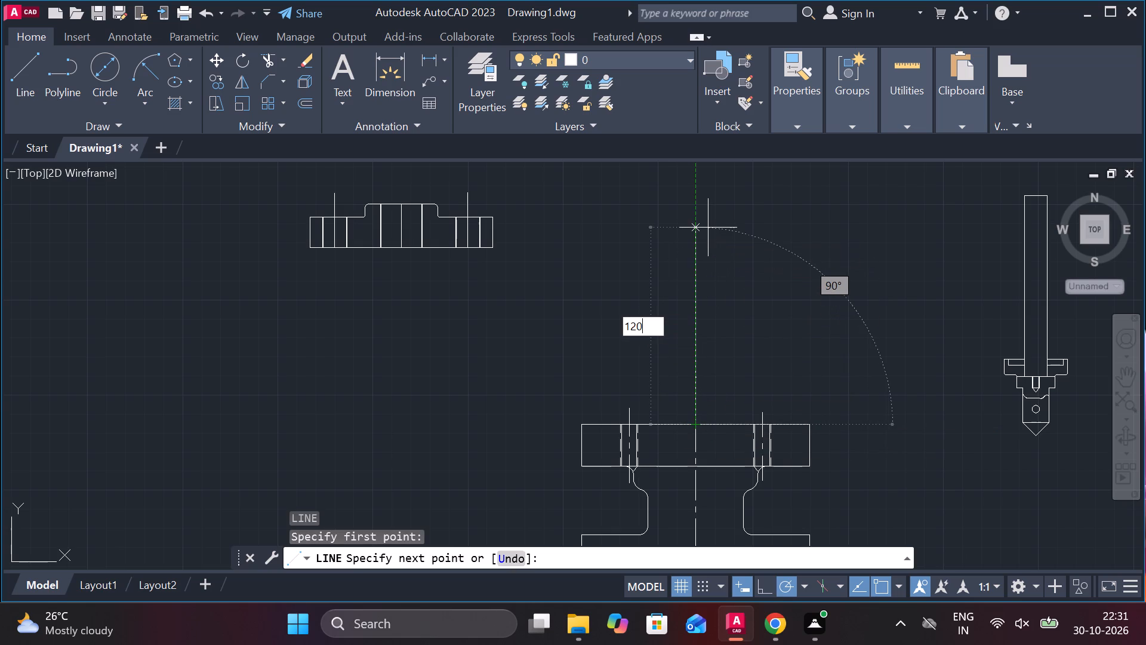
key(Return)
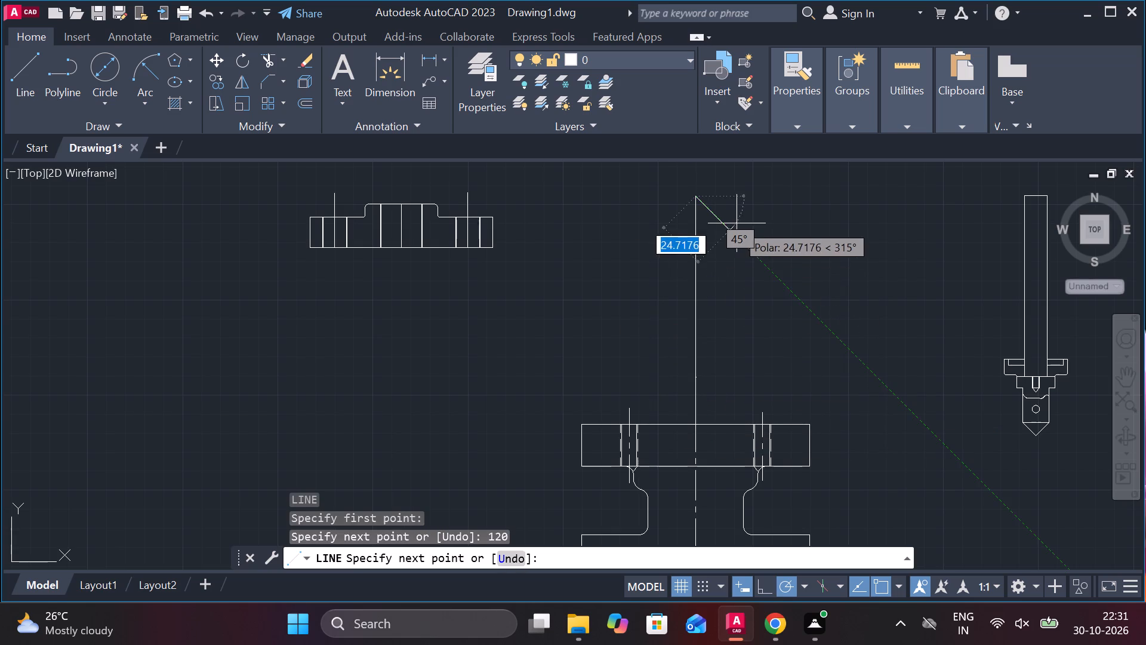
middle_drag(740, 223, 811, 280)
key(Escape)
Move the flange copy from the midpoint of its bottom edge onto the upper end of the 120-unit vertical line.
drag(346, 224, 352, 226)
click(631, 325)
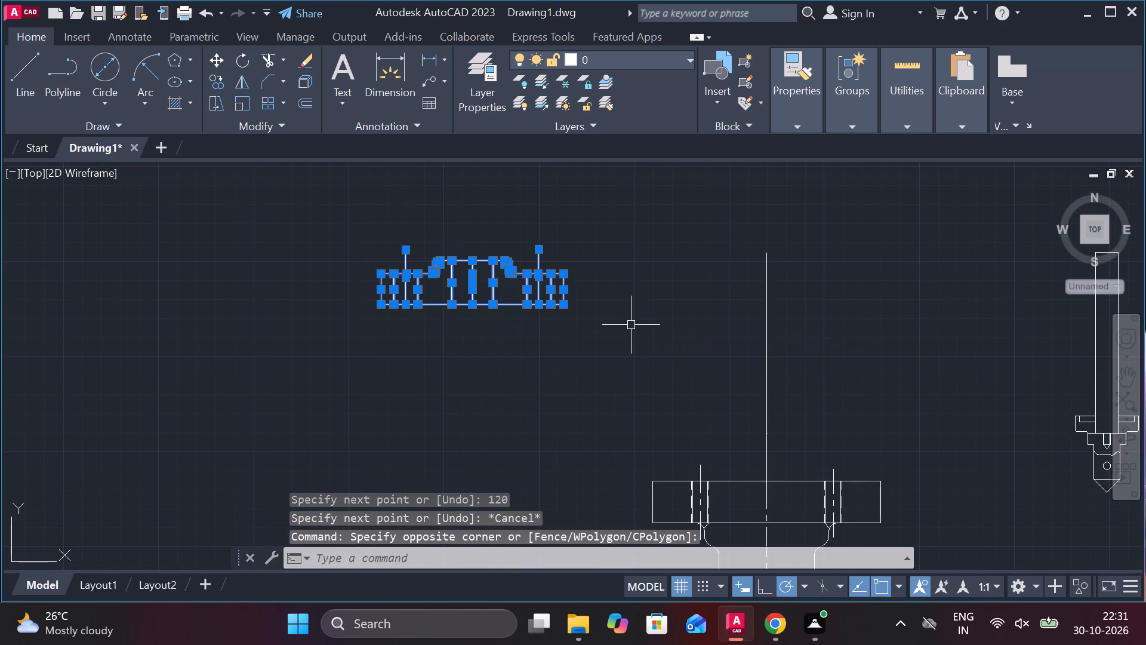
key(m)
key(Return)
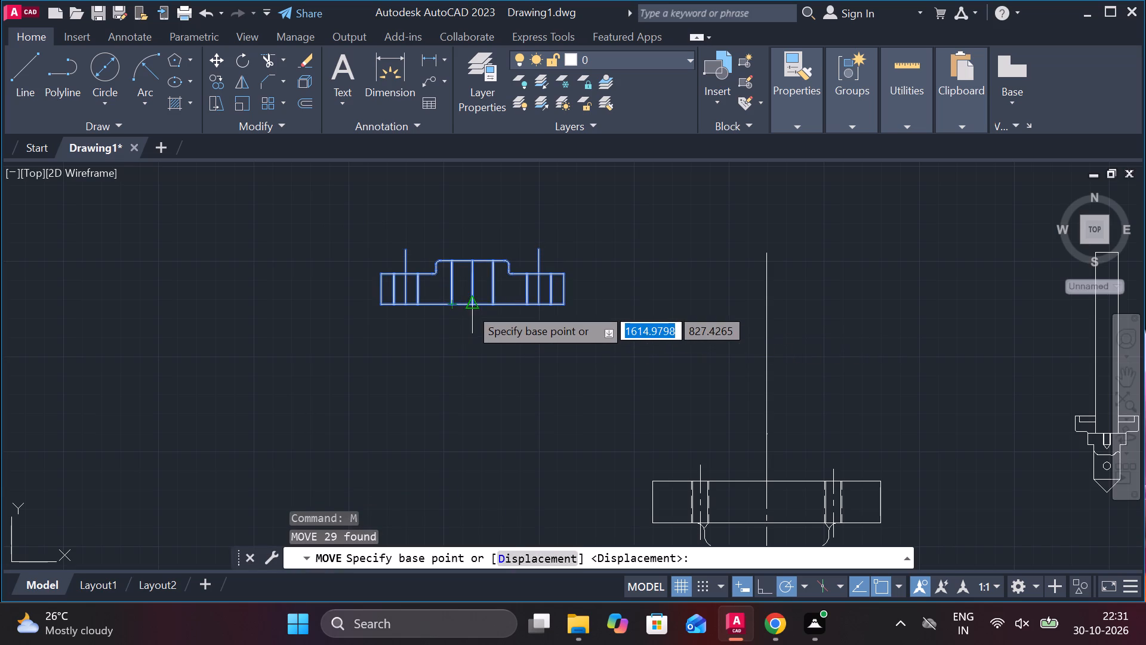
click(469, 307)
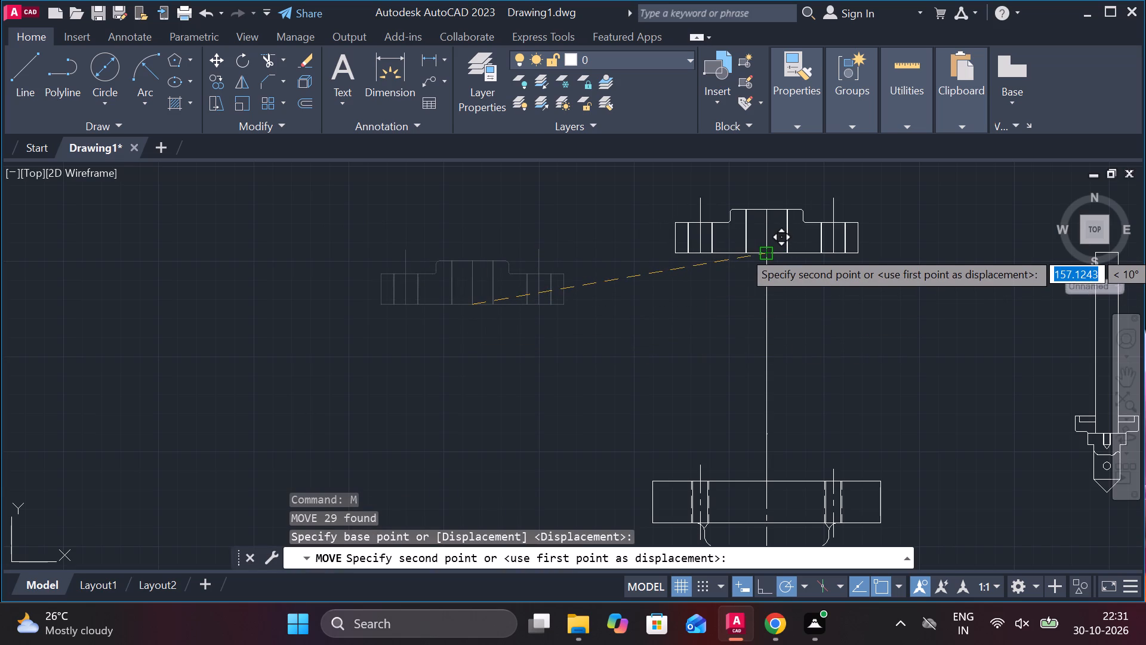
scroll(769, 250, up, 4)
click(734, 268)
scroll(763, 277, down, 3)
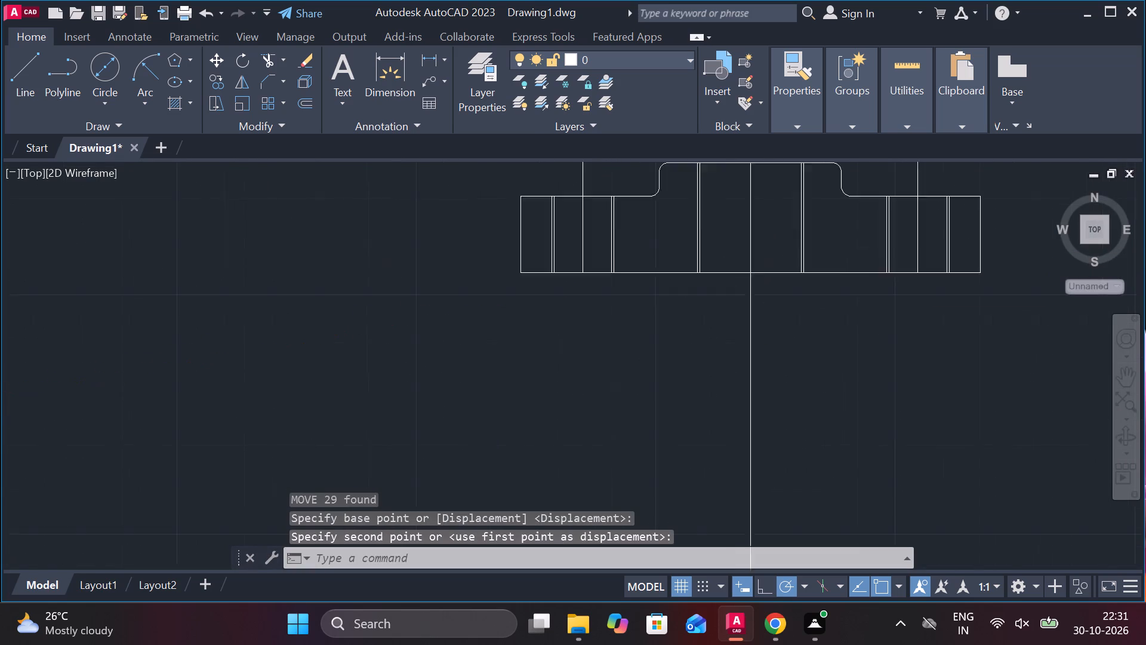
scroll(789, 317, down, 1)
middle_drag(860, 345, 822, 259)
key(Escape)
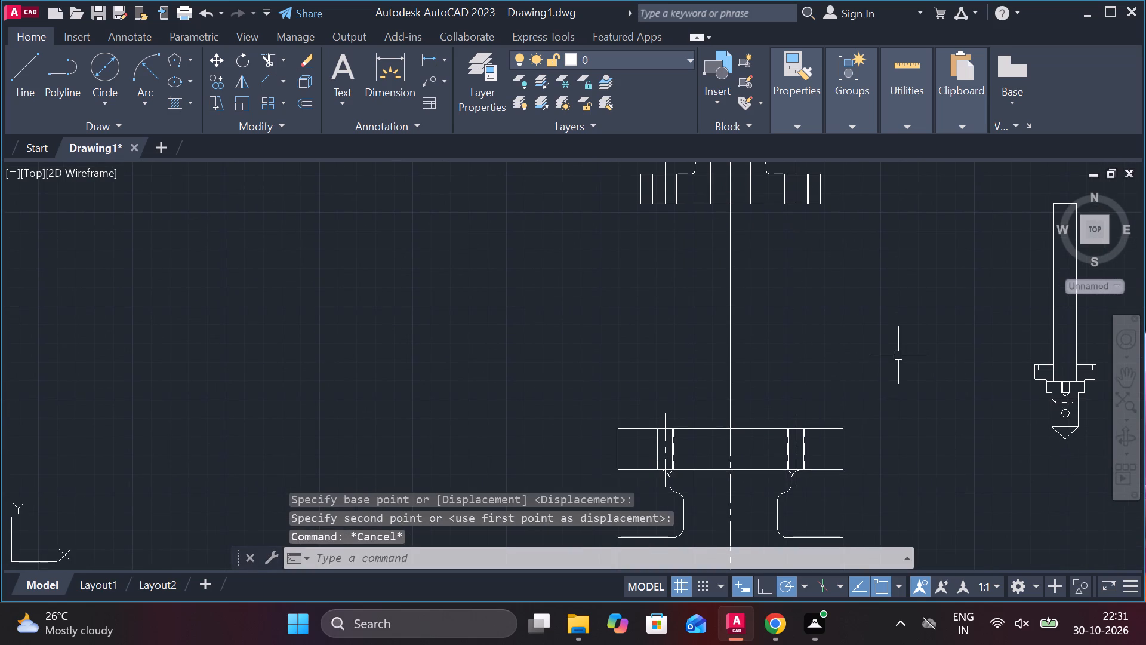
Draw a closed upright rectangle 18 wide and 120 tall with lines in the empty area left of the body.
key(l)
key(Return)
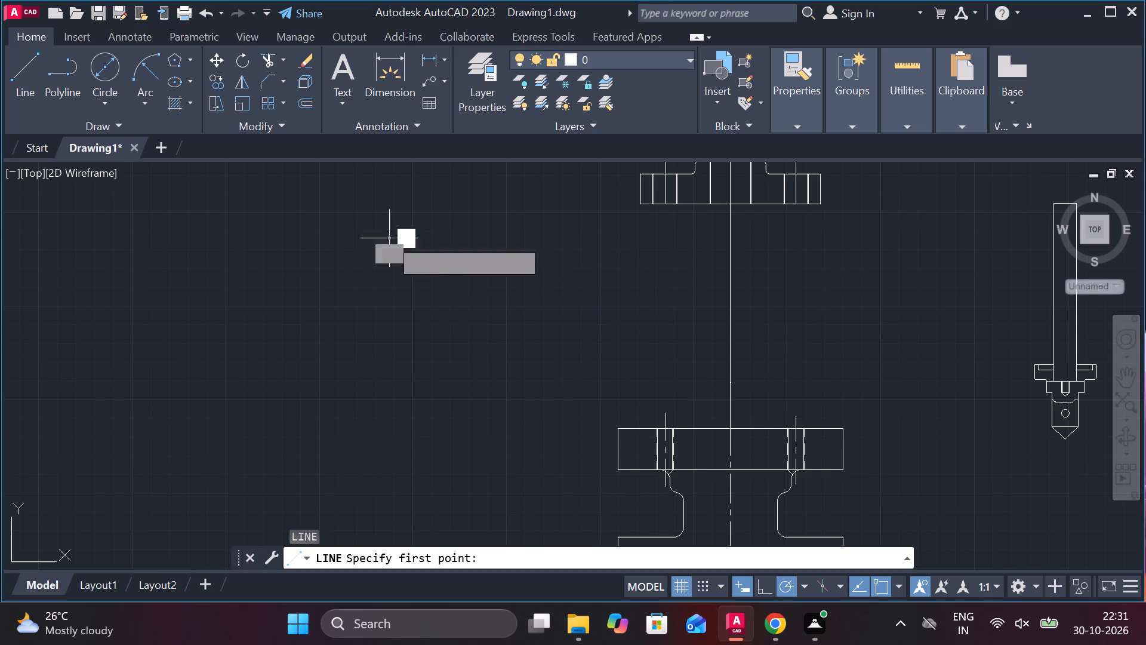
text(12)
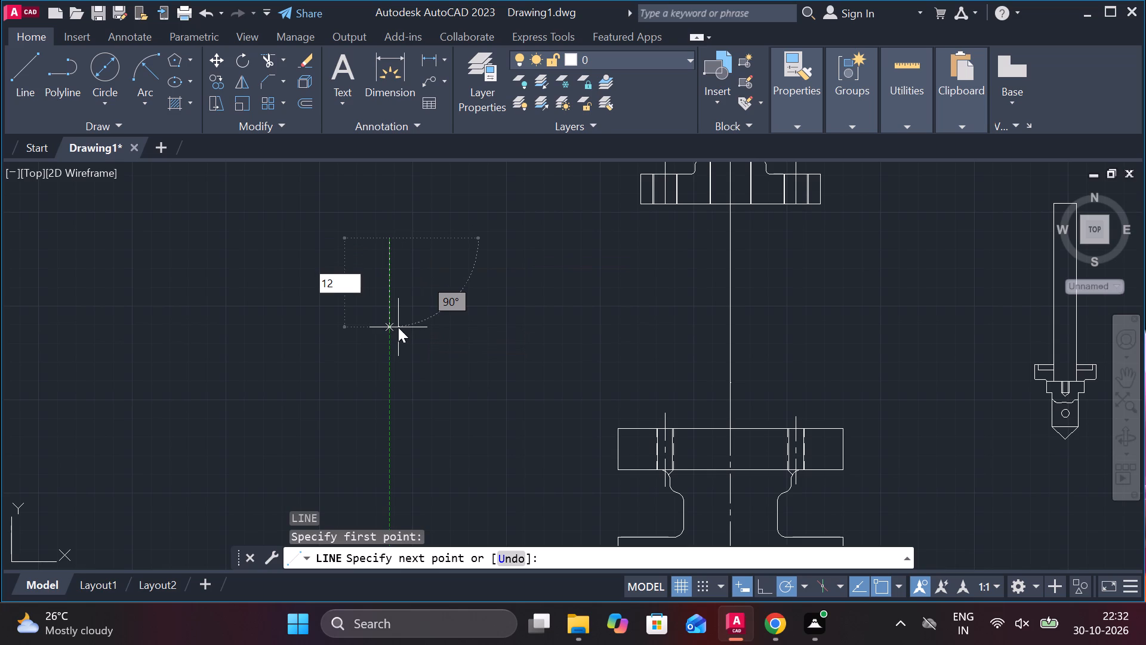
key(0)
key(Return)
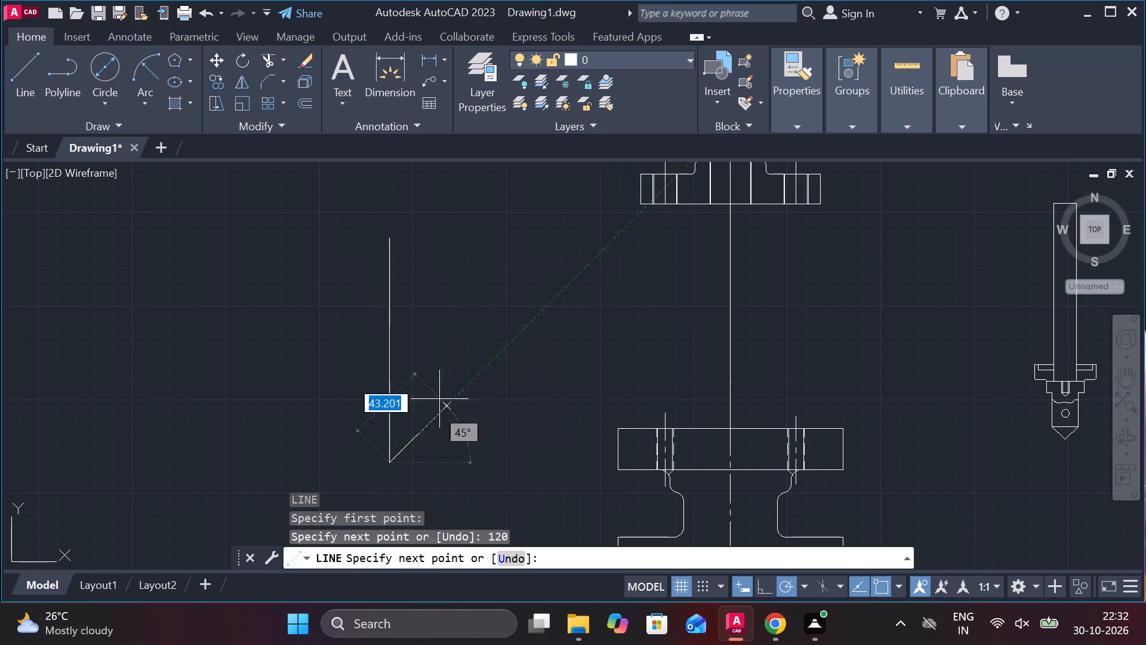
key(1)
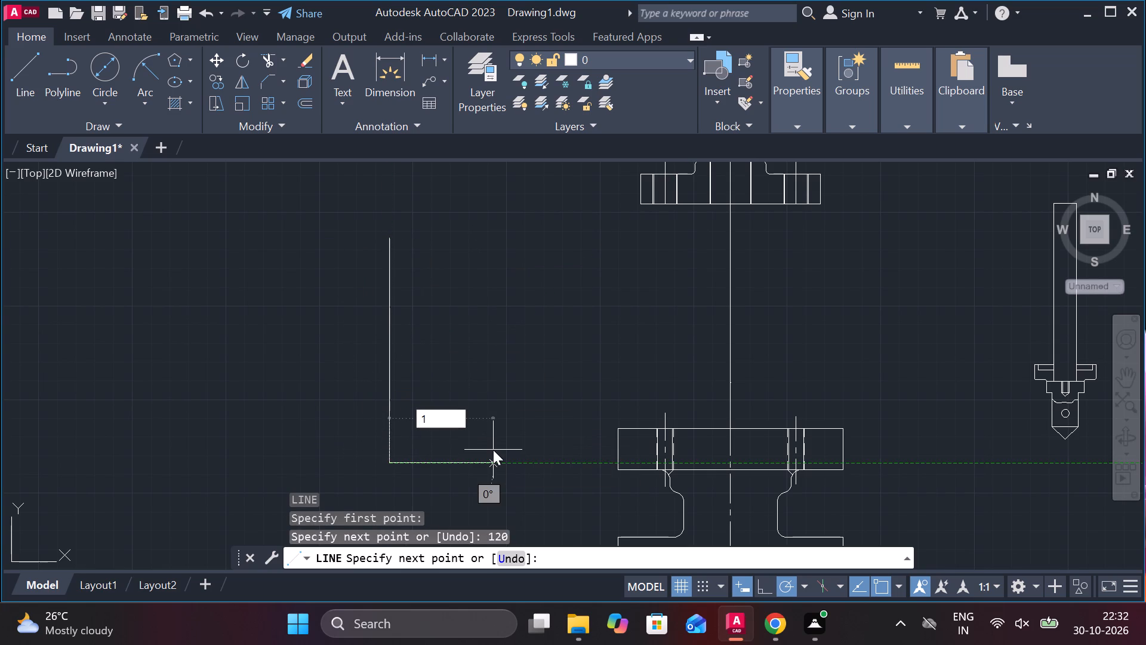
key(8)
key(Return)
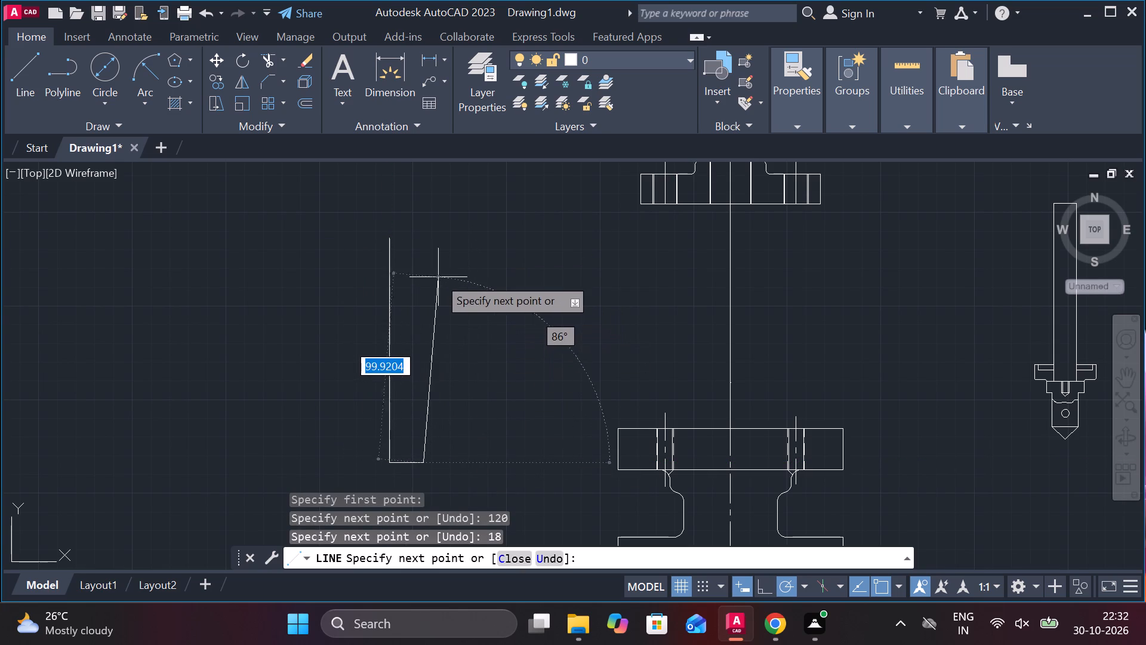
text(120)
key(Return)
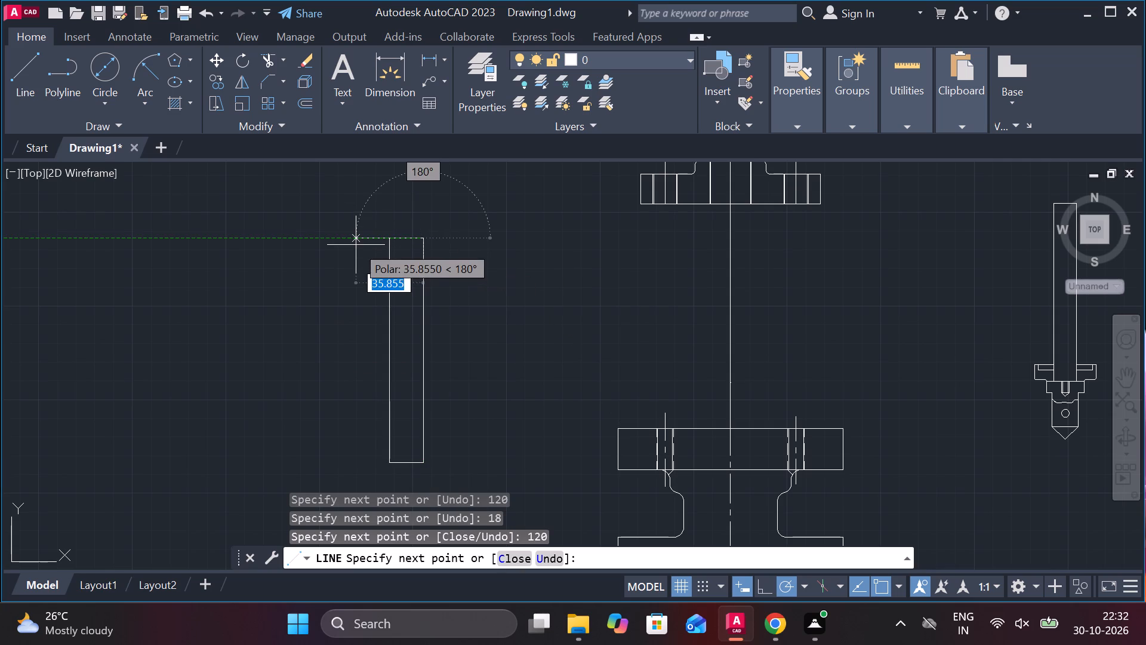
text(c)
key(space)
Copy the 18 by 120 rectangle once, placing the duplicate slightly higher between the original and the body.
click(353, 211)
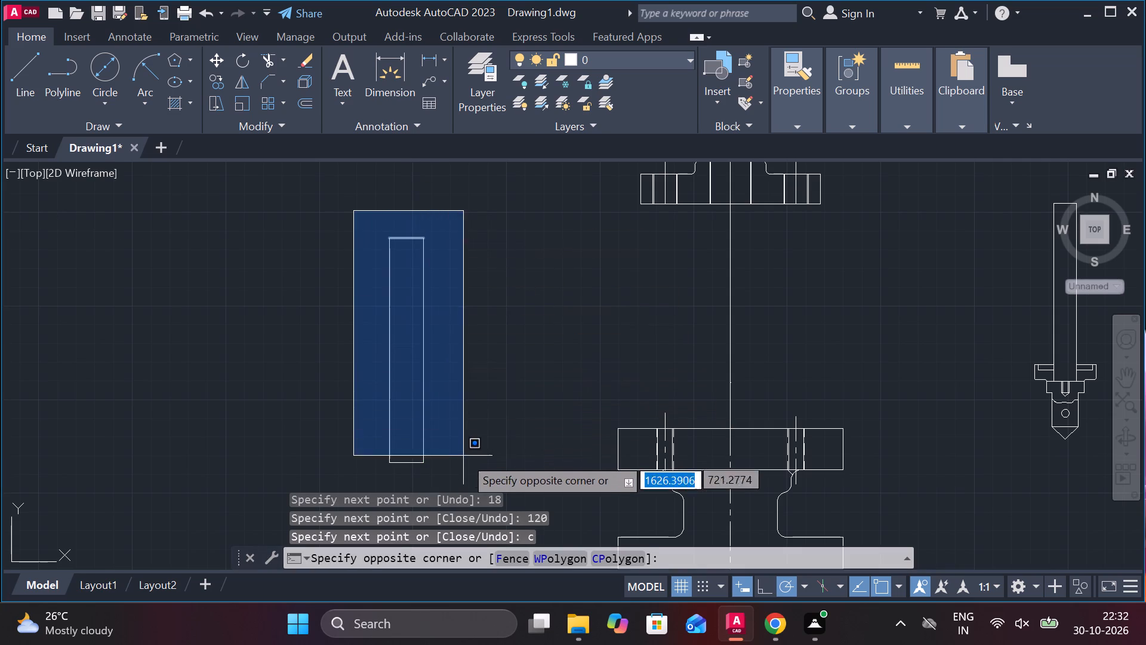
click(475, 468)
text(co)
key(Return)
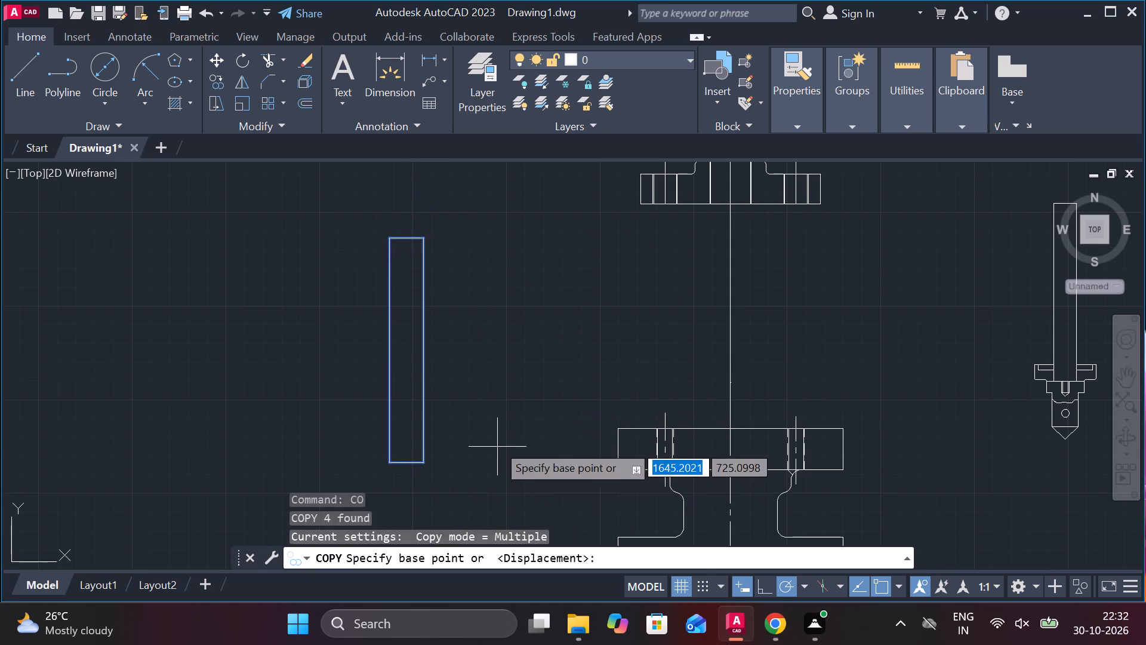
click(494, 438)
click(565, 405)
key(Escape)
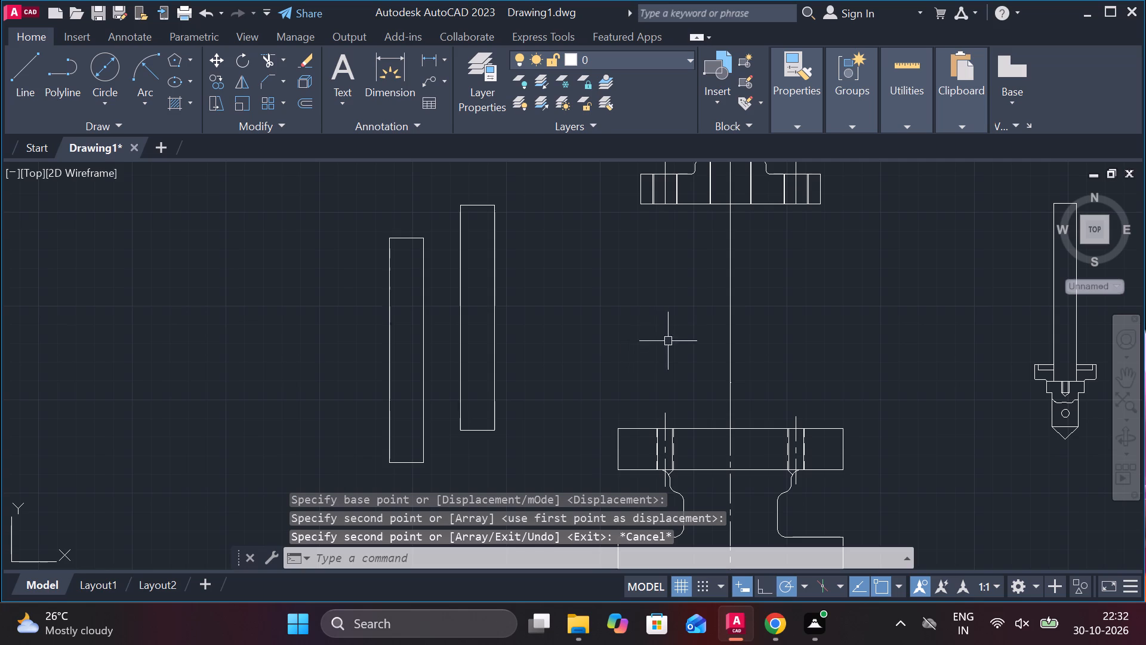
Stretch the upper end of the body's left hole centreline vertically up to the bottom edge of the flange.
click(662, 417)
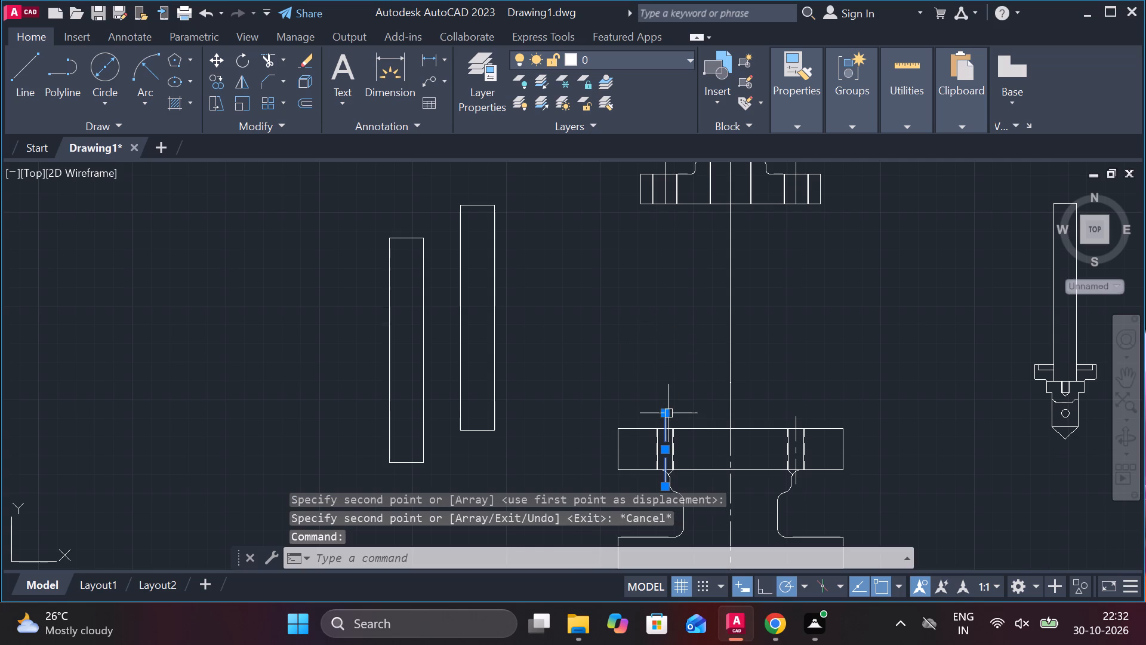
click(660, 413)
click(666, 413)
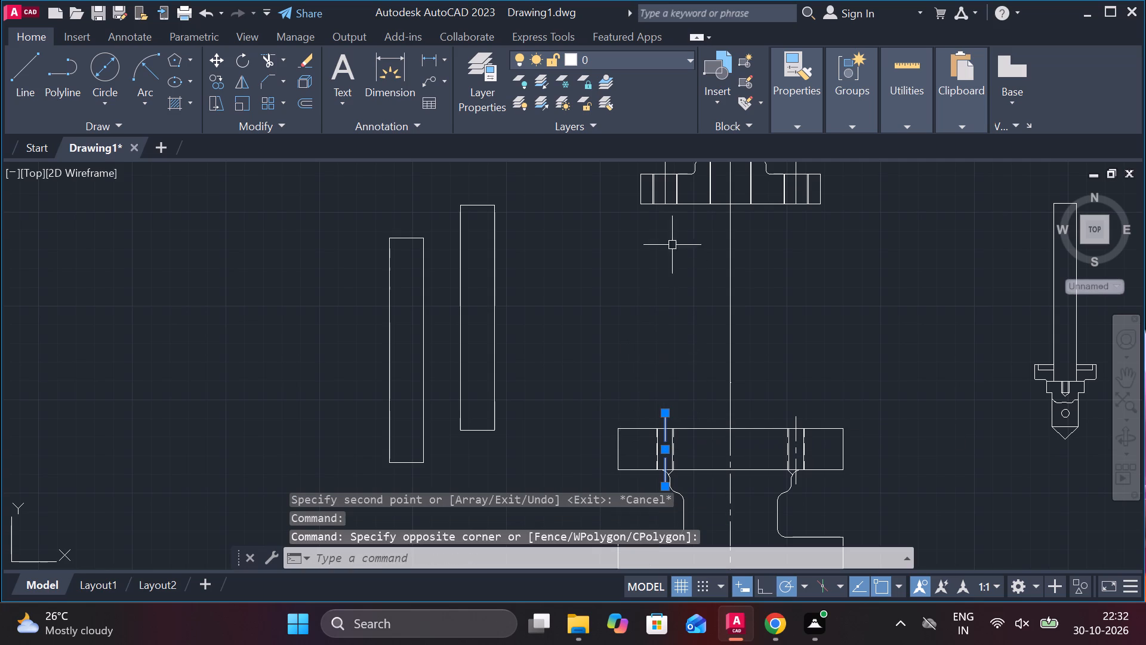
click(663, 409)
scroll(661, 214, up, 2)
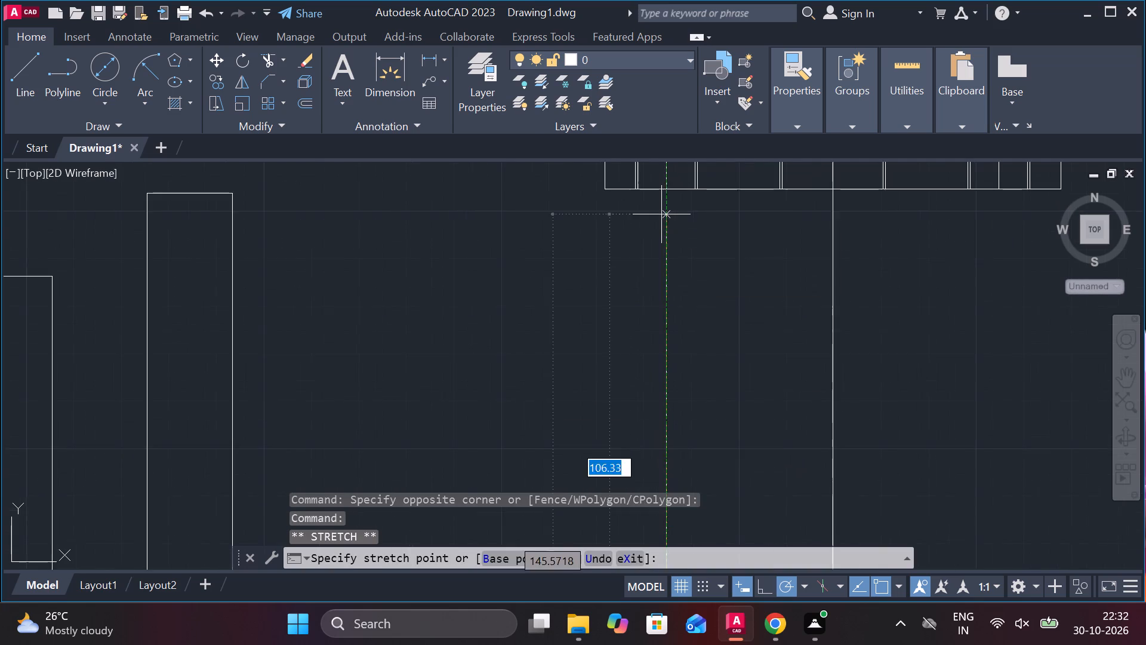
middle_drag(664, 214, 679, 356)
click(677, 330)
key(Escape)
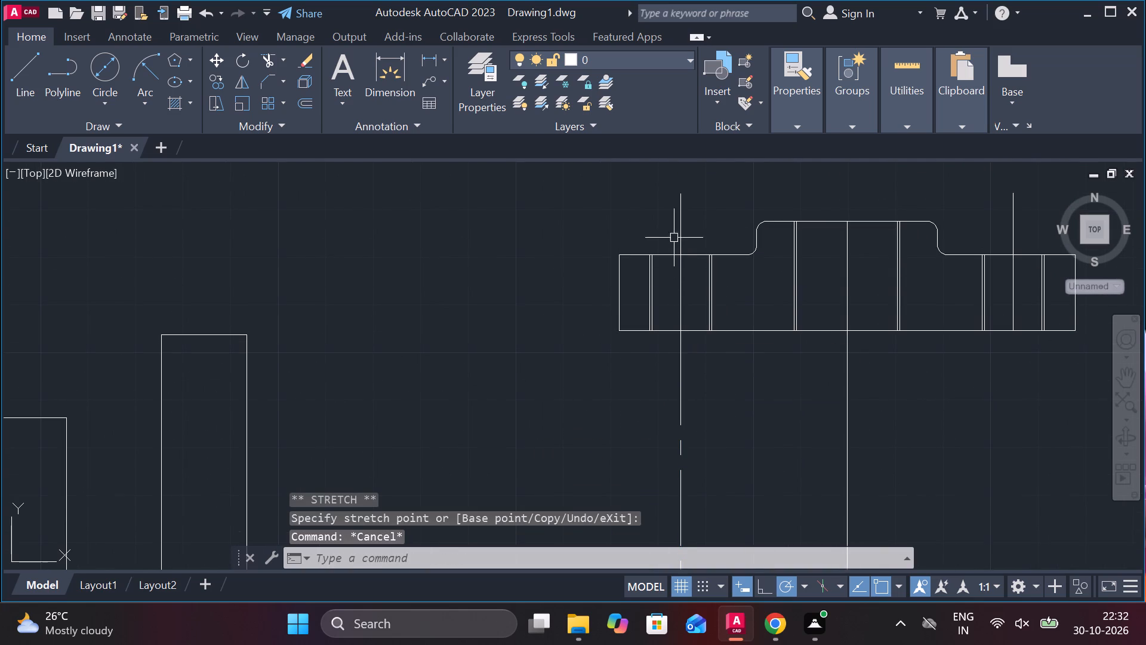
Erase the flange's short left hole centreline and stretch the body's left centreline about 47 units further up, past the flange's top.
click(677, 219)
text(e)
key(space)
click(684, 354)
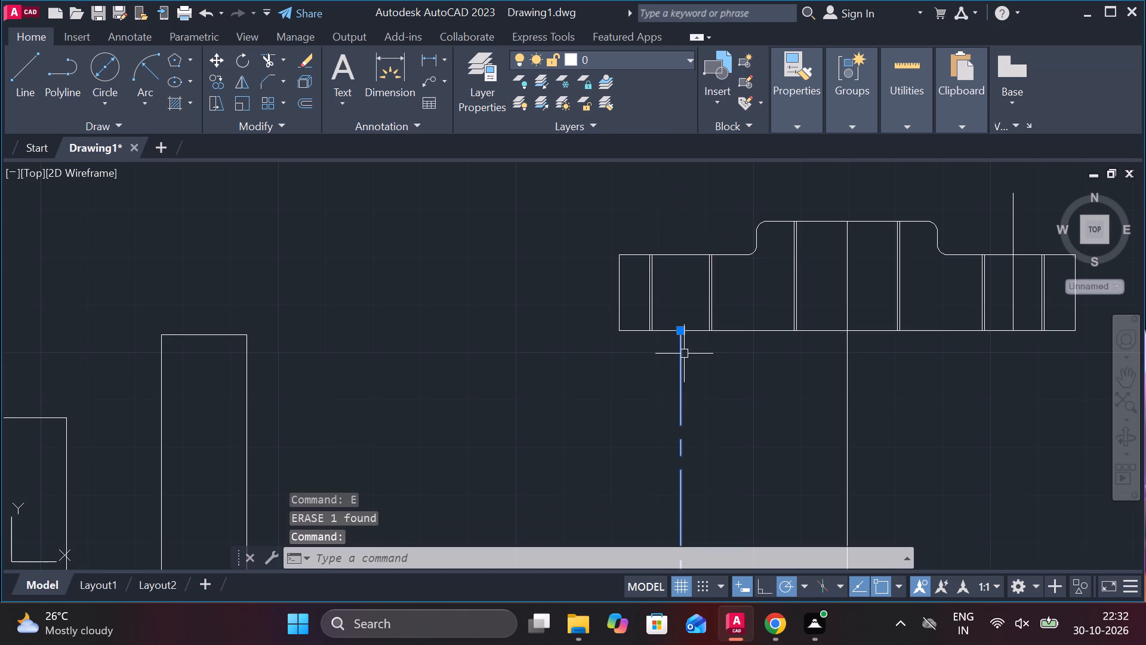
click(678, 331)
middle_drag(692, 203, 688, 295)
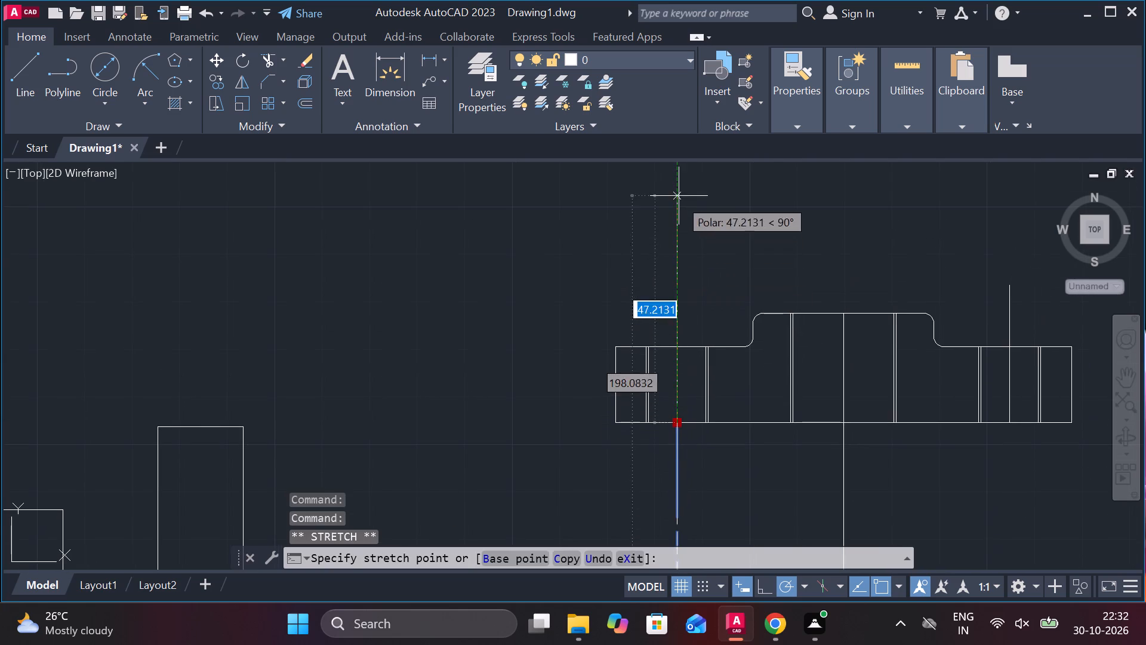
click(679, 196)
key(Escape)
Stretch the upper end of the body's right hole centreline vertically up to just below the flange's bottom edge.
scroll(801, 278, down, 2)
middle_drag(886, 405, 774, 265)
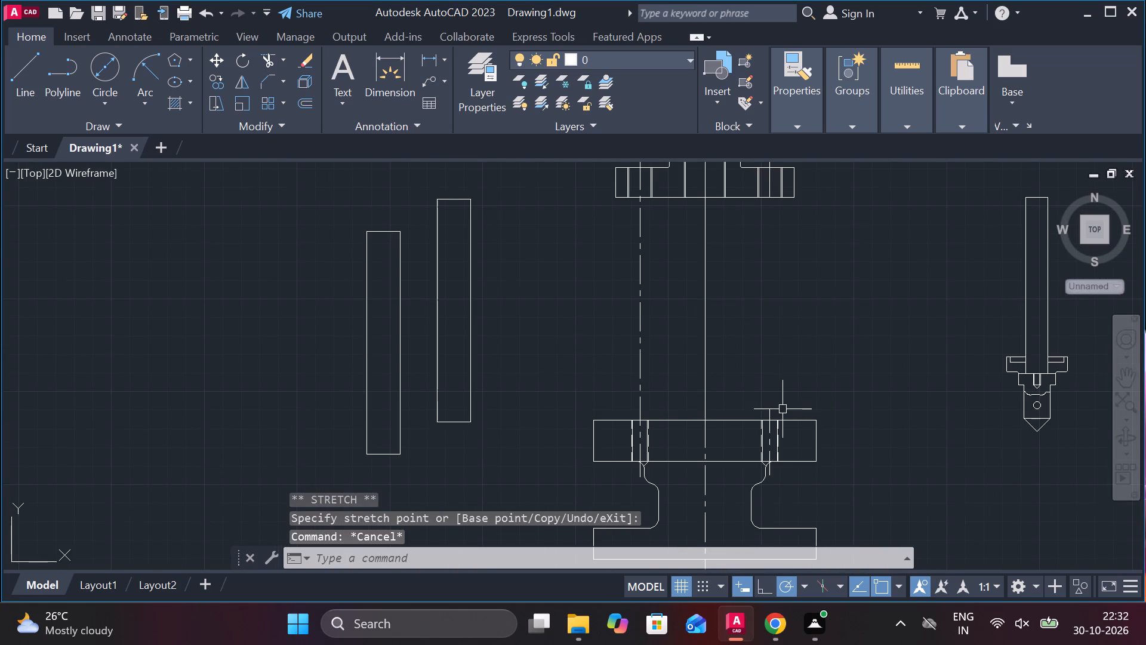
click(768, 411)
click(773, 406)
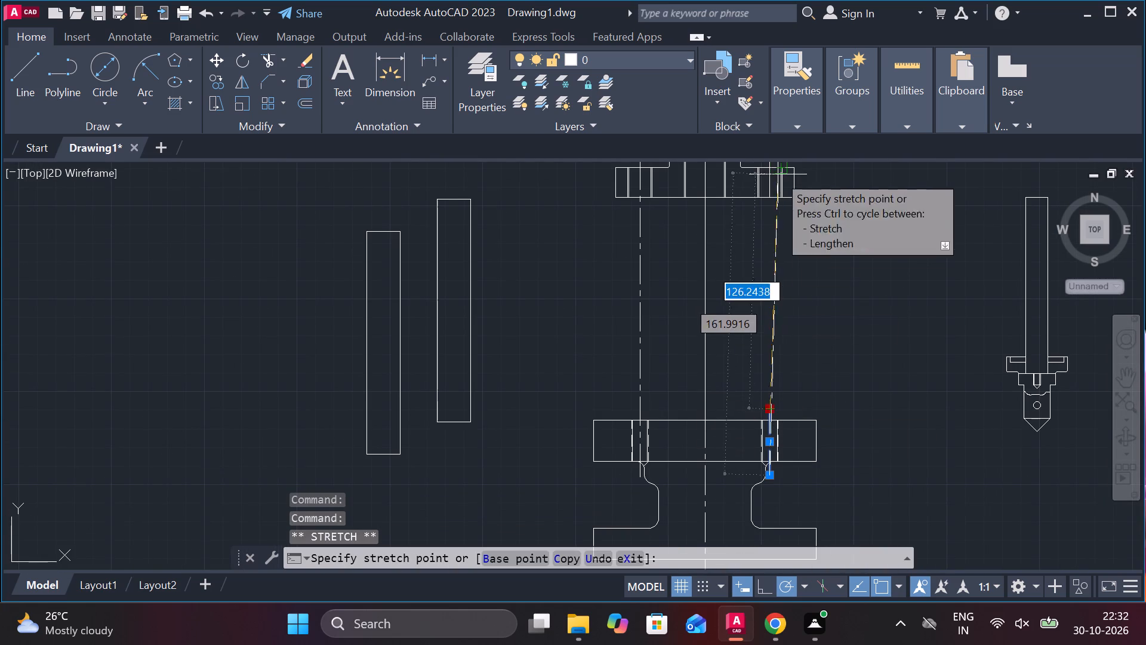
scroll(765, 198, up, 1)
middle_drag(769, 213, 762, 346)
click(762, 348)
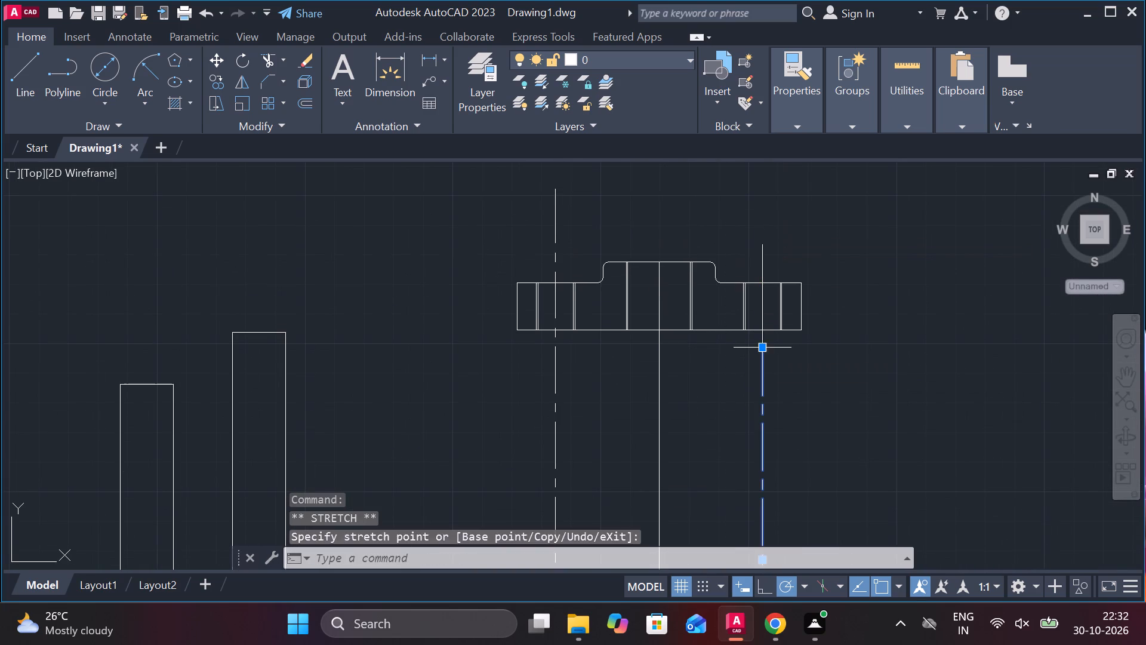
key(Escape)
Erase the flange's short right hole centreline and stretch the body's right centreline up past the flange's top.
click(763, 300)
text(e)
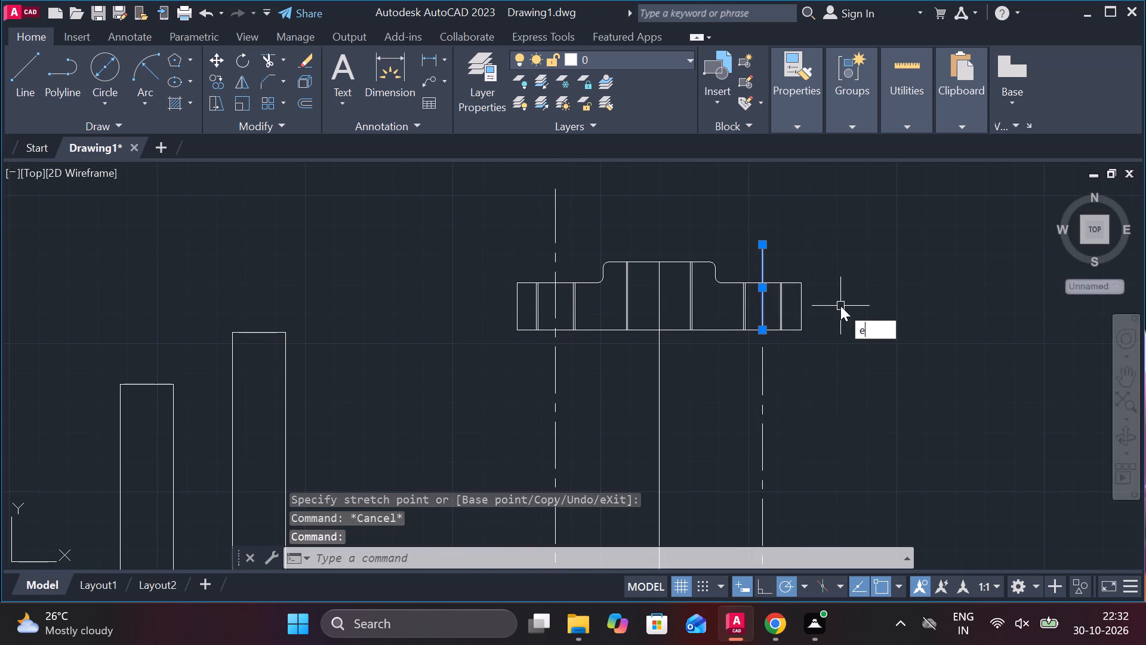
key(space)
click(765, 372)
click(763, 351)
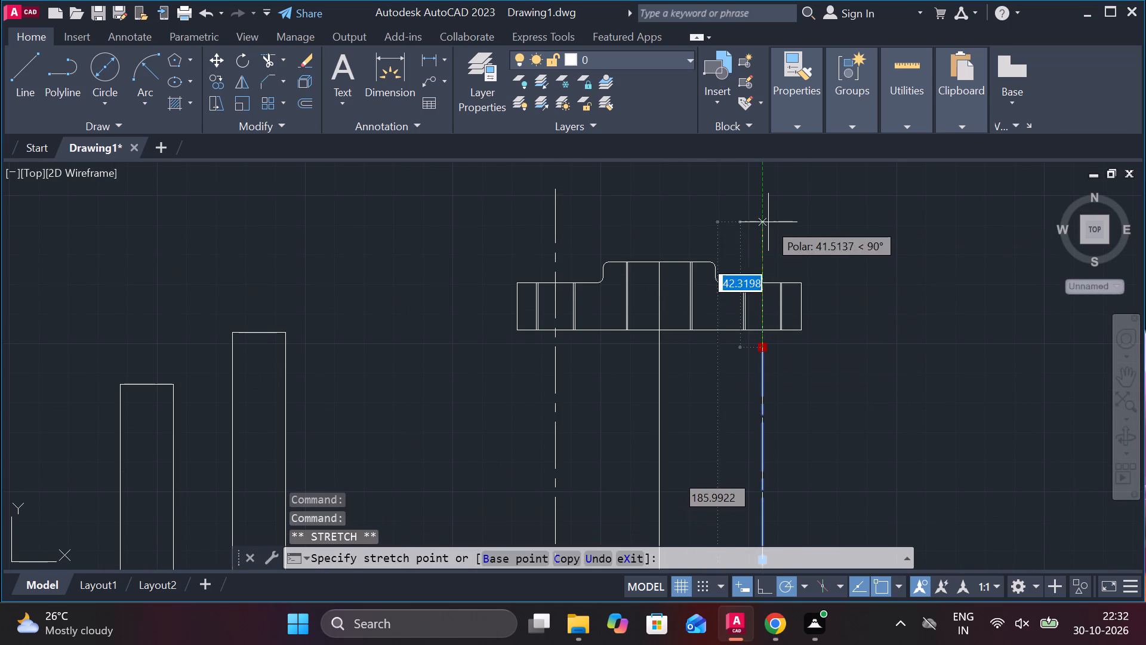
click(768, 196)
key(Escape)
Move the original 18 by 120 rectangle by its bottom midpoint onto the body's top edge at the left hole centreline.
scroll(833, 343, down, 1)
middle_drag(822, 391, 822, 394)
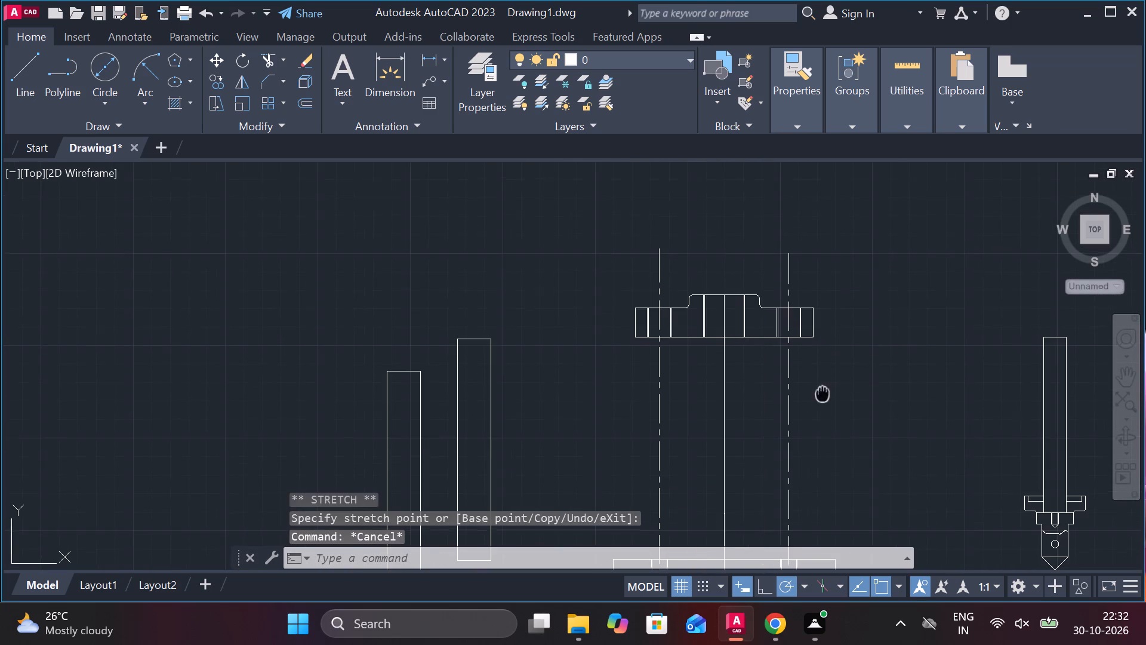
middle_drag(822, 394, 817, 217)
click(366, 186)
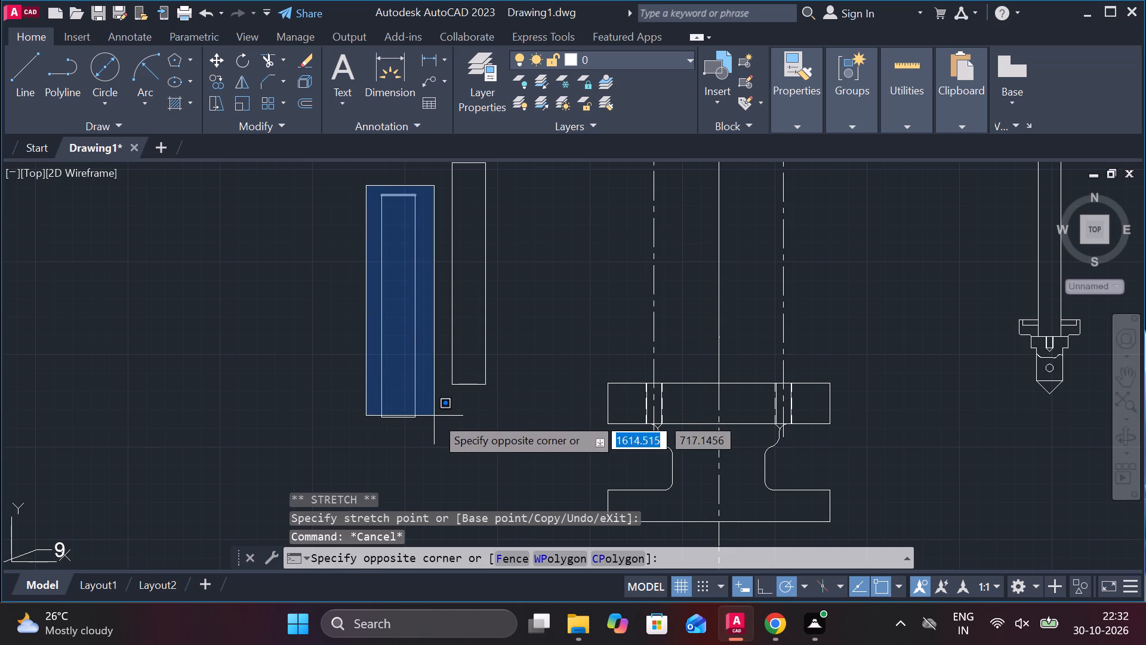
click(436, 426)
key(m)
key(Return)
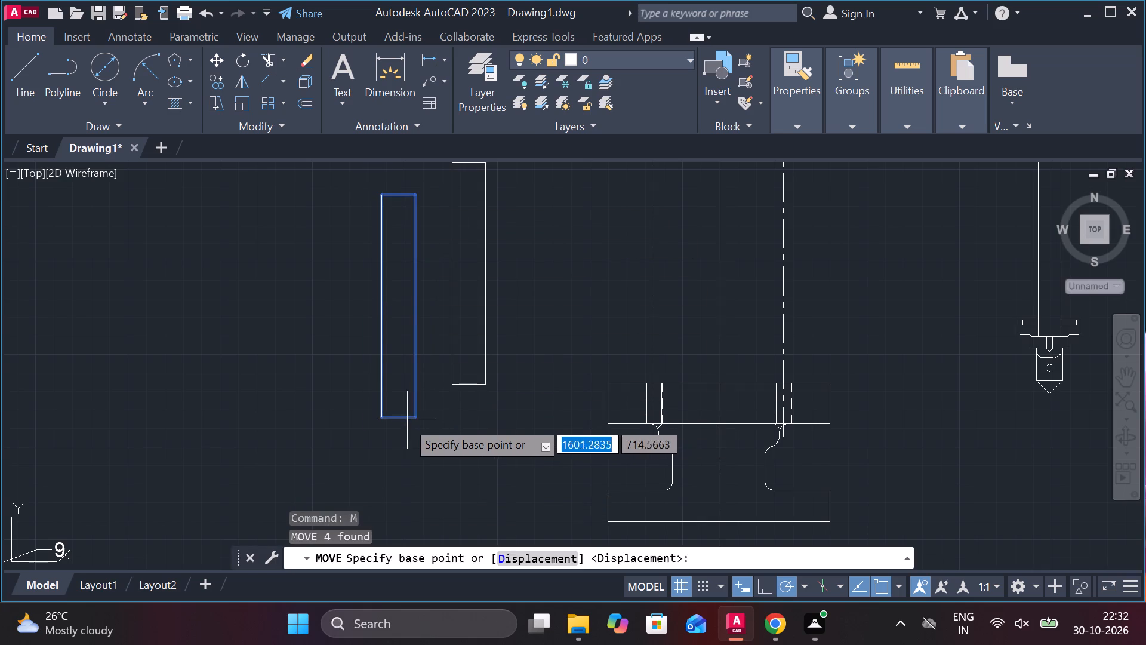
click(395, 419)
scroll(660, 368, up, 2)
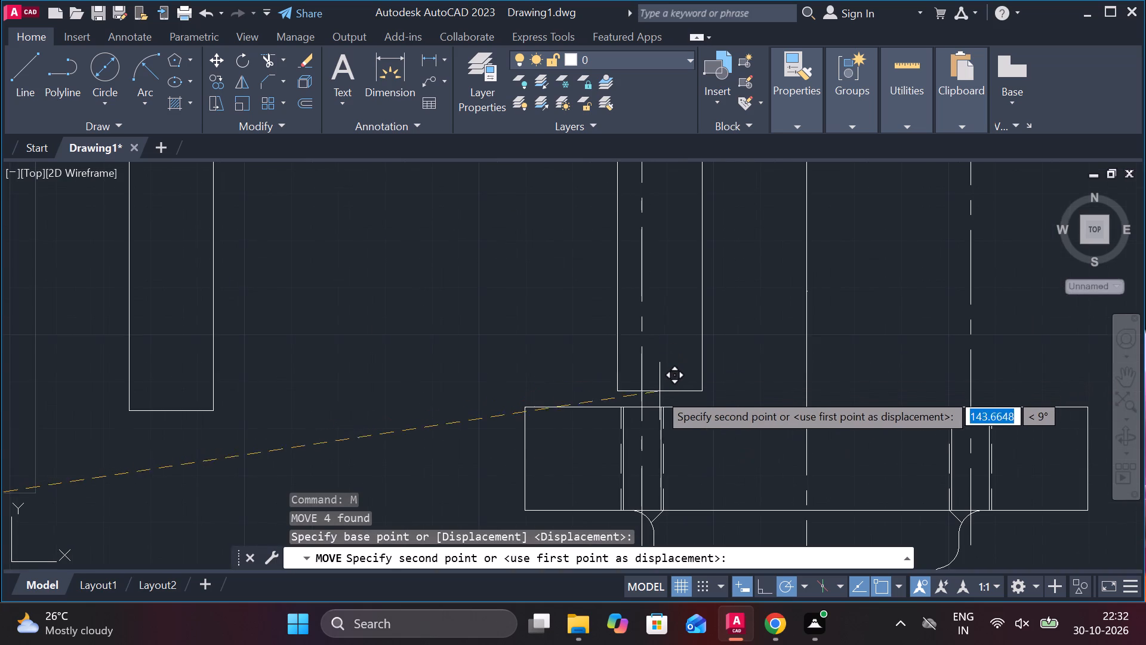
click(643, 404)
Move the duplicate 18 by 120 rectangle by its bottom midpoint onto the body's top edge at the right hole centreline.
scroll(683, 399, down, 2)
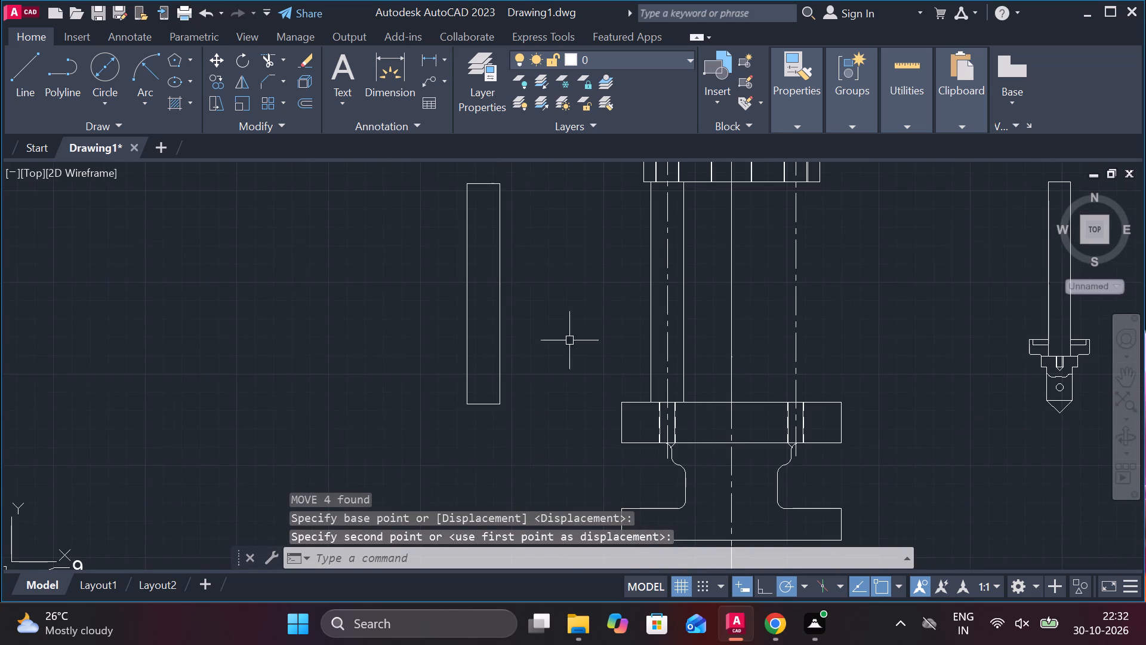
click(424, 170)
click(537, 438)
key(m)
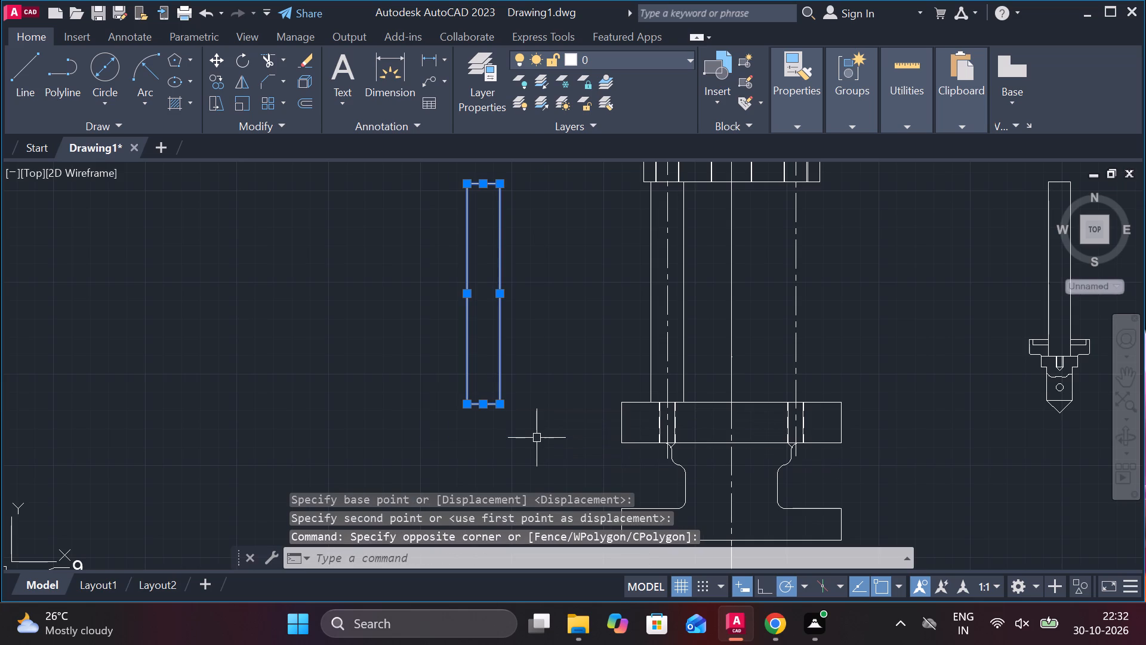
key(Return)
click(488, 410)
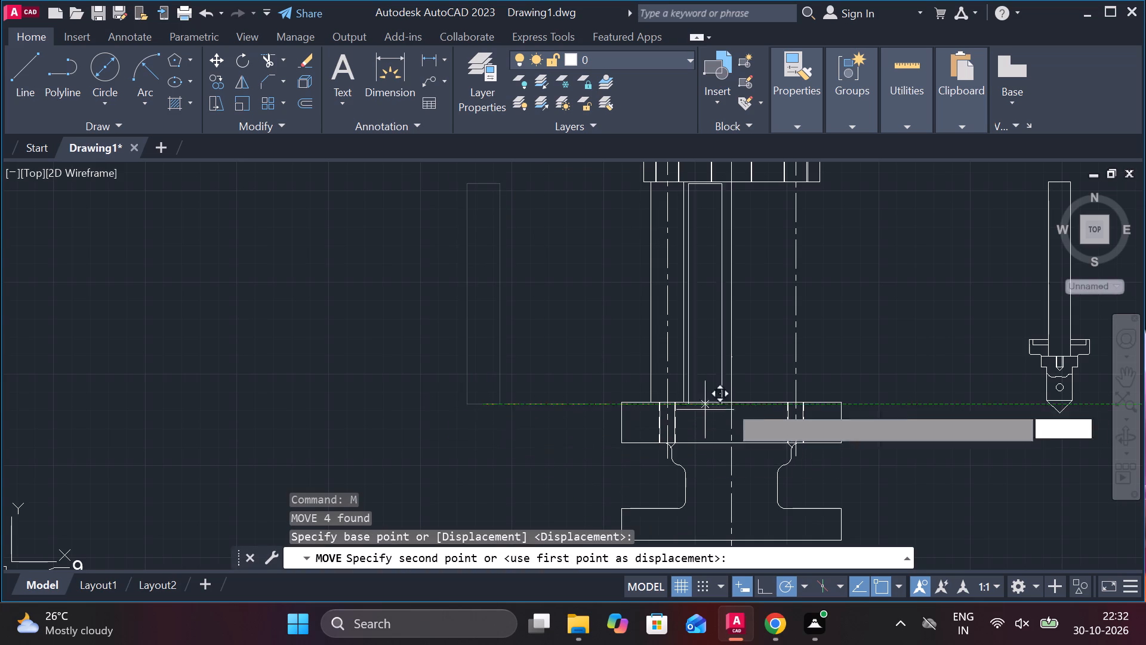
scroll(796, 399, up, 3)
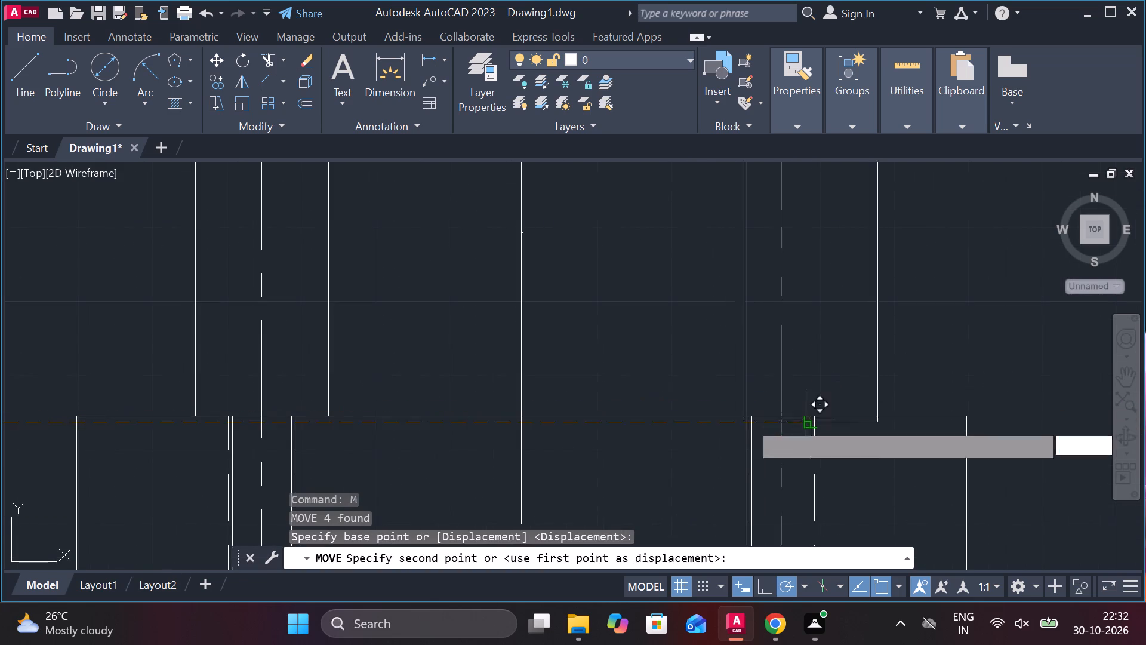
click(781, 411)
Inspect the body, column and flange assembly, and look over the dimensioned drawings and remaining part copies.
scroll(815, 413, down, 3)
scroll(864, 414, down, 1)
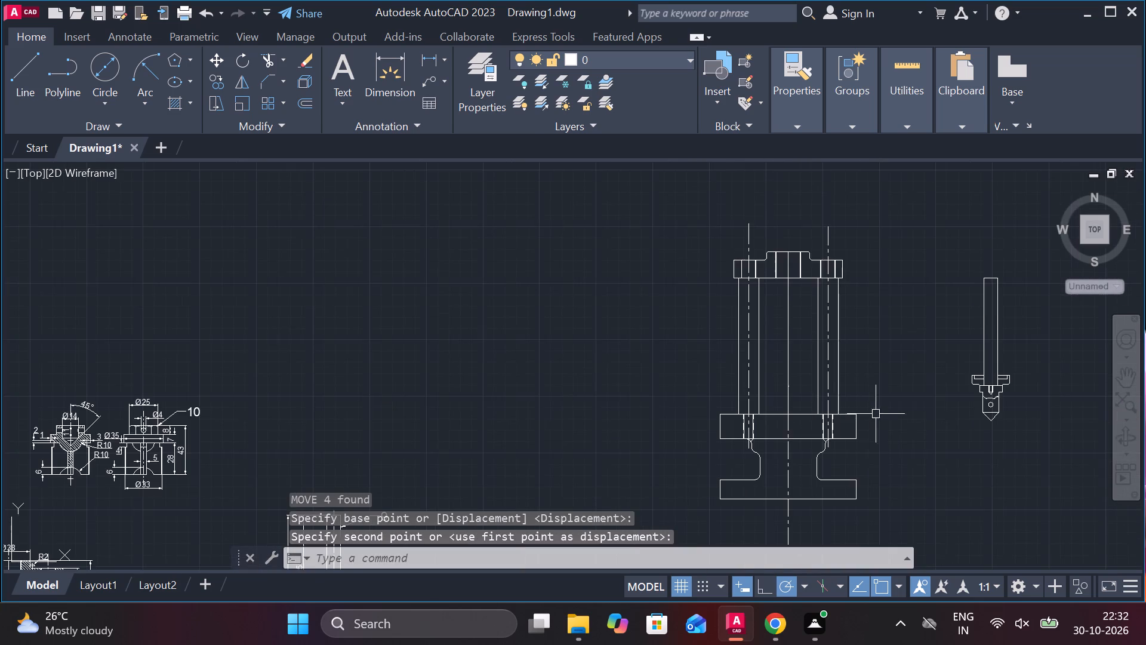
middle_drag(889, 408, 790, 470)
middle_drag(766, 447, 735, 430)
scroll(692, 313, up, 2)
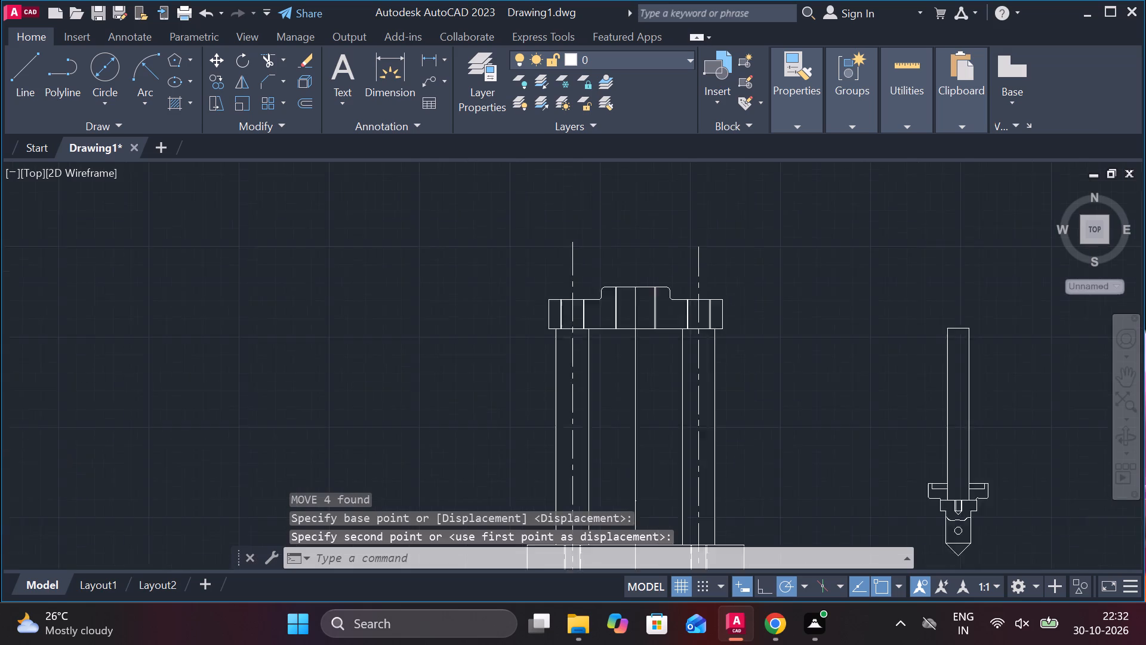
middle_drag(704, 317, 710, 346)
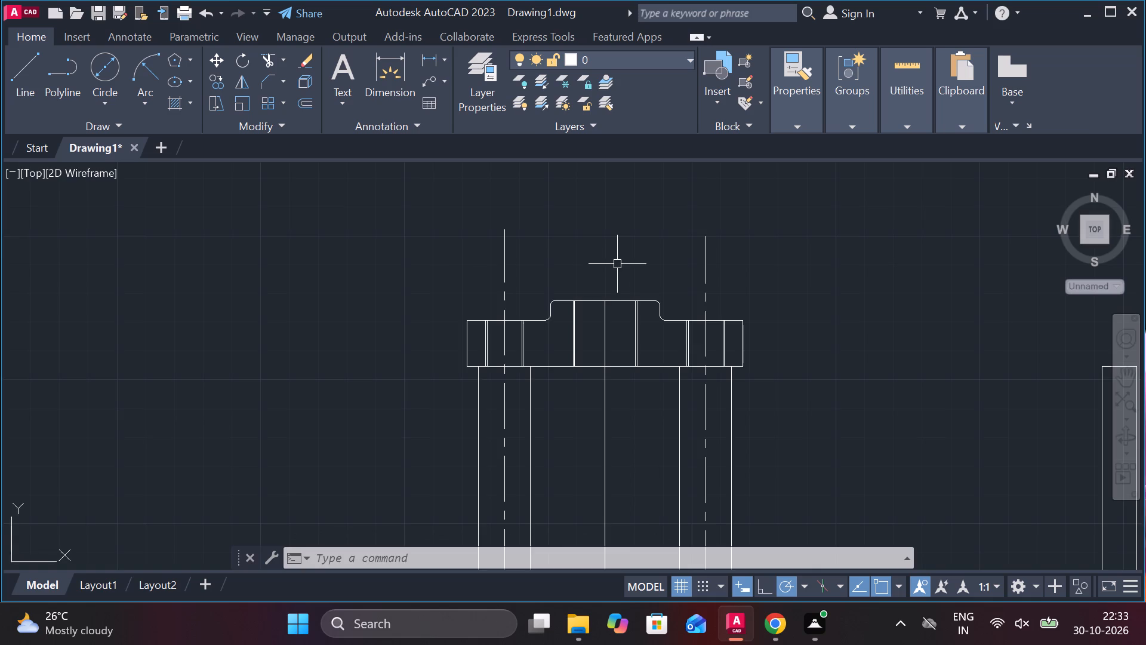
scroll(617, 264, down, 3)
middle_drag(400, 383, 638, 94)
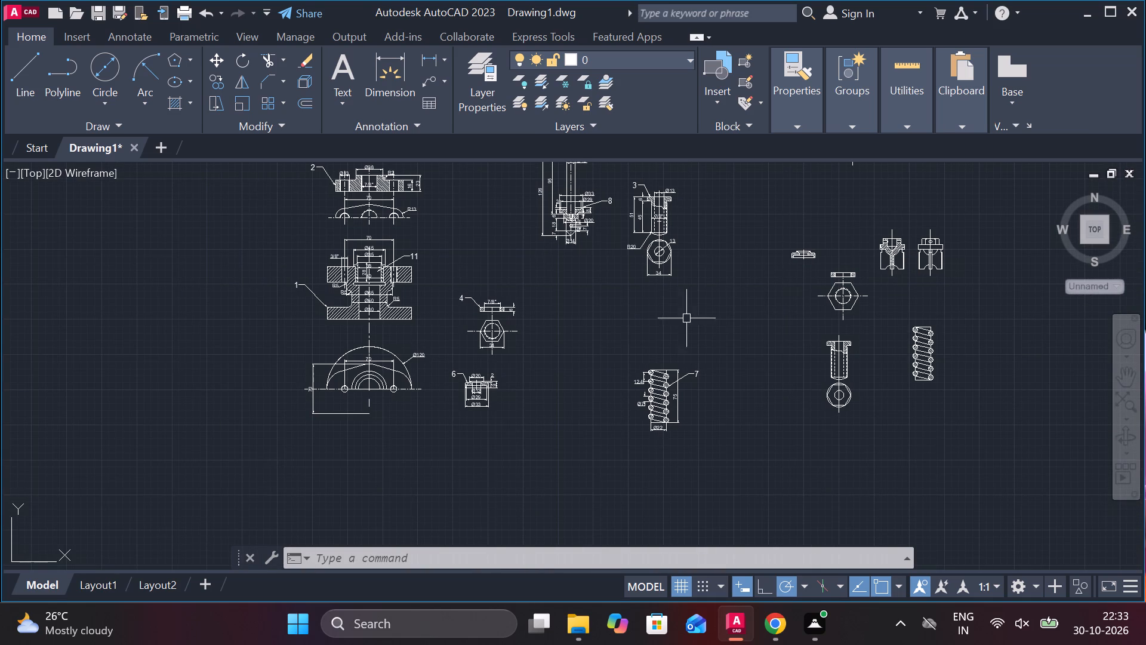
scroll(495, 311, up, 2)
scroll(575, 311, down, 1)
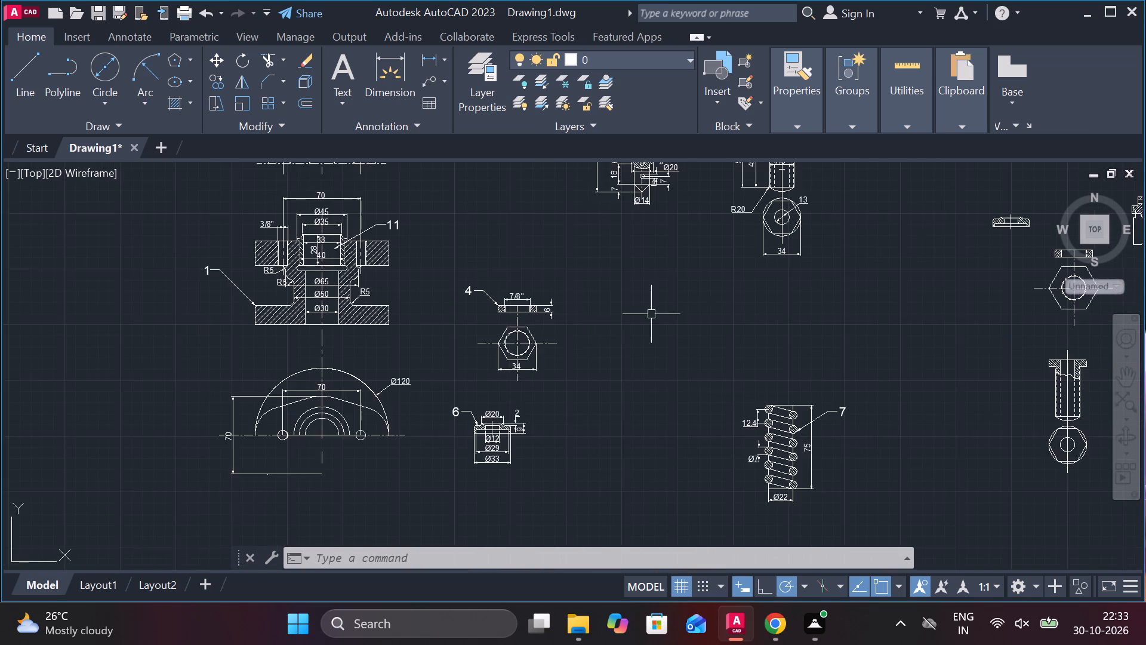
Erase the undimensioned nut copy's hexagonal view and both centrelines, keeping only its hatched section view.
middle_drag(654, 314, 546, 327)
middle_drag(690, 335, 601, 351)
scroll(826, 327, up, 2)
middle_drag(937, 291, 934, 291)
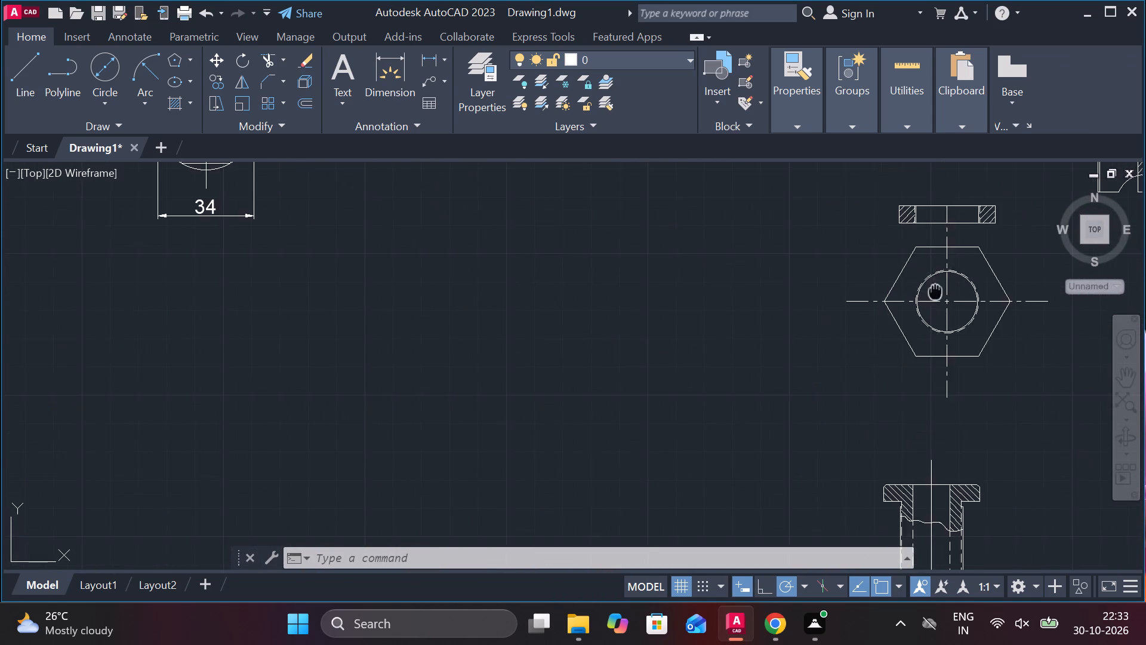
middle_drag(934, 291, 820, 363)
click(647, 305)
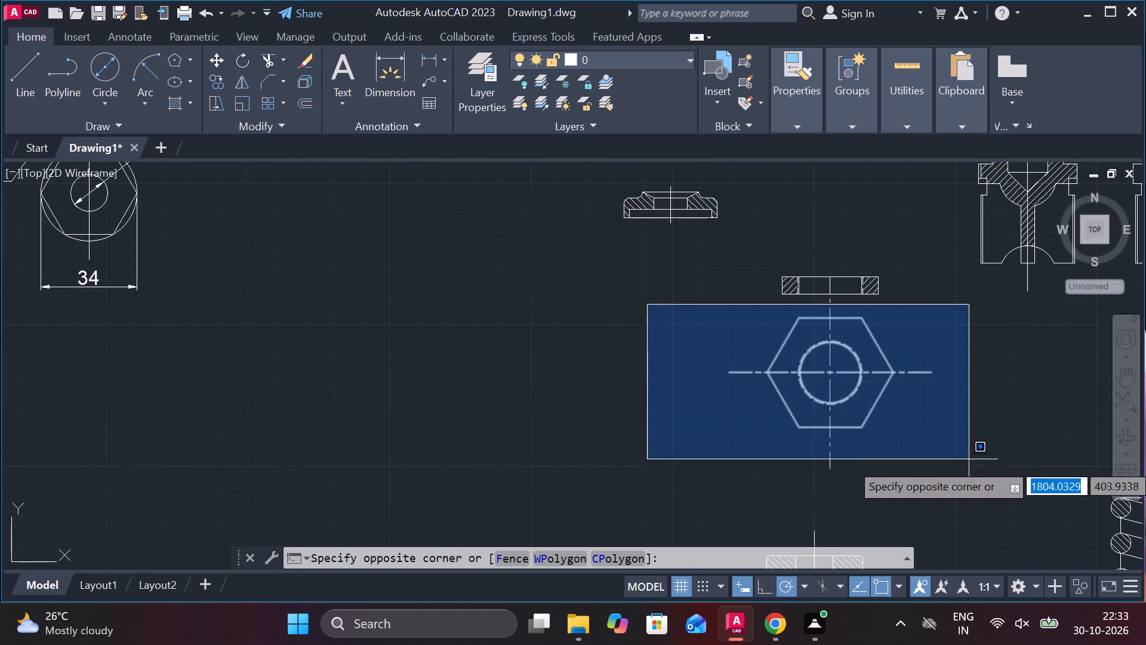
click(974, 465)
text(e)
key(space)
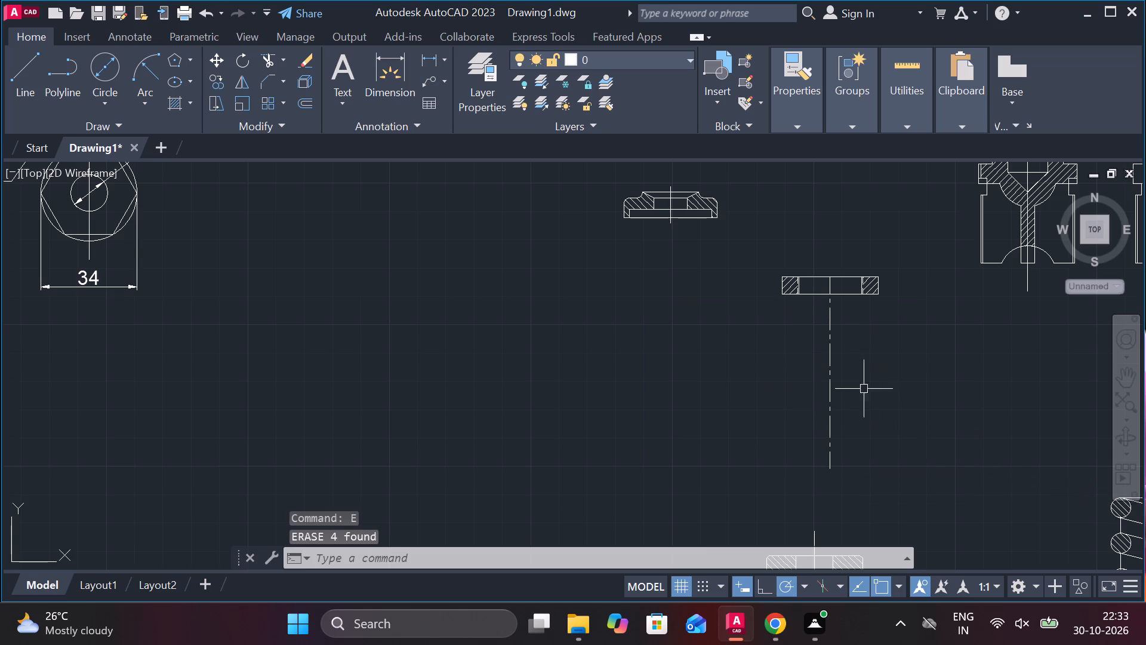
click(831, 348)
text(e)
key(space)
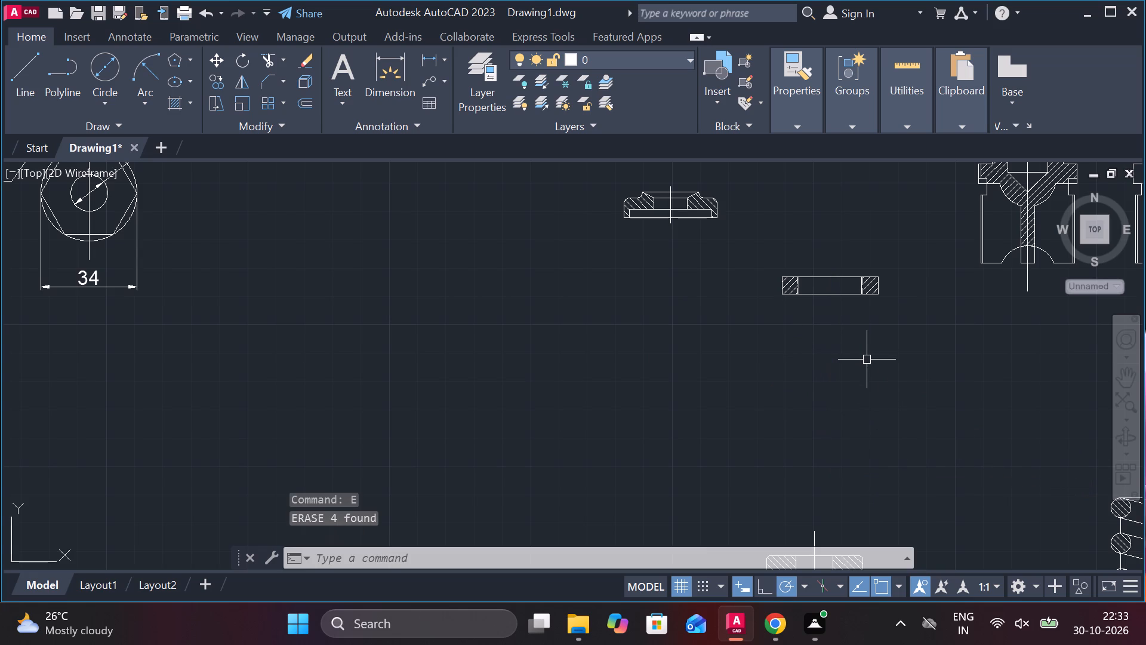
Draw a vertical centre line through the nut section from the midpoint of its top edge to its bottom edge.
scroll(856, 331, up, 2)
key(l)
key(Return)
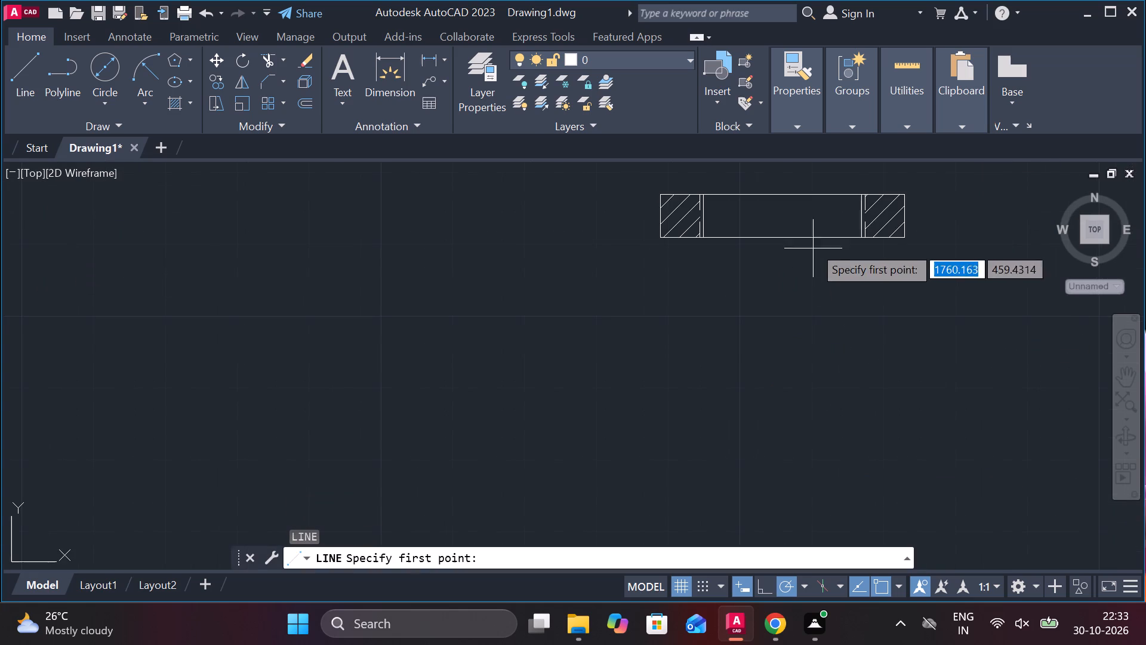
click(785, 198)
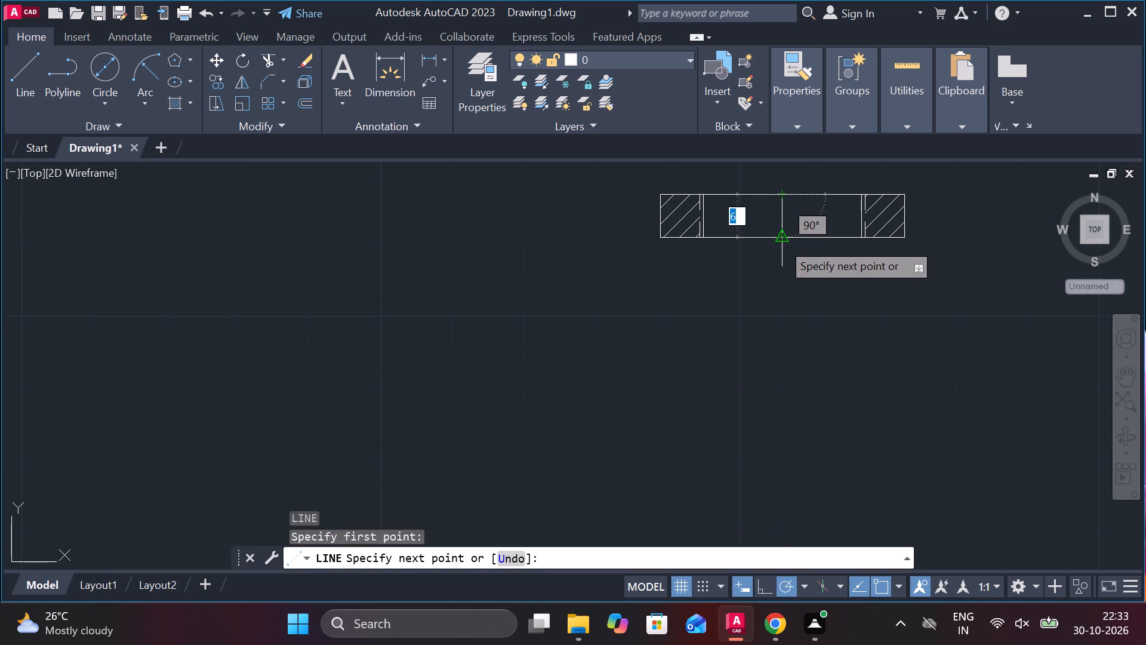
click(781, 242)
key(Escape)
Examine the assembly and the remaining part copies around the nut section to plan which part to place.
scroll(835, 279, down, 2)
middle_drag(833, 293, 816, 342)
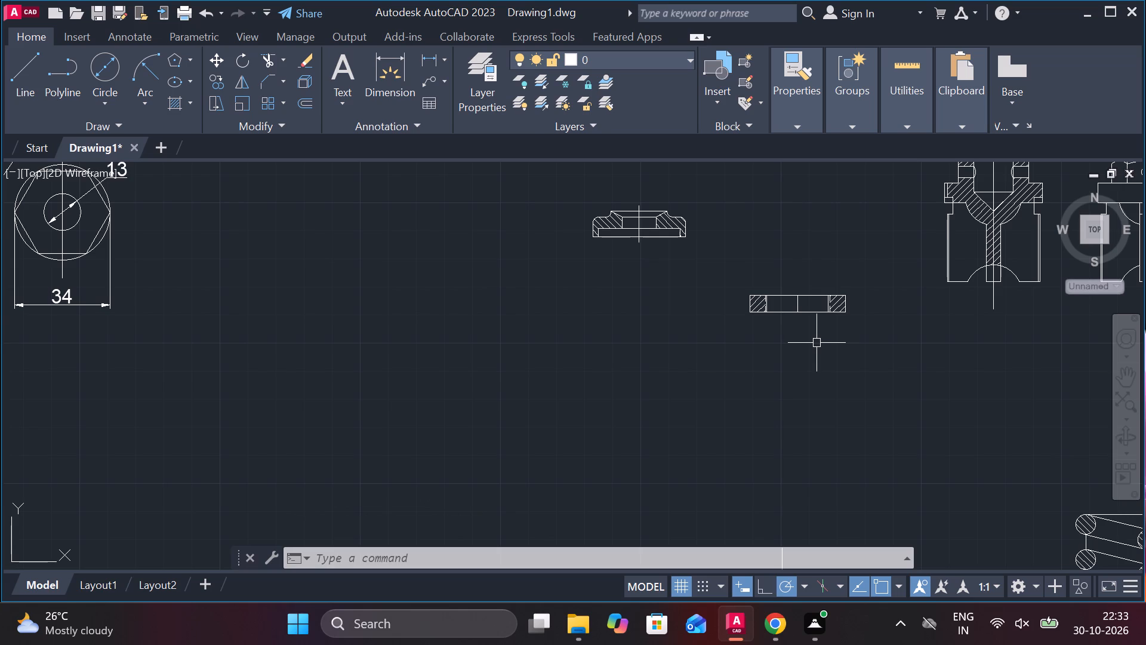
middle_drag(880, 354, 811, 502)
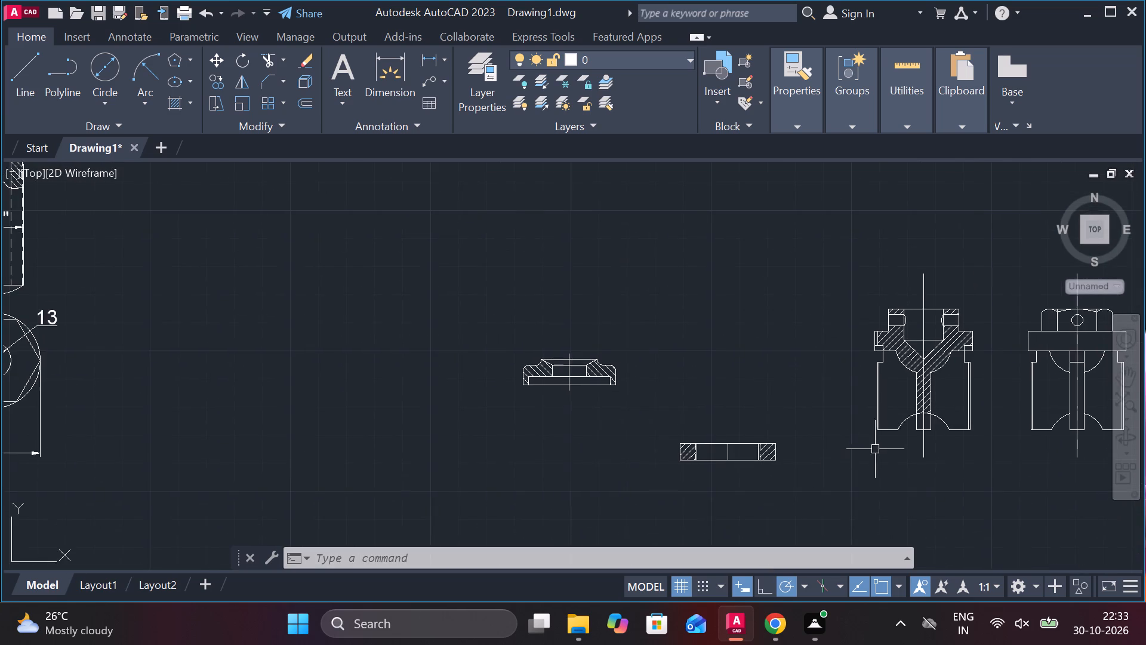
middle_drag(871, 446, 621, 438)
scroll(589, 423, down, 2)
middle_drag(525, 250, 559, 422)
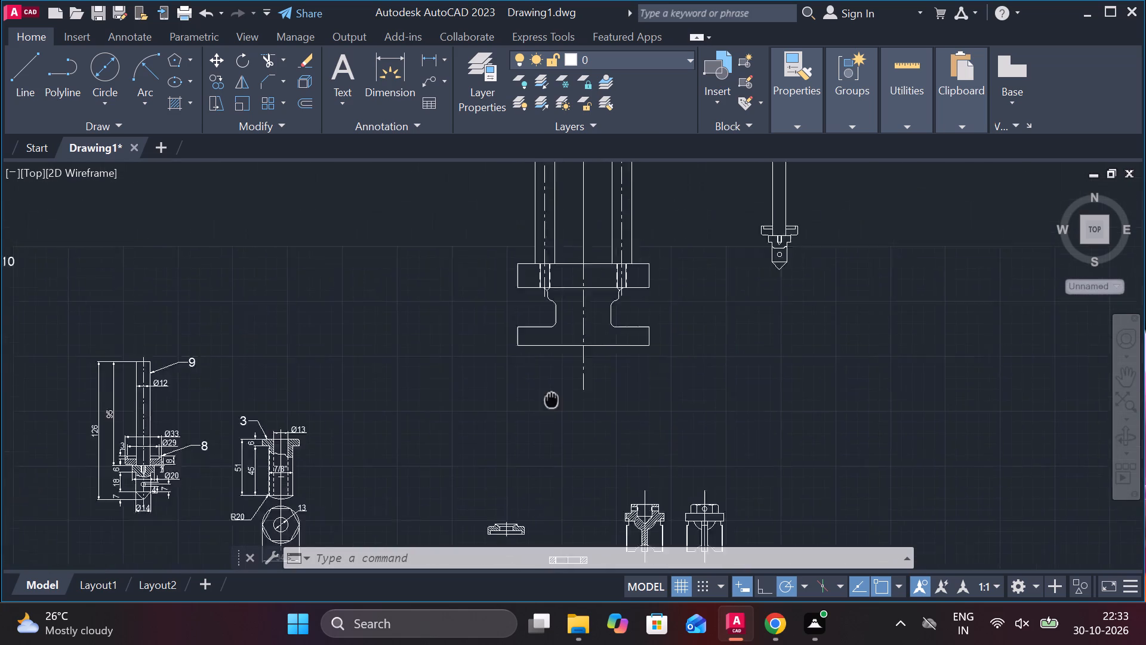
middle_drag(559, 422, 566, 435)
middle_drag(631, 242, 631, 326)
scroll(642, 230, up, 3)
scroll(522, 279, down, 2)
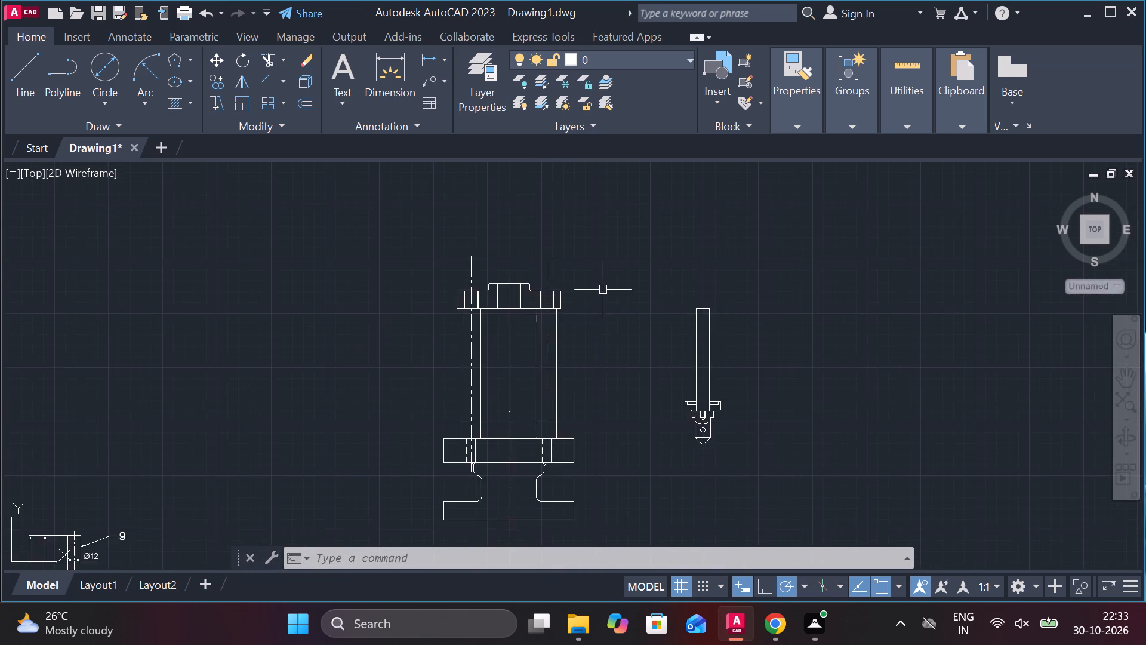
scroll(604, 290, down, 2)
middle_drag(633, 343, 668, 176)
scroll(572, 411, up, 2)
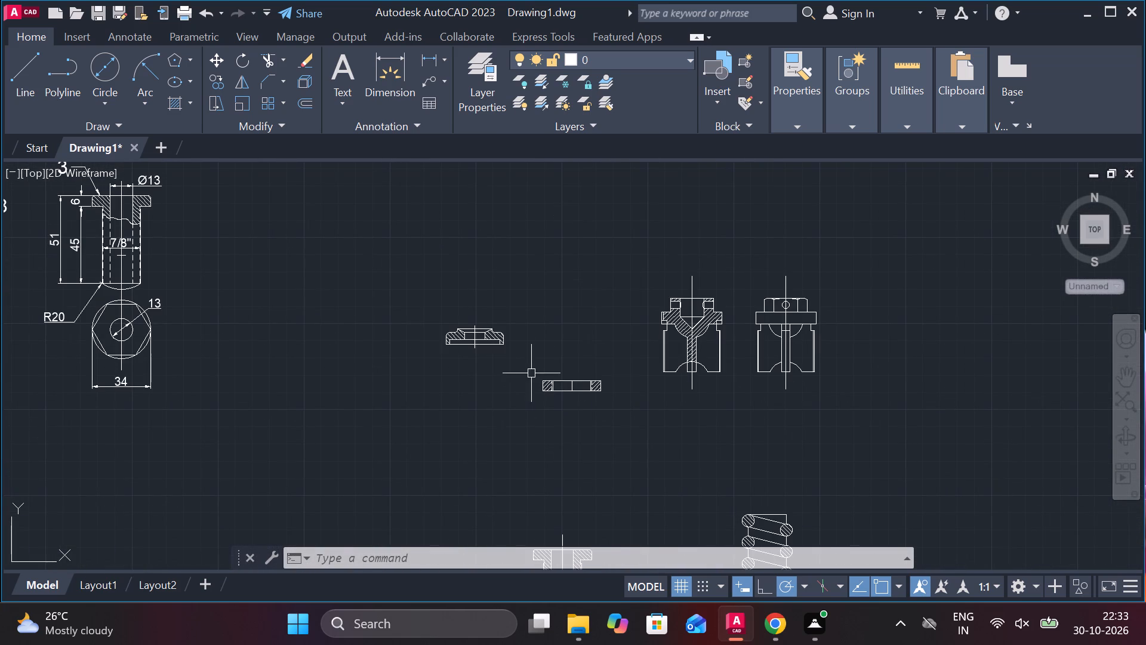
Move the nut section from its bottom-edge midpoint onto the midpoint of the assembly's top flange edge.
drag(523, 357, 539, 367)
click(621, 426)
key(m)
key(Return)
scroll(576, 401, up, 2)
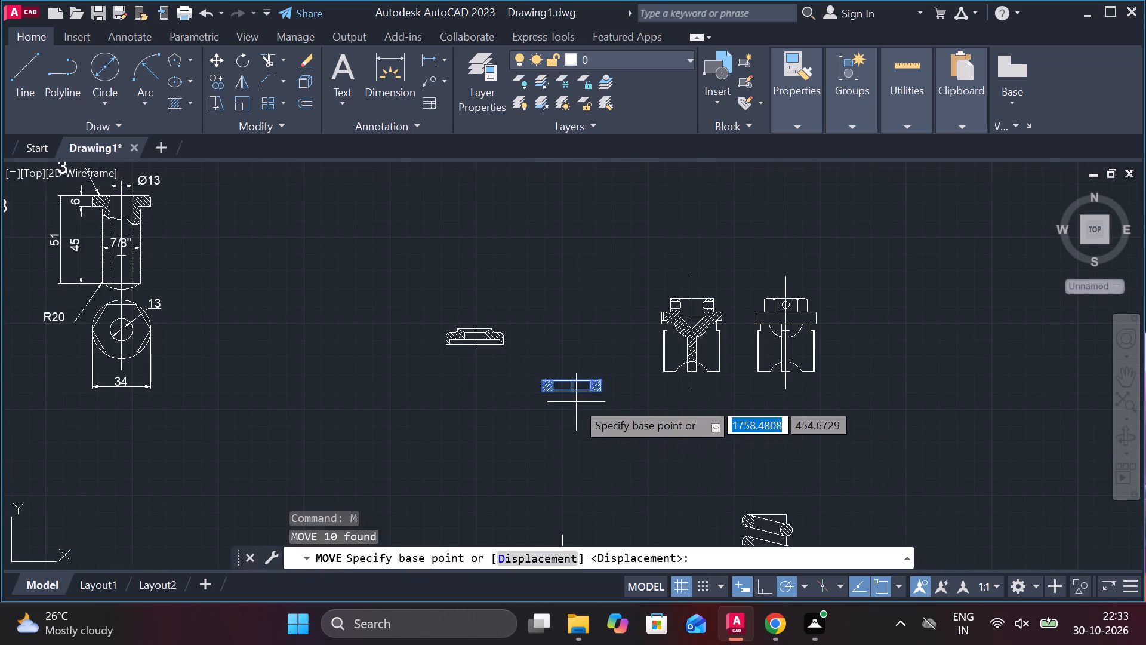
click(569, 379)
scroll(569, 379, down, 3)
middle_drag(616, 309, 614, 490)
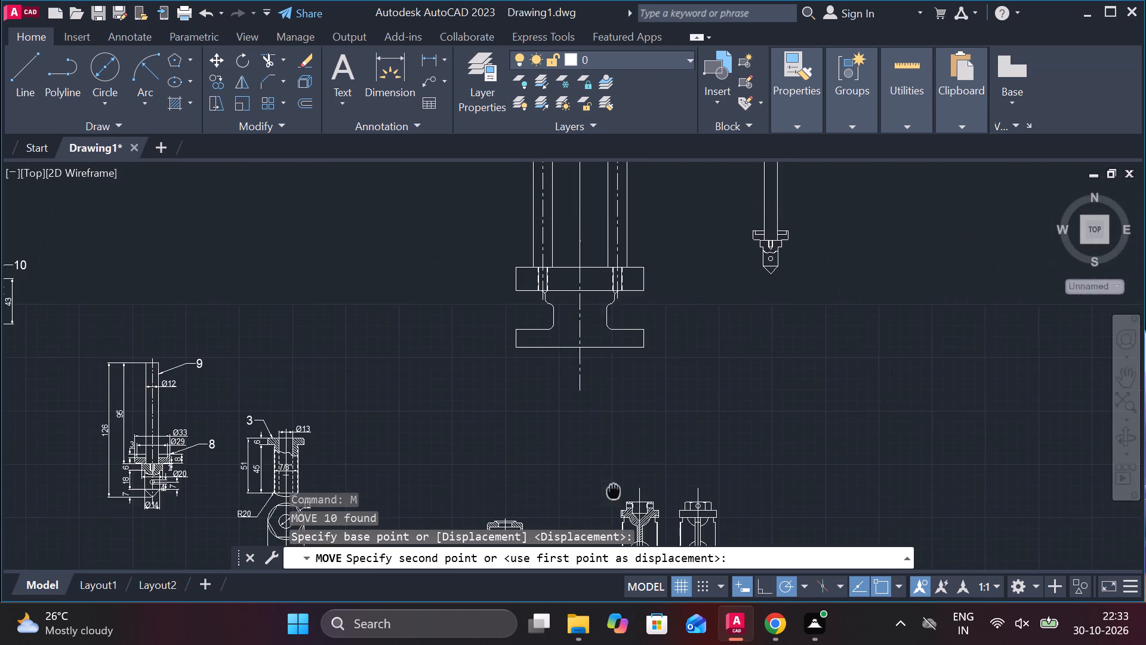
middle_drag(576, 197, 587, 375)
scroll(583, 252, up, 4)
middle_drag(612, 363, 575, 237)
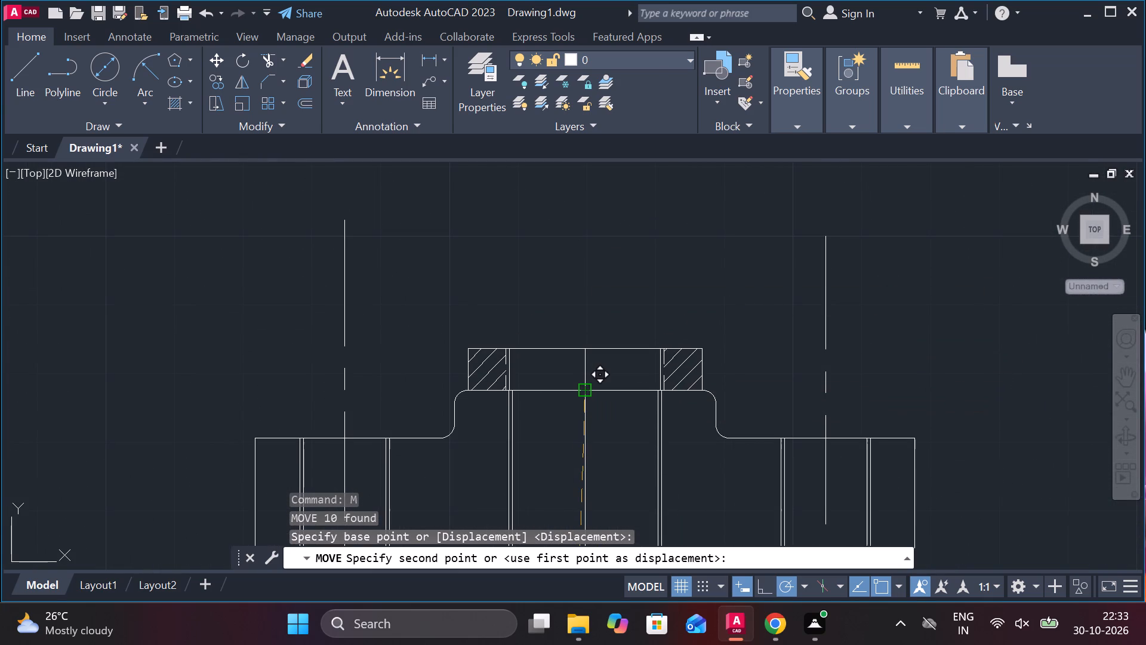
click(583, 385)
middle_drag(577, 462, 604, 395)
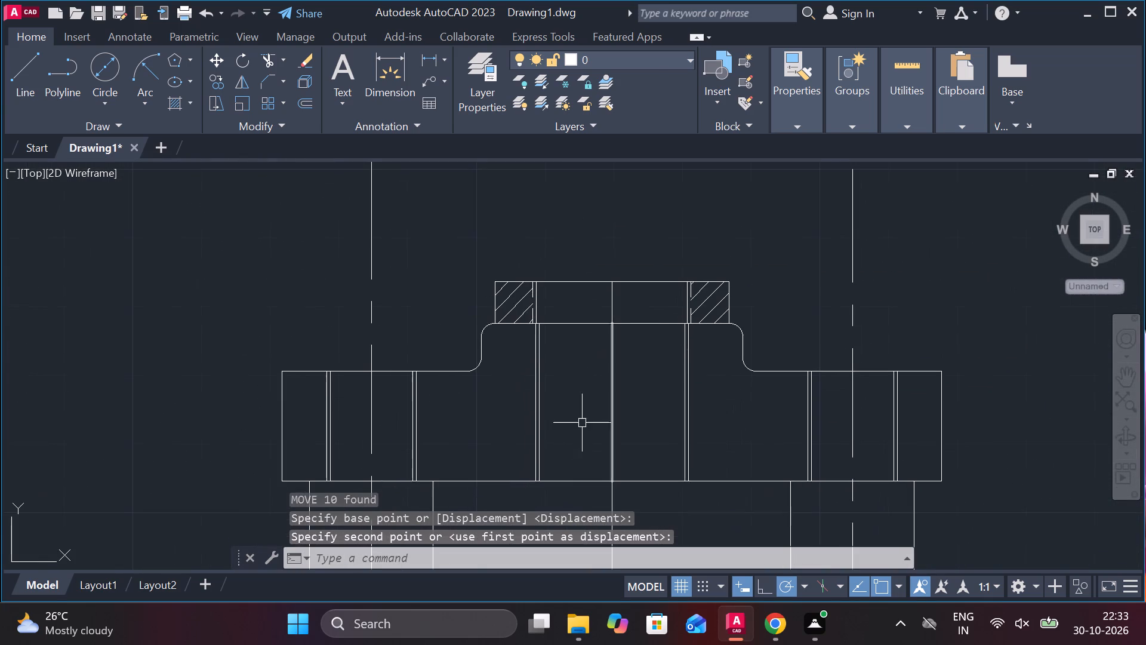
Extend the top flange's left shoulder line horizontally across the raised boss to meet the right shoulder.
key(Escape)
text(ex)
key(space)
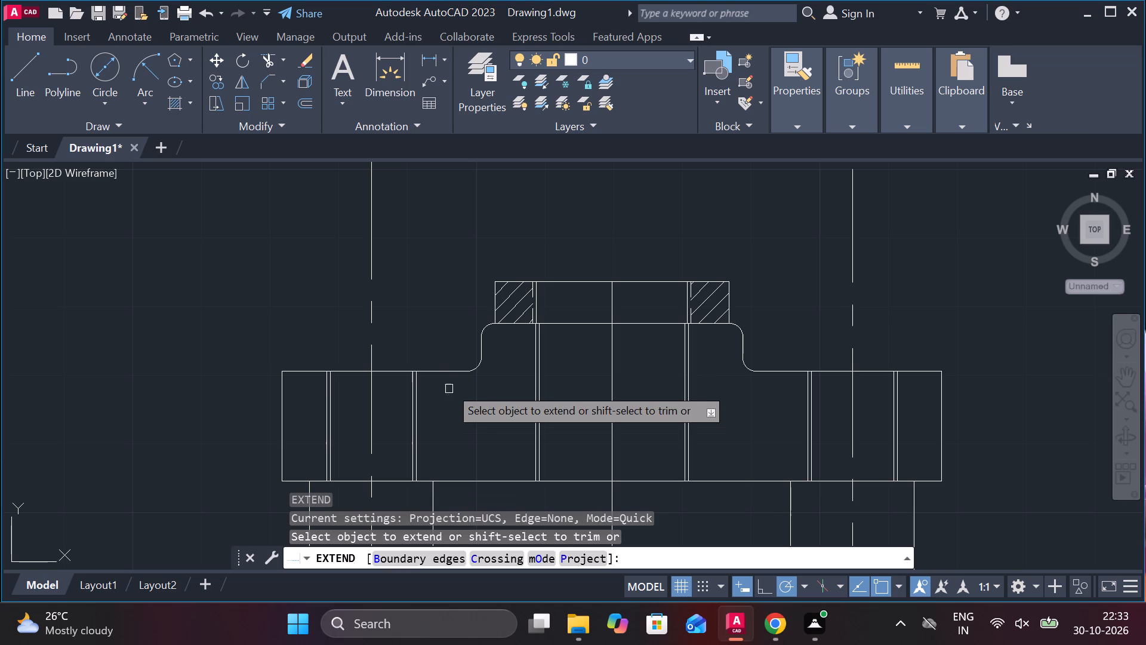
click(443, 376)
click(507, 370)
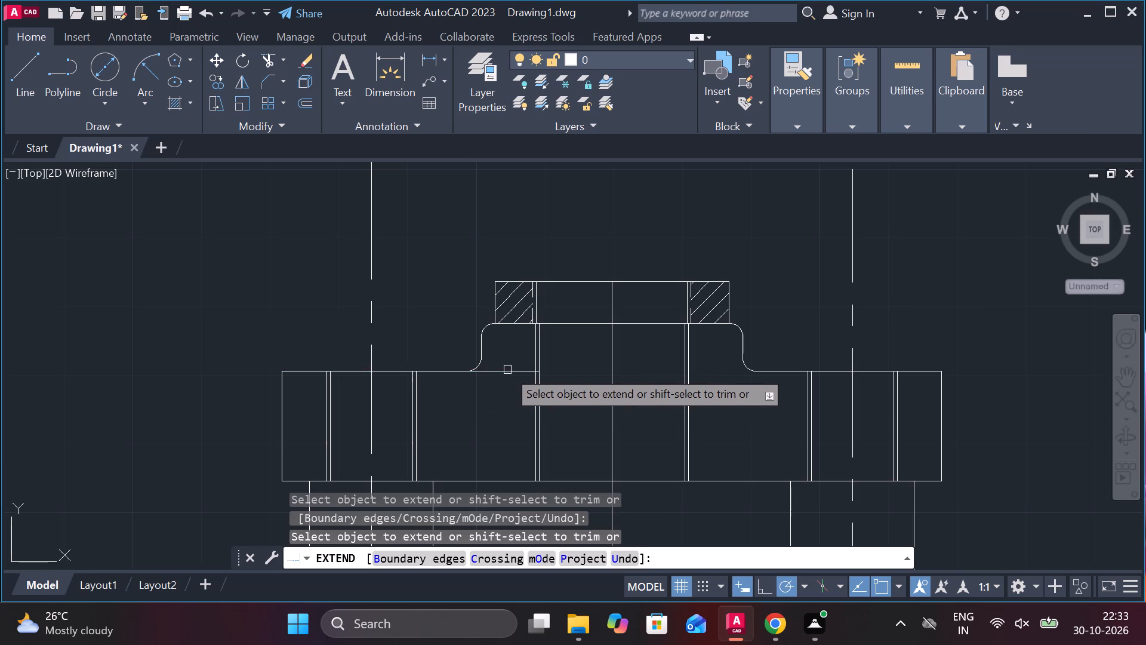
click(514, 370)
click(577, 370)
click(642, 371)
click(664, 371)
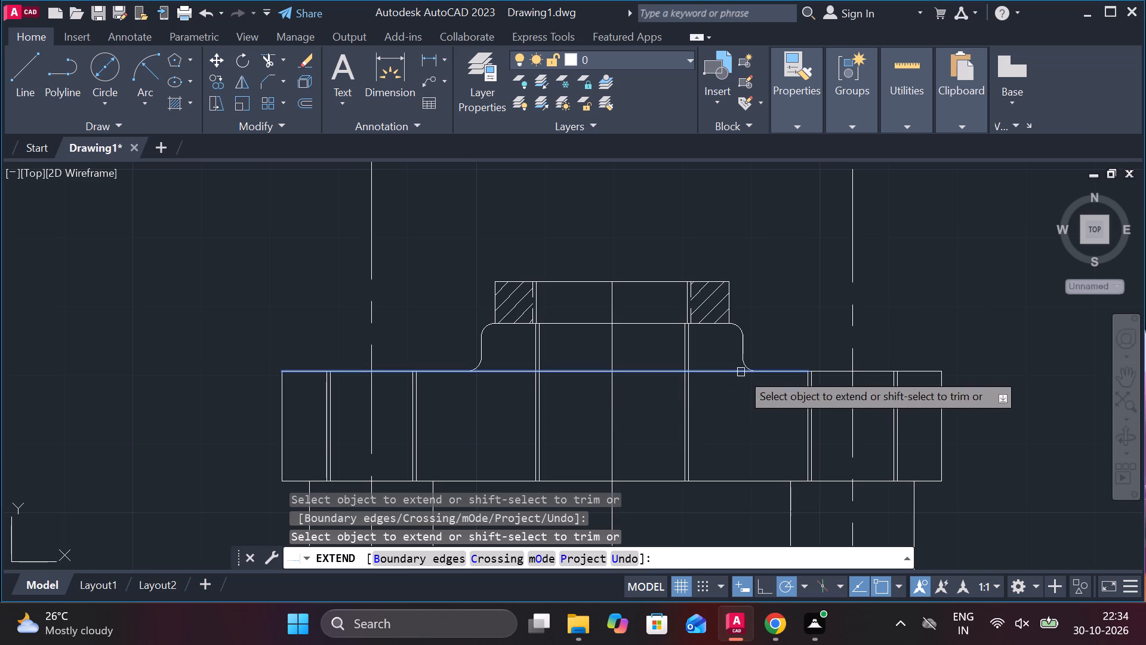
key(Escape)
Trim the vertical bore and thread lines inside the flange's raised boss, above the extended shoulder line.
text(tr)
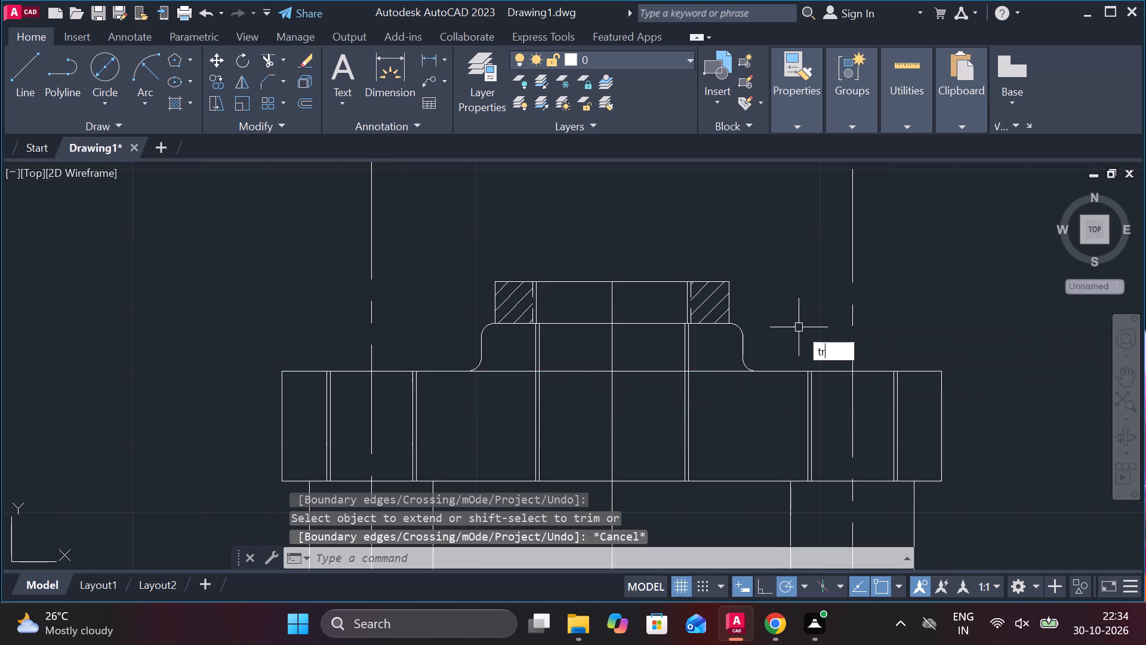
key(space)
click(705, 352)
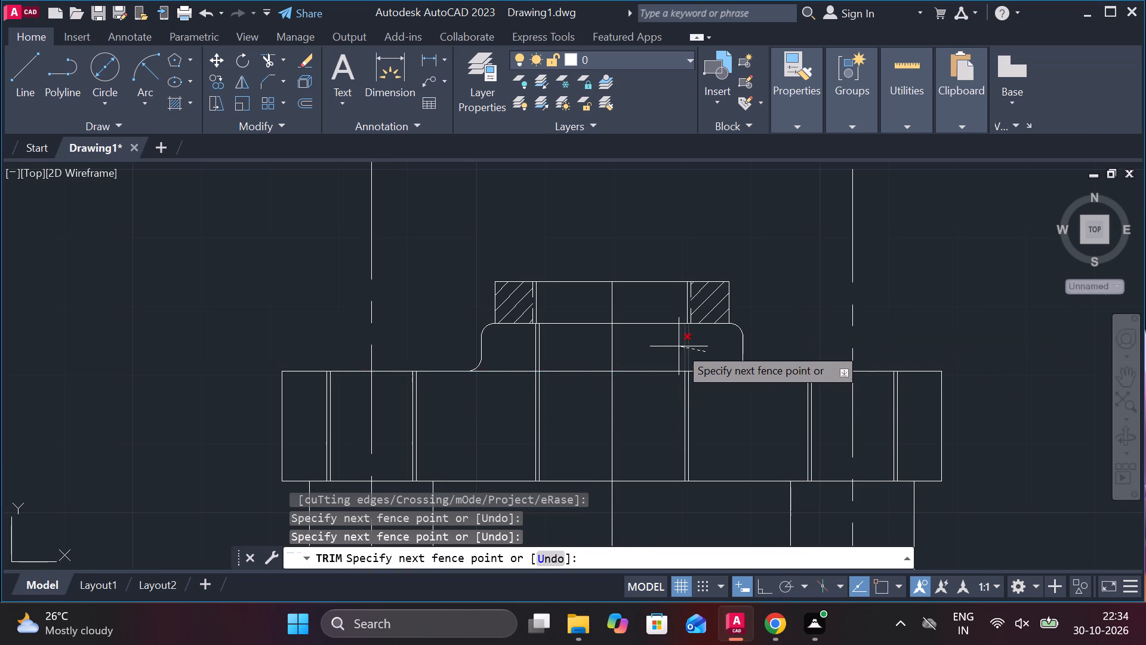
click(679, 346)
click(553, 352)
click(526, 350)
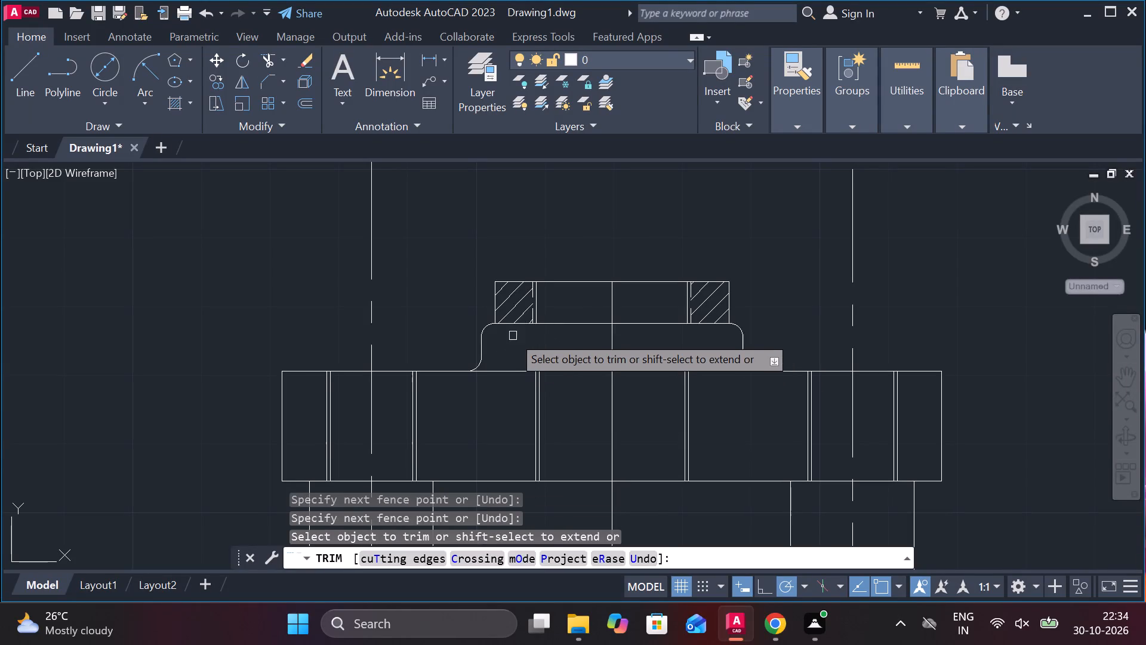
Remove the hatching from both sides of the nut placed on the flange.
click(504, 306)
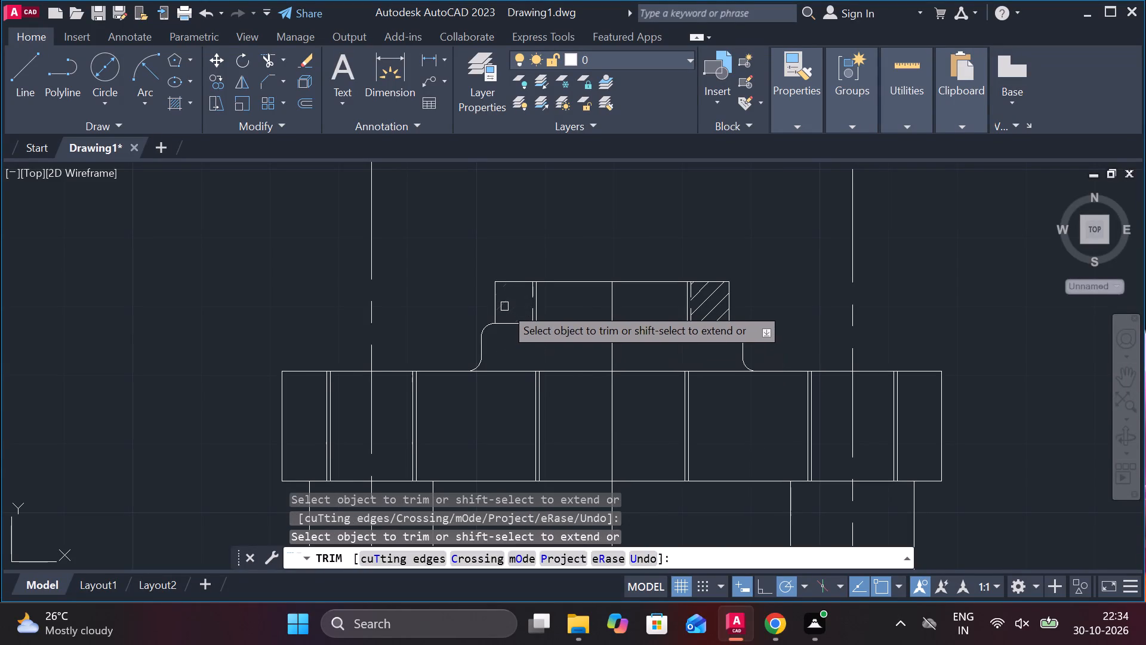
click(722, 307)
click(714, 304)
click(706, 302)
key(Escape)
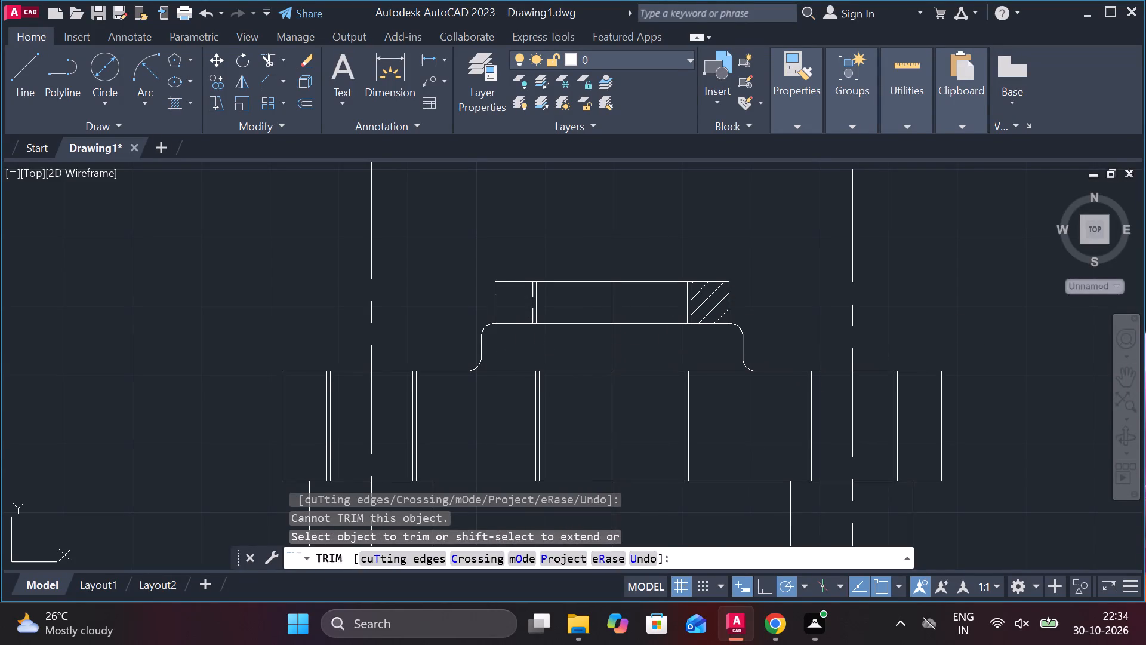
click(706, 302)
text(e)
key(space)
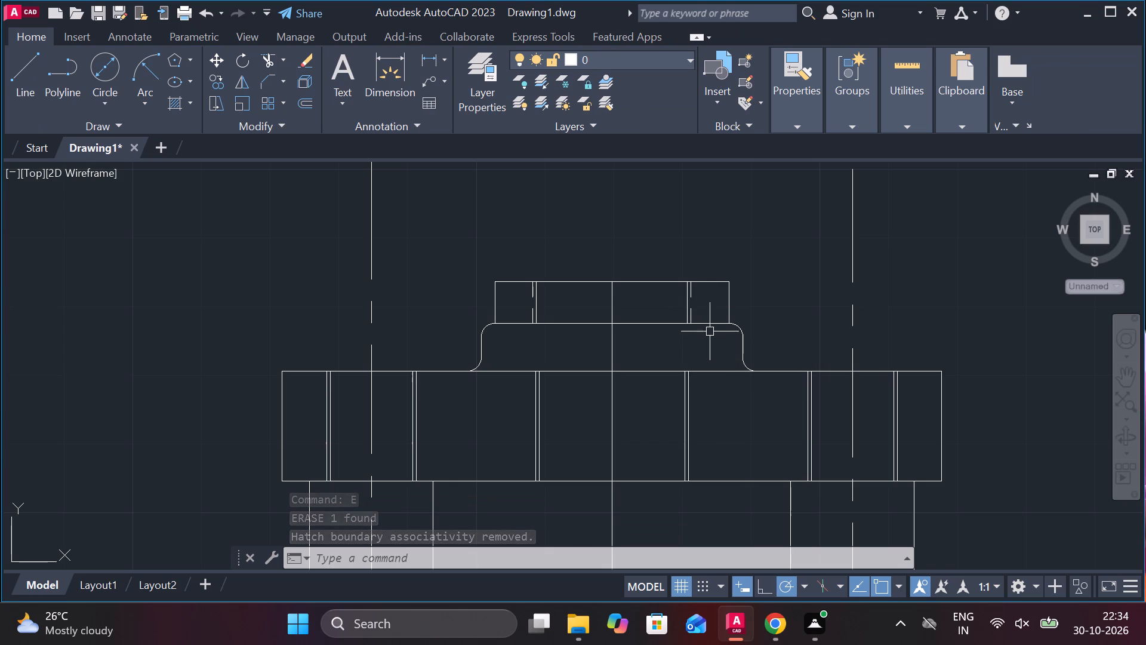
Erase the two dashed thread lines inside the placed nut, keeping its solid inner lines.
scroll(697, 300, up, 2)
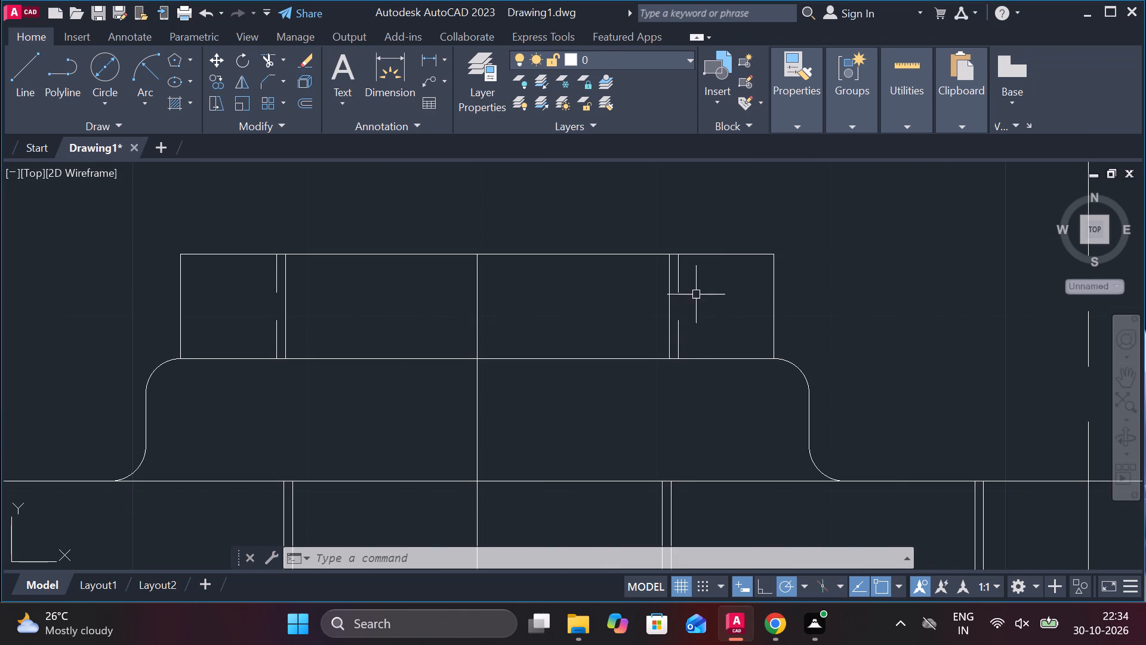
click(681, 282)
scroll(698, 306, down, 2)
scroll(478, 314, up, 2)
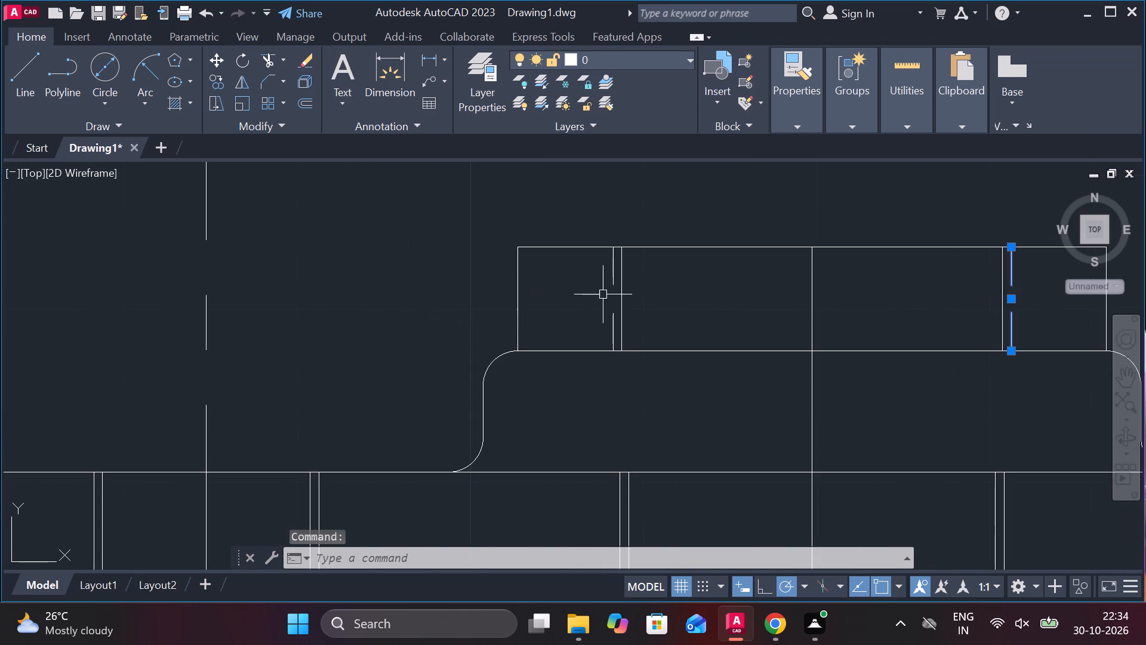
click(611, 279)
text(e)
key(space)
scroll(593, 297, down, 2)
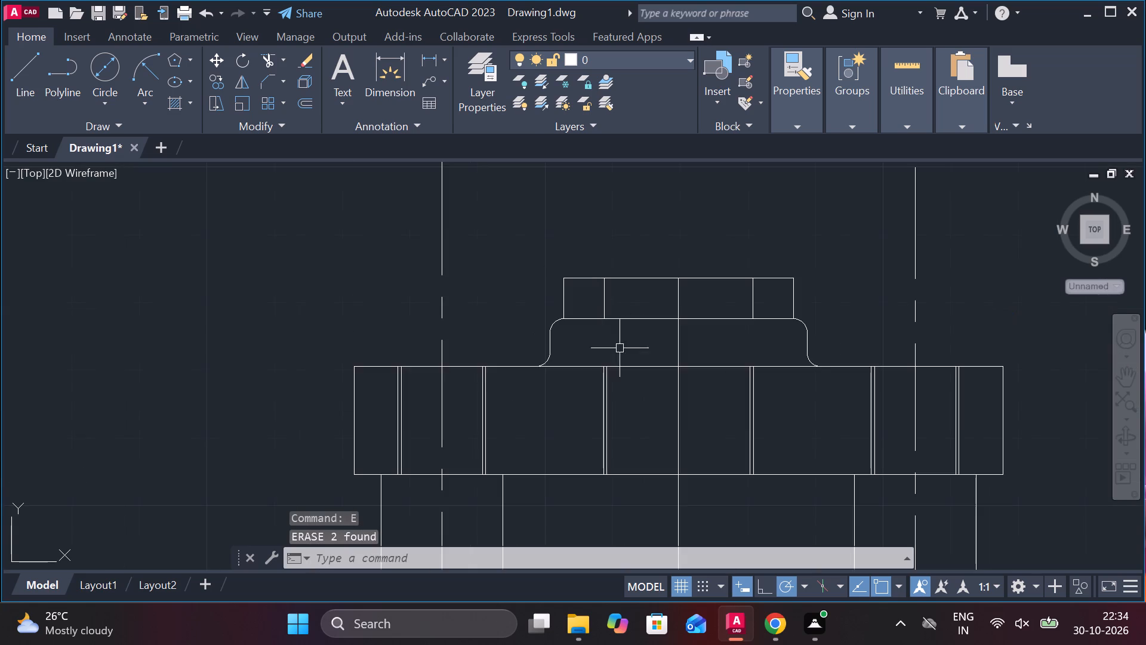
Examine the assembly, the dimensioned part drawings and the remaining undimensioned copies to plan which part to prepare.
scroll(909, 348, down, 1)
middle_drag(974, 355, 948, 339)
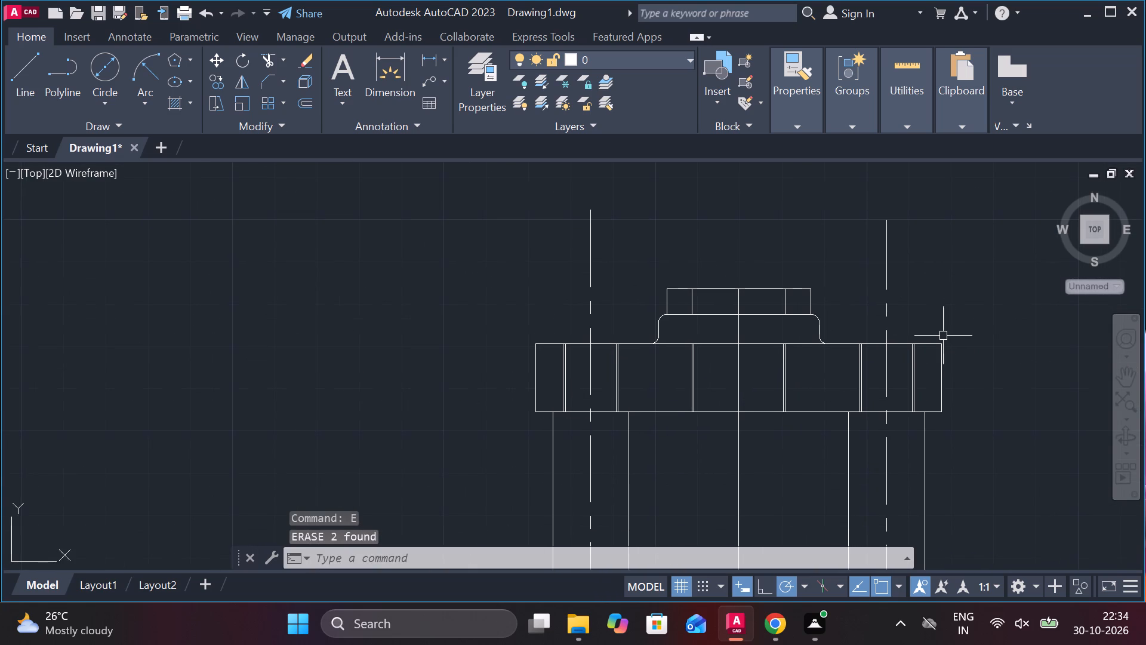
scroll(838, 352, down, 2)
scroll(766, 386, down, 2)
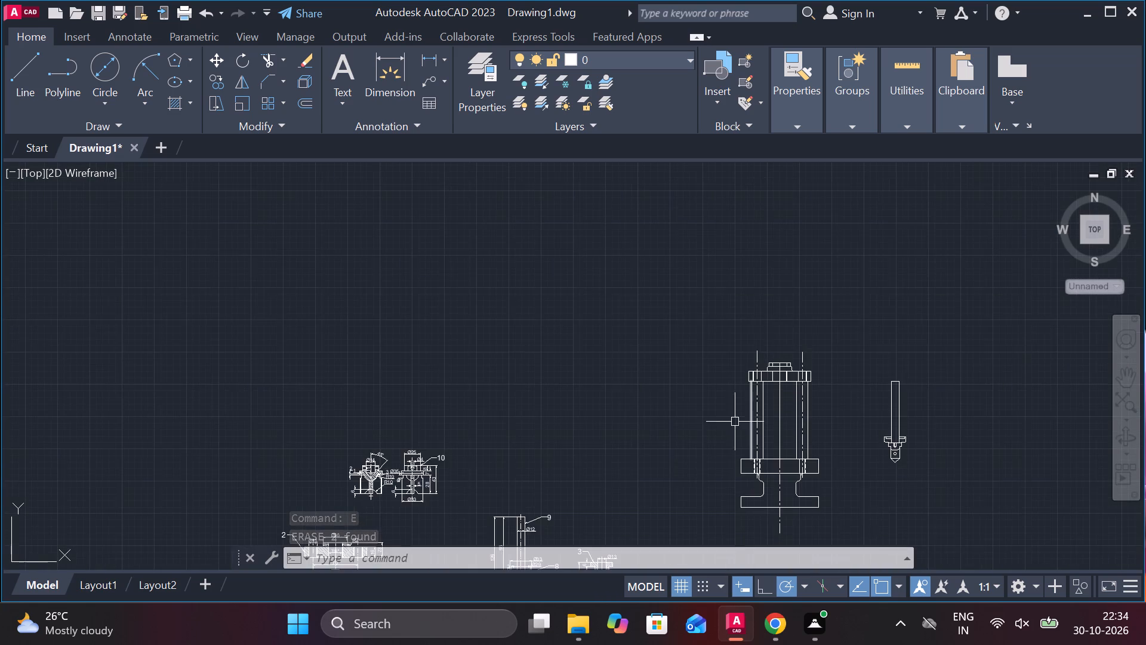
middle_drag(719, 422, 706, 308)
middle_drag(657, 389, 652, 286)
scroll(722, 385, up, 3)
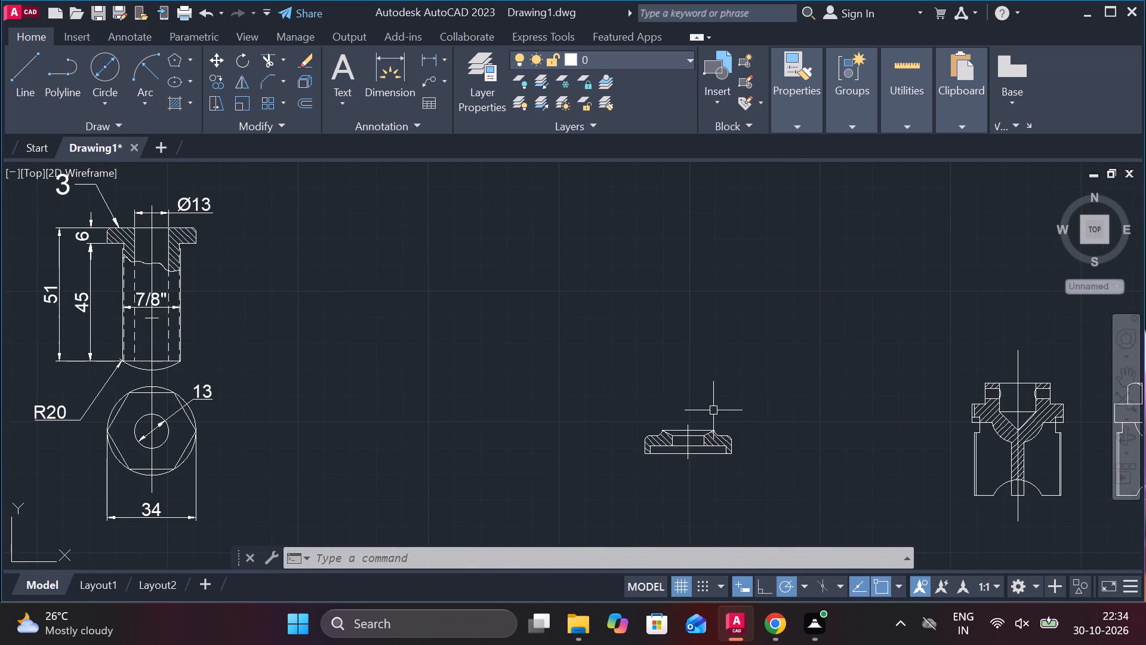
scroll(710, 418, up, 1)
middle_drag(710, 418, 718, 311)
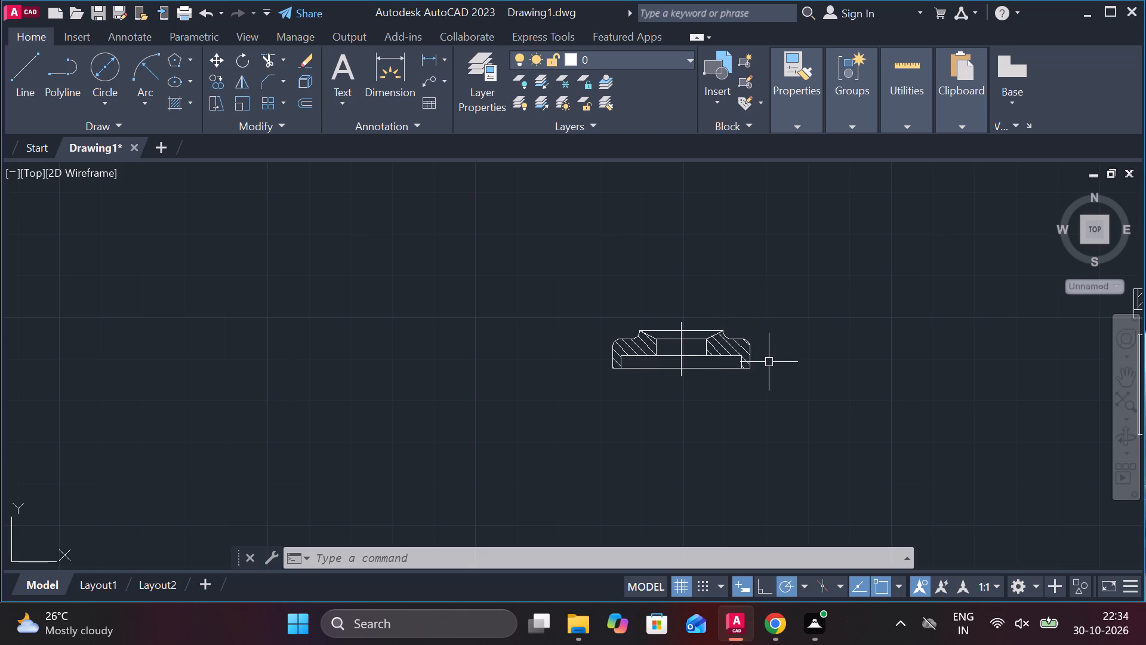
scroll(769, 362, down, 2)
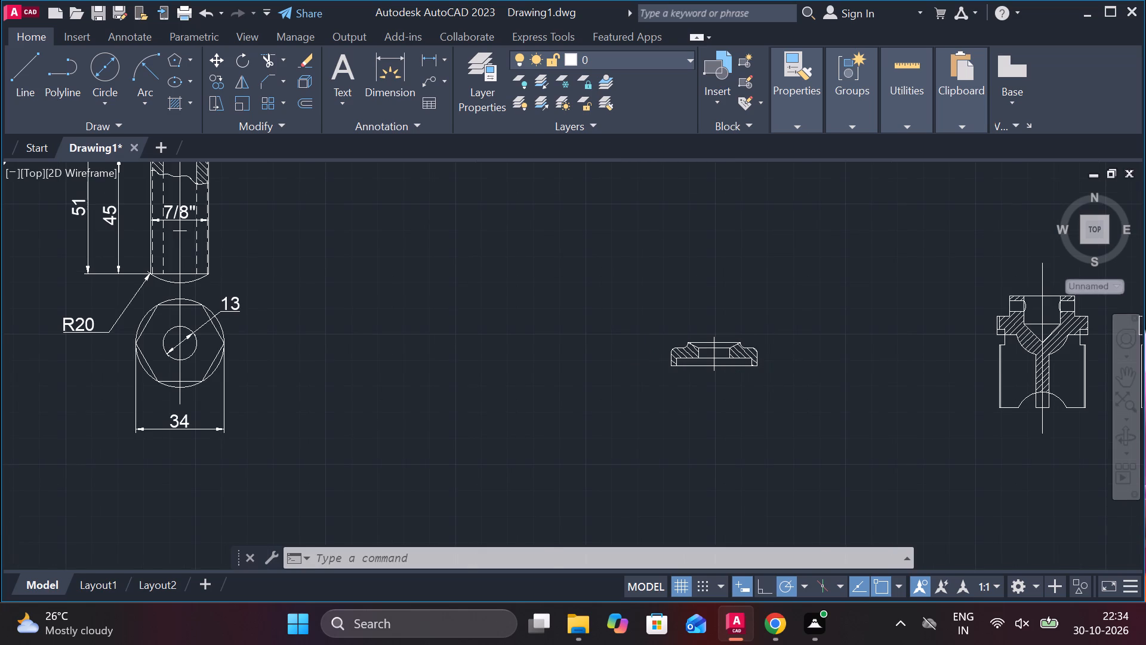
scroll(776, 368, down, 1)
middle_drag(713, 393, 755, 285)
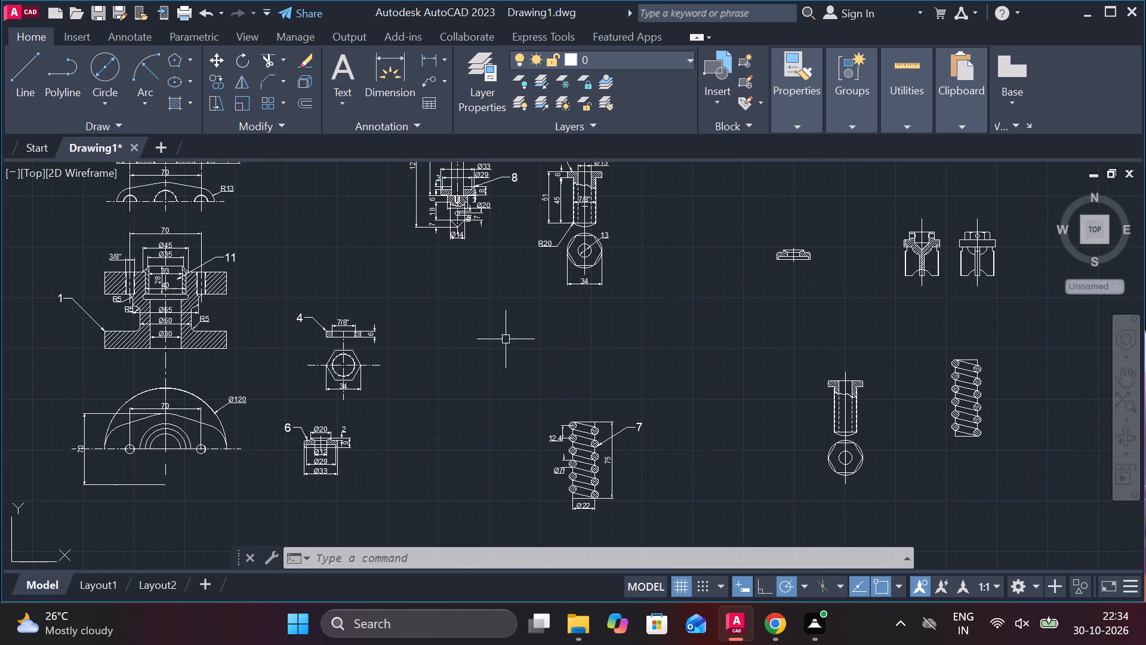
middle_drag(501, 341, 514, 368)
scroll(525, 371, down, 2)
scroll(544, 355, up, 3)
middle_drag(528, 361, 529, 394)
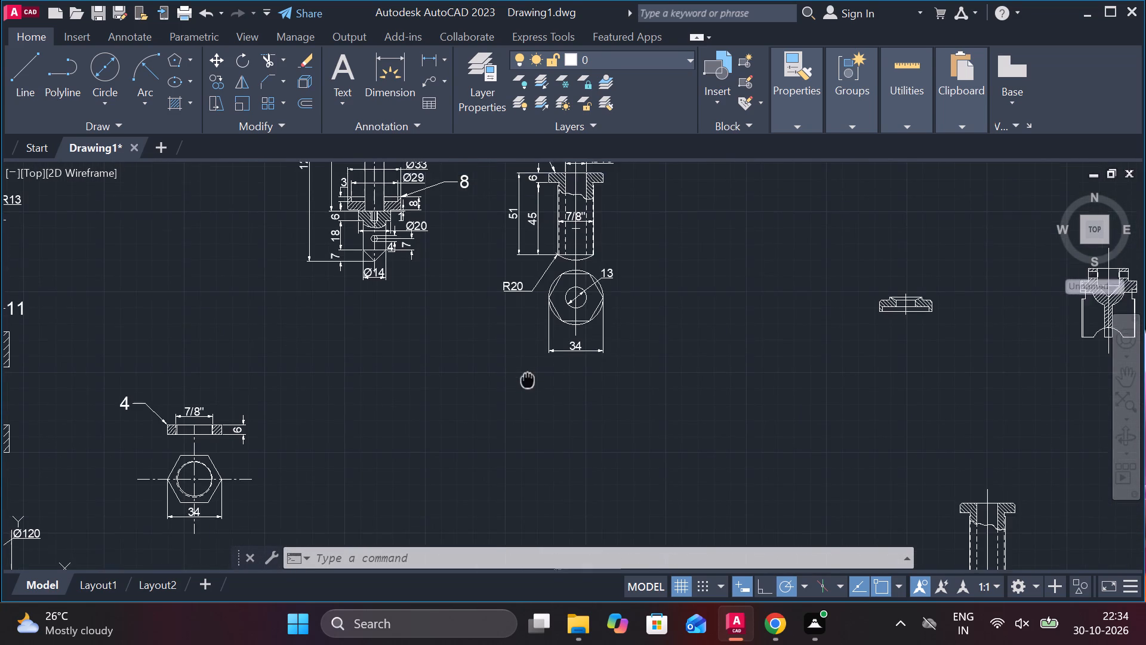
middle_drag(529, 394, 532, 434)
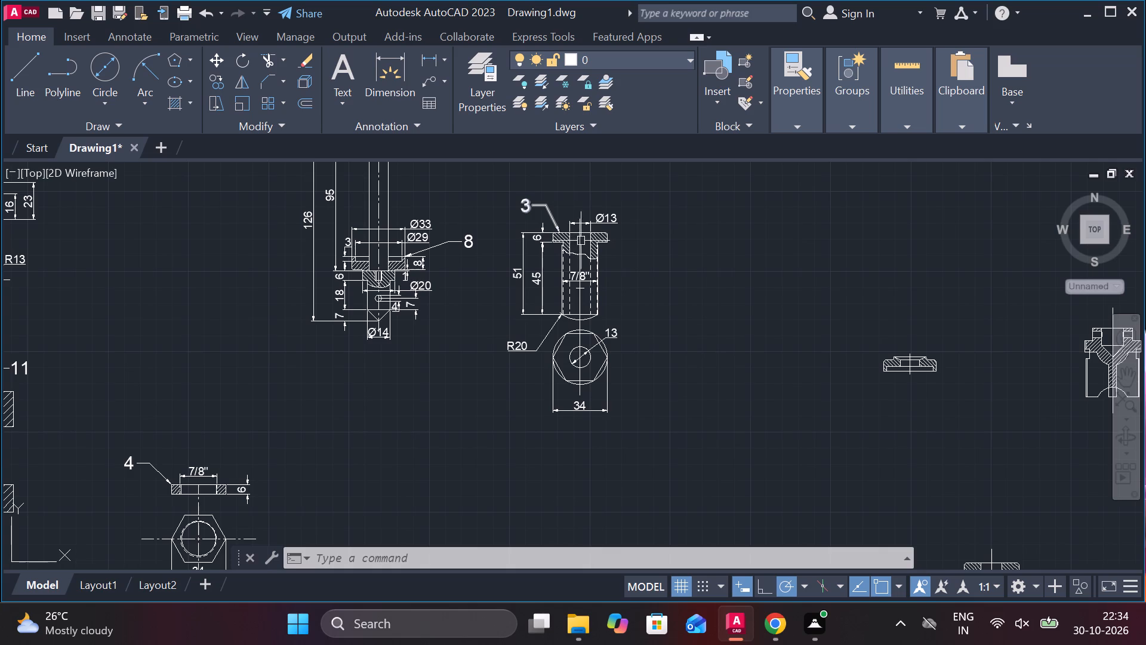
scroll(556, 188, up, 1)
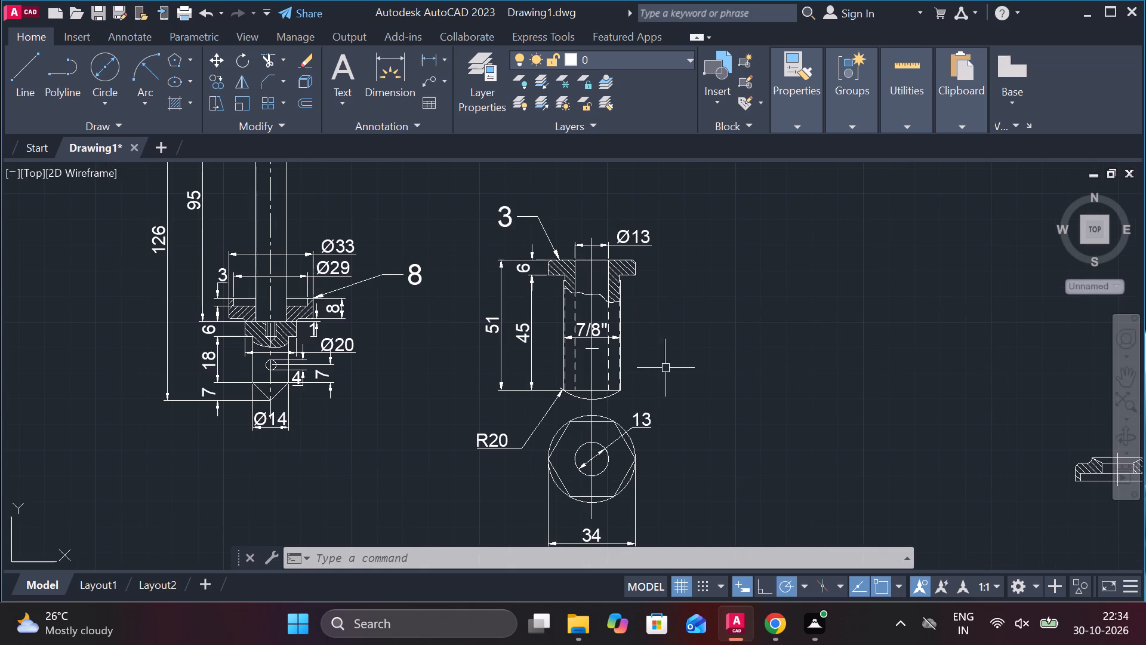
scroll(680, 360, down, 2)
middle_drag(687, 383, 495, 361)
scroll(629, 395, down, 1)
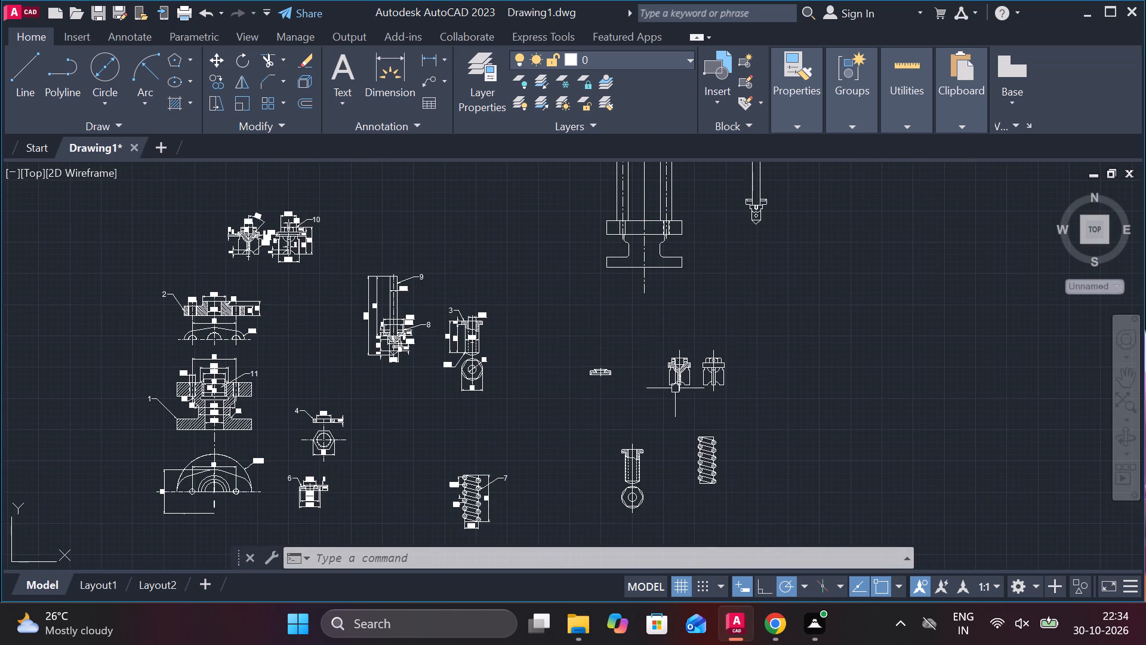
middle_drag(638, 401, 637, 507)
middle_drag(706, 423, 706, 374)
scroll(703, 406, up, 1)
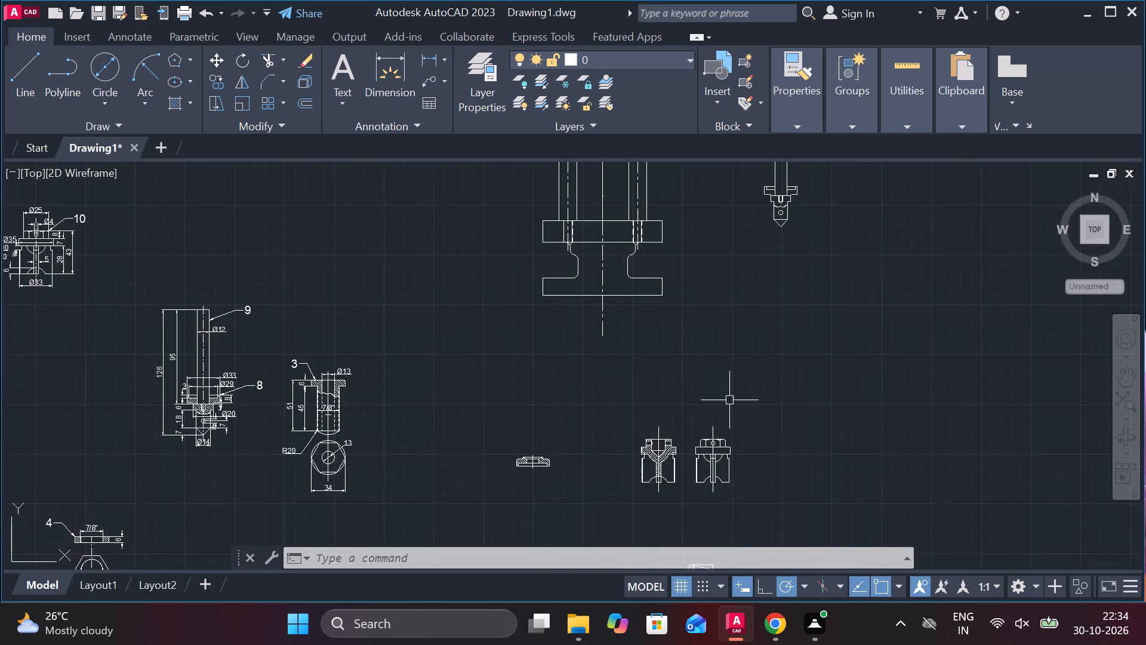
middle_drag(722, 408, 718, 345)
scroll(720, 408, up, 3)
middle_drag(712, 421, 698, 320)
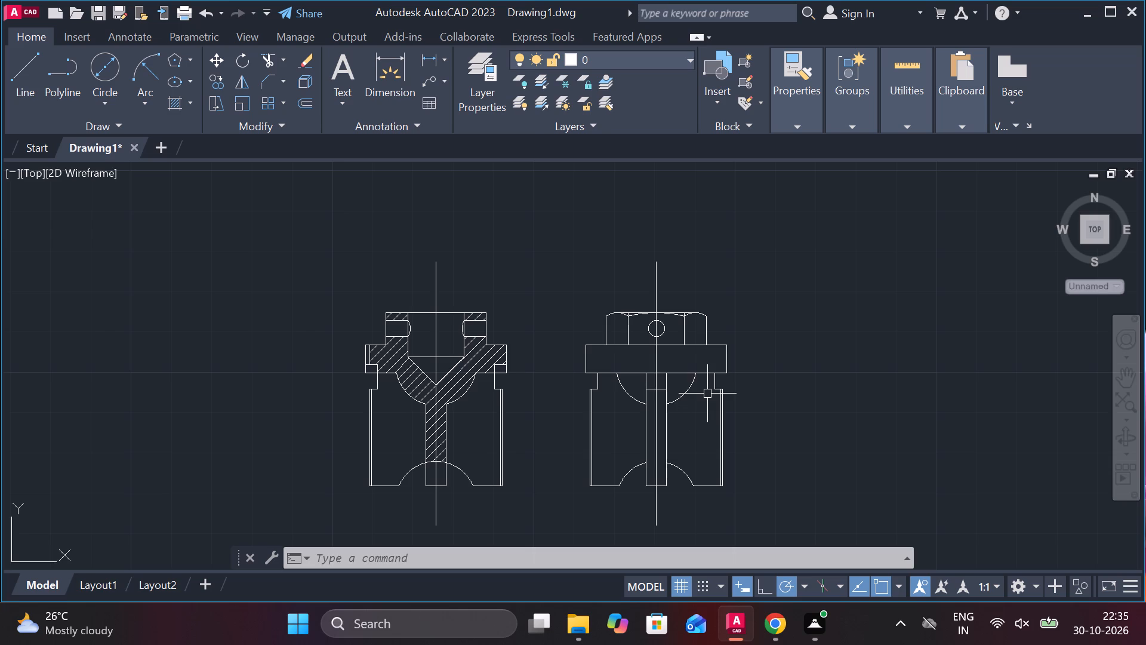
scroll(707, 394, down, 2)
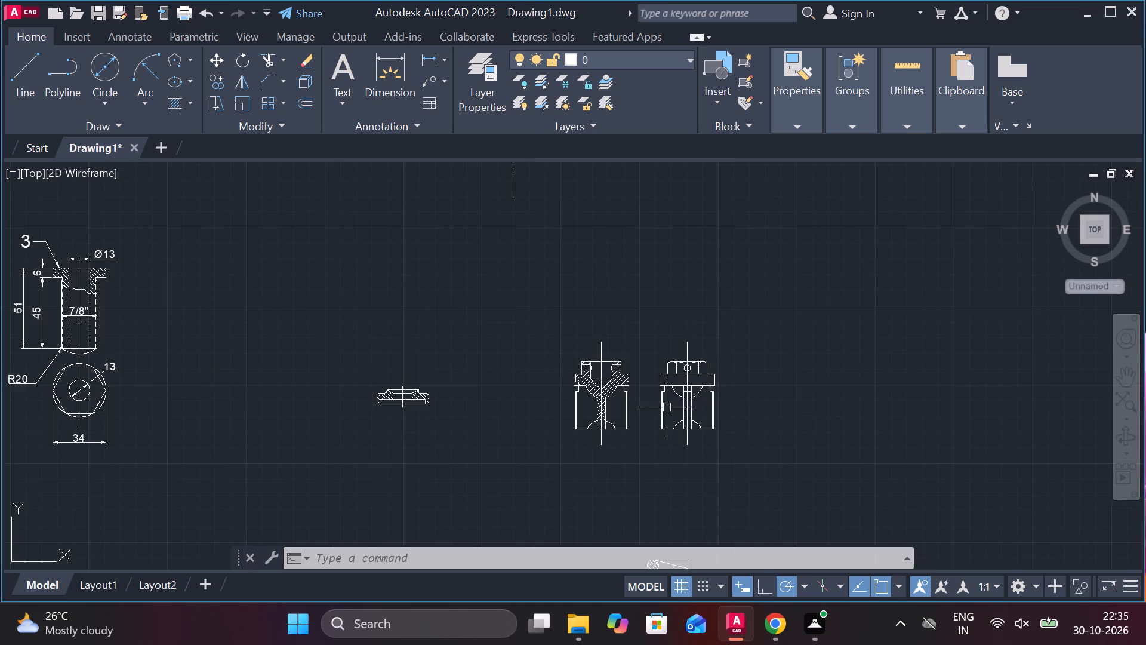
scroll(631, 416, down, 2)
Erase the undimensioned hollow screw copy's hexagonal end view and its long centreline, keeping the sectioned front view.
middle_drag(548, 425, 625, 317)
scroll(596, 291, up, 1)
middle_drag(598, 291, 652, 386)
middle_drag(705, 392, 630, 198)
scroll(672, 343, up, 3)
middle_drag(655, 366, 651, 367)
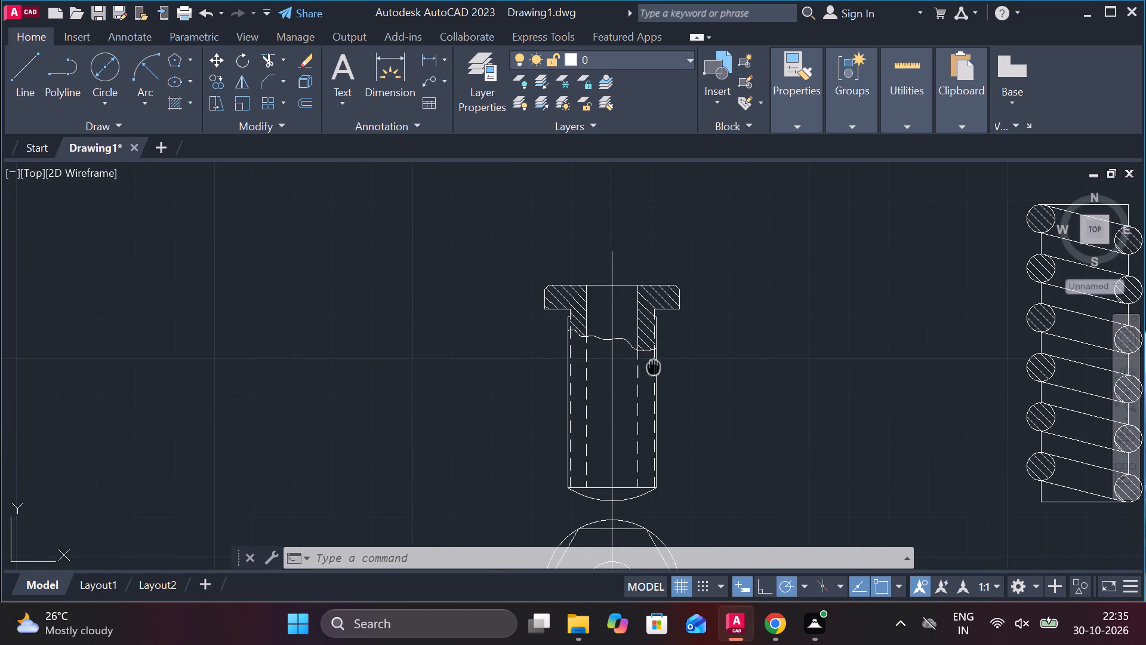
middle_drag(651, 367, 637, 228)
click(747, 478)
click(511, 388)
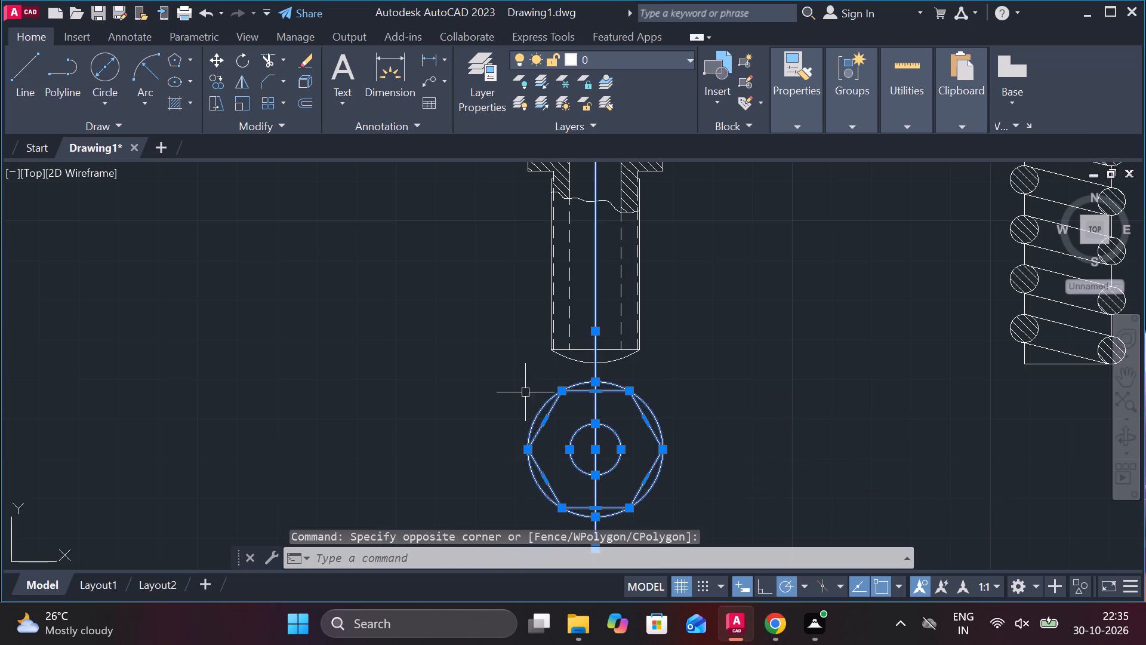
text(e)
key(space)
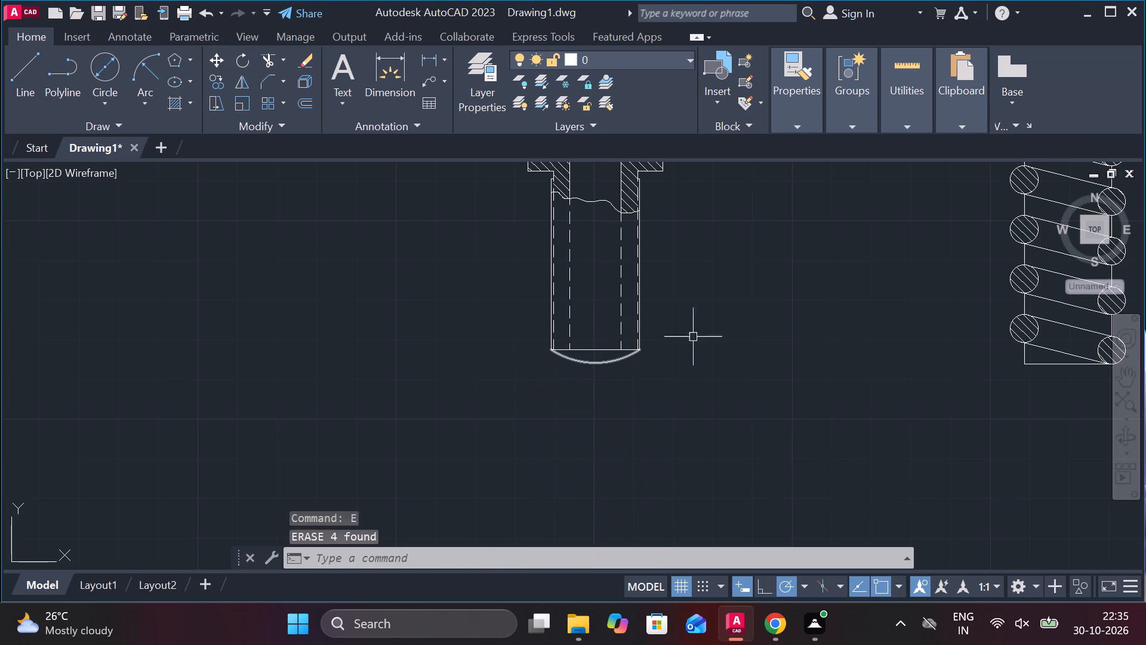
Add a centreline to the hollow screw between its two outer vertical edges.
text(ce)
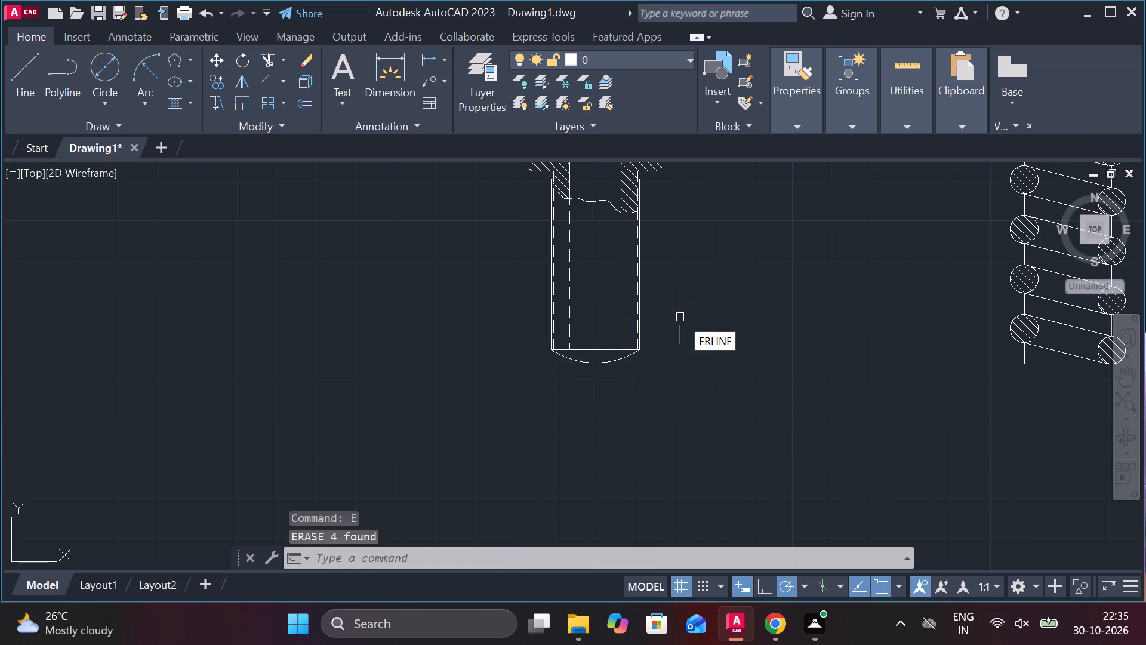
click(734, 355)
scroll(547, 290, up, 2)
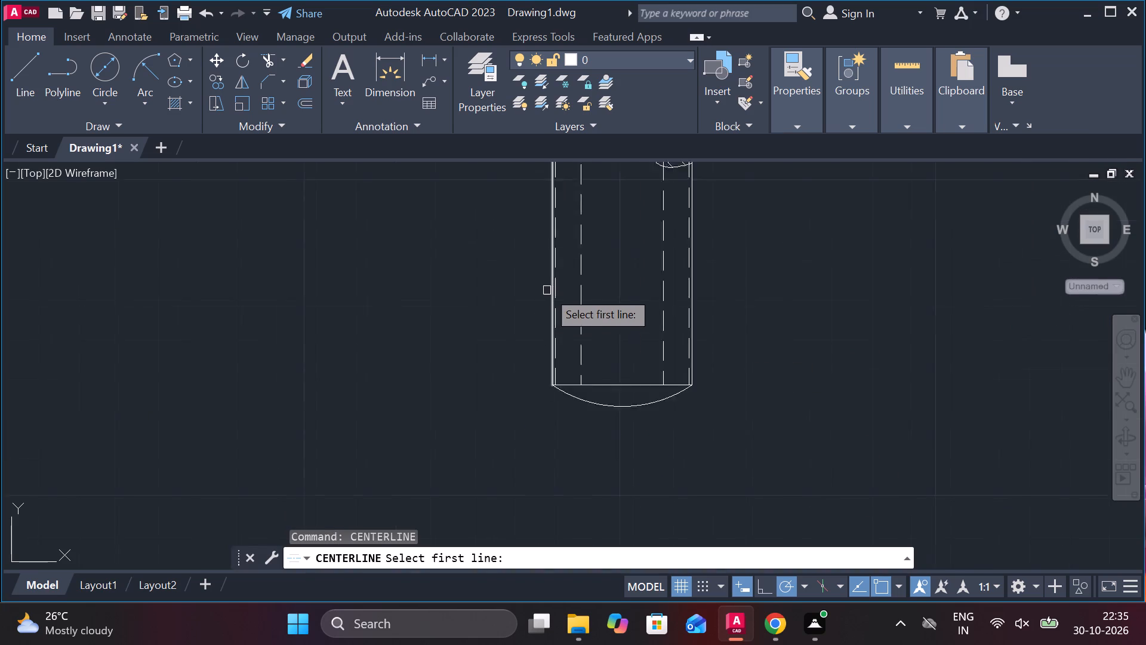
click(547, 287)
click(549, 286)
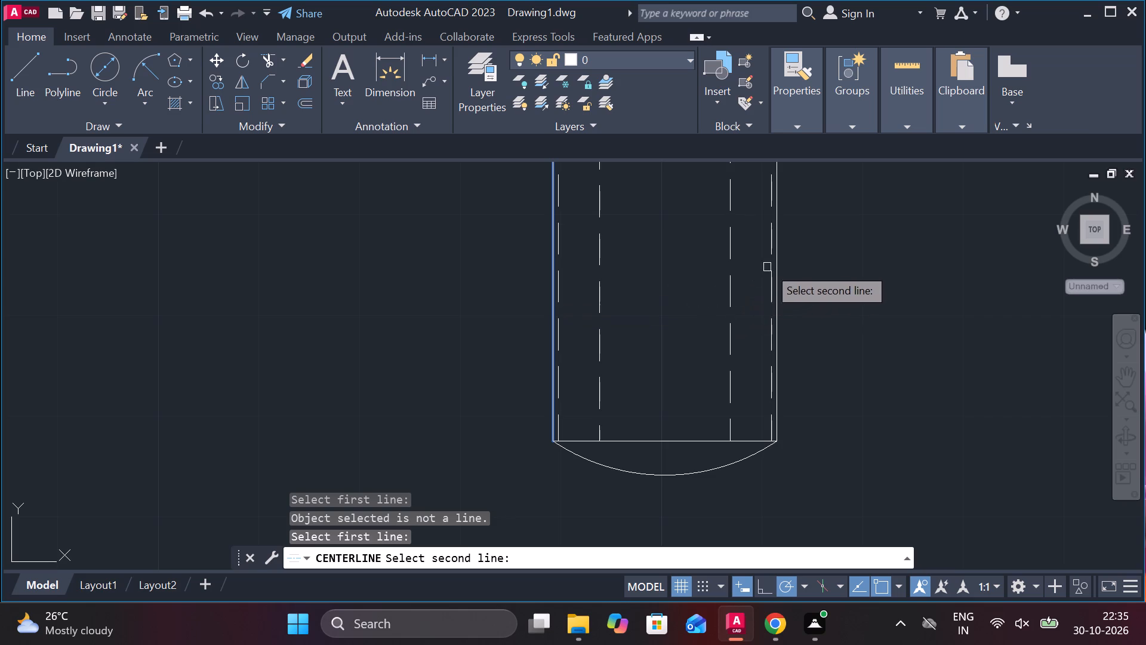
click(778, 267)
scroll(781, 281, down, 2)
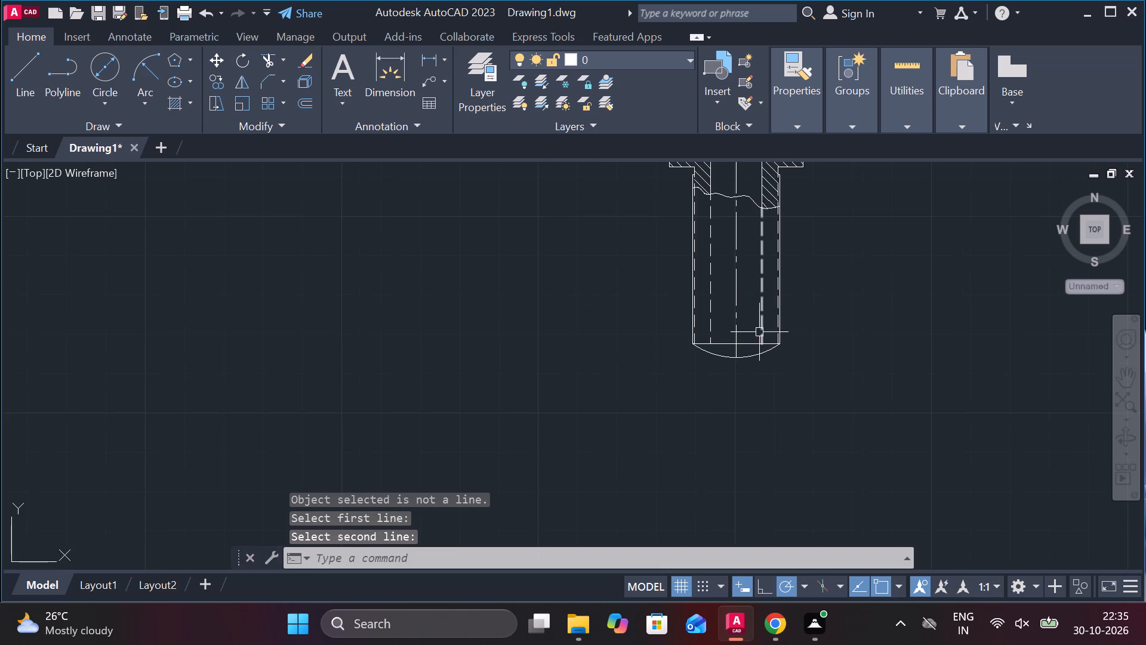
key(Escape)
Stretch both ends of the hollow screw's centreline so it extends past the rounded tip and above the head.
click(738, 301)
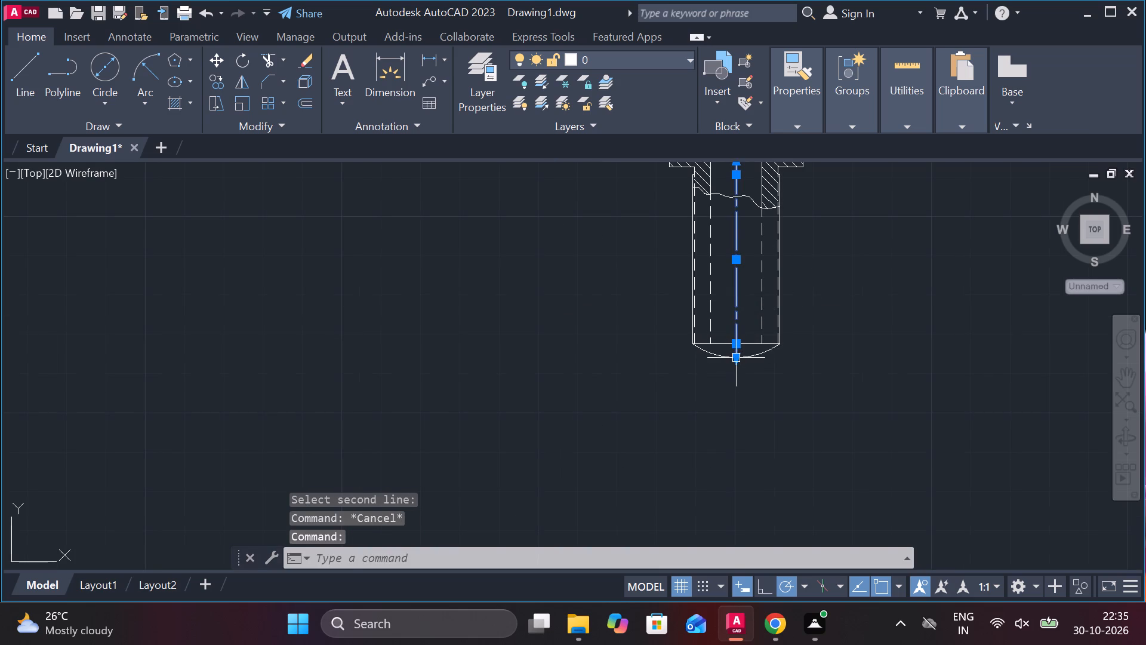
click(738, 358)
click(738, 388)
key(Escape)
middle_drag(836, 329, 803, 471)
scroll(803, 461, down, 1)
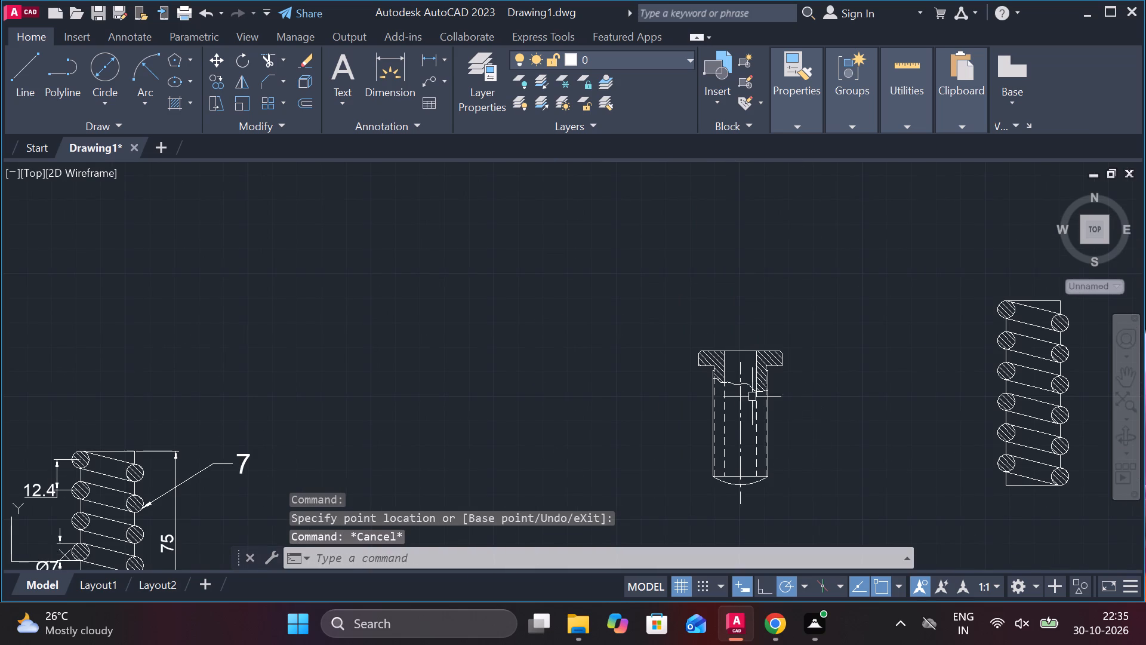
click(737, 374)
click(738, 363)
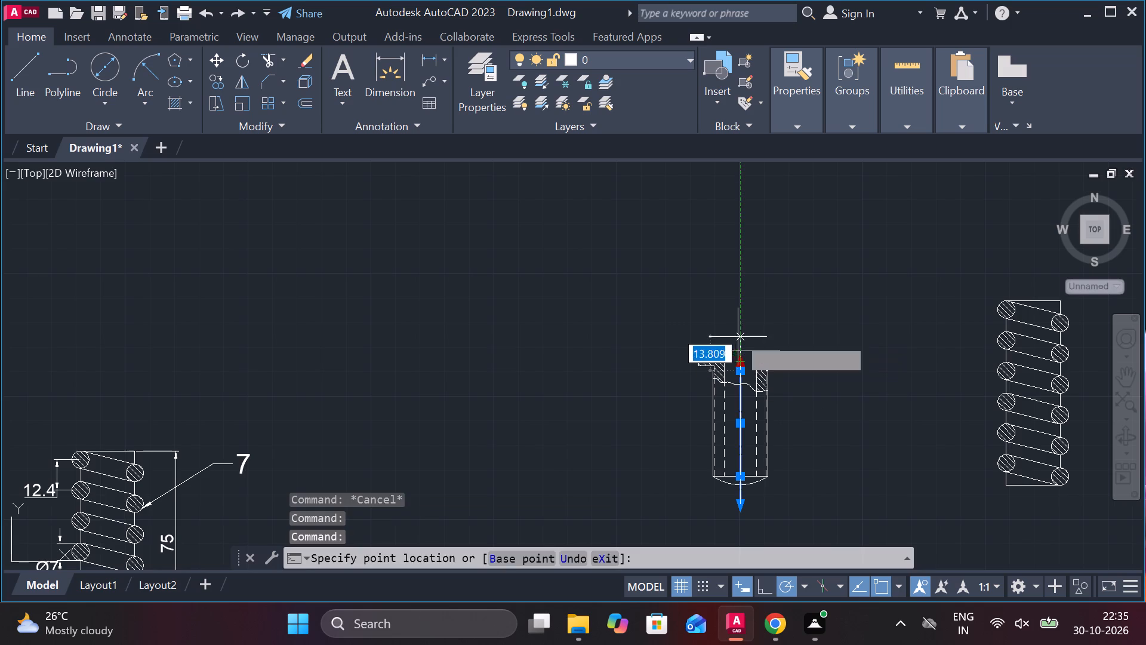
click(737, 321)
key(Escape)
Move the whole hollow screw with its centreline onto the assembly axis, so its shank passes through the nut into the flange.
drag(653, 311, 662, 330)
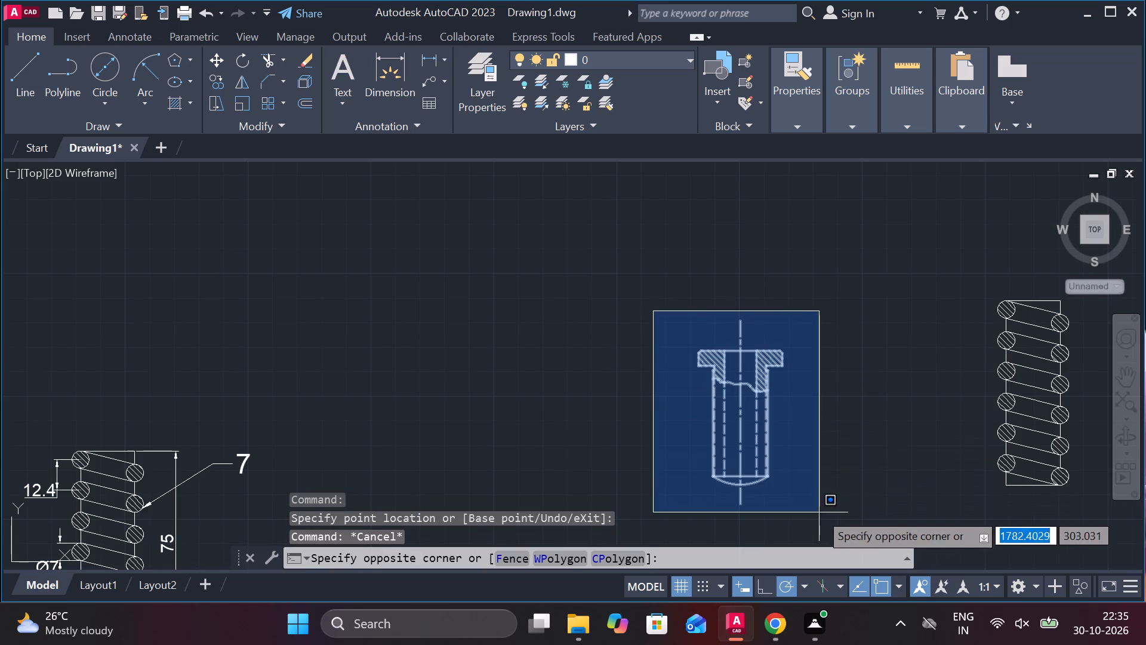
click(819, 512)
key(m)
key(Return)
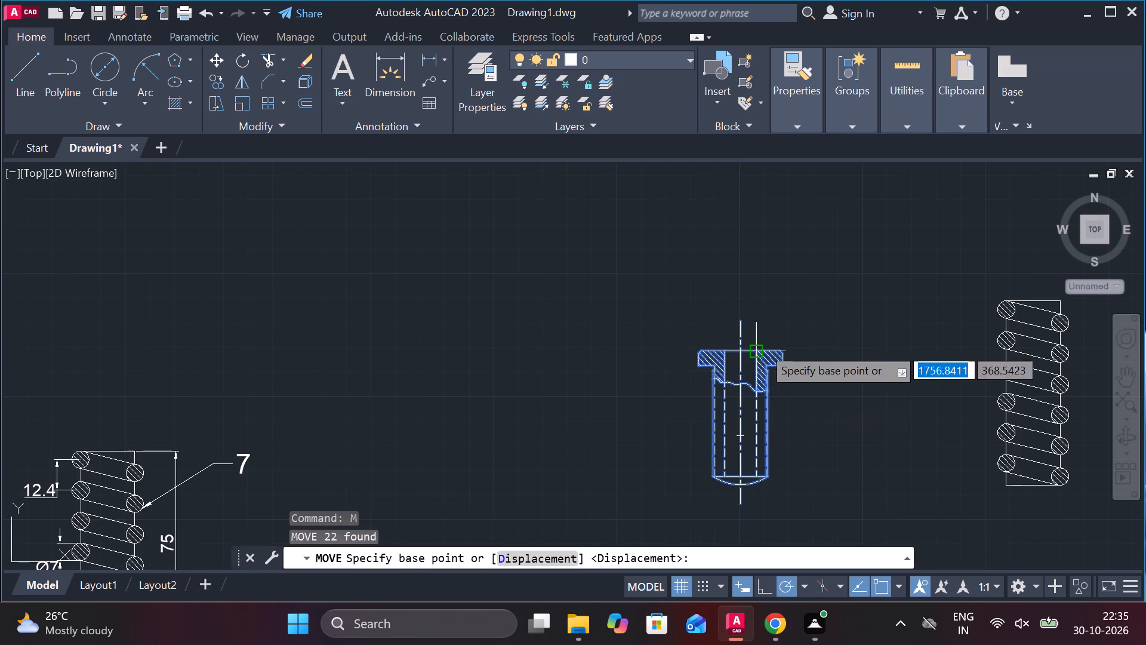
scroll(732, 363, up, 3)
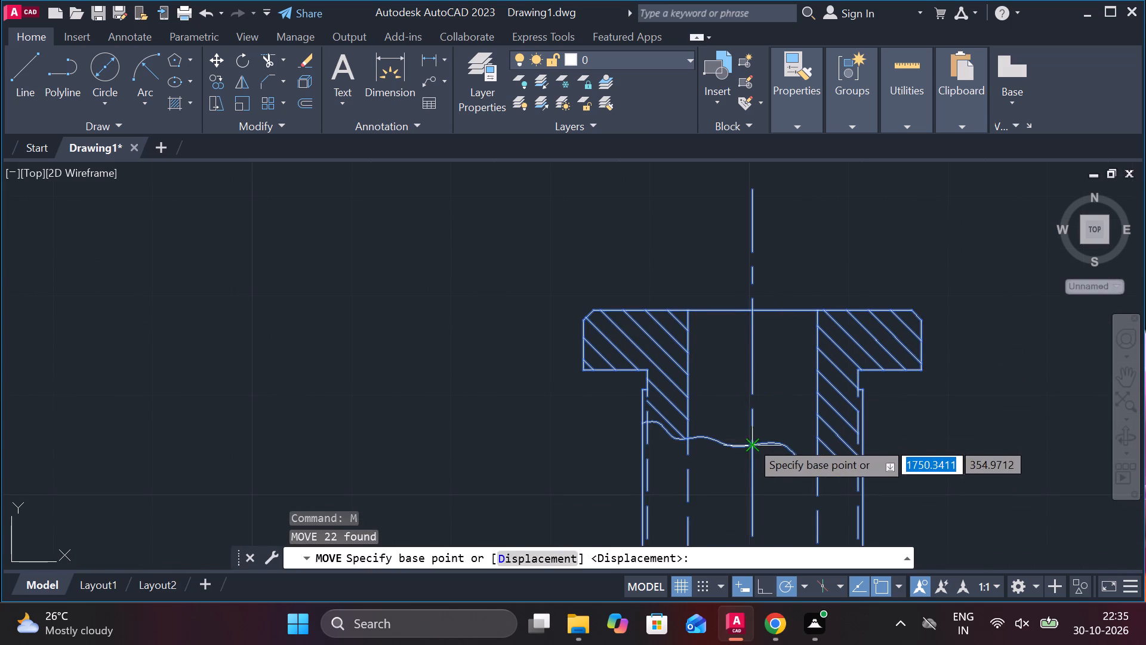
click(750, 441)
scroll(745, 427, down, 3)
middle_drag(796, 305, 658, 476)
middle_drag(729, 375, 666, 456)
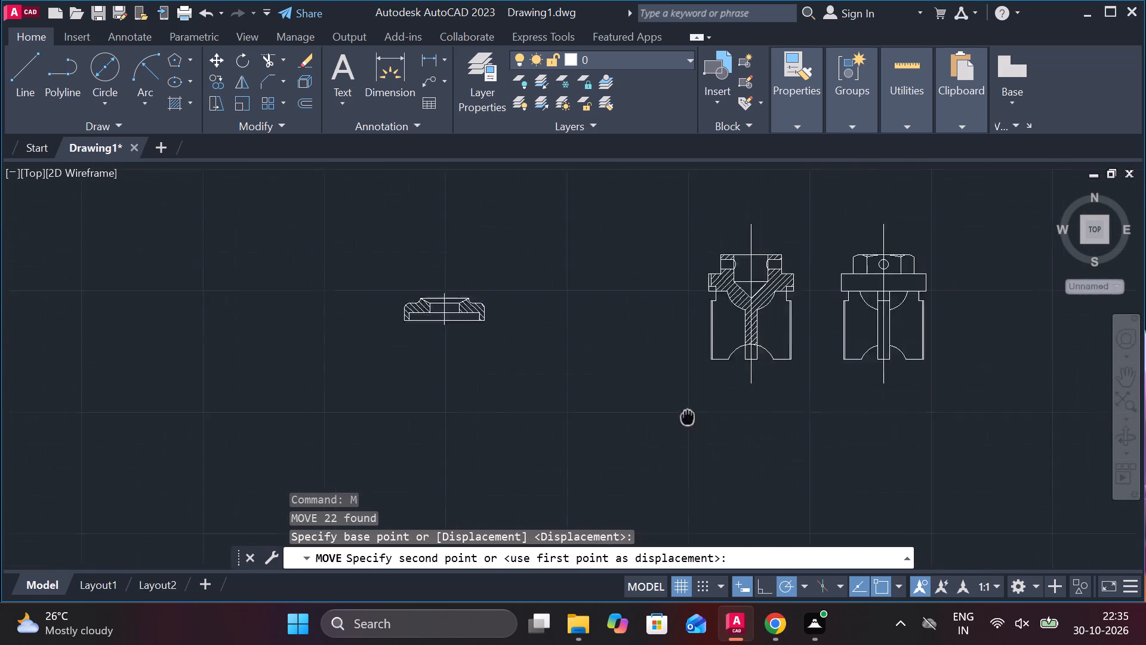
middle_drag(666, 456, 655, 495)
scroll(698, 445, down, 2)
middle_drag(717, 305, 733, 521)
scroll(624, 241, up, 3)
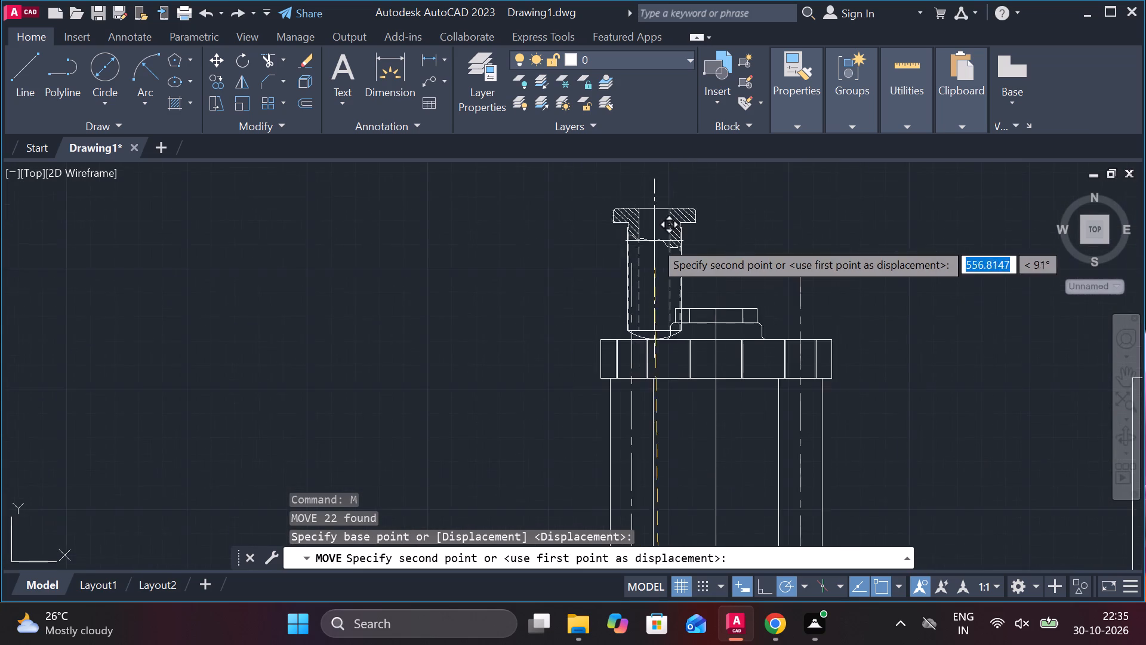
scroll(786, 344, up, 2)
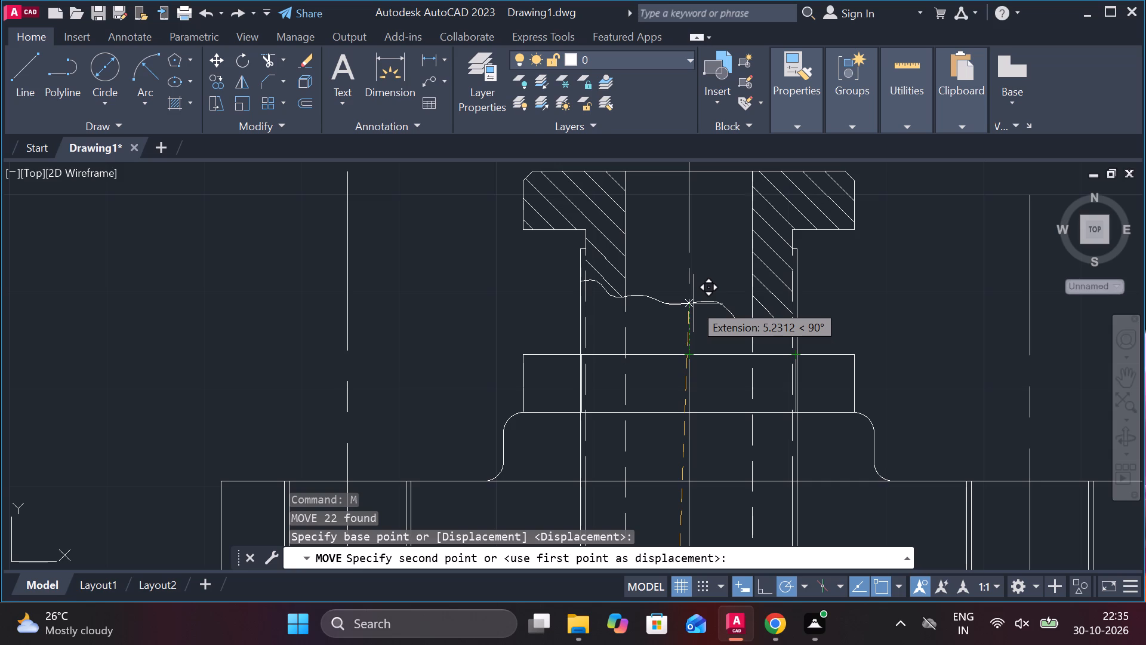
click(694, 303)
Trim the screw's vertical lines below the flange's bottom edge and erase the leftover end line and tip arc.
scroll(694, 303, down, 2)
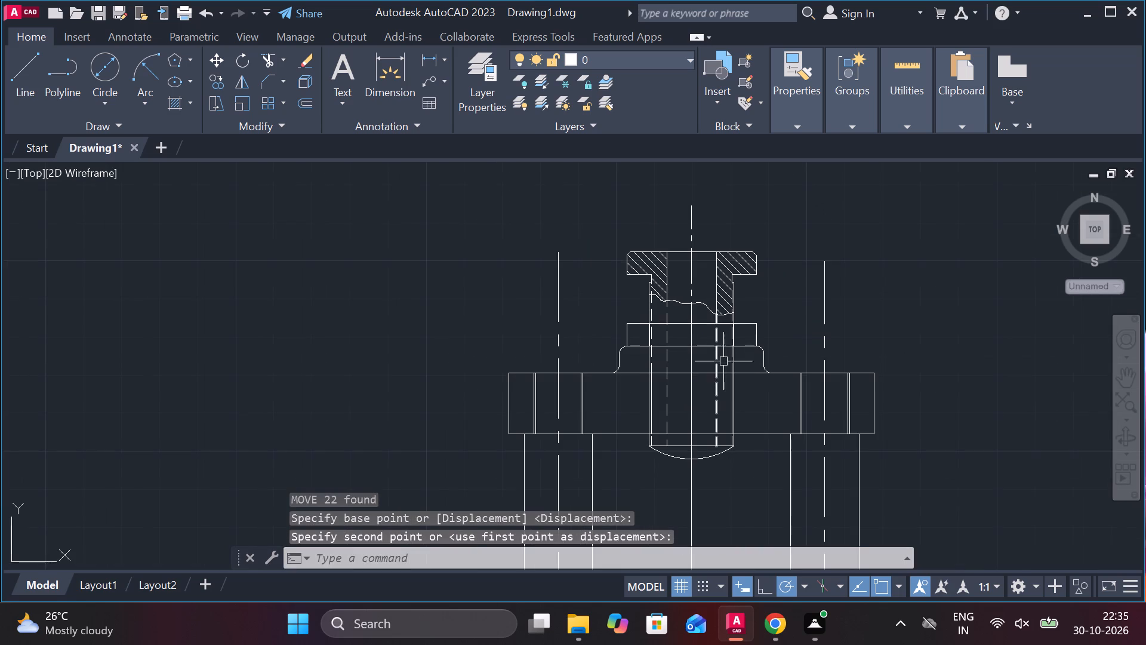
scroll(777, 401, up, 1)
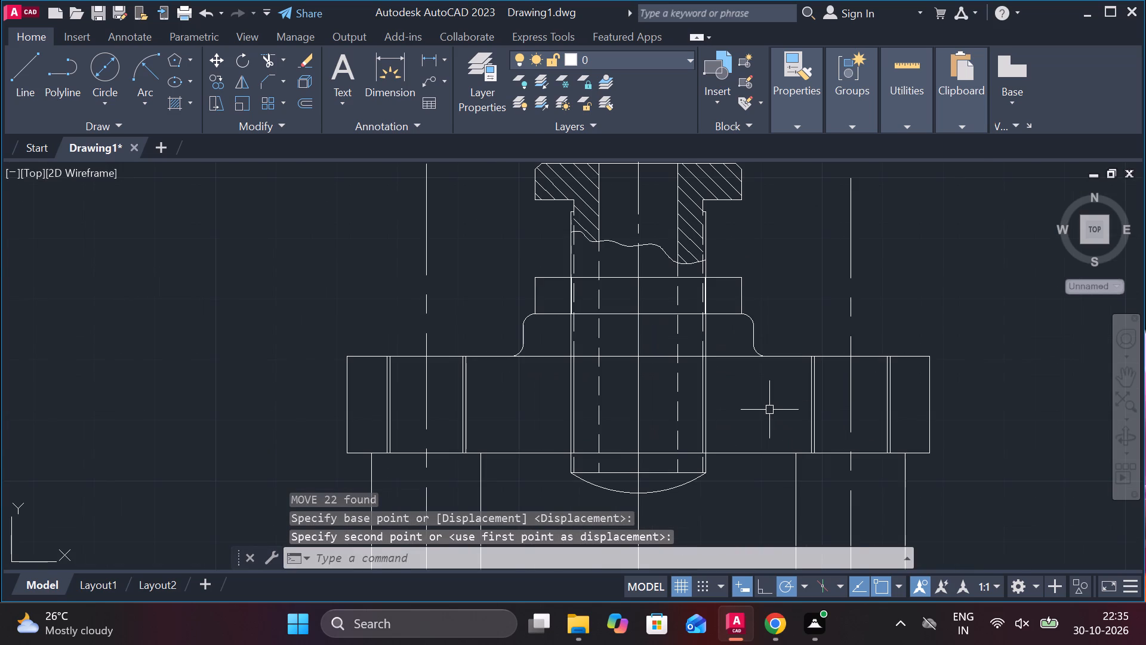
text(tr)
key(space)
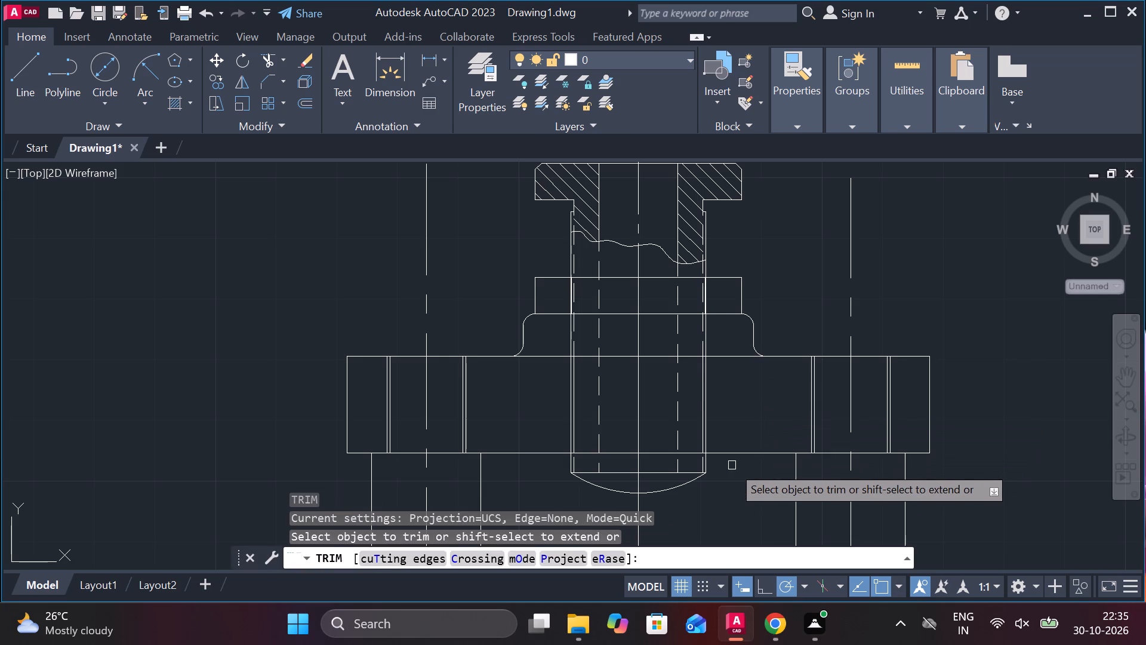
click(732, 465)
click(565, 469)
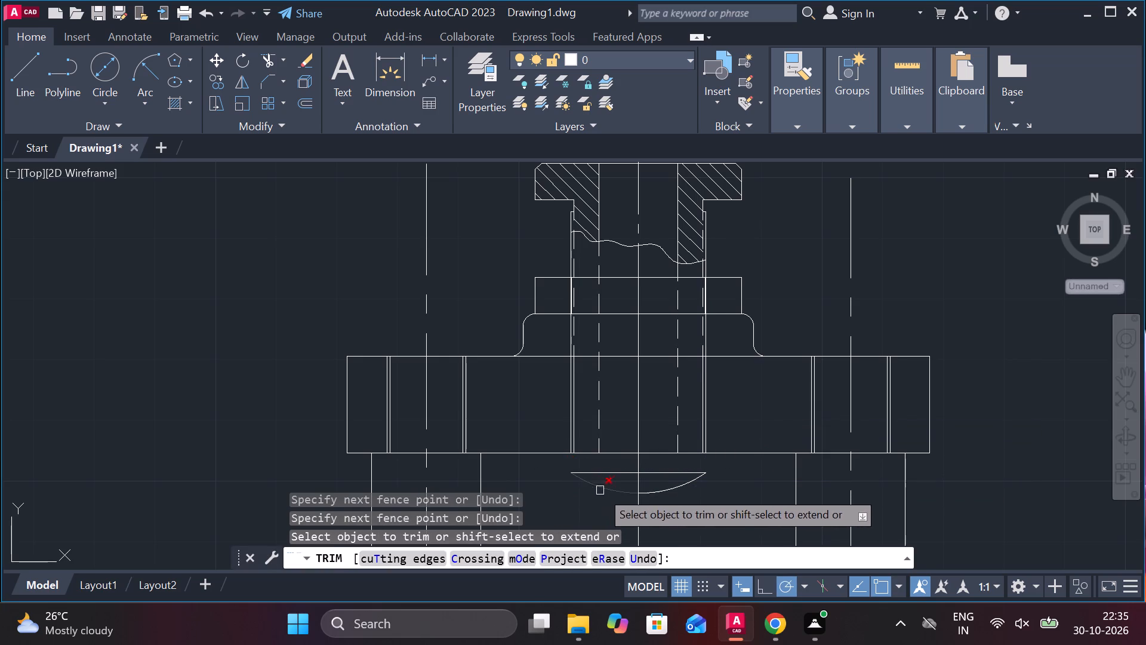
key(Escape)
click(594, 469)
click(593, 481)
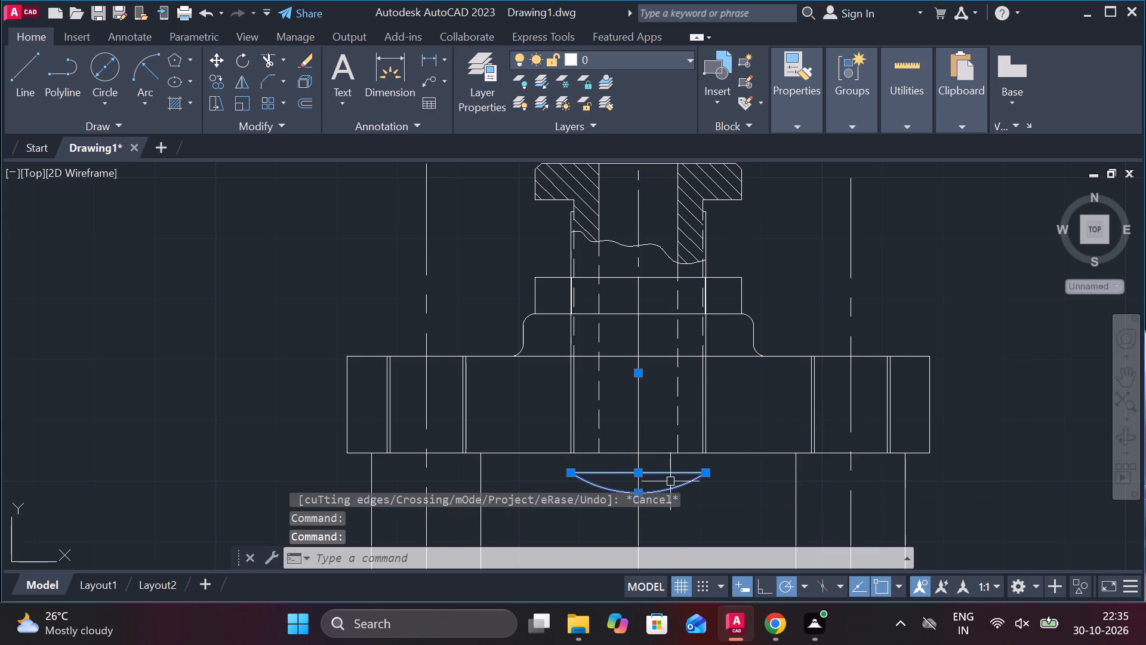
key(e)
key(space)
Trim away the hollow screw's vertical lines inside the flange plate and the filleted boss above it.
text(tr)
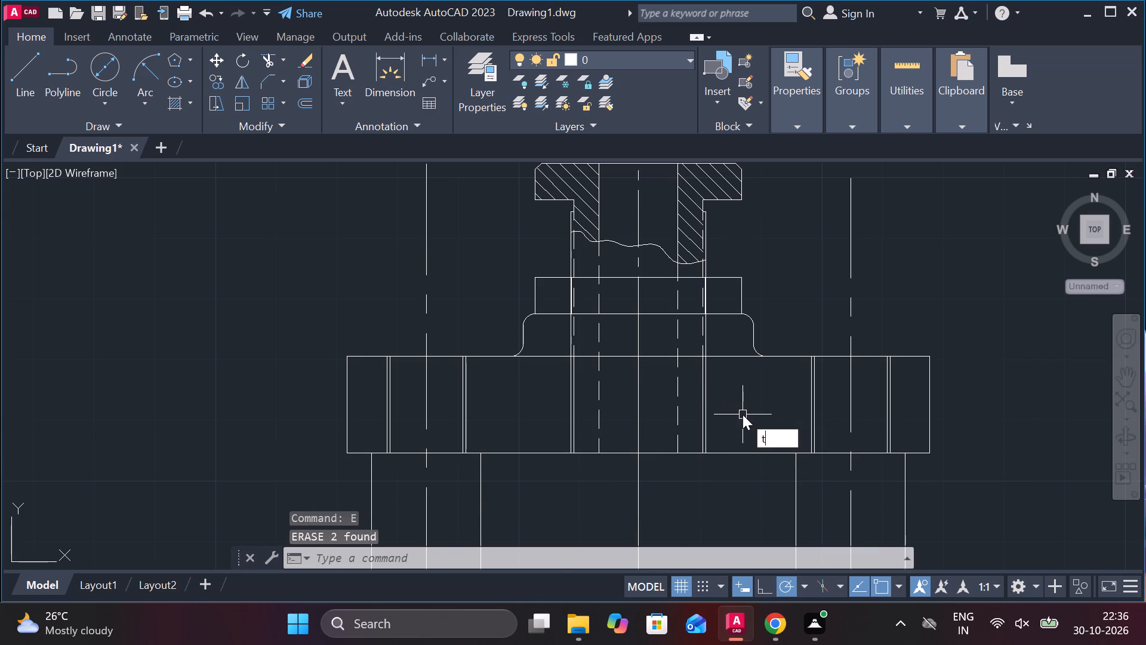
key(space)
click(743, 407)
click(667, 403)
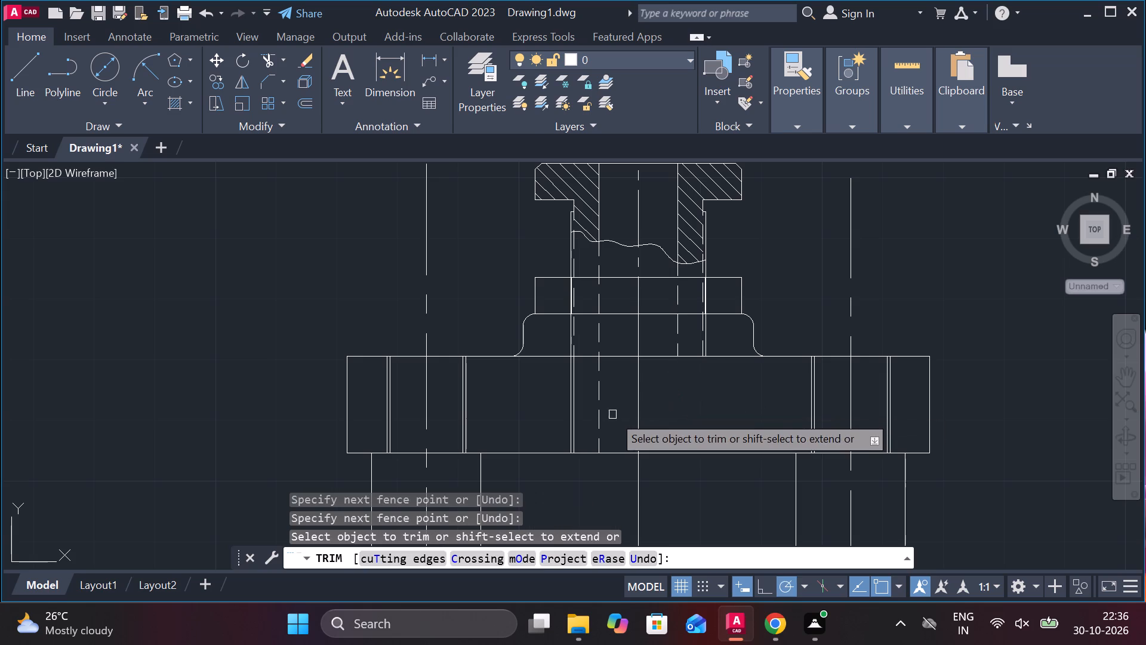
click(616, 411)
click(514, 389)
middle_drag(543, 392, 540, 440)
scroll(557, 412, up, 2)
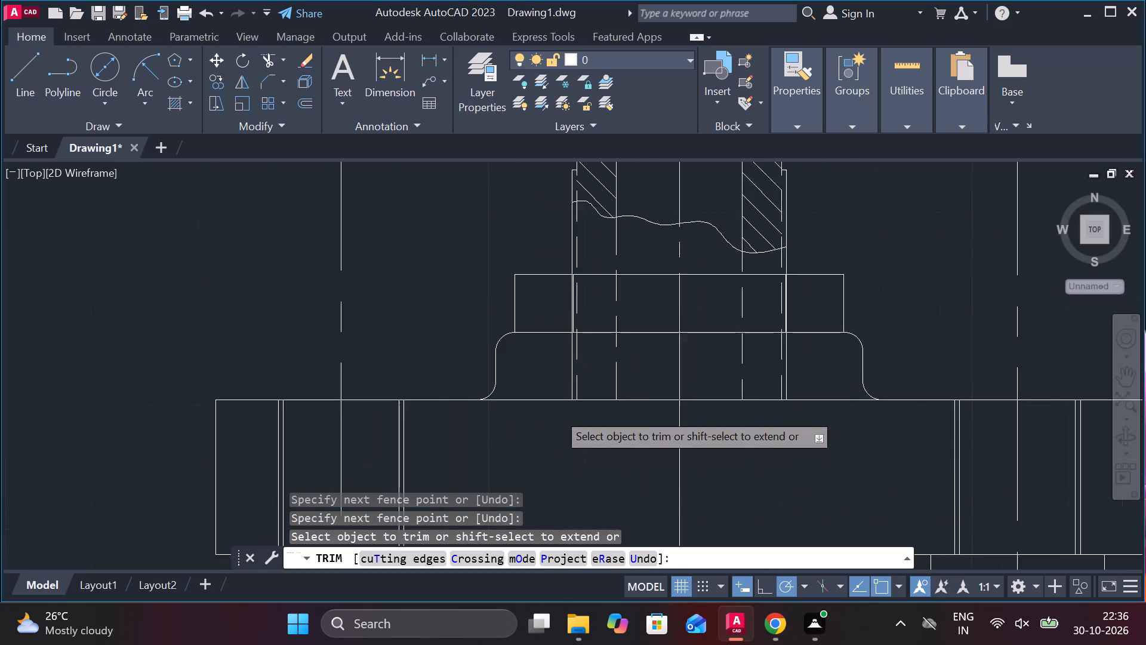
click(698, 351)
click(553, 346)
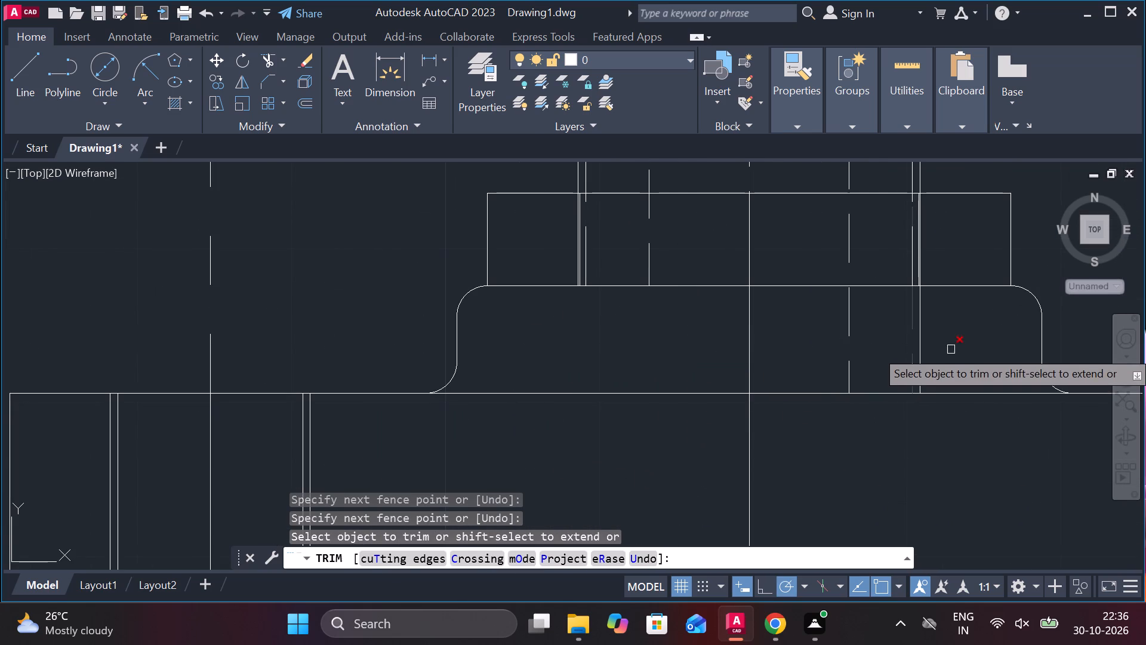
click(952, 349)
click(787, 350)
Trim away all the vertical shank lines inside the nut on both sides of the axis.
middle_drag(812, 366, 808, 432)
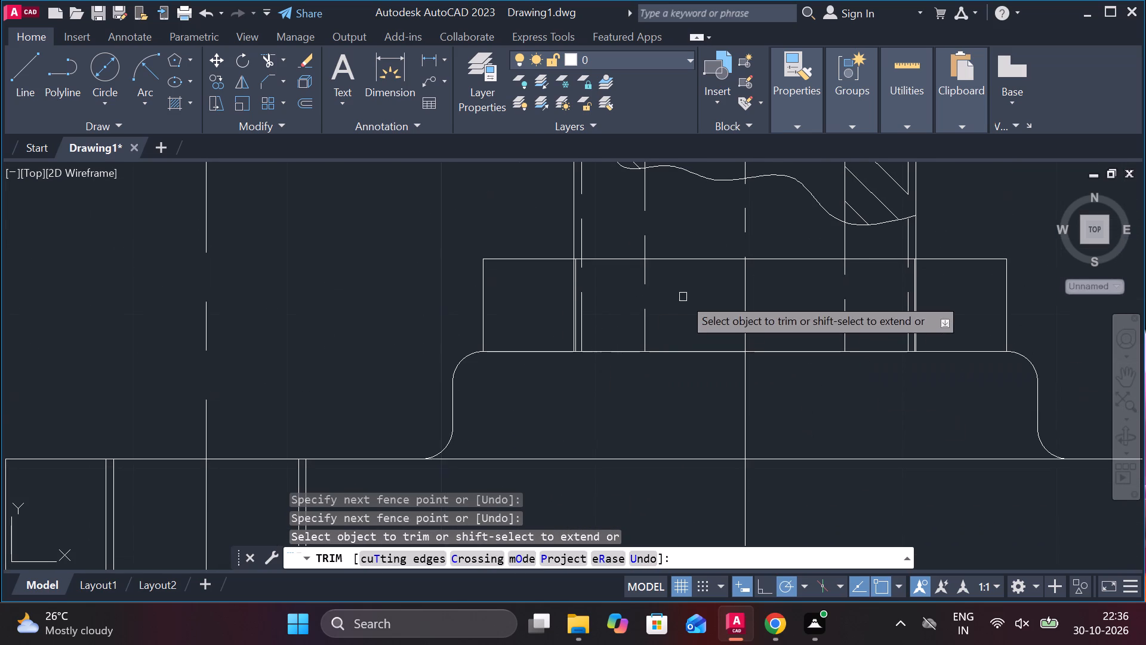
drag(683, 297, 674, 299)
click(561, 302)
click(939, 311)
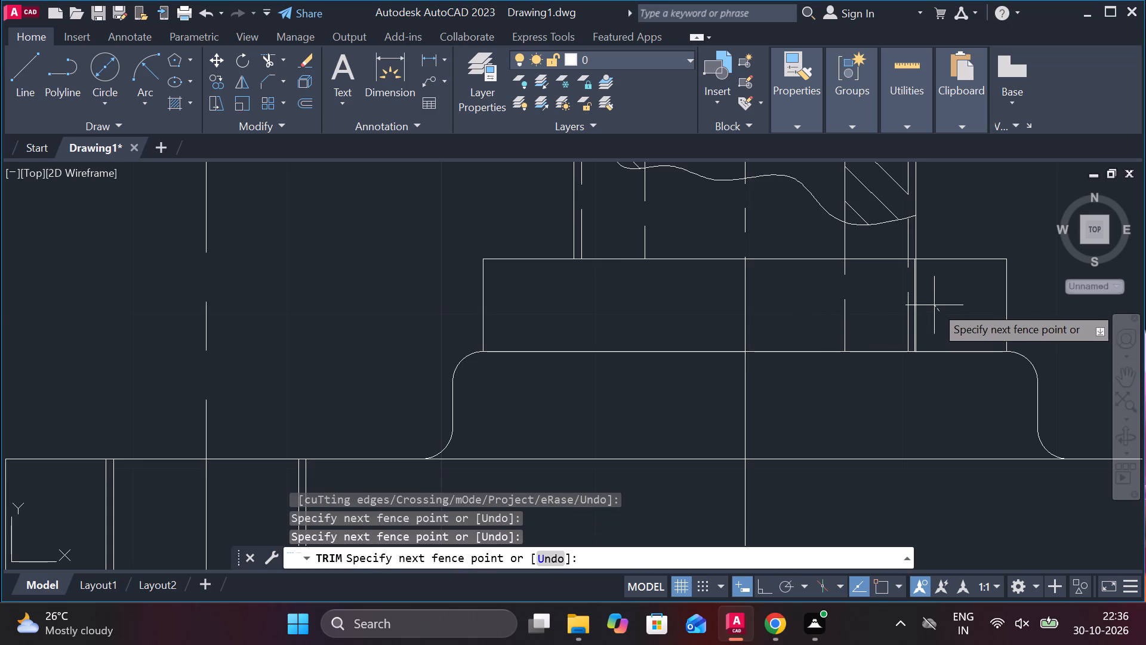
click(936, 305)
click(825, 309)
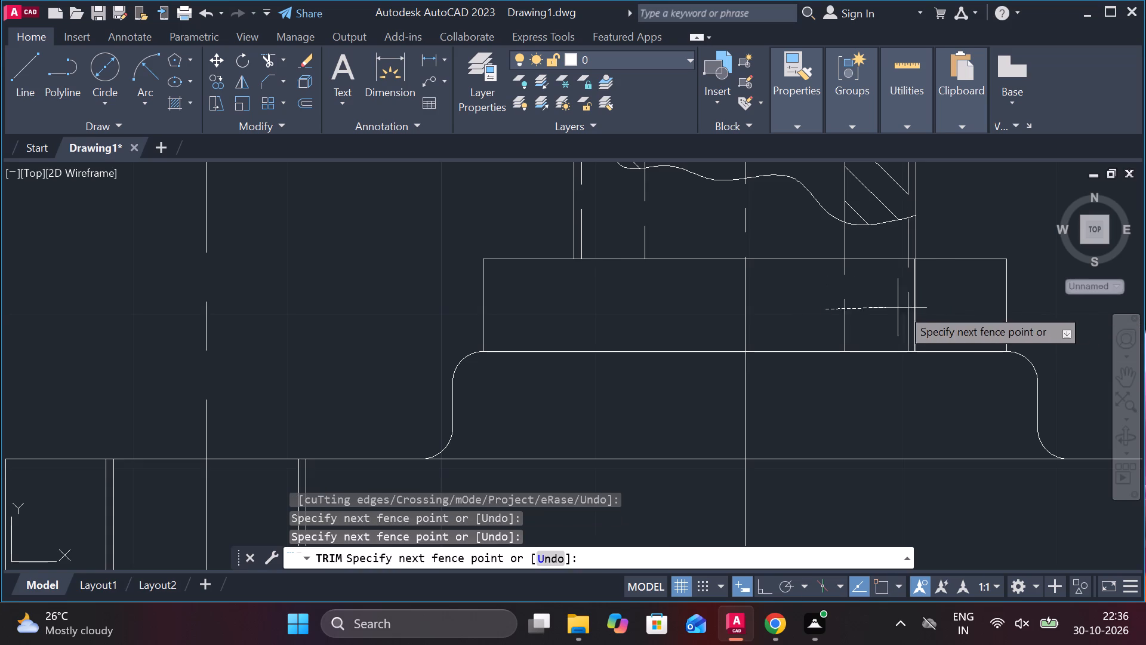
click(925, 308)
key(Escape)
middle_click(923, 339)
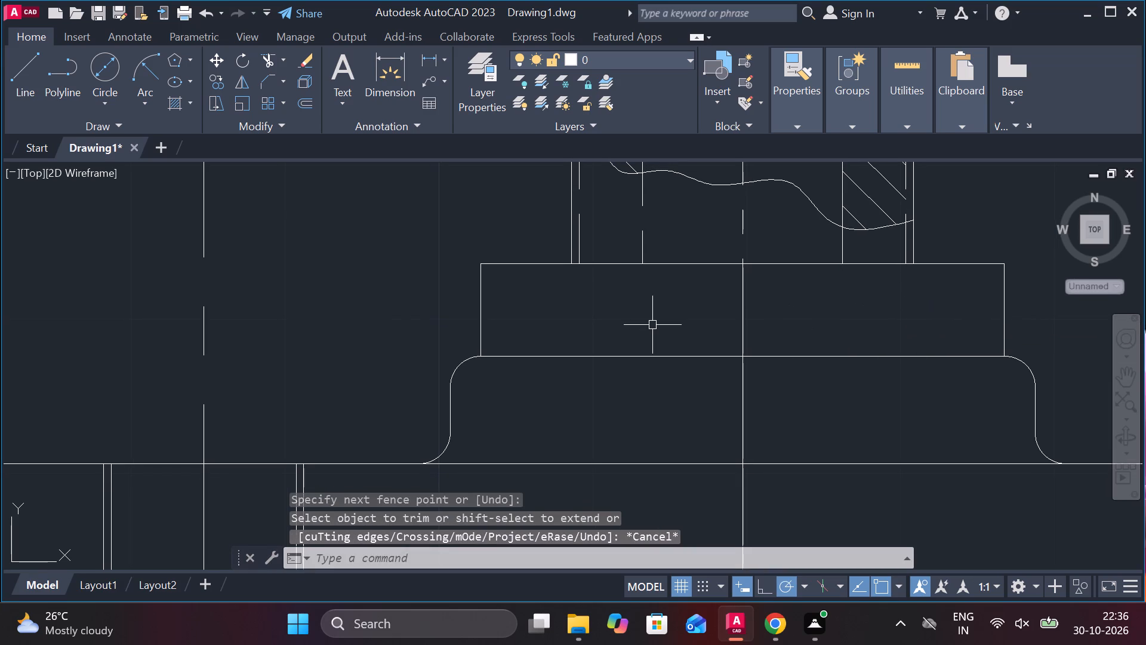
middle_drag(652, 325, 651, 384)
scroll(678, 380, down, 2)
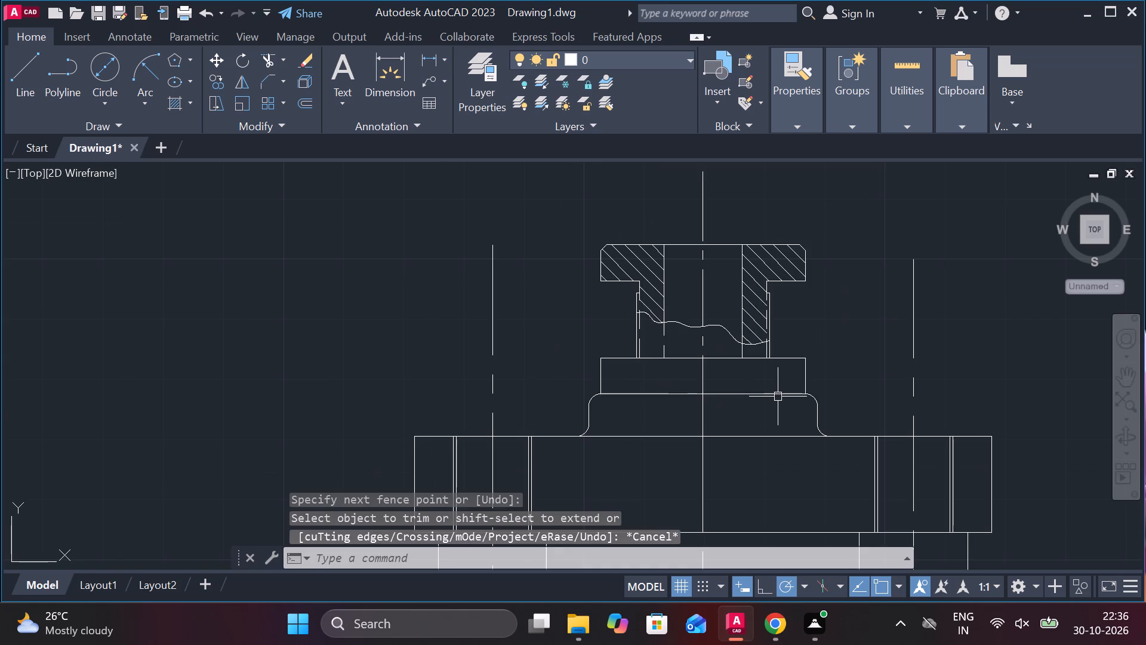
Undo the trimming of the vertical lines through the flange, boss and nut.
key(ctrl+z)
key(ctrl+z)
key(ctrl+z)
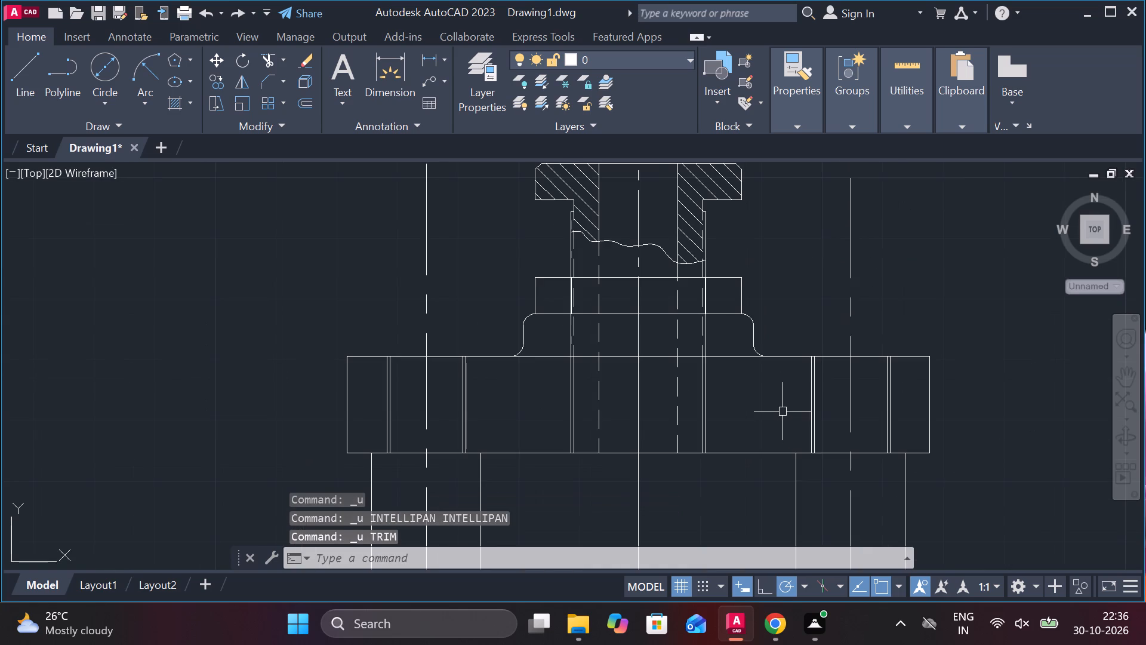
Trim away the screw's outer line and adjacent dashed line inside the nut, left of the axis.
text(tr)
key(space)
scroll(586, 290, up, 3)
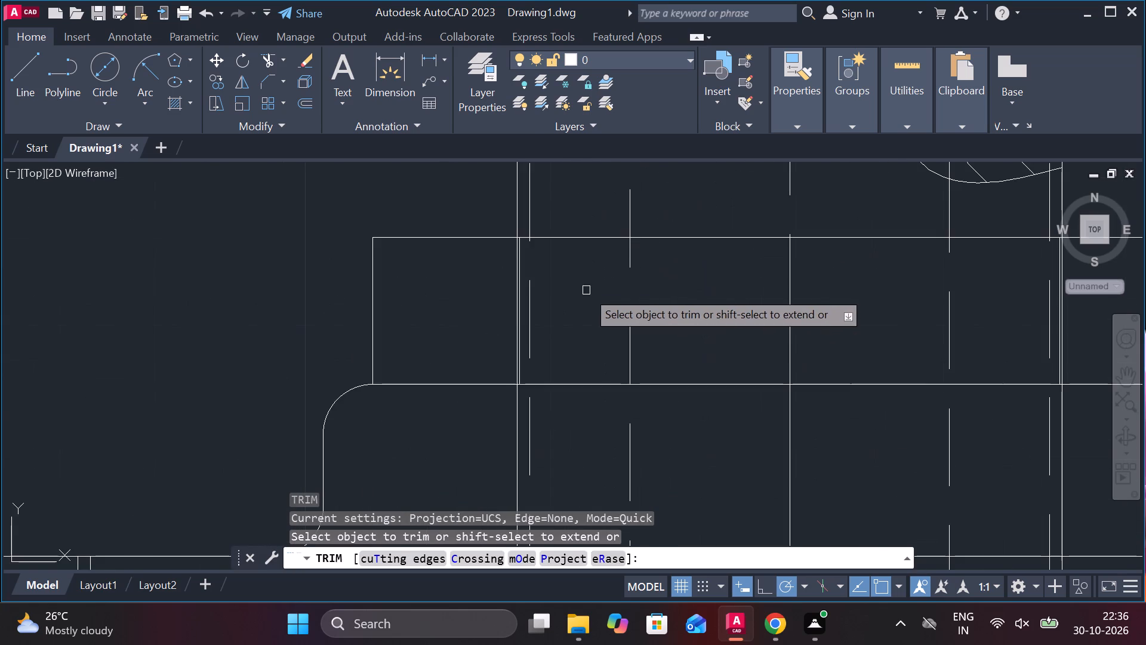
scroll(489, 290, up, 1)
scroll(550, 220, up, 1)
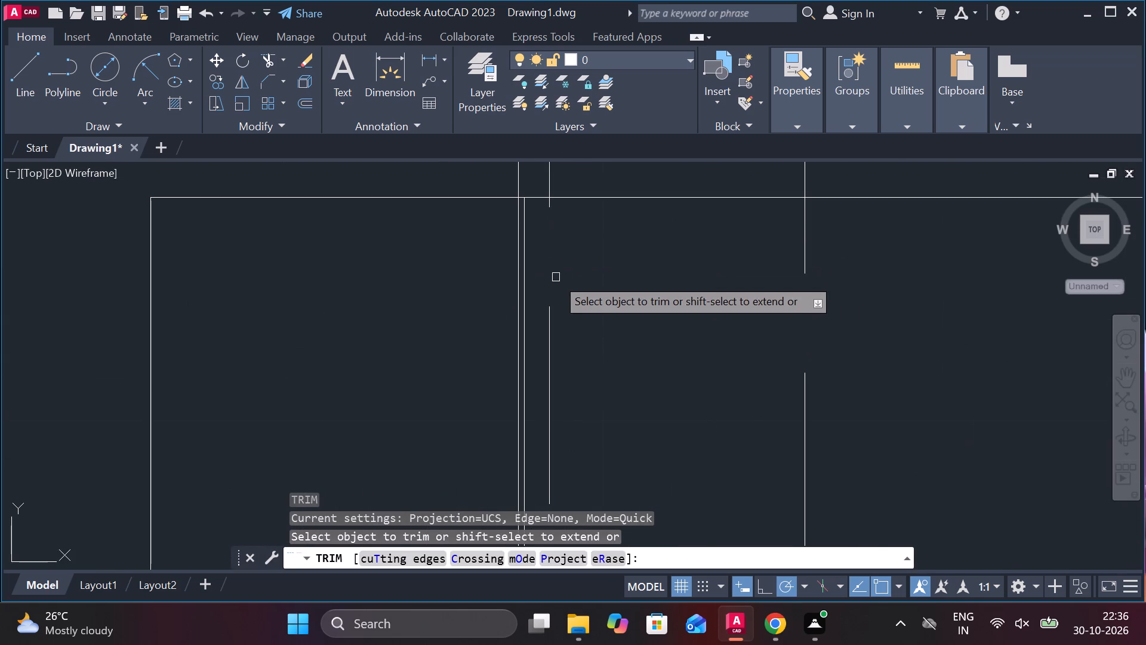
click(519, 251)
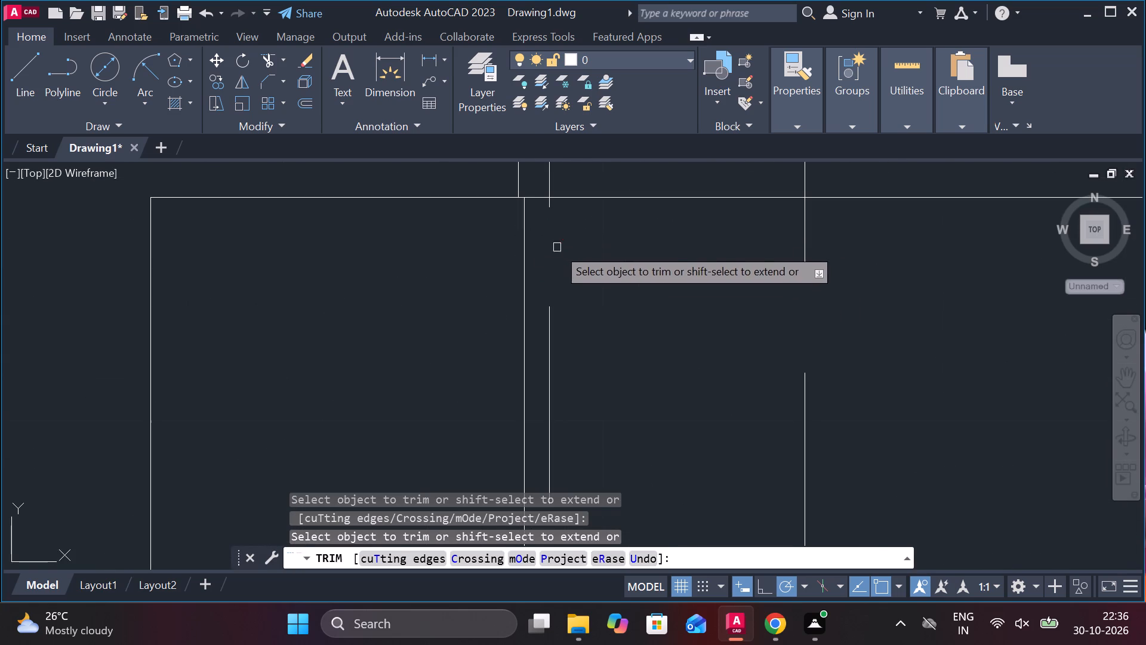
click(545, 363)
Trim away the remaining bore and shank lines inside the nut, and the dashed shank line right of the axis in the boss.
scroll(548, 361, down, 2)
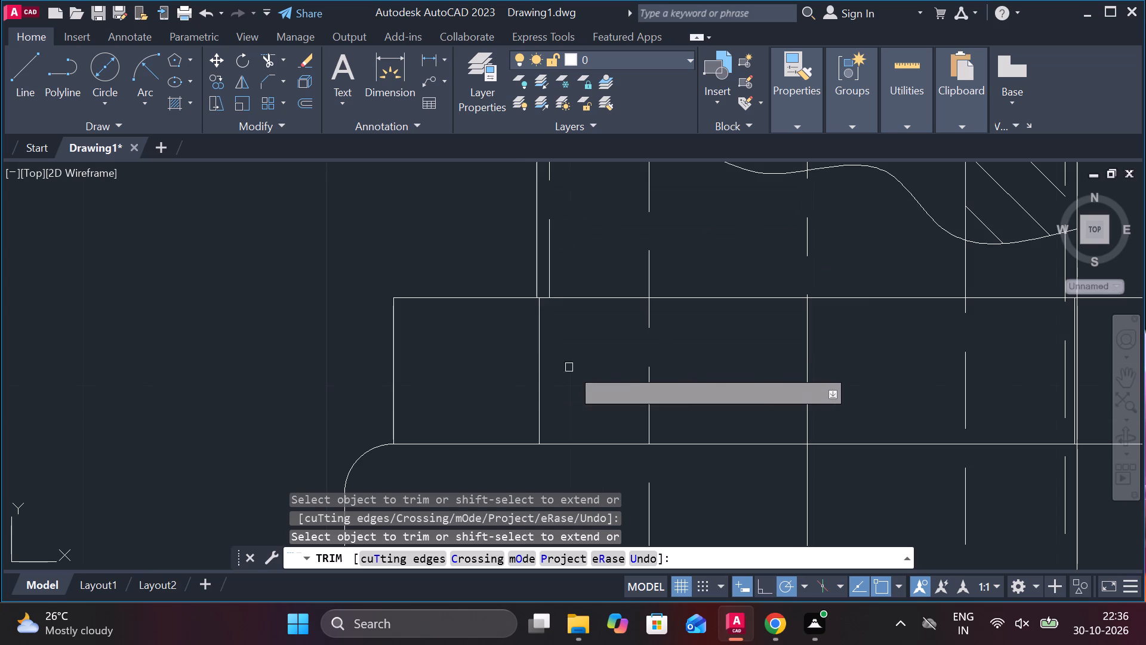
middle_drag(843, 382, 766, 392)
drag(796, 379, 802, 379)
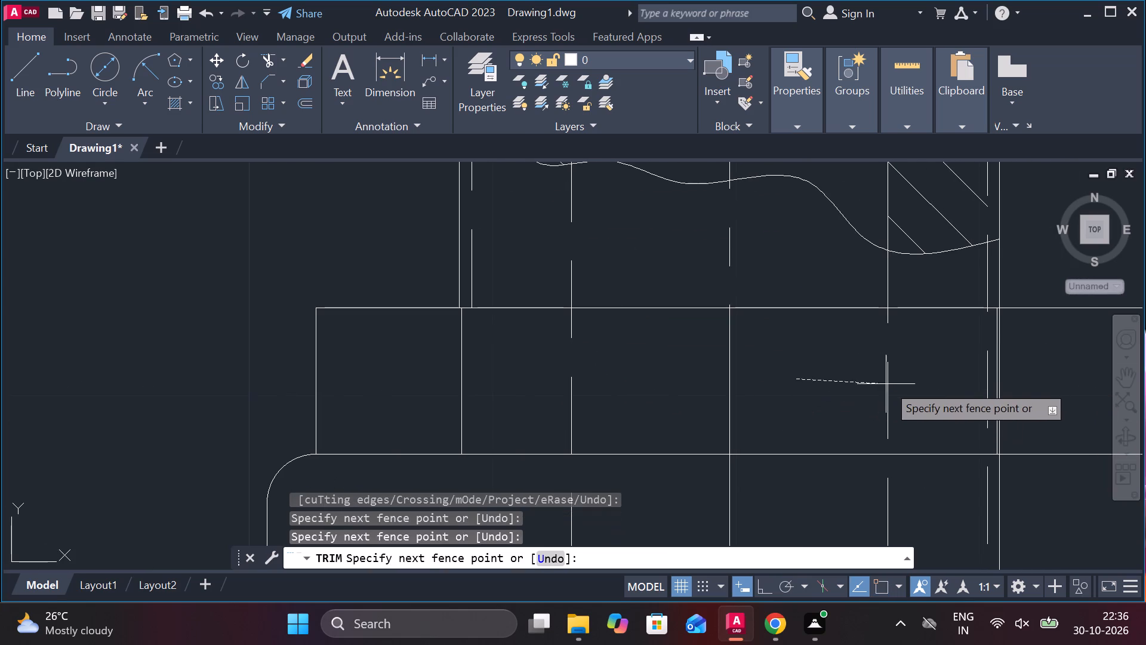
click(891, 385)
scroll(914, 385, up, 1)
middle_drag(909, 386, 778, 413)
scroll(839, 385, up, 2)
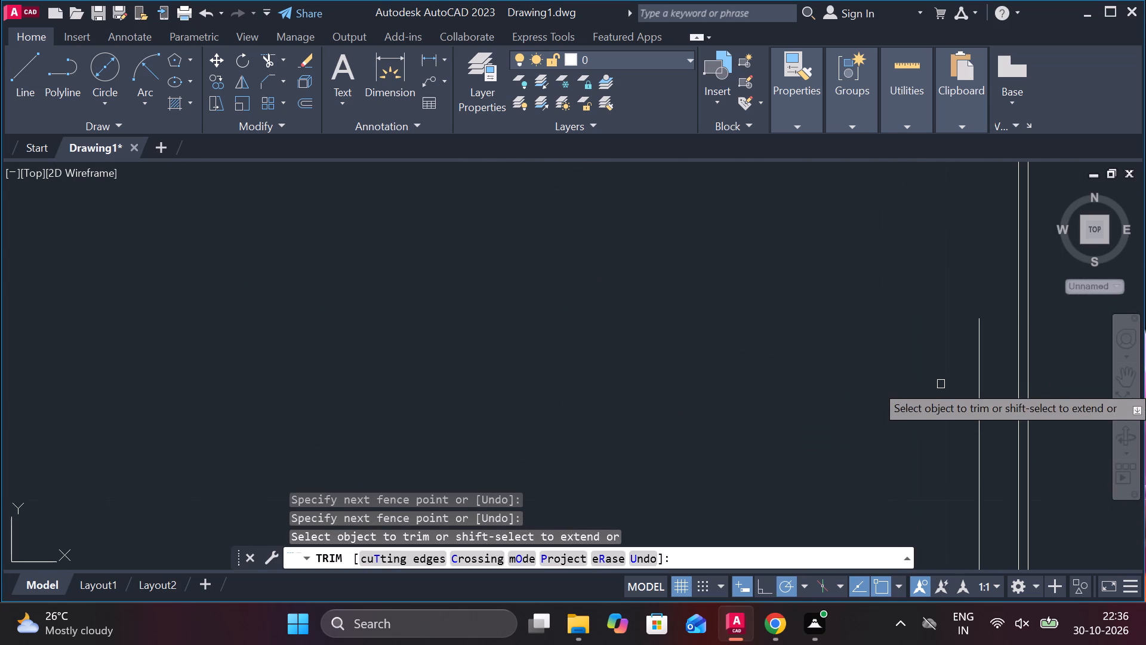
middle_drag(910, 389, 578, 454)
click(696, 257)
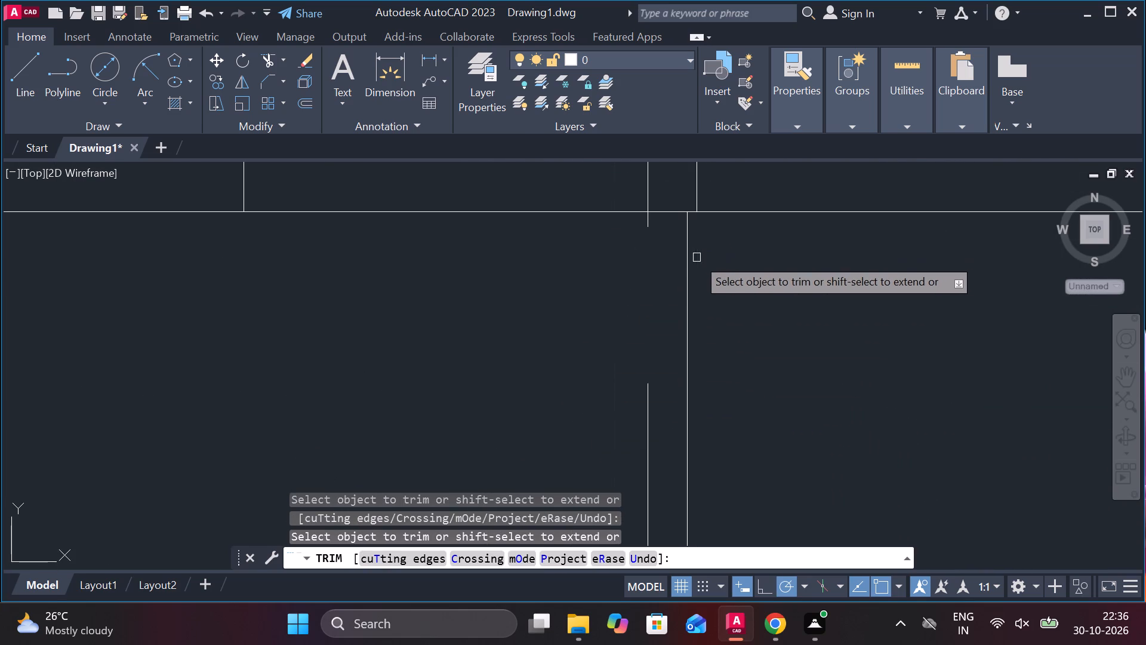
scroll(732, 292, down, 3)
click(709, 350)
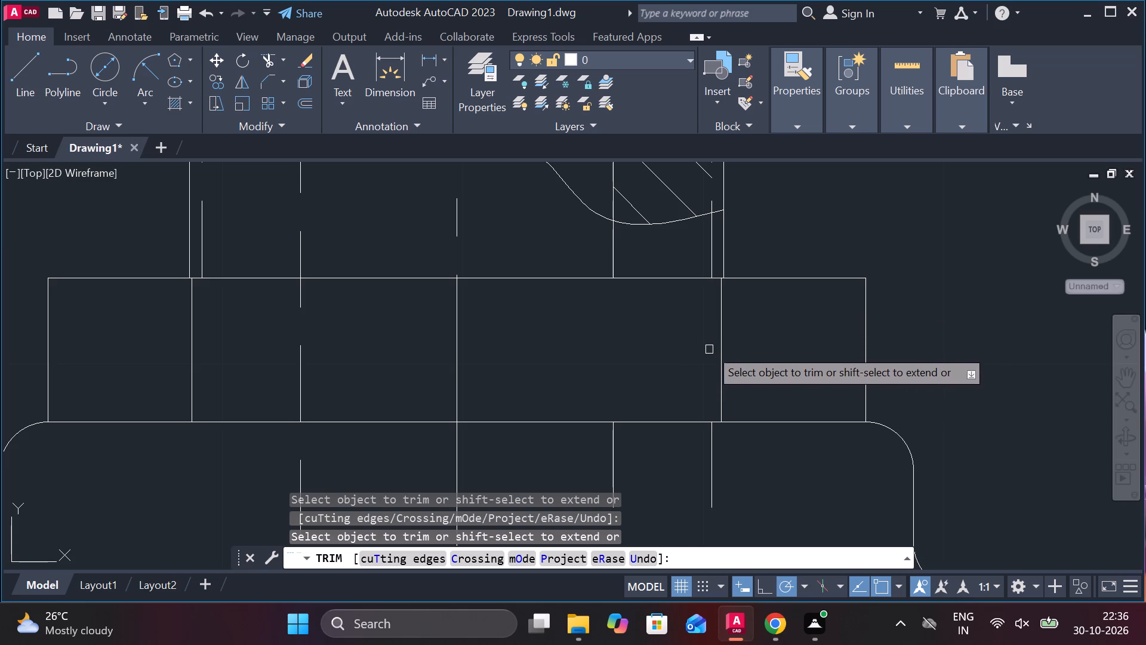
click(706, 458)
click(735, 474)
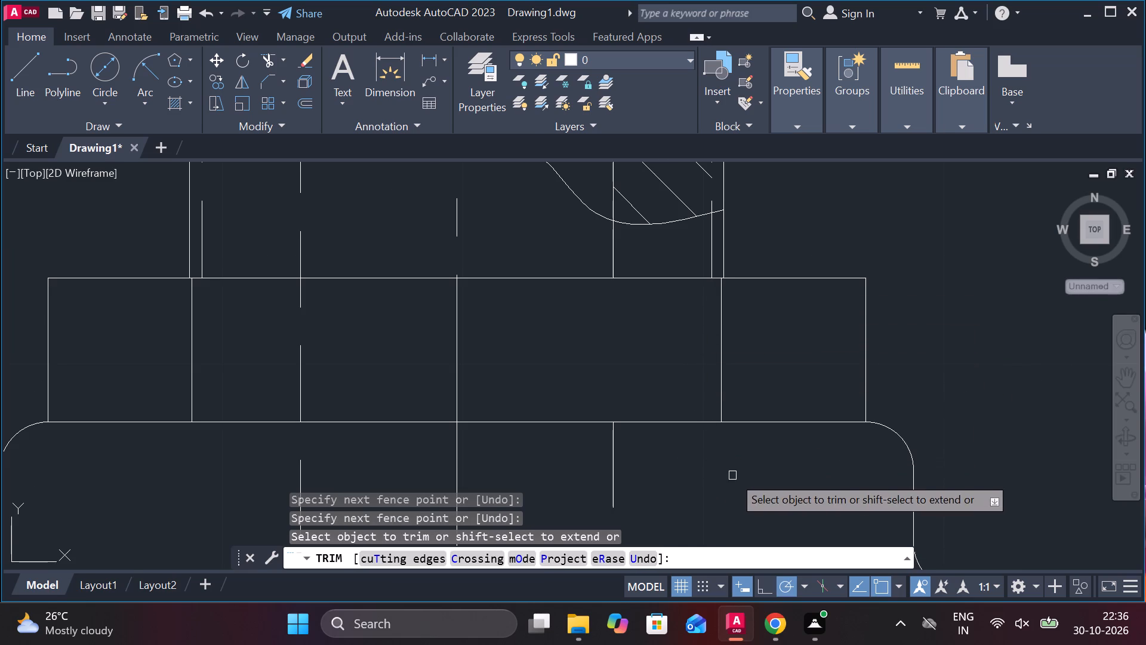
scroll(732, 475, down, 1)
click(467, 403)
click(448, 391)
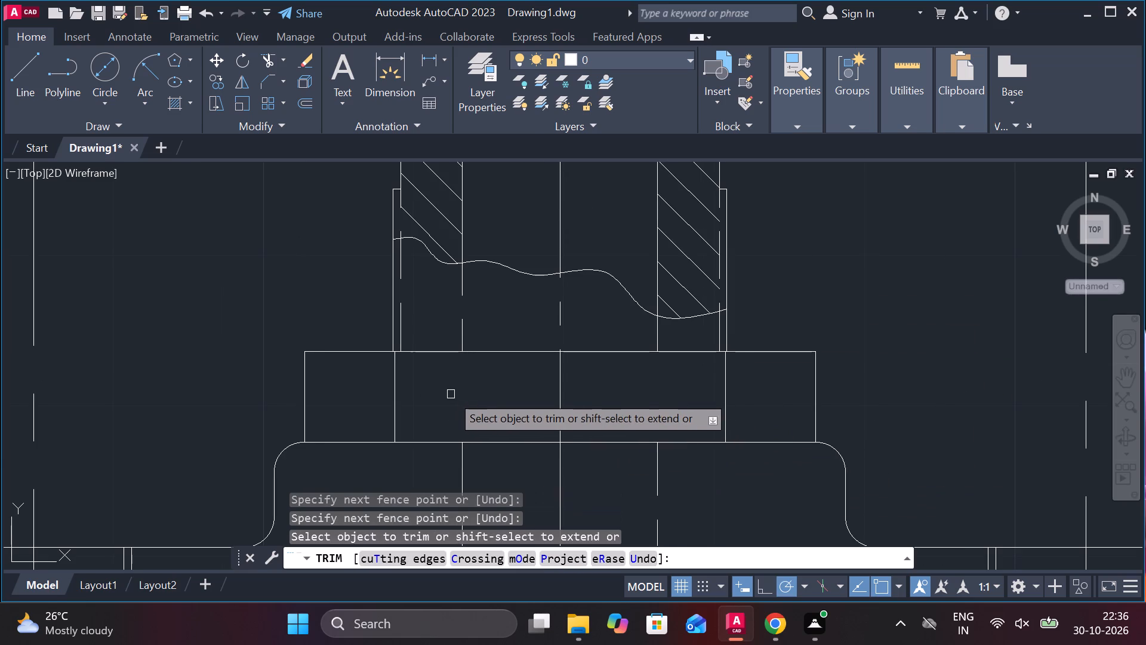
Trim away the hollow screw's remaining vertical lines inside the flange plate and filleted boss, keeping the centre line.
middle_drag(465, 388, 475, 334)
scroll(495, 380, down, 2)
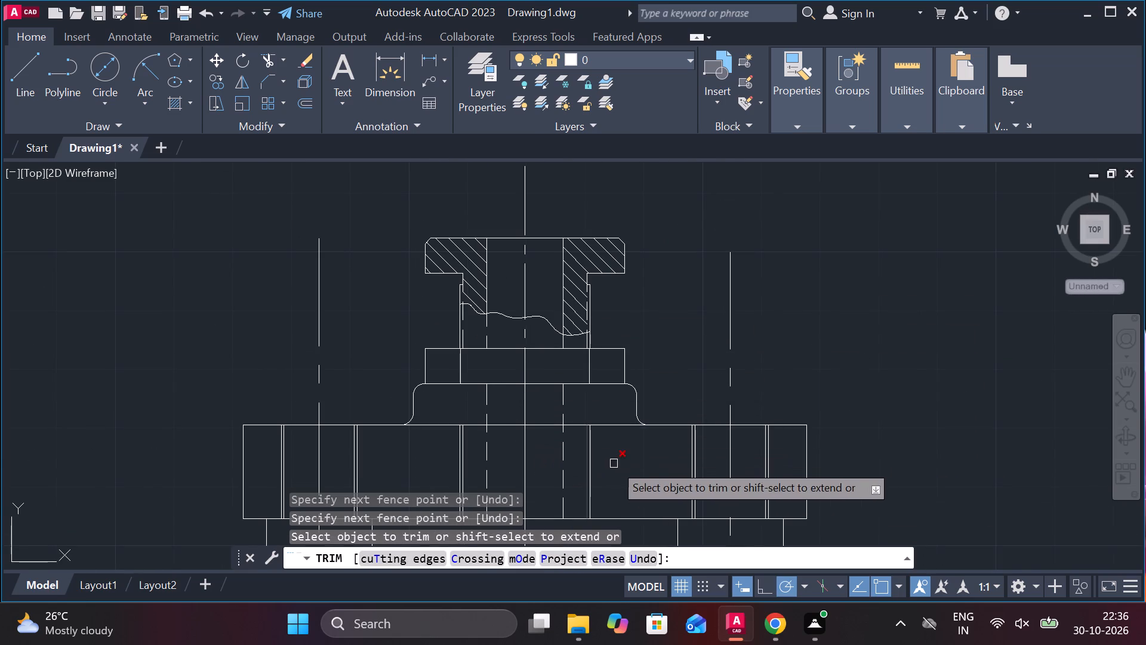
drag(617, 463, 611, 463)
click(559, 453)
click(504, 468)
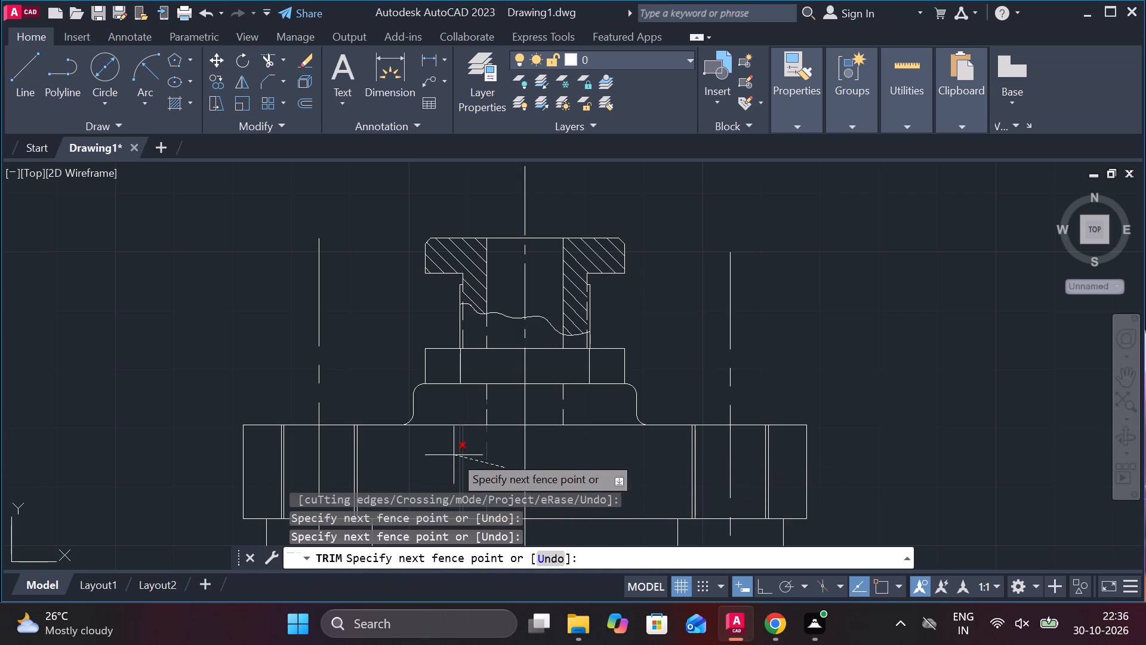
click(439, 455)
click(510, 402)
click(463, 403)
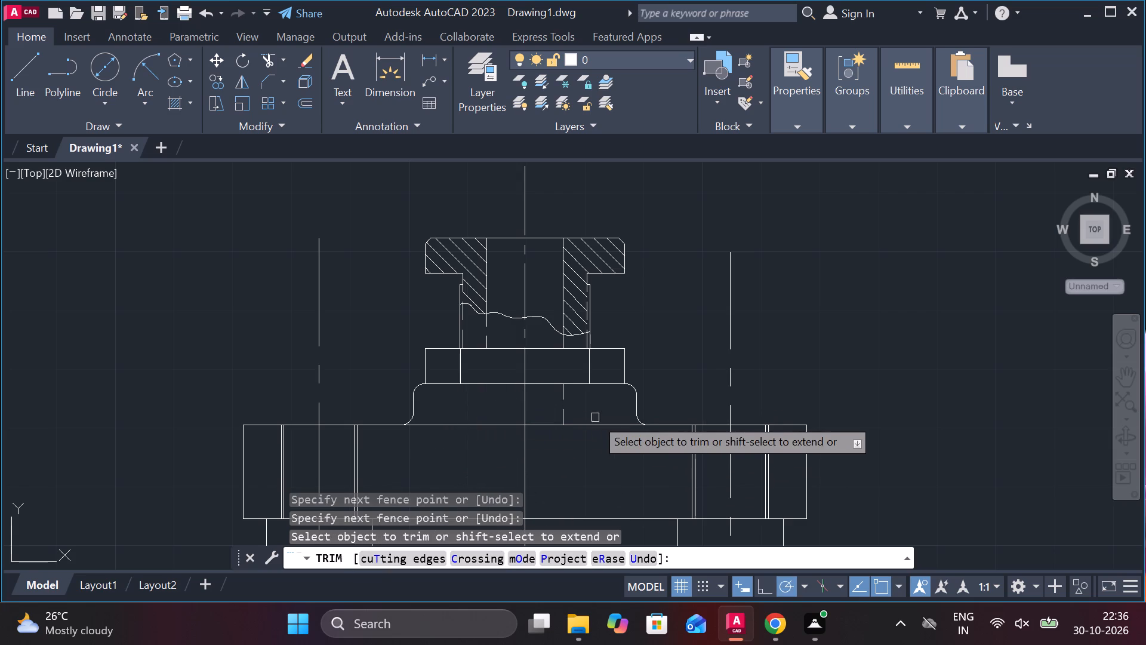
click(588, 412)
click(552, 407)
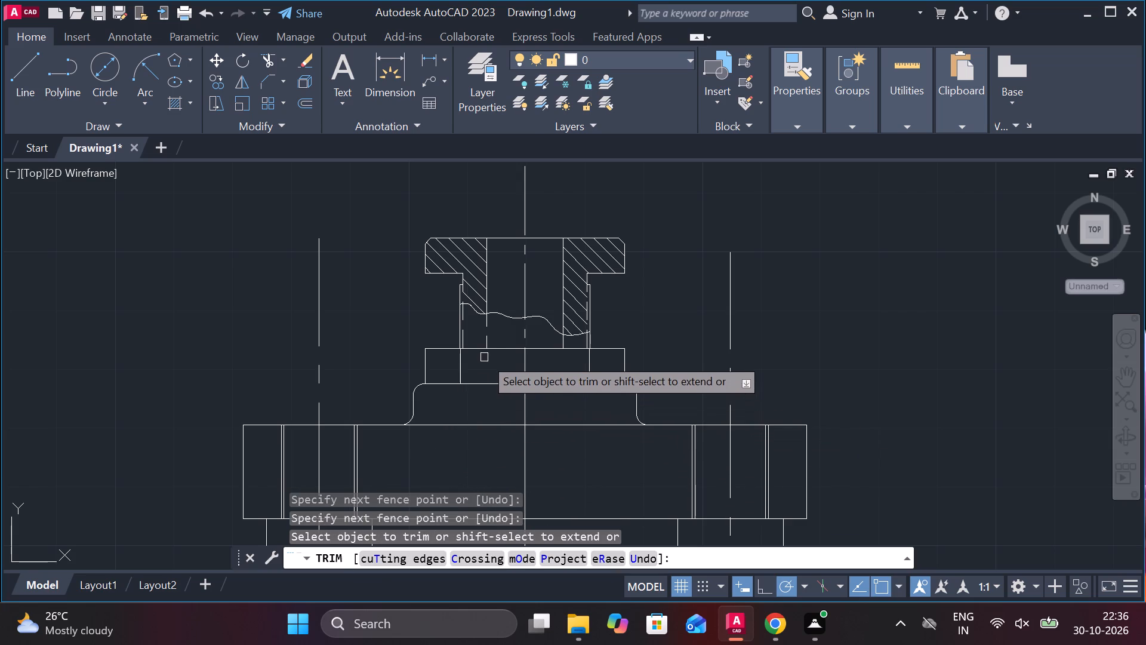
Trim the shank's left dashed line below the break line, and remove the right hatch and the break line beyond the left wall.
scroll(468, 357, up, 1)
click(458, 317)
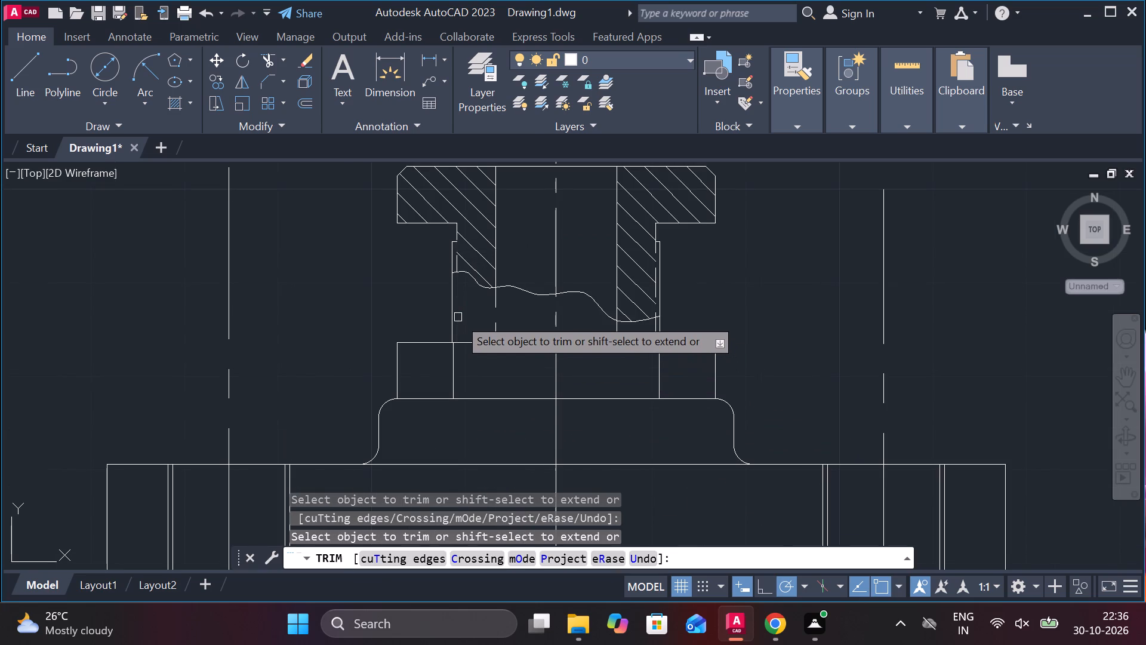
click(535, 293)
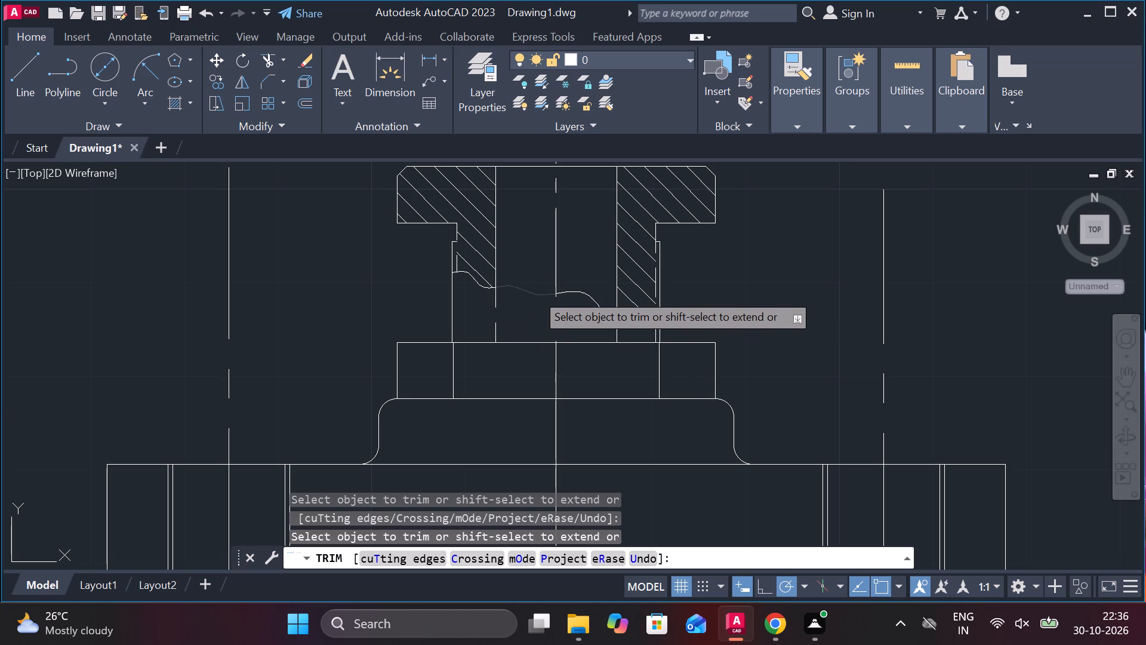
click(588, 293)
click(640, 285)
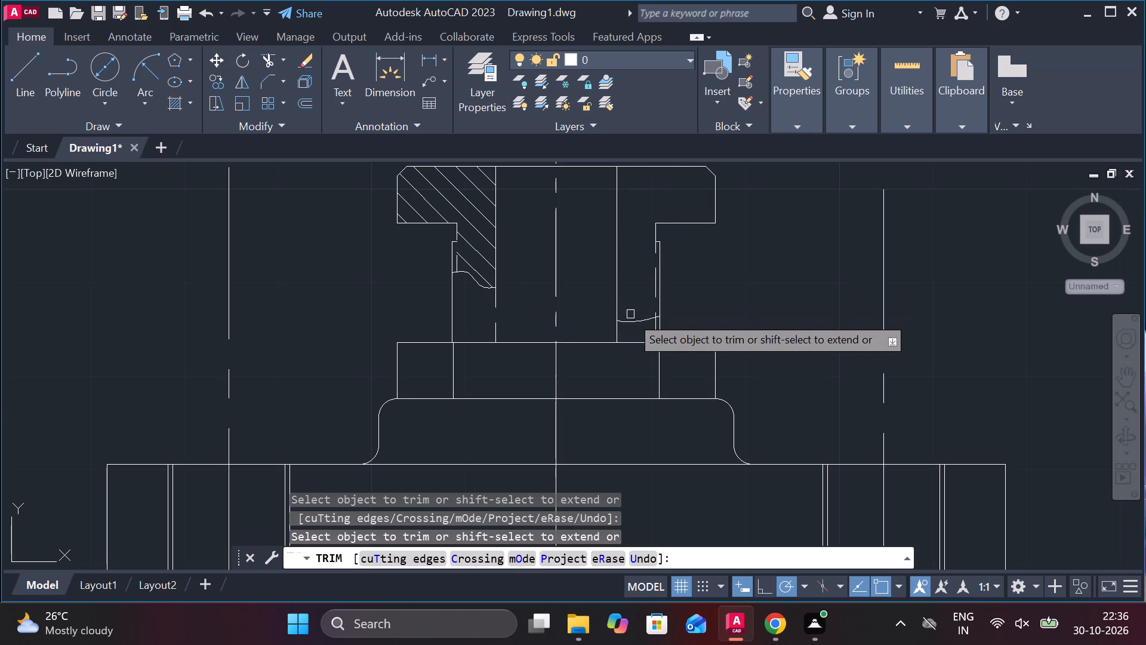
click(630, 324)
click(651, 321)
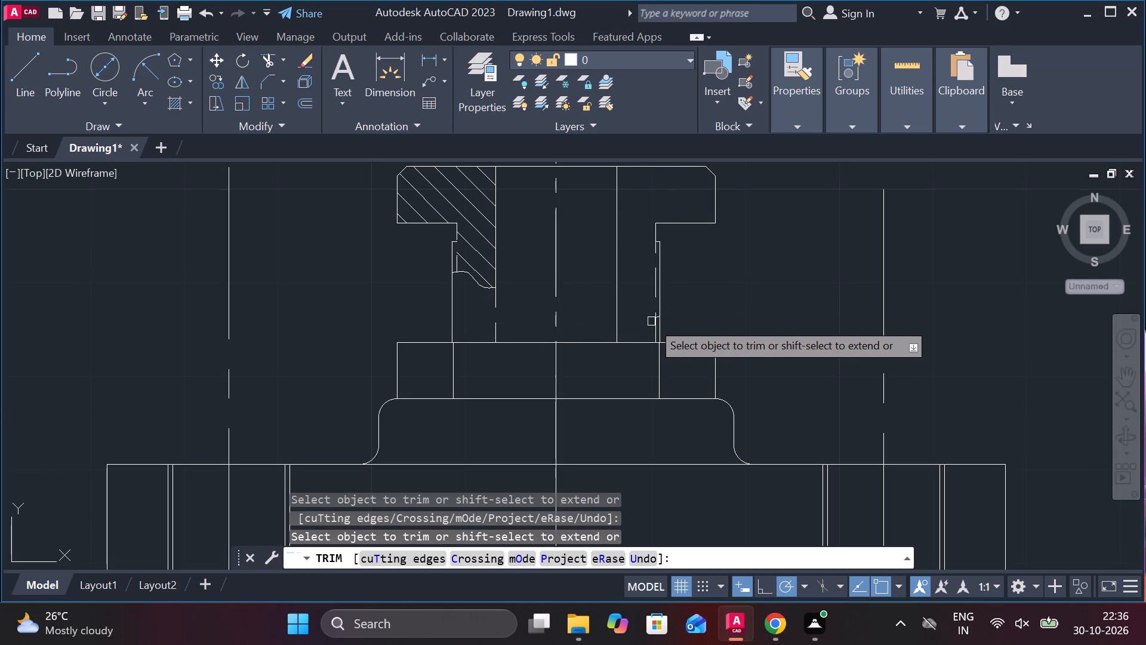
Trim away the dashed vertical line along the right side of the screw's shank.
scroll(651, 321, up, 2)
click(652, 329)
click(655, 317)
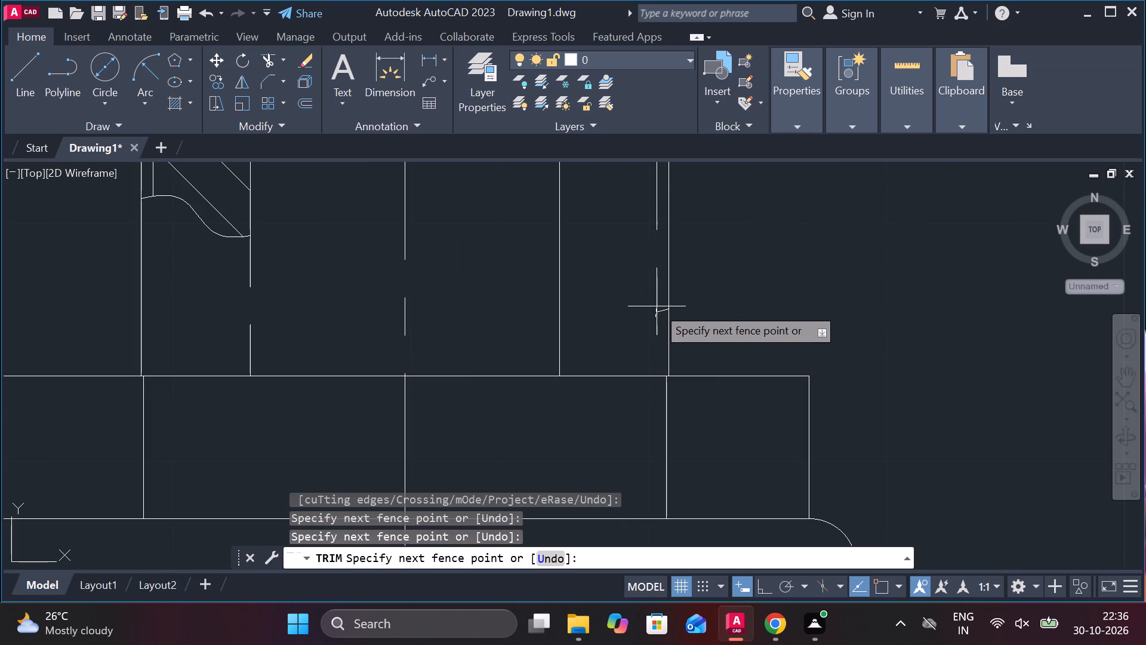
click(657, 306)
click(656, 314)
click(659, 312)
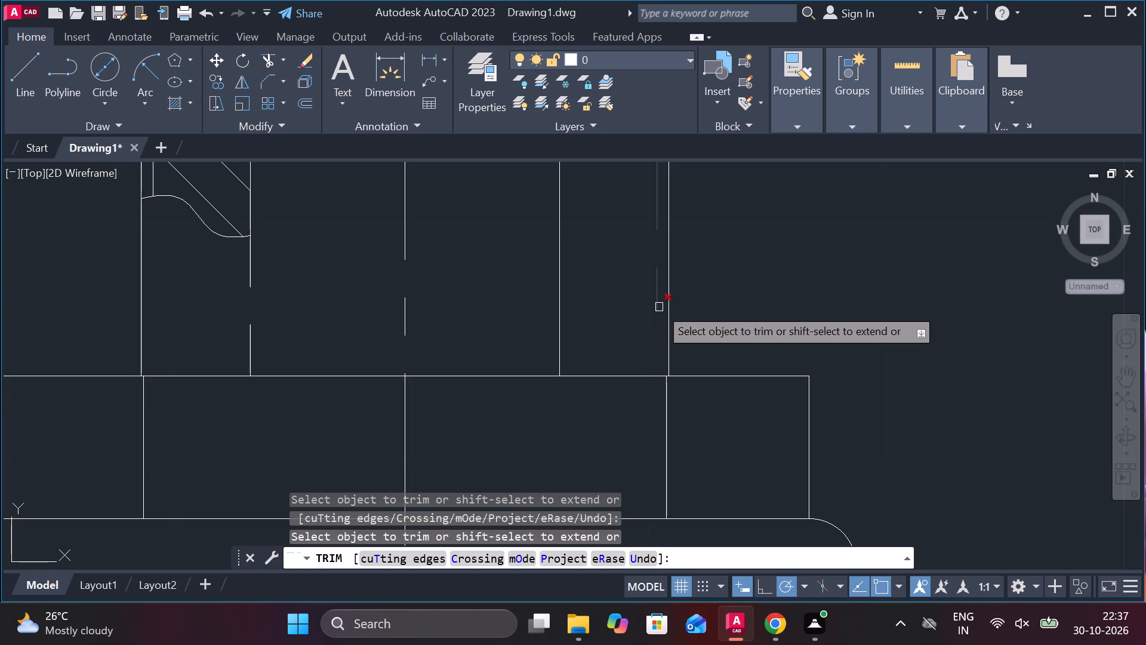
click(659, 307)
Erase the remaining break line segment and the hatch from the screw's left wall.
scroll(645, 309, down, 2)
scroll(451, 273, up, 1)
middle_drag(503, 297, 504, 305)
click(491, 251)
click(486, 247)
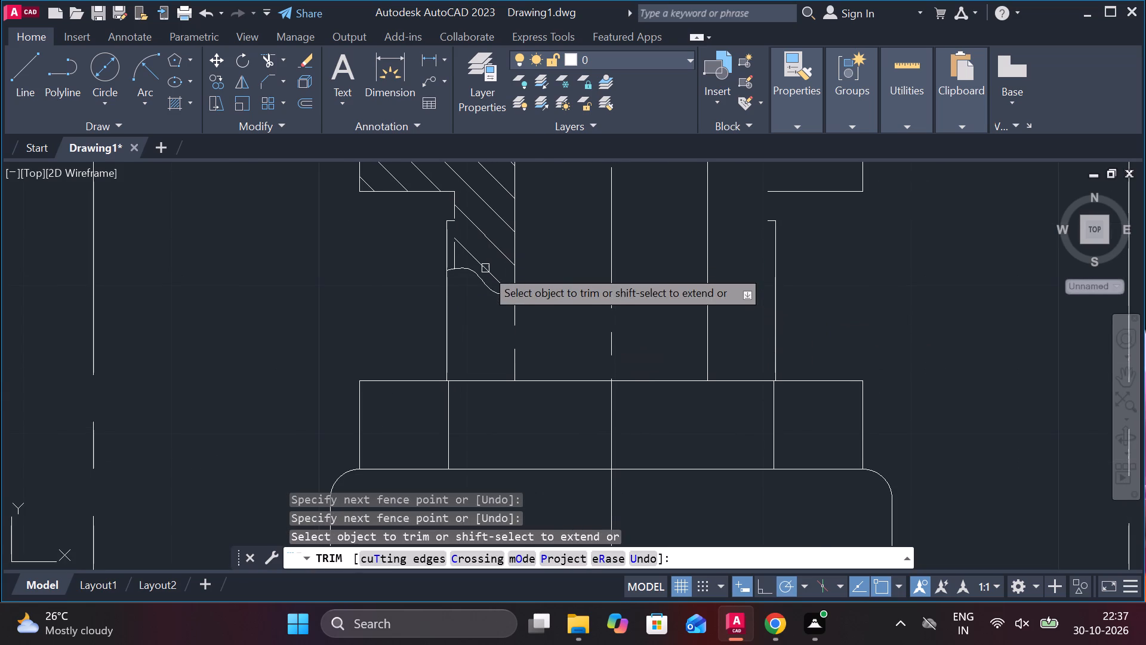
key(Escape)
click(482, 277)
text(e)
key(space)
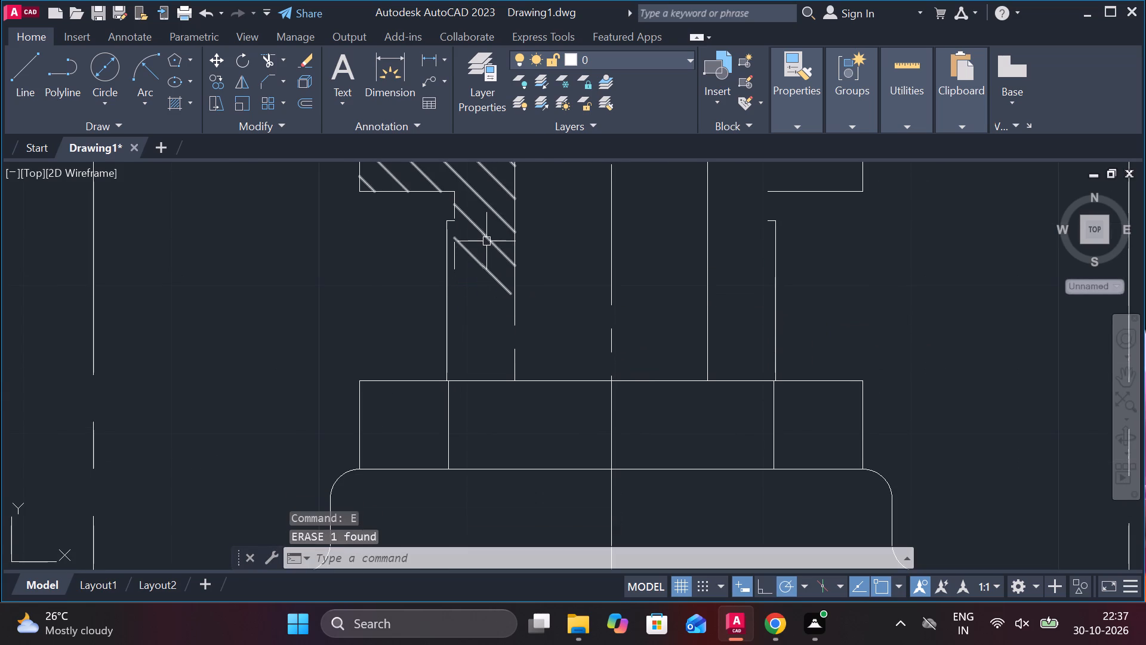
click(488, 241)
text(e)
key(space)
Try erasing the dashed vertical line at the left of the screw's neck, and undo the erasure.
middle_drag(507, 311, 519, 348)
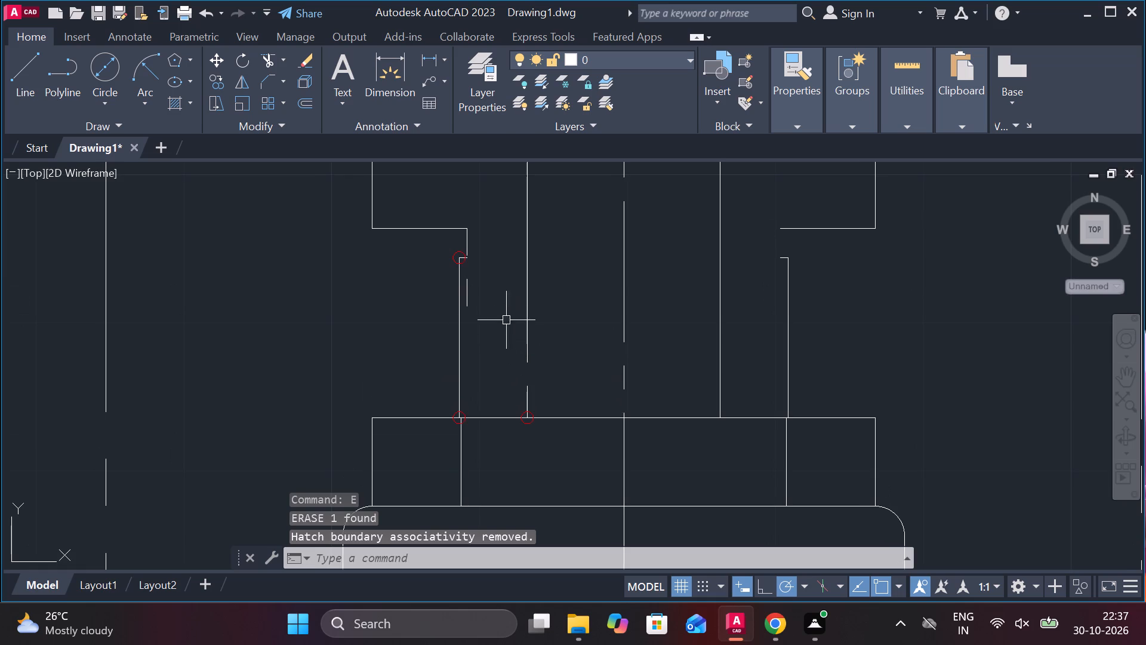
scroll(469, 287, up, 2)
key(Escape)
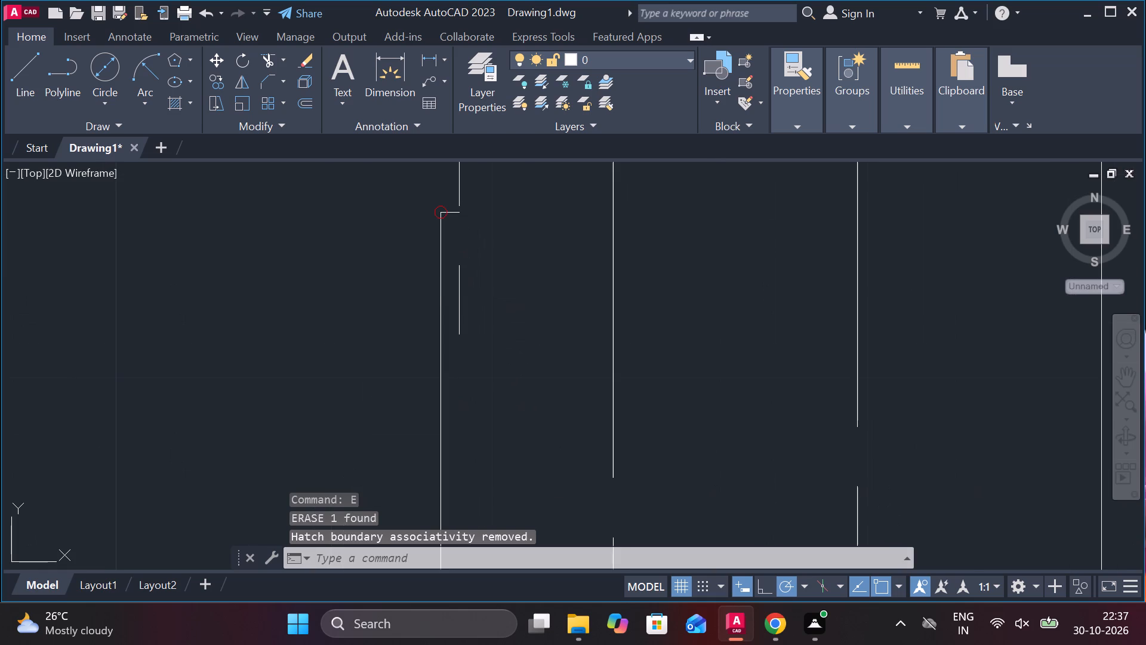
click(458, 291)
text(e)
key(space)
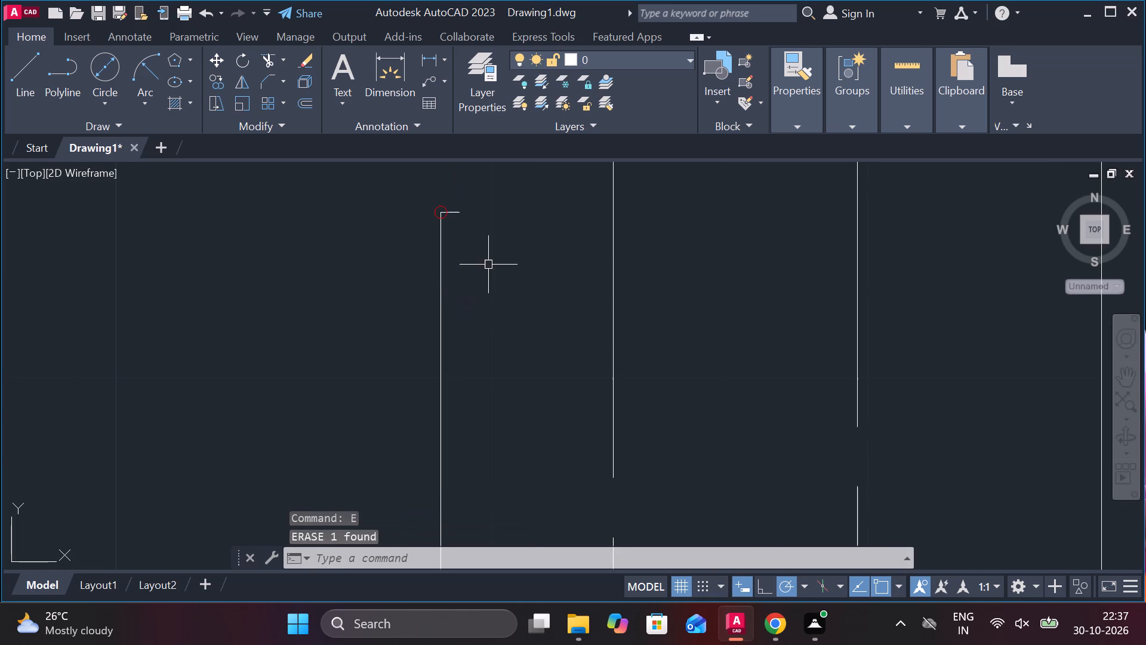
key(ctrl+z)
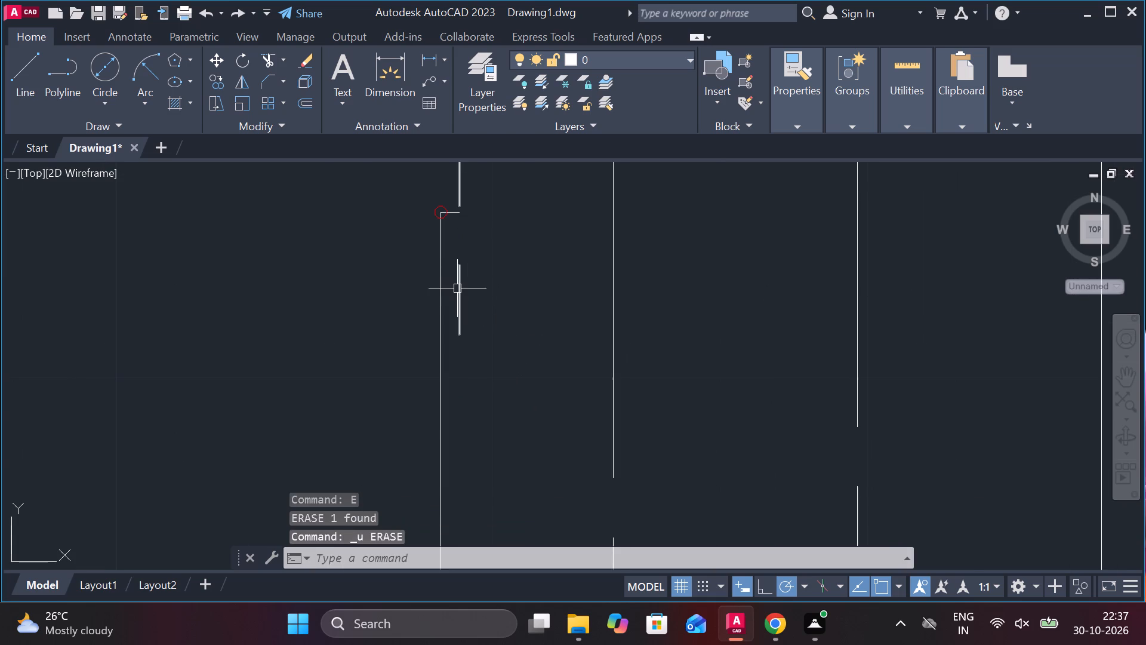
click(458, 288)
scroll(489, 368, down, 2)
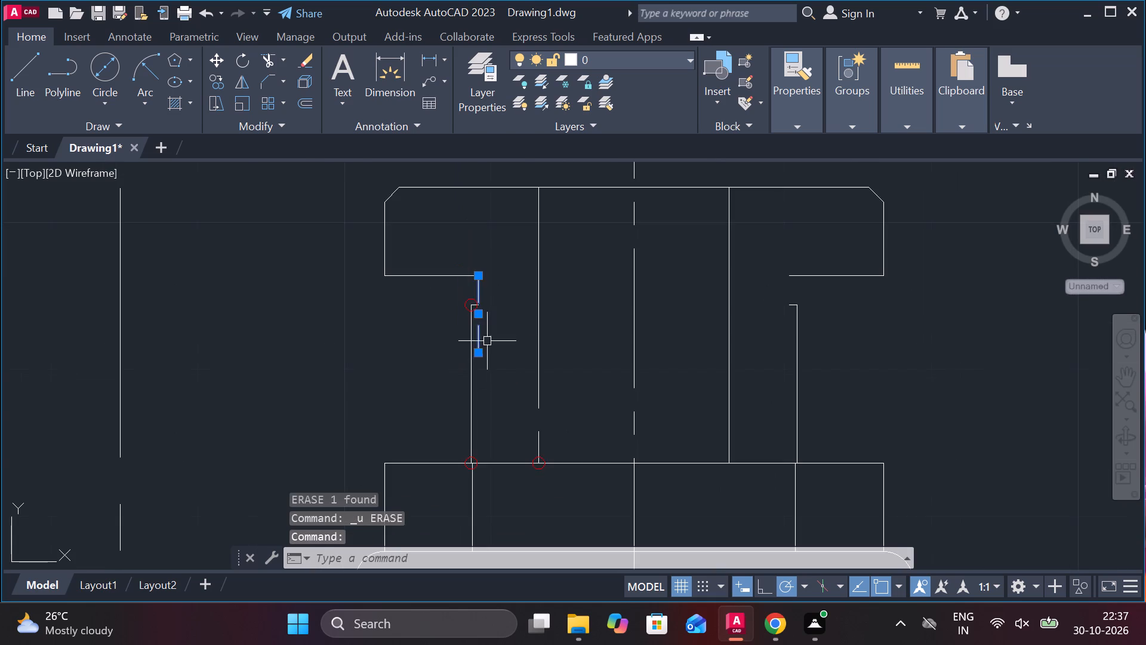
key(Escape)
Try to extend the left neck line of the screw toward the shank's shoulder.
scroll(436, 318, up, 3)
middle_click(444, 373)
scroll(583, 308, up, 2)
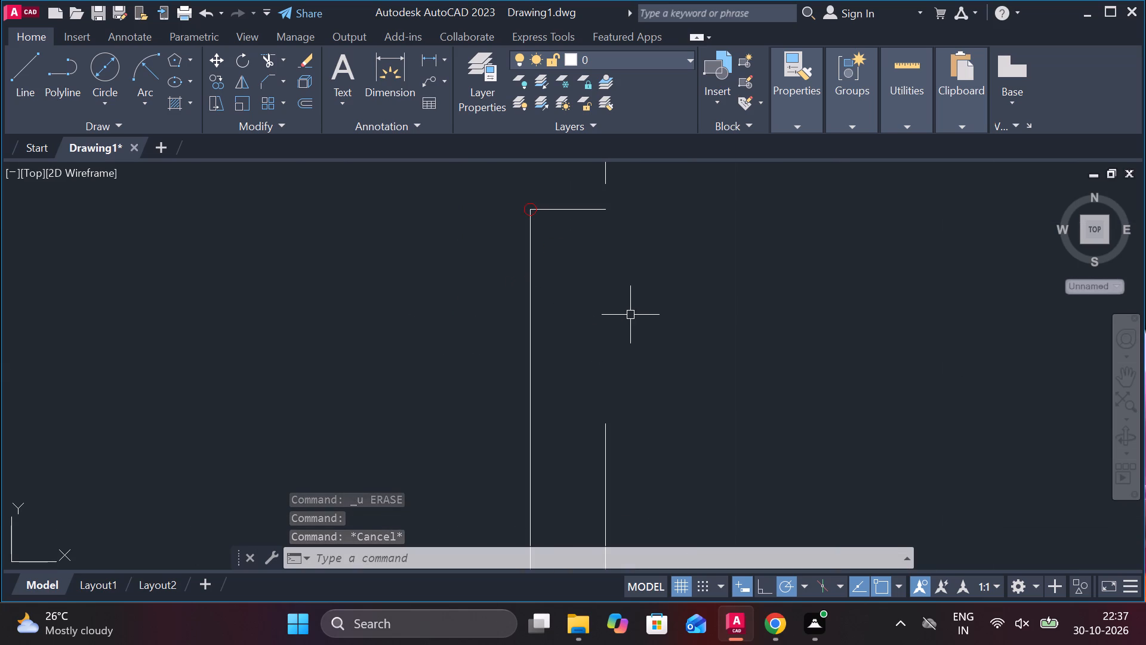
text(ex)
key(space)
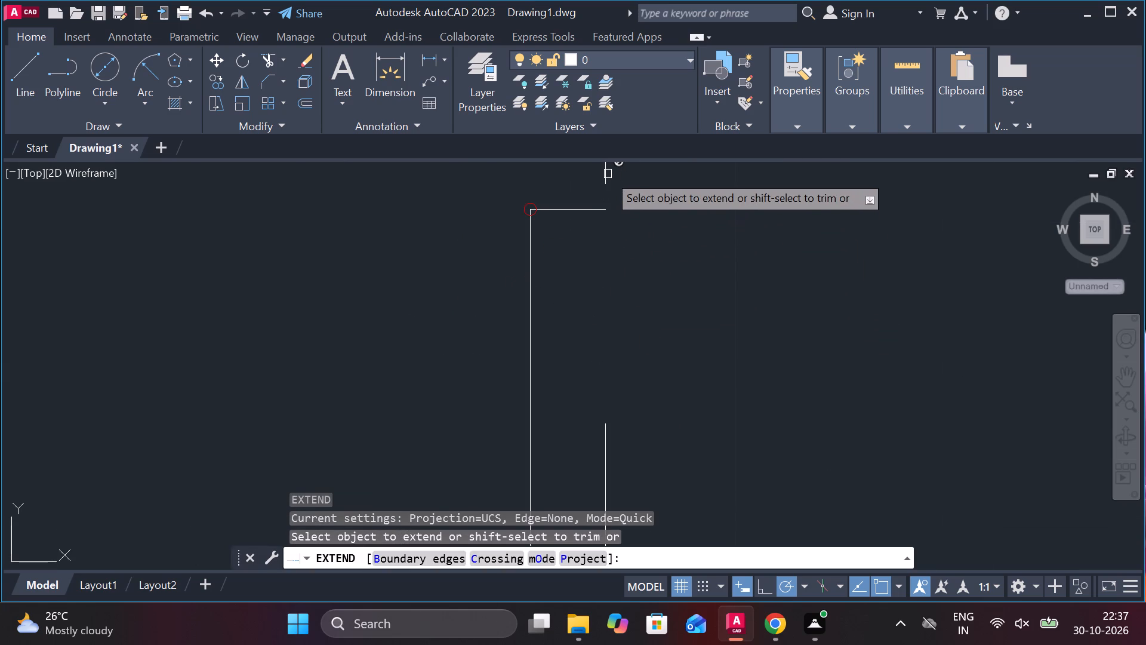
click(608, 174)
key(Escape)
Draw a short vertical line from the left shoulder's inner end up to the end of the visible neck dash.
key(l)
key(Return)
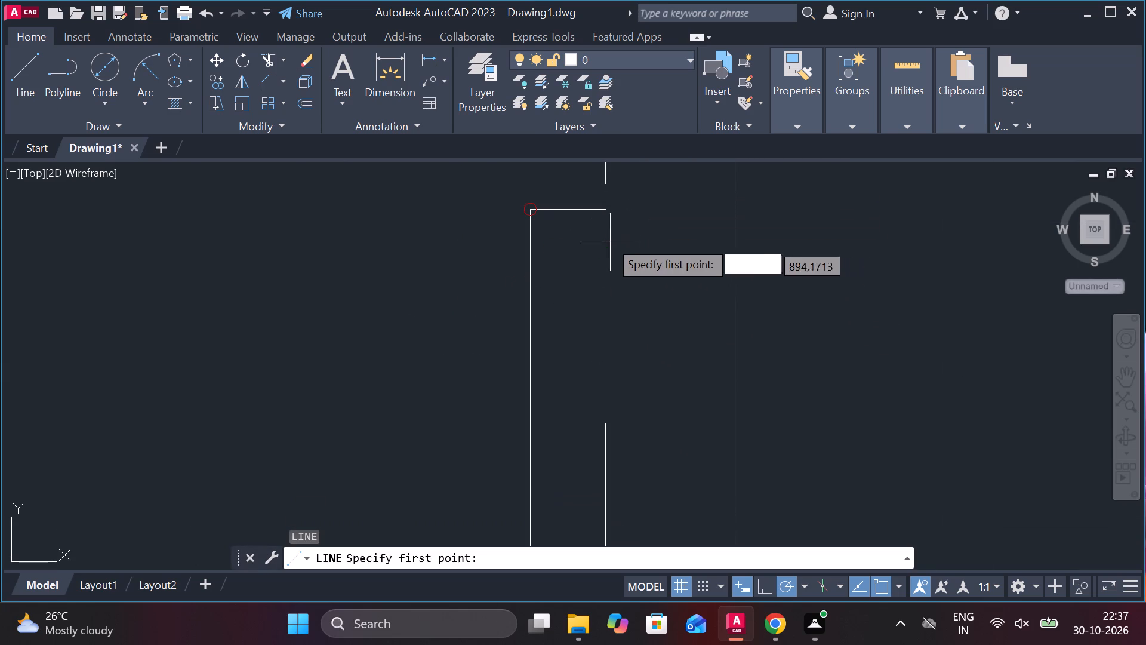
click(605, 212)
click(605, 183)
key(Escape)
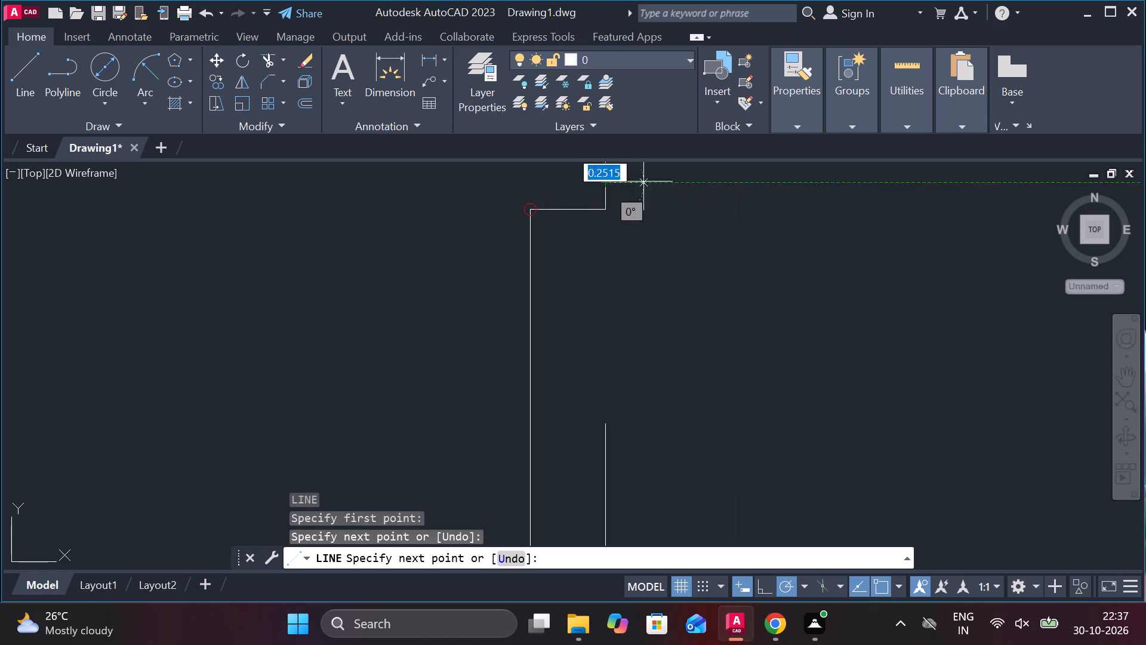
click(528, 203)
key(Escape)
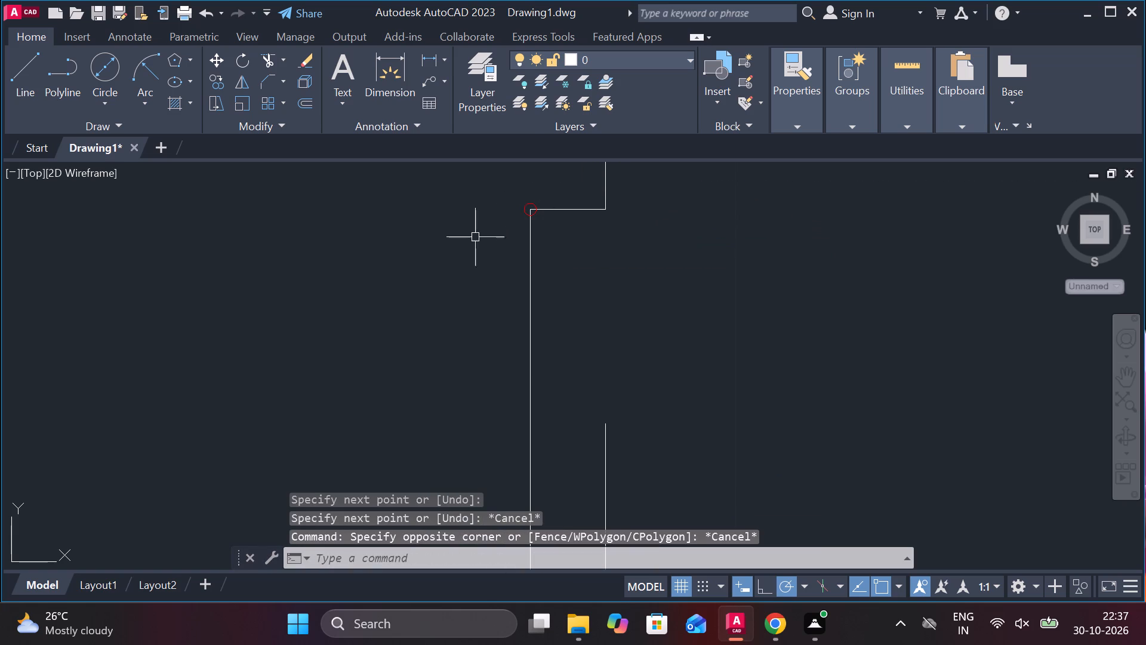
click(179, 96)
key(Escape)
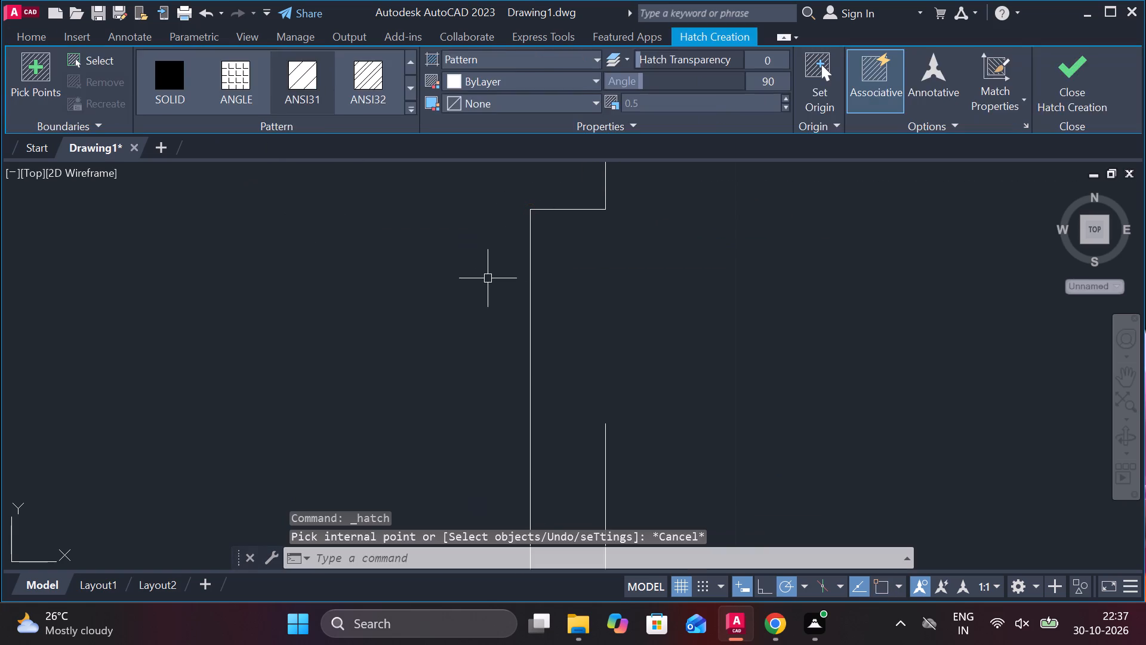
Erase the dashed vertical line running down from the screw head at the left of the neck.
scroll(566, 255, down, 2)
scroll(618, 325, down, 2)
click(602, 335)
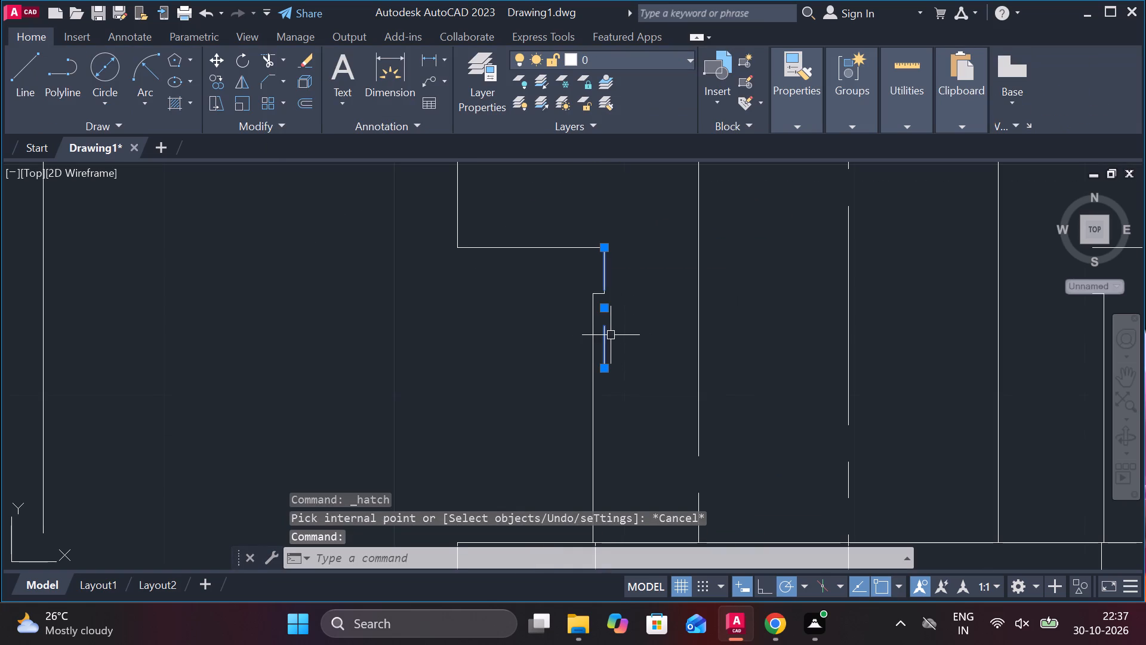
text(e)
key(space)
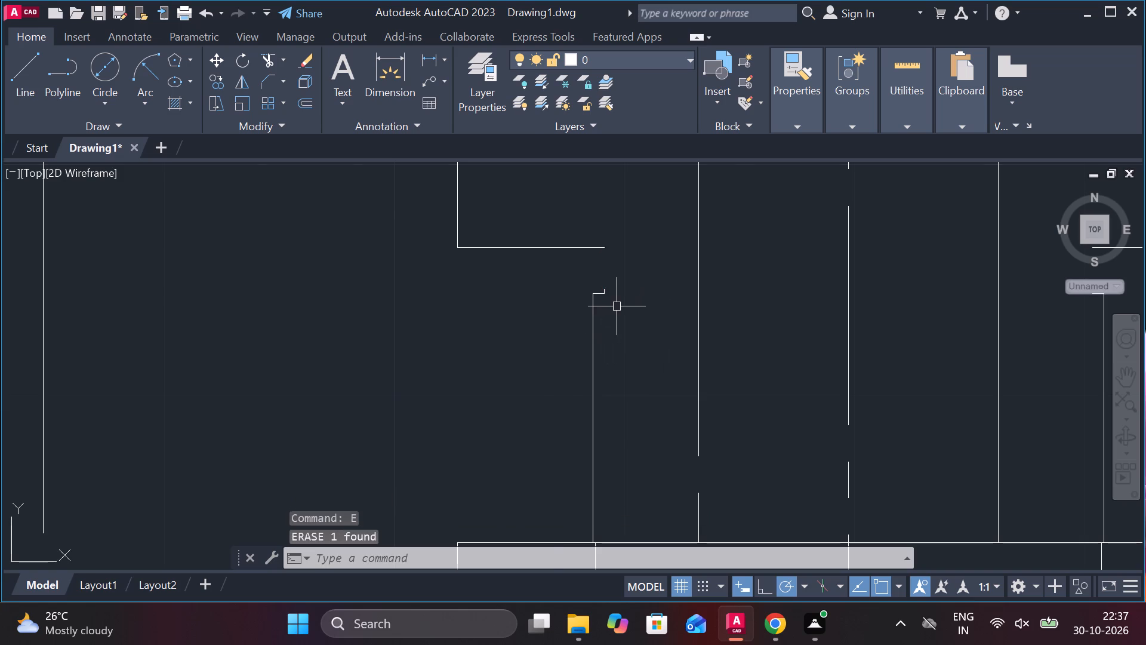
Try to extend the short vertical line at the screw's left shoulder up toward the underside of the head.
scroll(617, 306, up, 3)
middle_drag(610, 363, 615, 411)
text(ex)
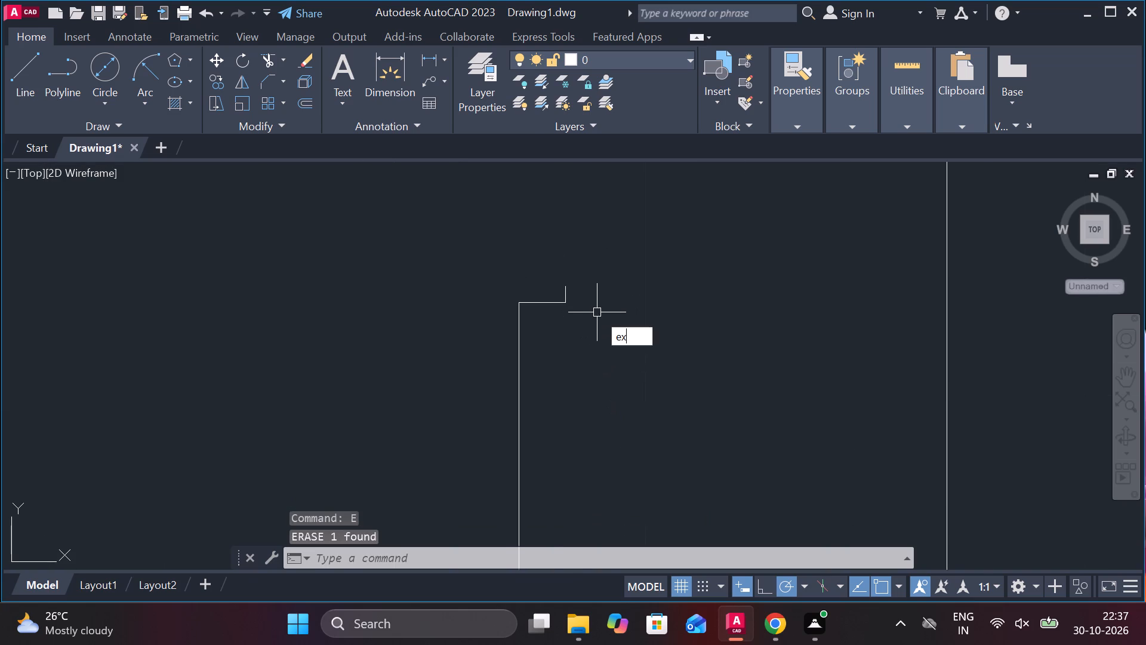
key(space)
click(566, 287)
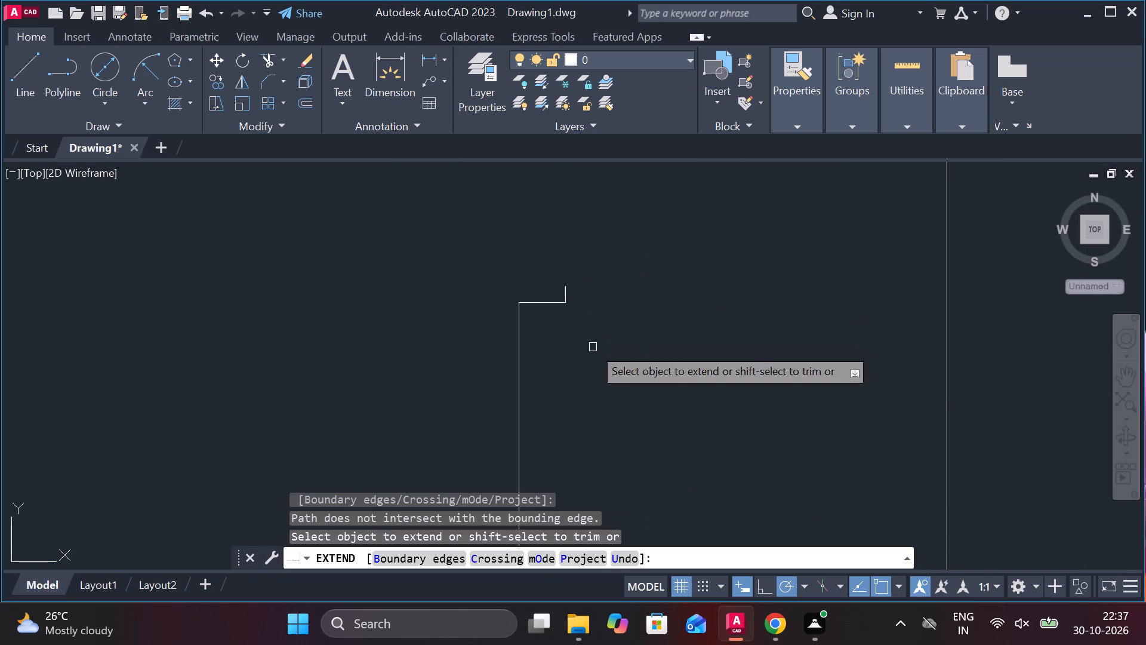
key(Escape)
Draw a vertical neck line from the inner end of the head's left underside down to the left shoulder.
key(l)
key(Return)
middle_drag(606, 220, 606, 241)
scroll(606, 254, down, 1)
click(585, 178)
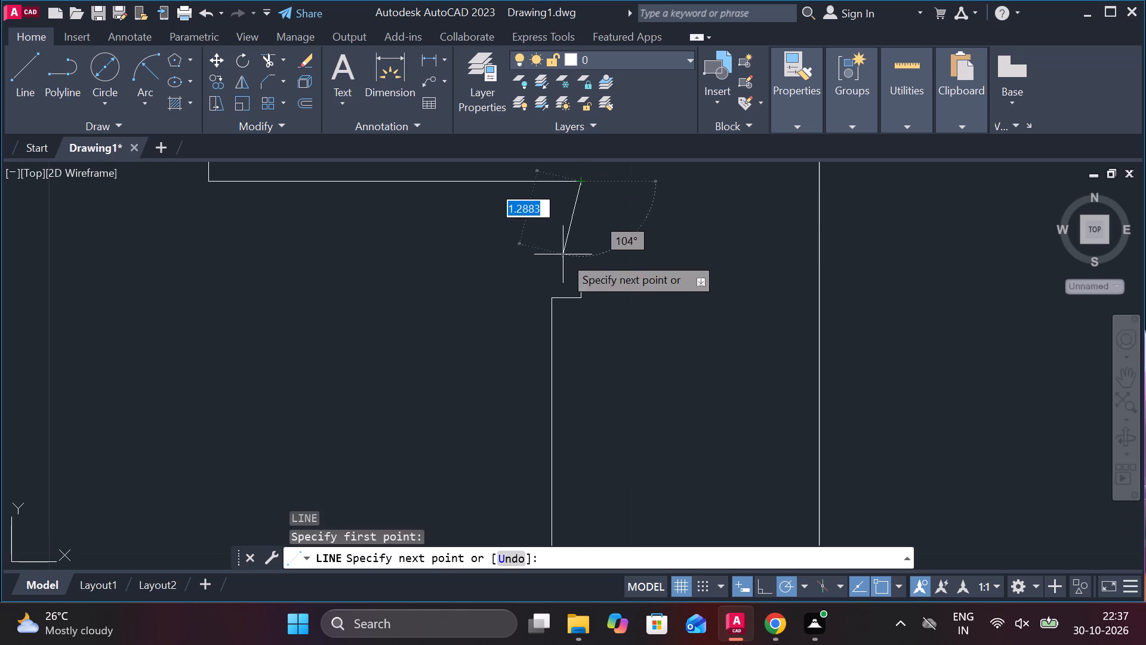
click(576, 287)
scroll(608, 278, down, 2)
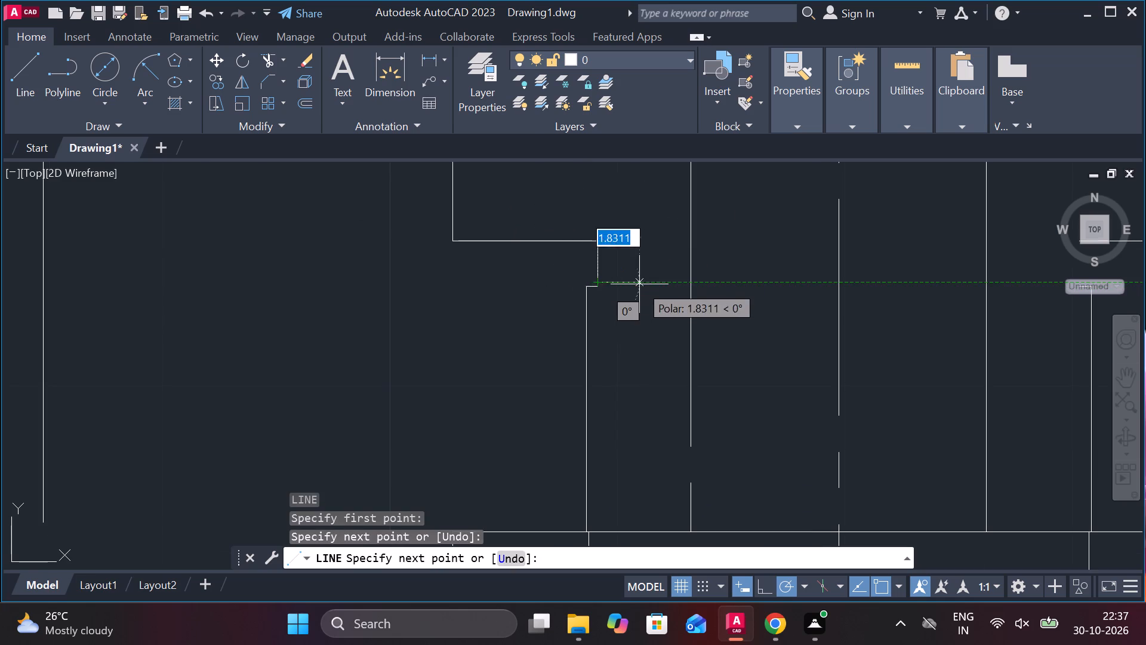
middle_drag(638, 284, 599, 284)
key(Escape)
Draw the matching vertical neck line from the inner end of the head's right underside down to the right shoulder.
middle_drag(724, 271, 318, 348)
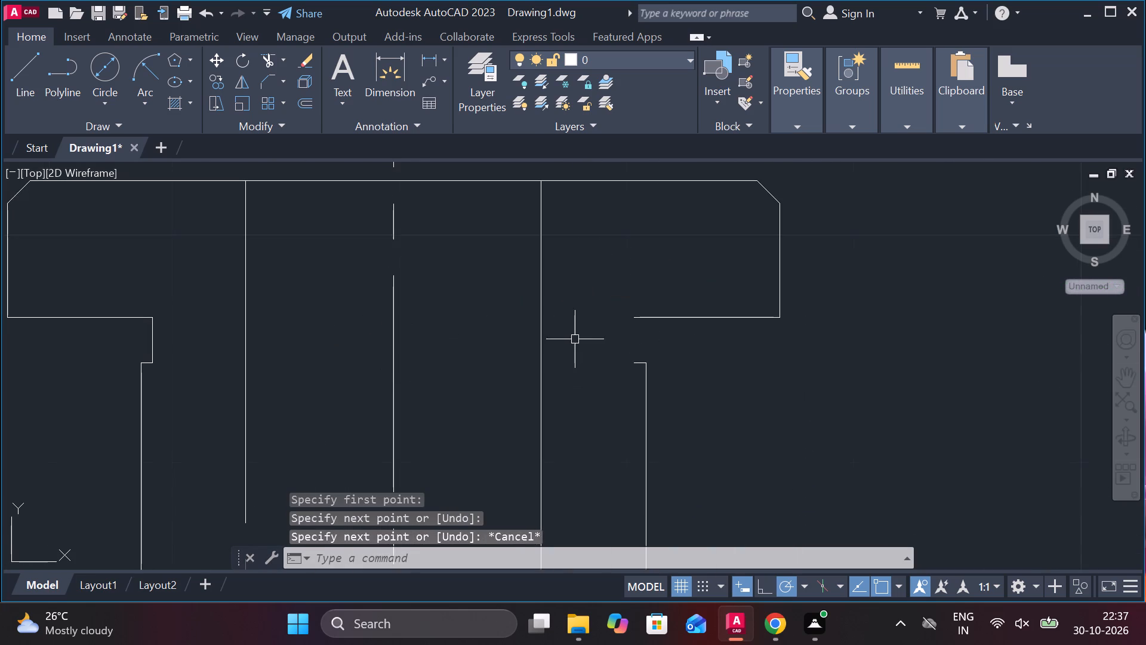
scroll(584, 339, up, 1)
key(l)
key(Return)
click(658, 304)
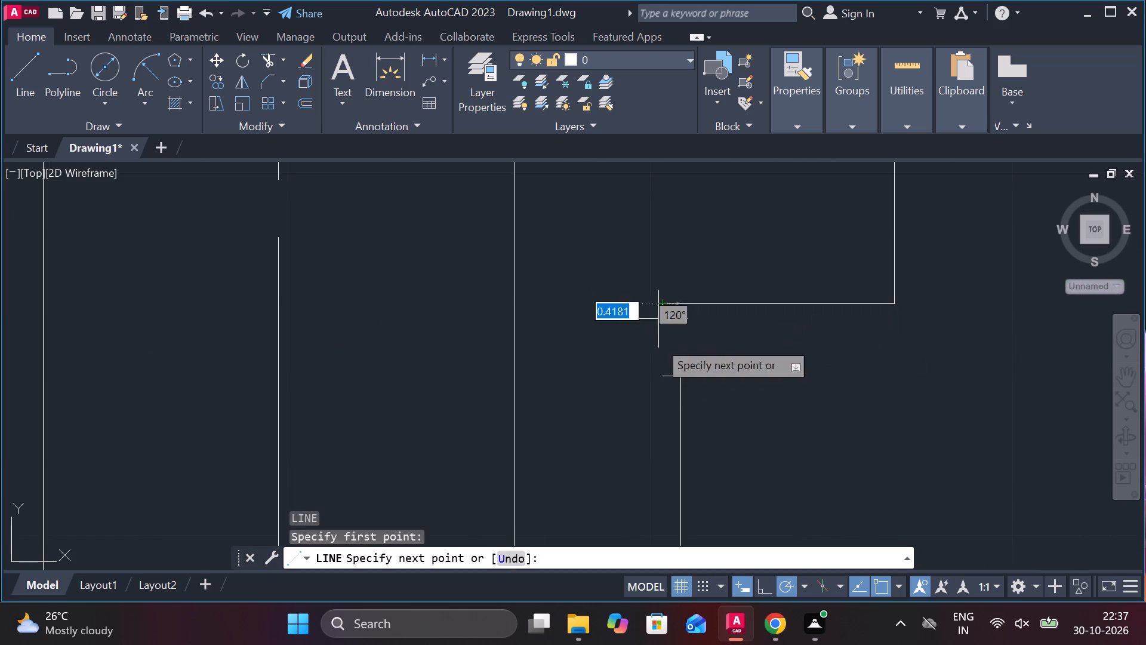
click(661, 375)
scroll(682, 372, down, 4)
key(Escape)
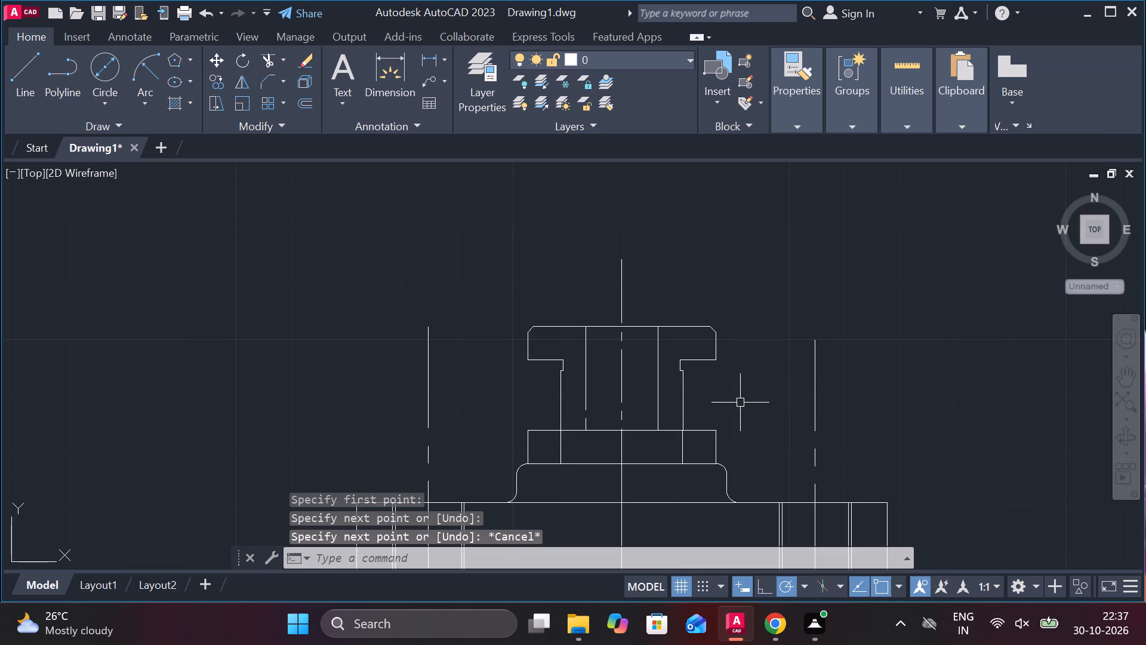
Draw a horizontal line across the screw at the shoulder, joining the lower ends of both neck lines.
scroll(667, 407, up, 2)
middle_drag(588, 398, 622, 267)
middle_drag(612, 275, 602, 324)
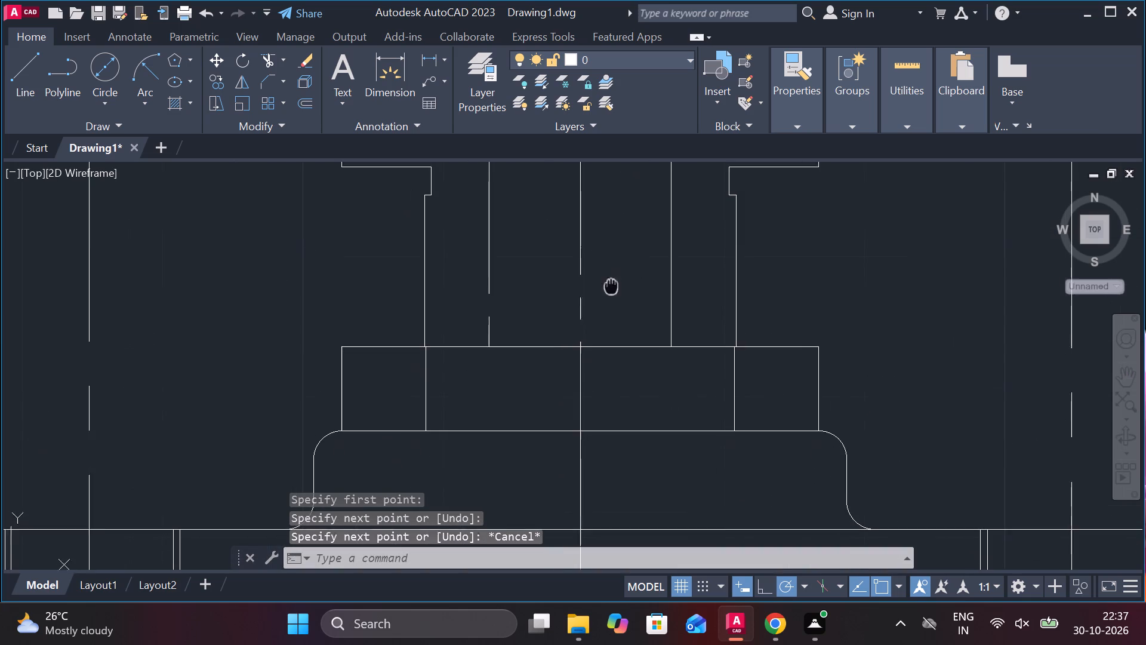
middle_drag(602, 324, 505, 477)
scroll(436, 374, down, 2)
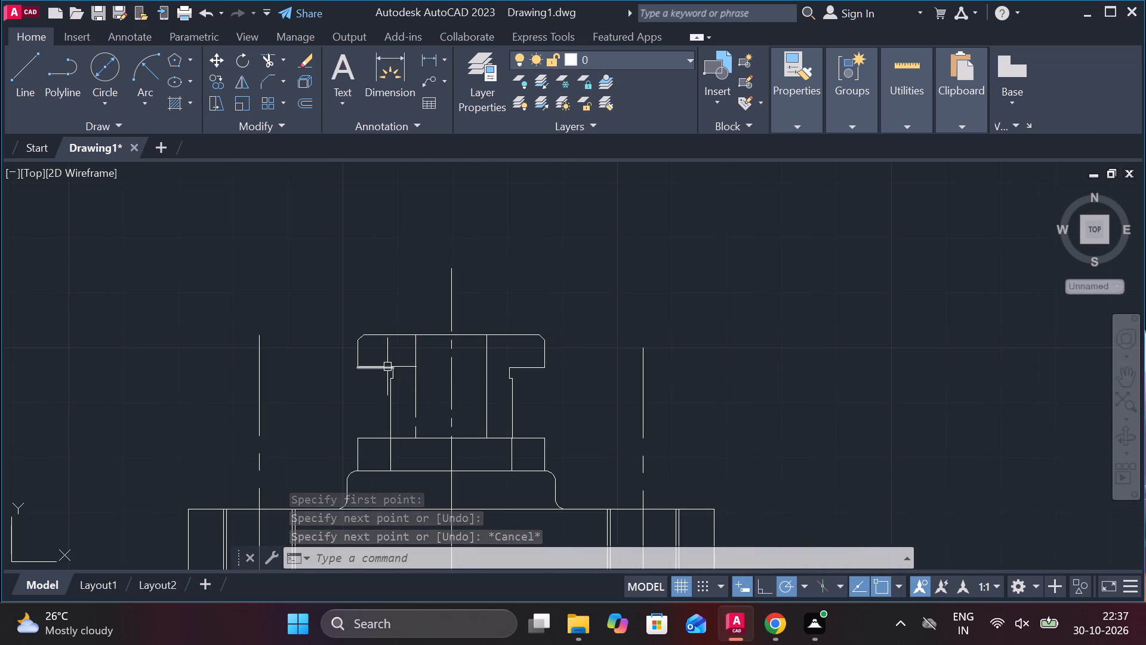
key(Escape)
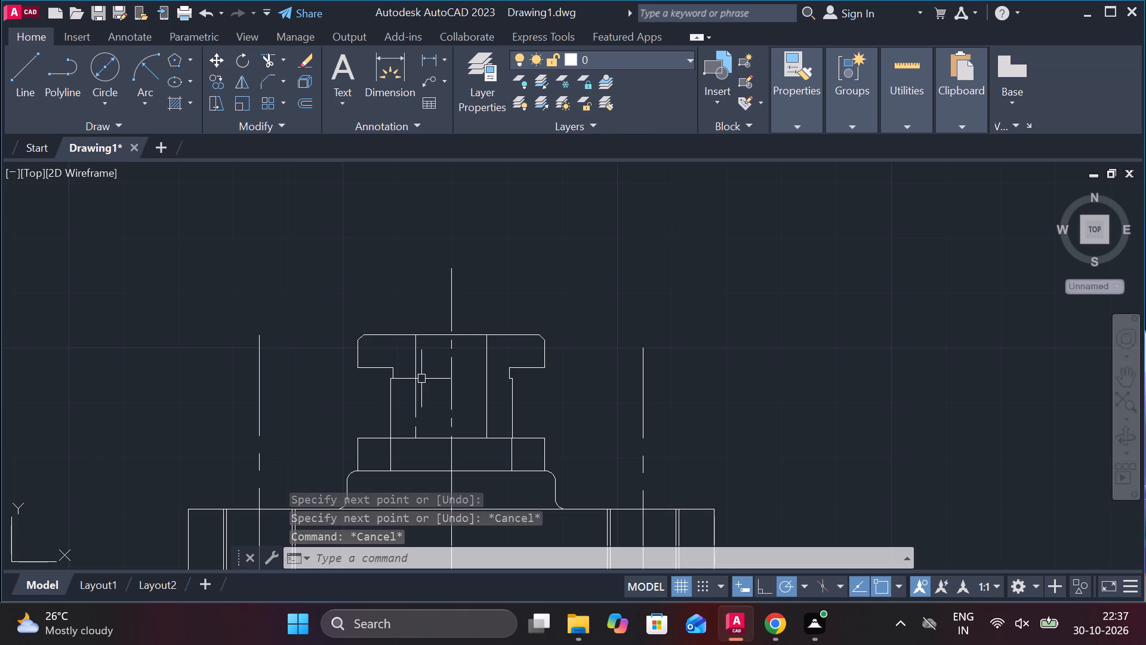
scroll(461, 382, up, 3)
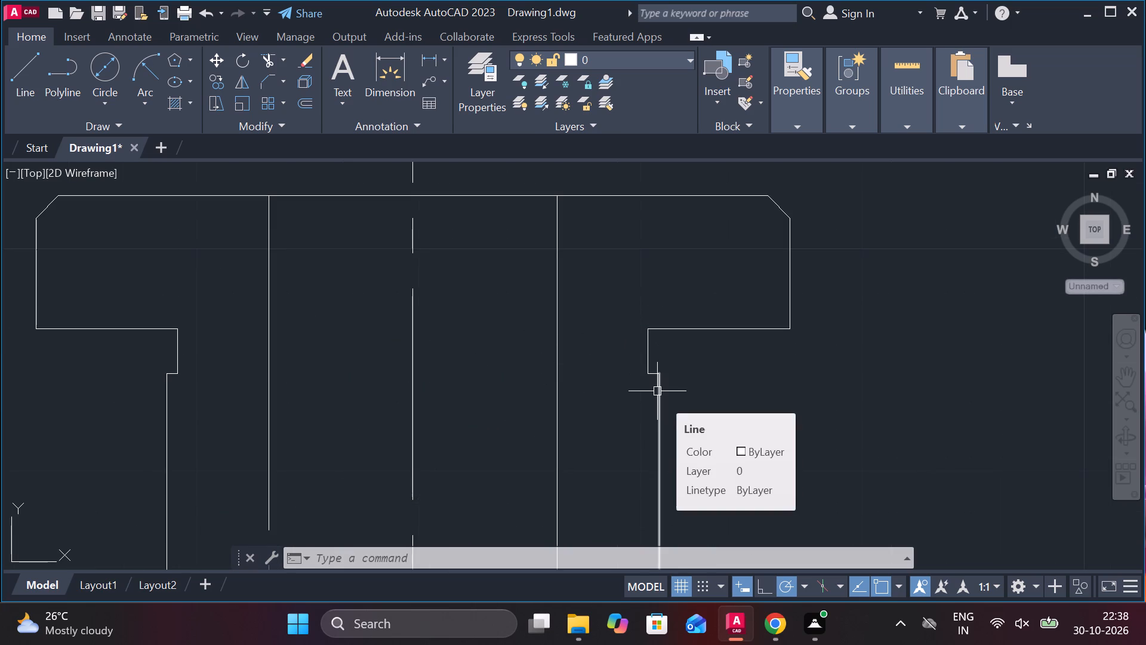
scroll(680, 380, down, 1)
key(Escape)
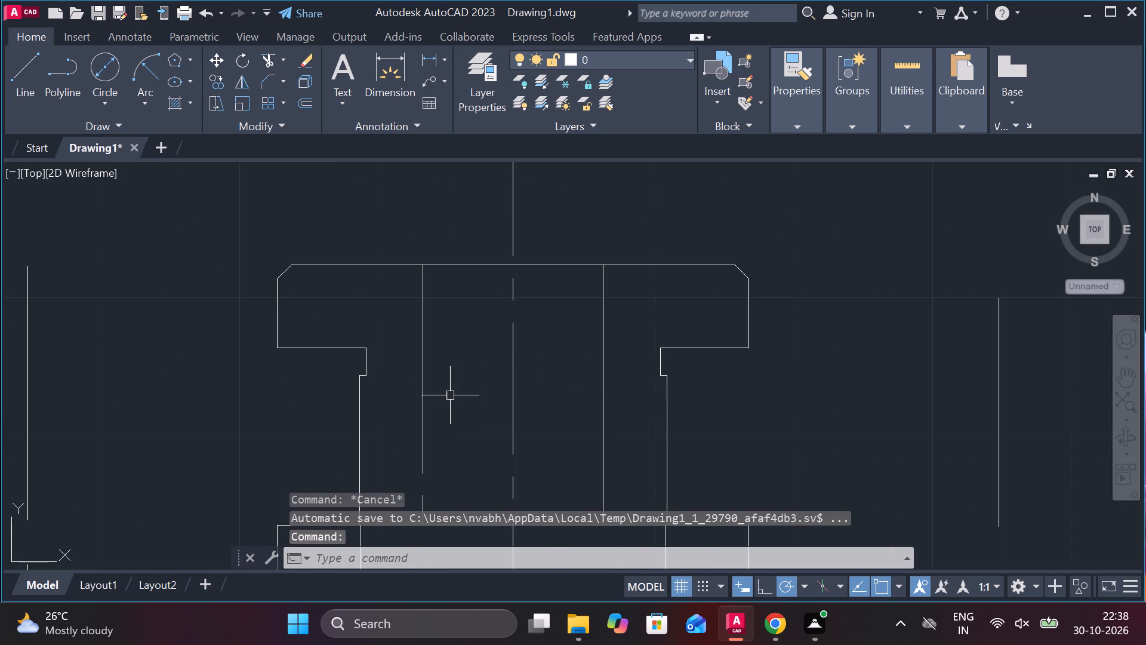
key(l)
key(Return)
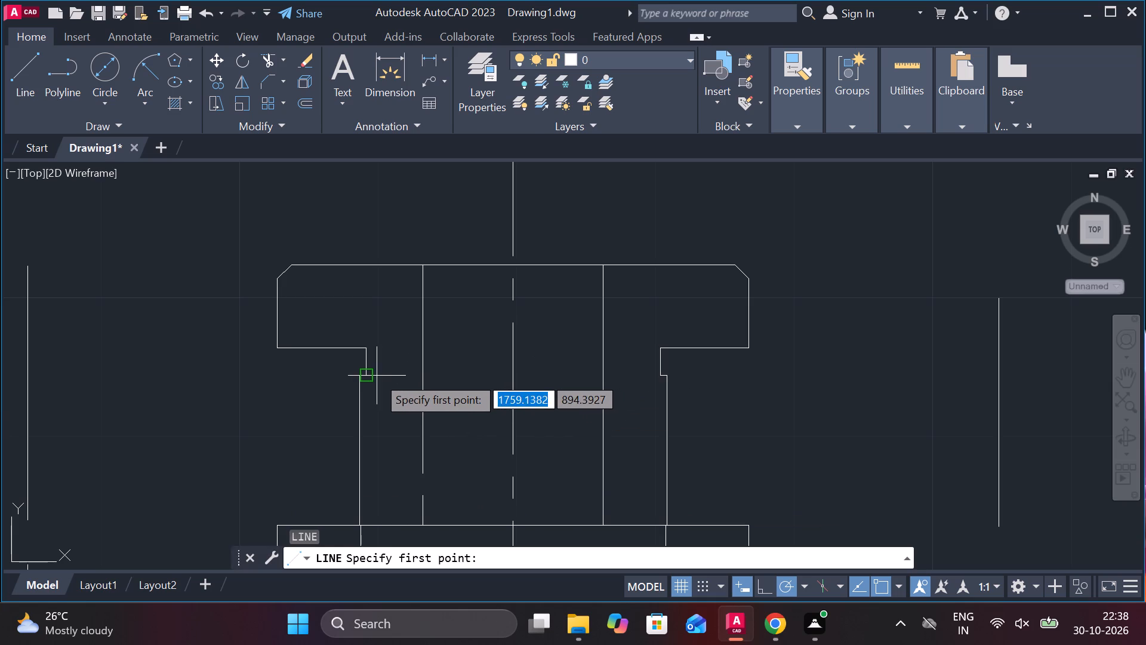
click(374, 376)
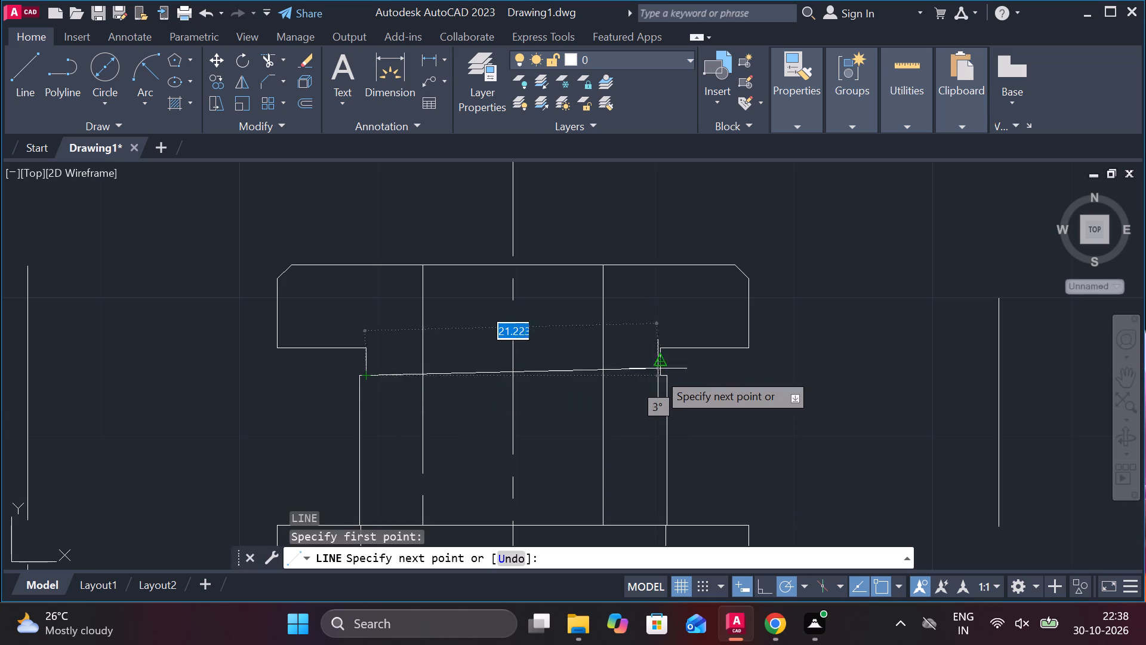
click(658, 377)
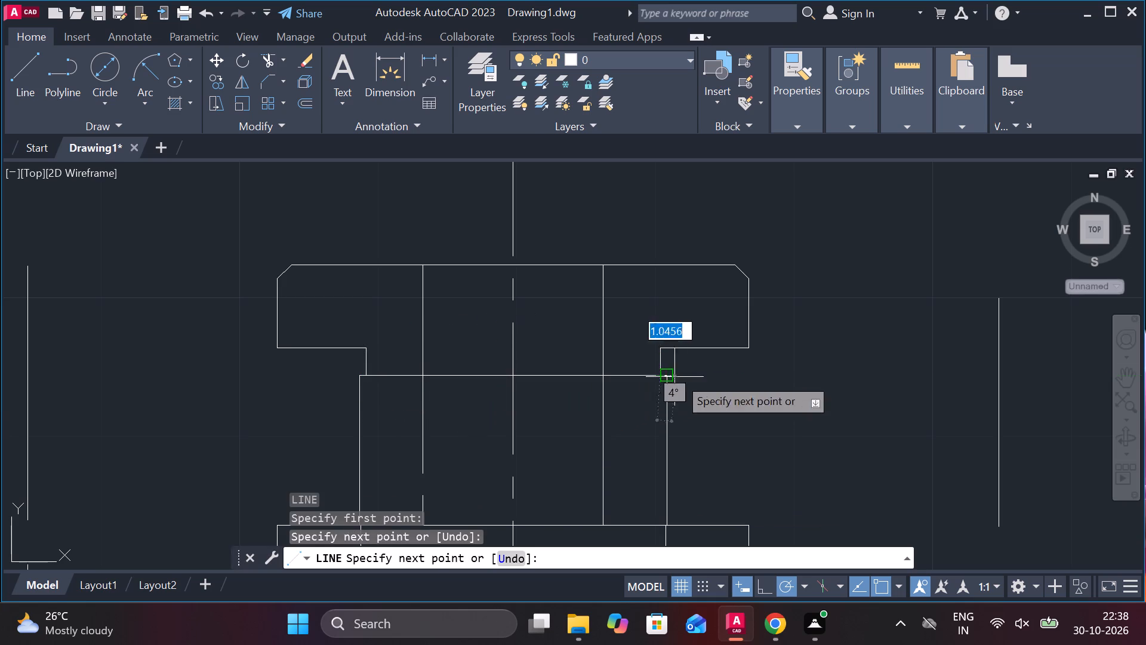
key(Escape)
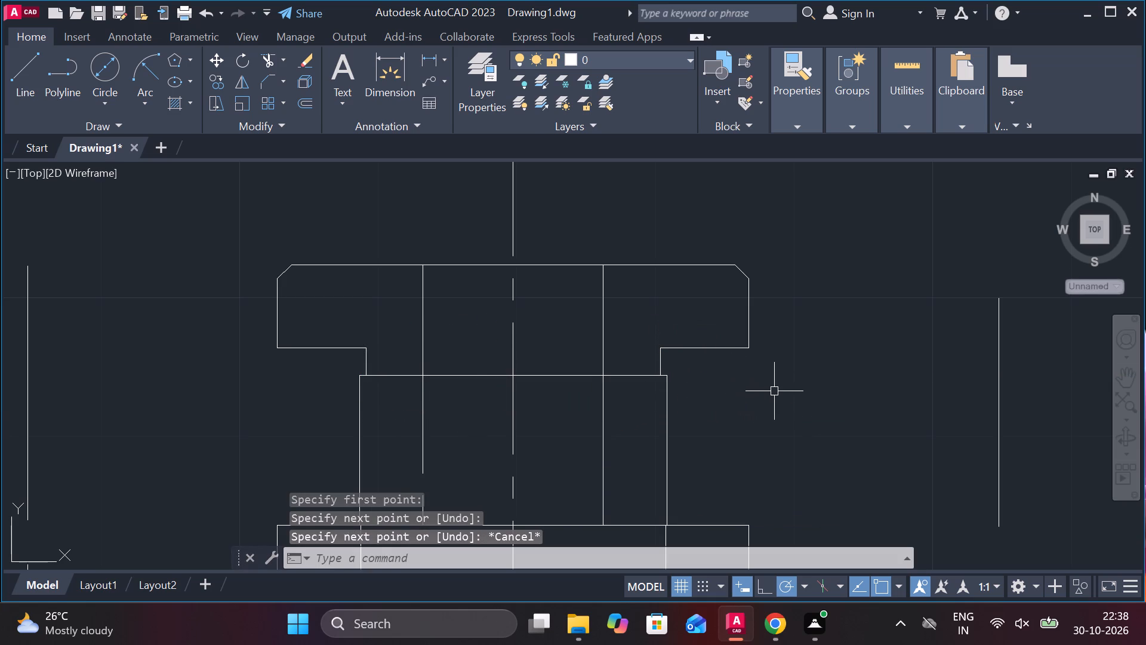
Stretch the head's left underside line across to the upper end of the right neck line.
click(347, 348)
click(367, 350)
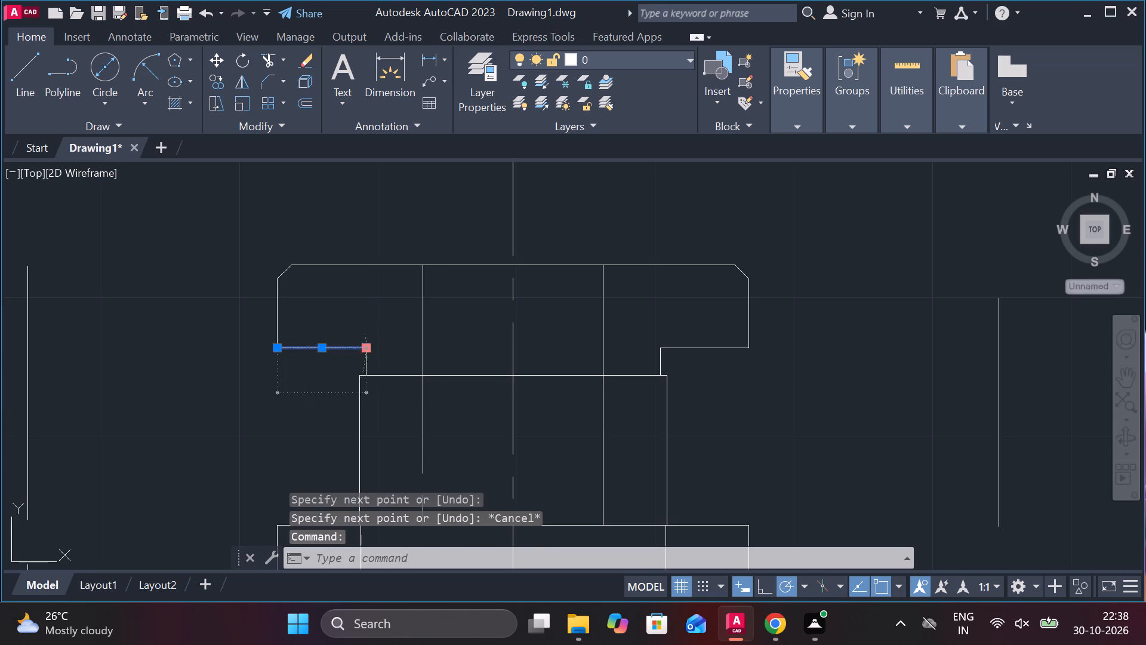
click(662, 352)
key(Escape)
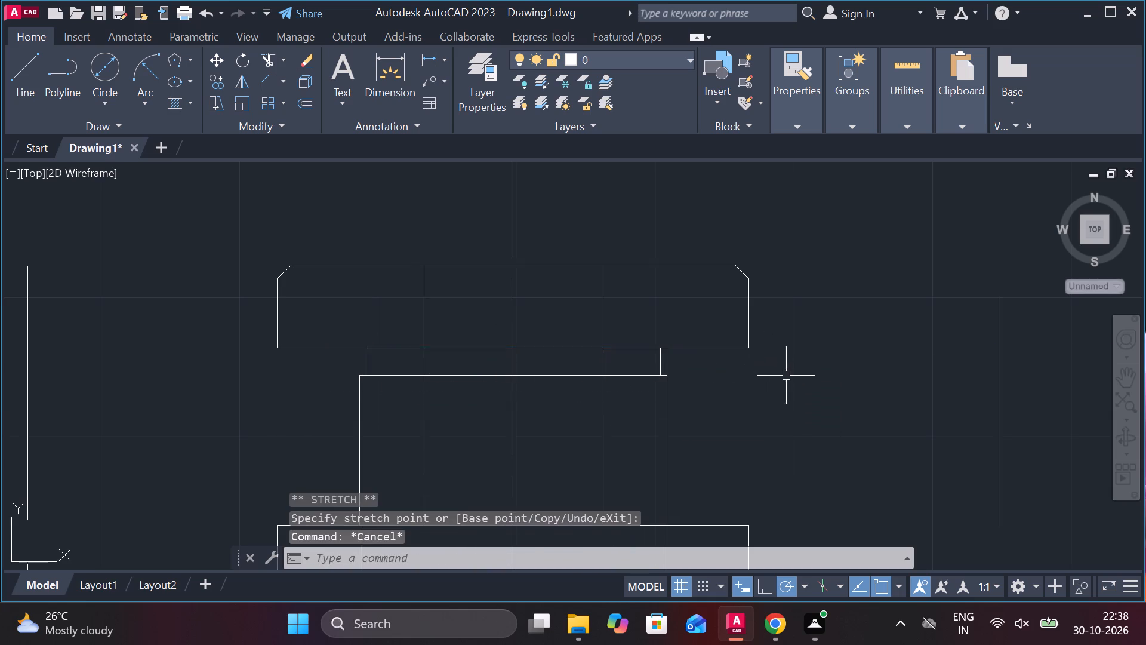
Examine the screw's head, neck and shank and where the shank enters the flange nut.
scroll(793, 379, down, 1)
middle_drag(797, 387, 842, 357)
scroll(823, 367, down, 2)
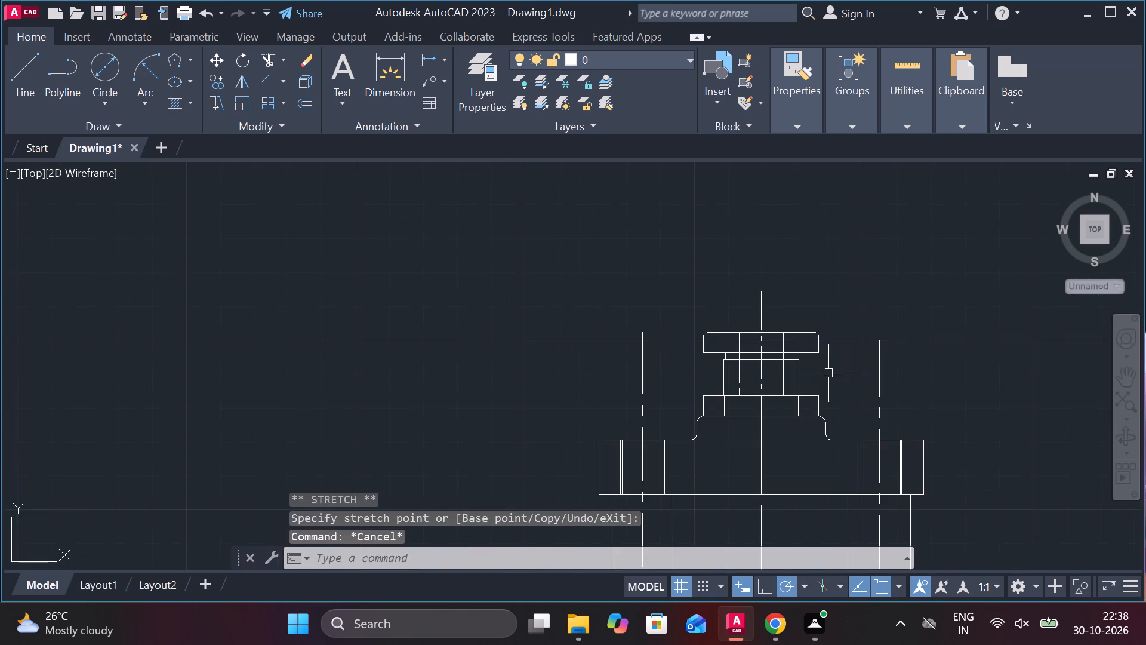
middle_drag(829, 373, 784, 333)
scroll(748, 318, up, 3)
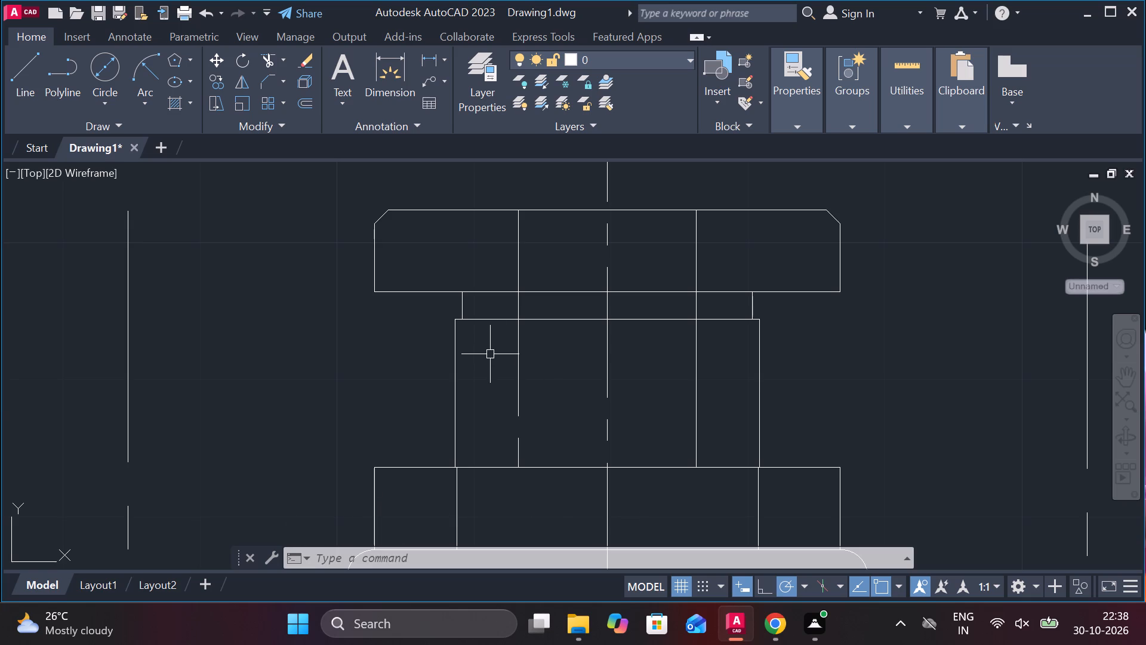
middle_drag(478, 380, 478, 261)
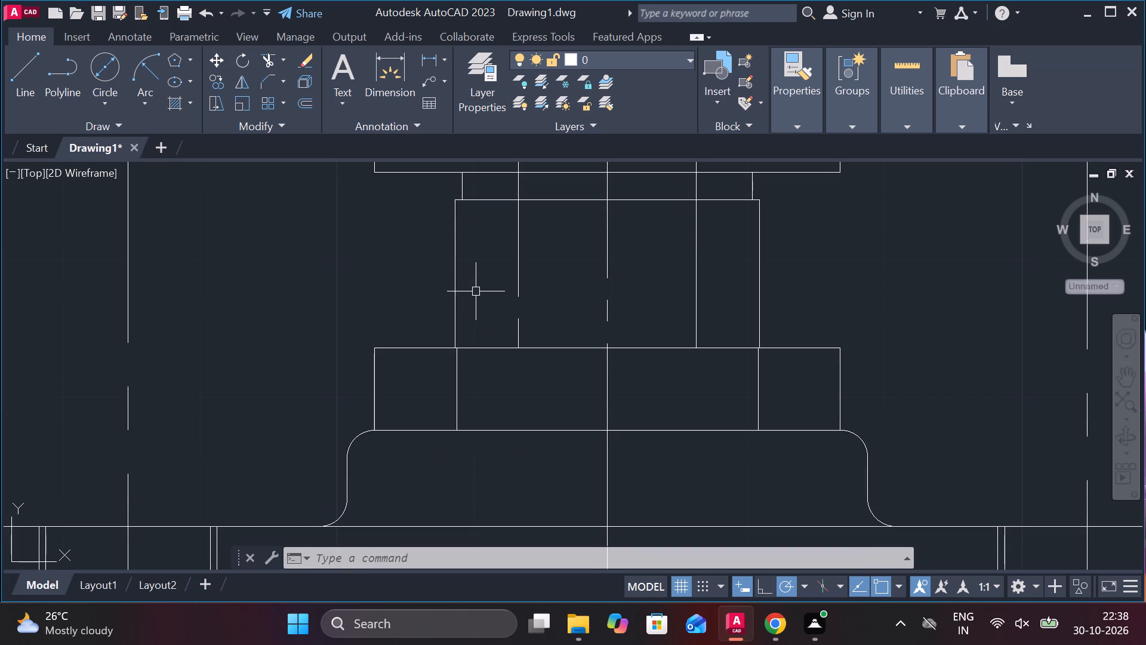
scroll(482, 294, down, 1)
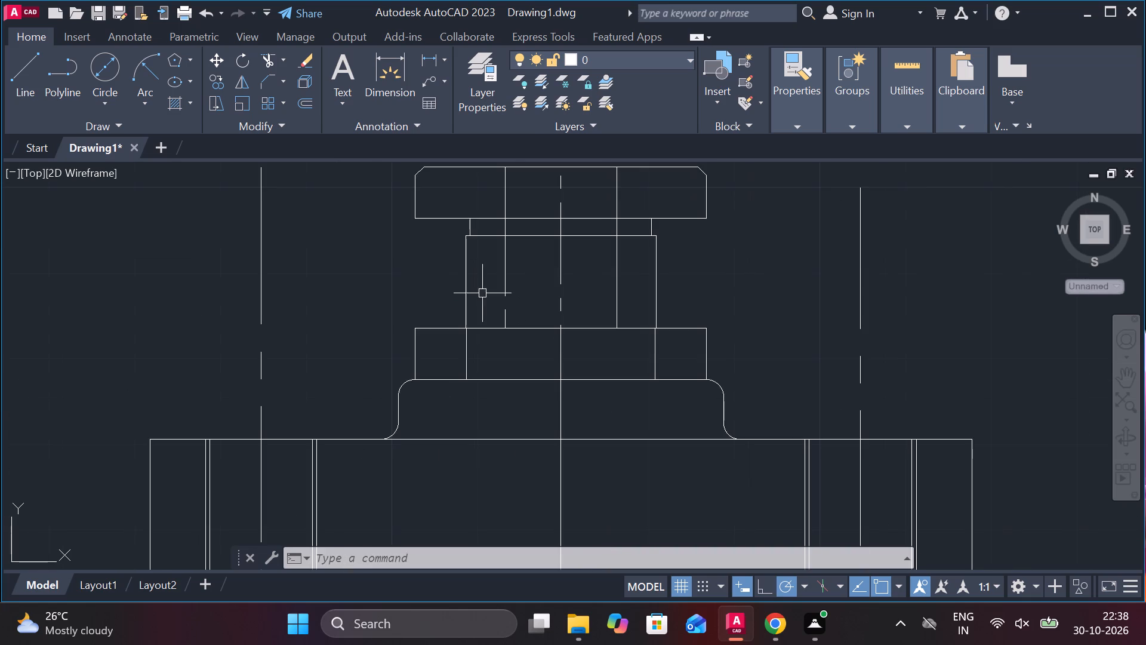
middle_drag(485, 291, 498, 363)
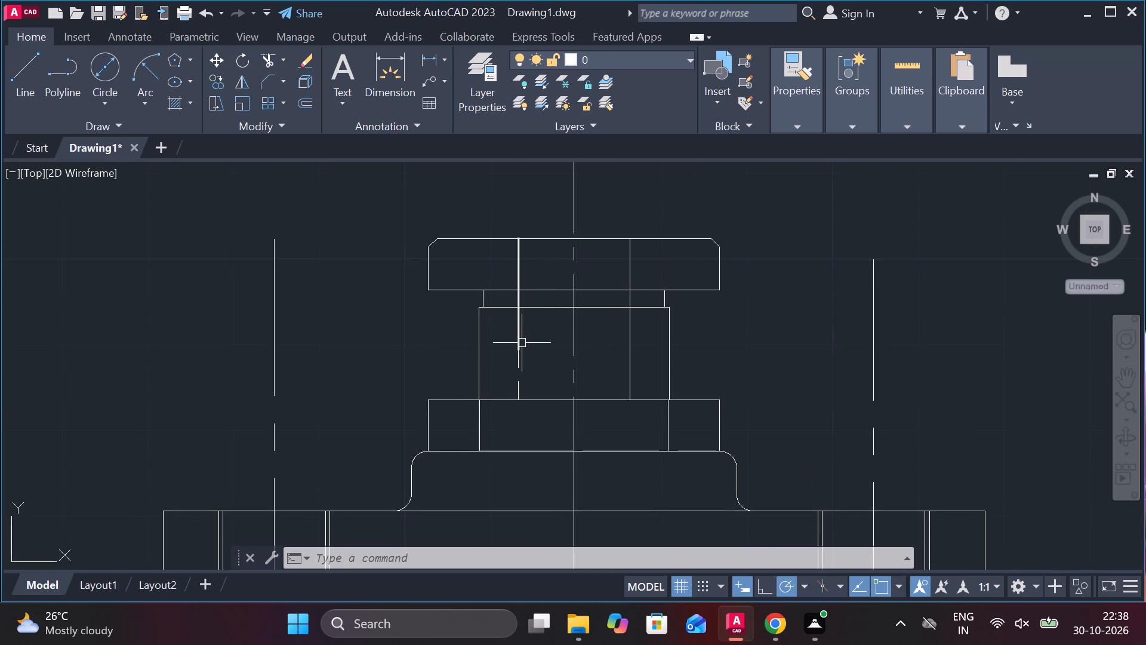
scroll(478, 245, up, 2)
middle_drag(494, 257, 506, 260)
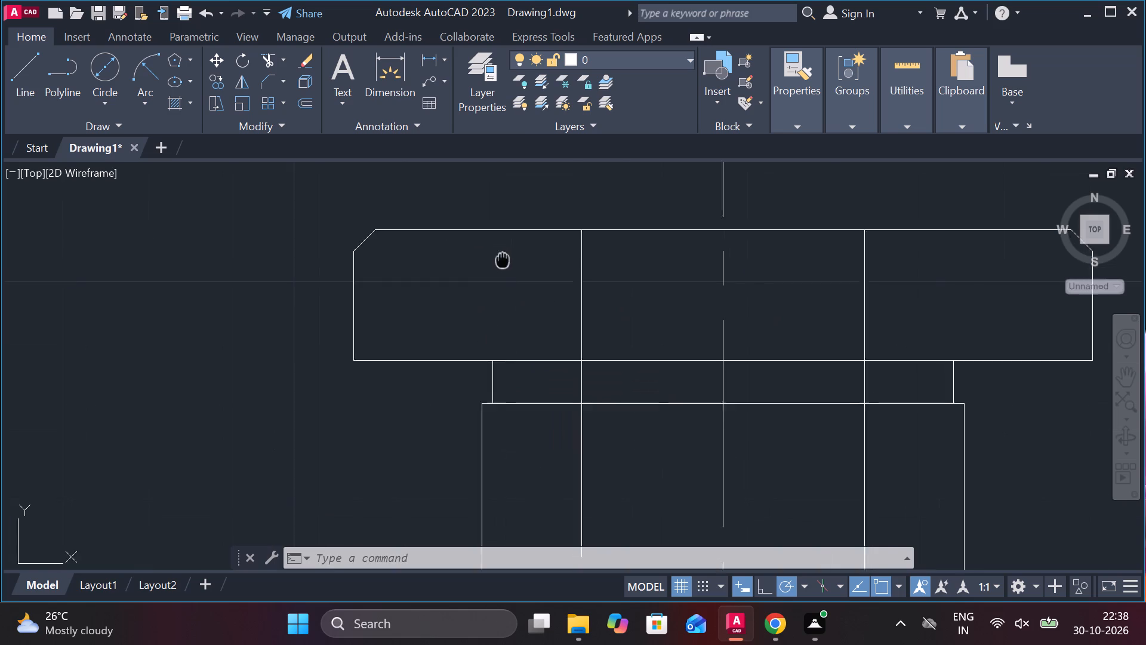
middle_drag(506, 260, 523, 292)
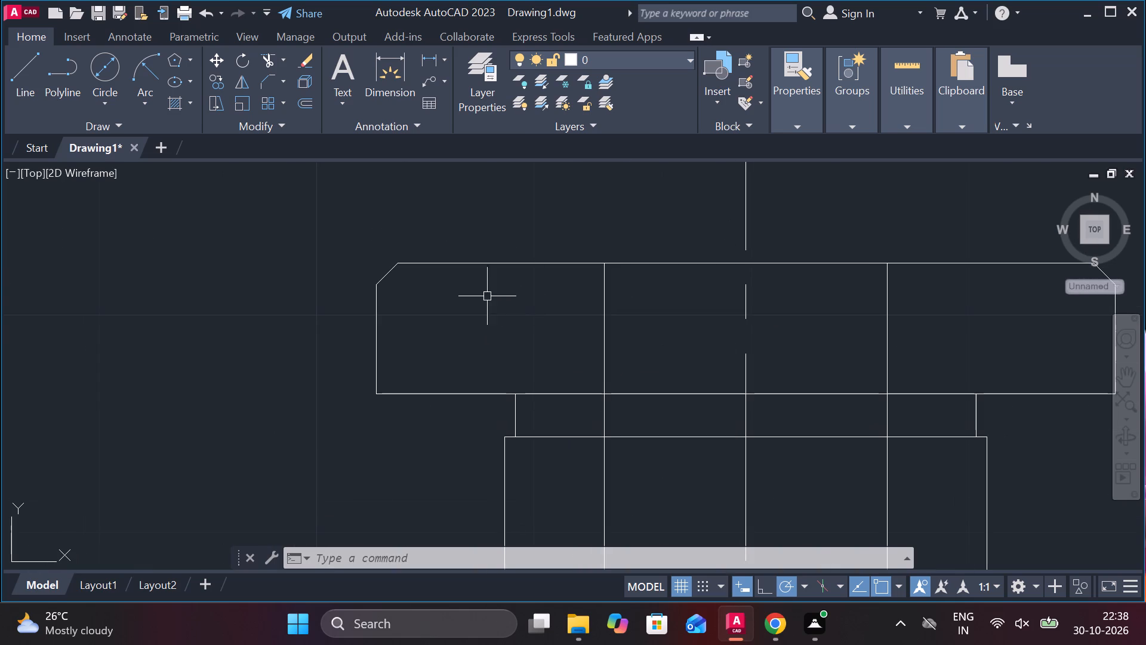
Offset the head's top edge 1 unit downward to the level of the chamfers' lower ends.
key(Escape)
click(550, 265)
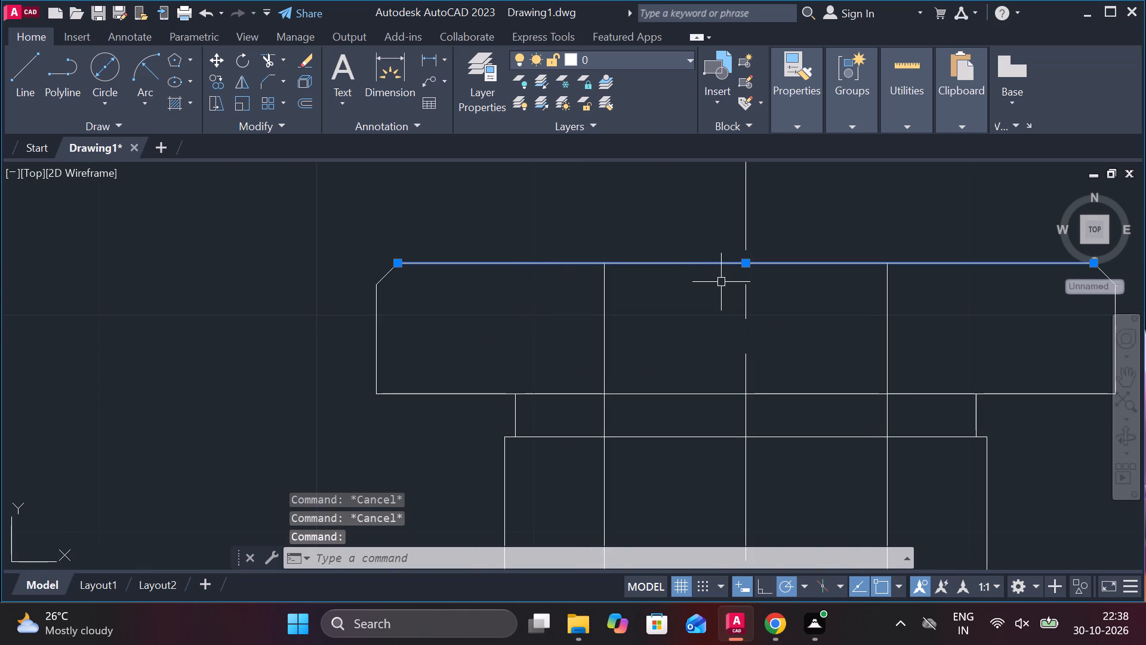
key(o)
key(Return)
key(Return)
text(1)
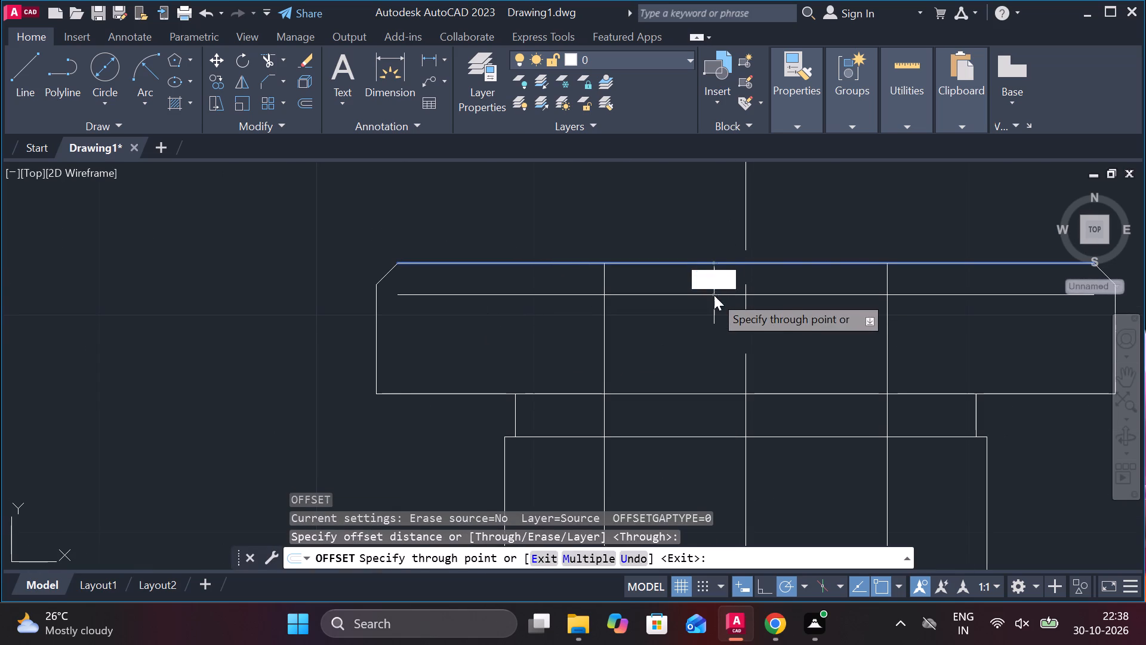
key(space)
key(Escape)
Extend both ends of the offset chamfer line to the head's vertical side edges.
text(ex)
key(space)
click(467, 284)
scroll(467, 284, down, 1)
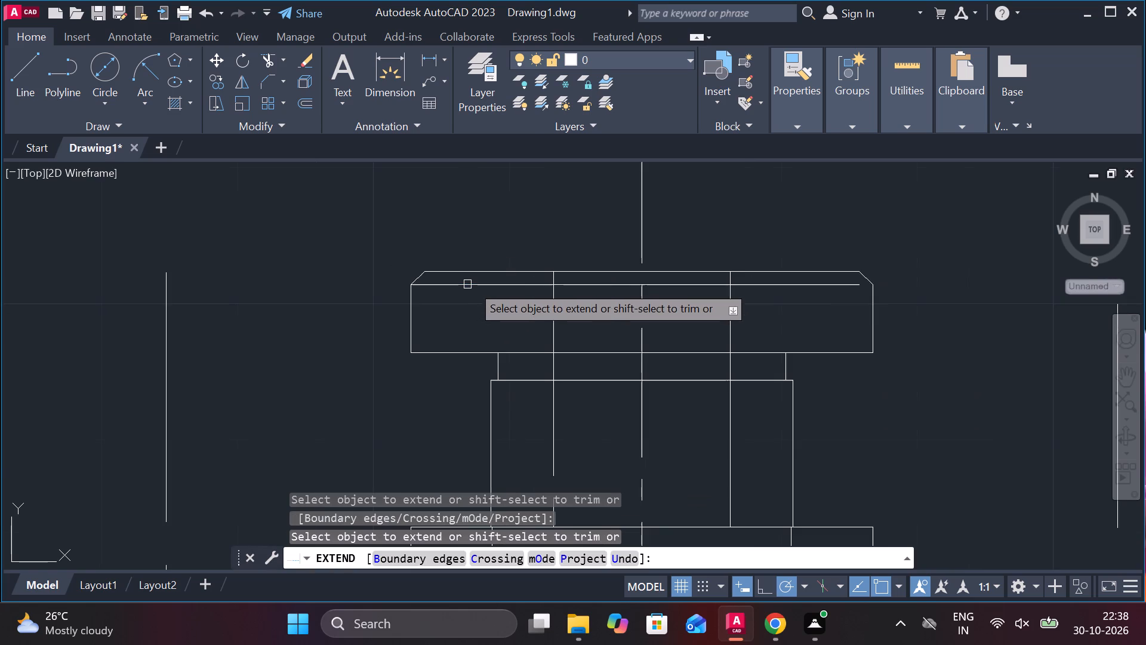
click(797, 290)
click(805, 288)
click(806, 285)
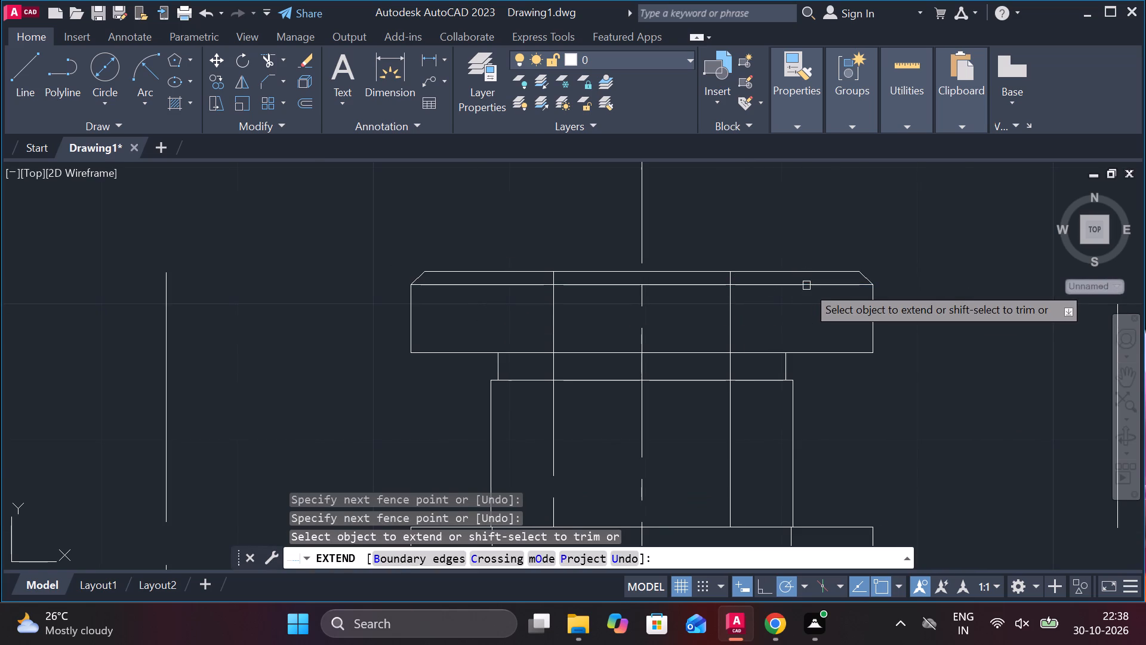
scroll(486, 278, up, 2)
key(Escape)
Trim both inner vertical lines out of the neck, between the head's underside and the shoulder's top edge.
scroll(557, 327, down, 2)
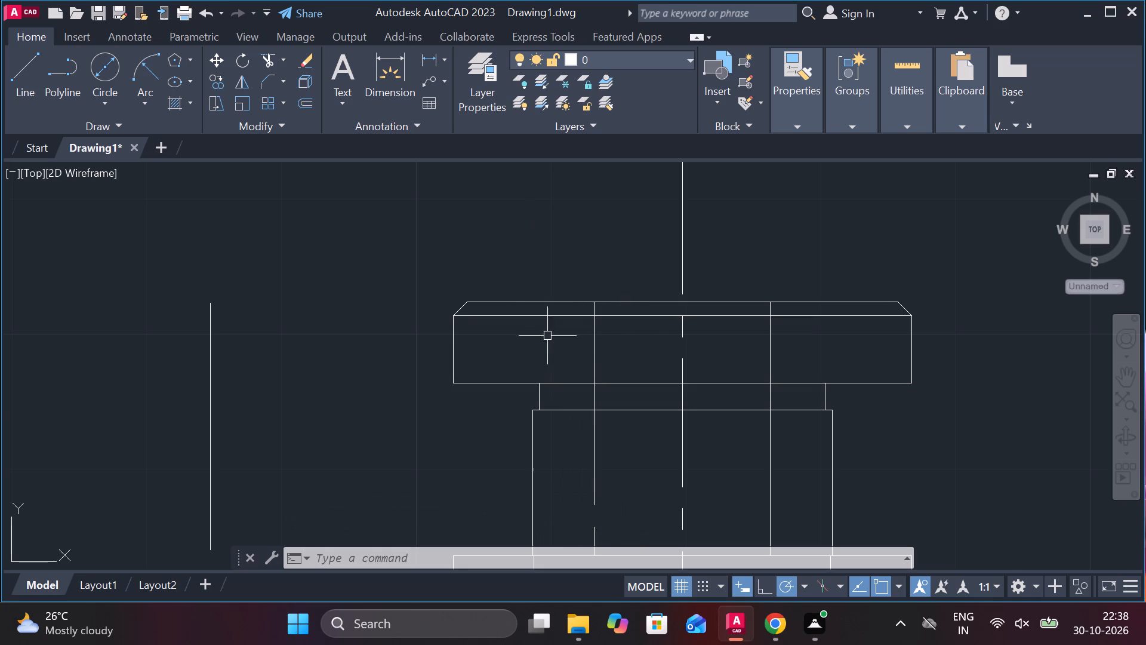
click(597, 337)
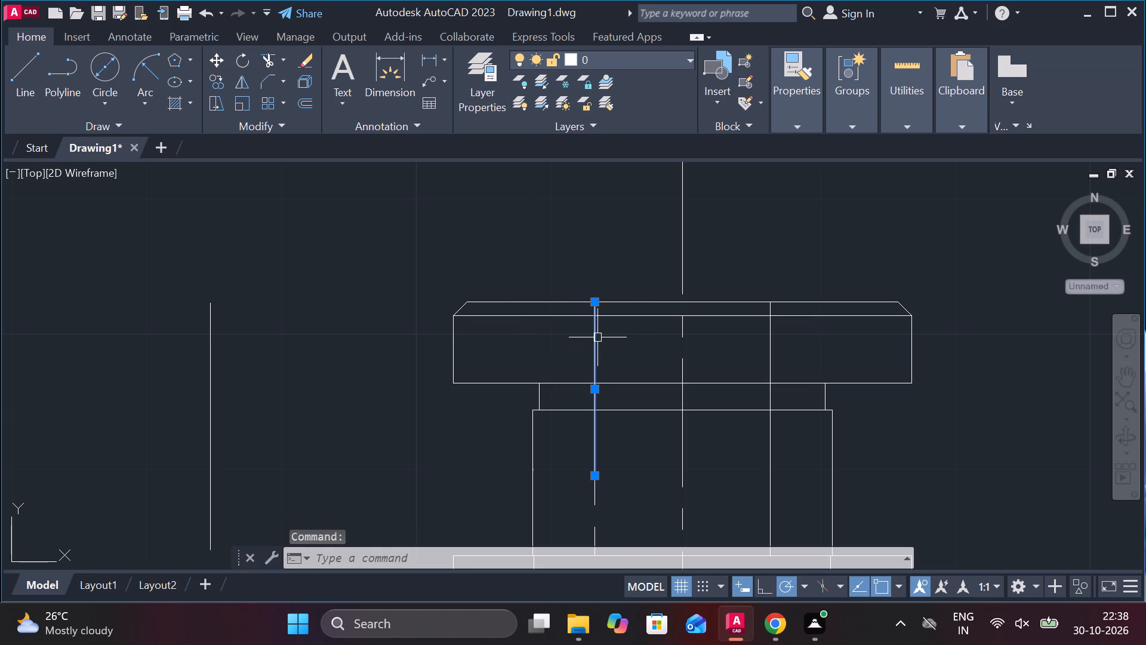
key(Escape)
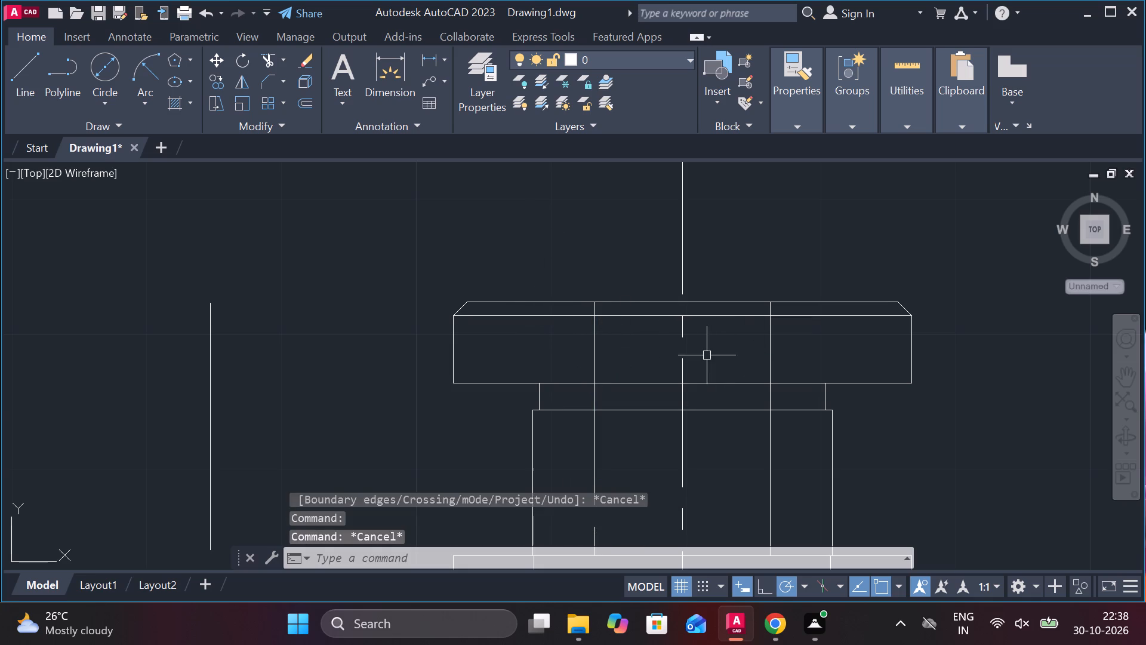
middle_drag(686, 361, 448, 318)
scroll(470, 330, up, 2)
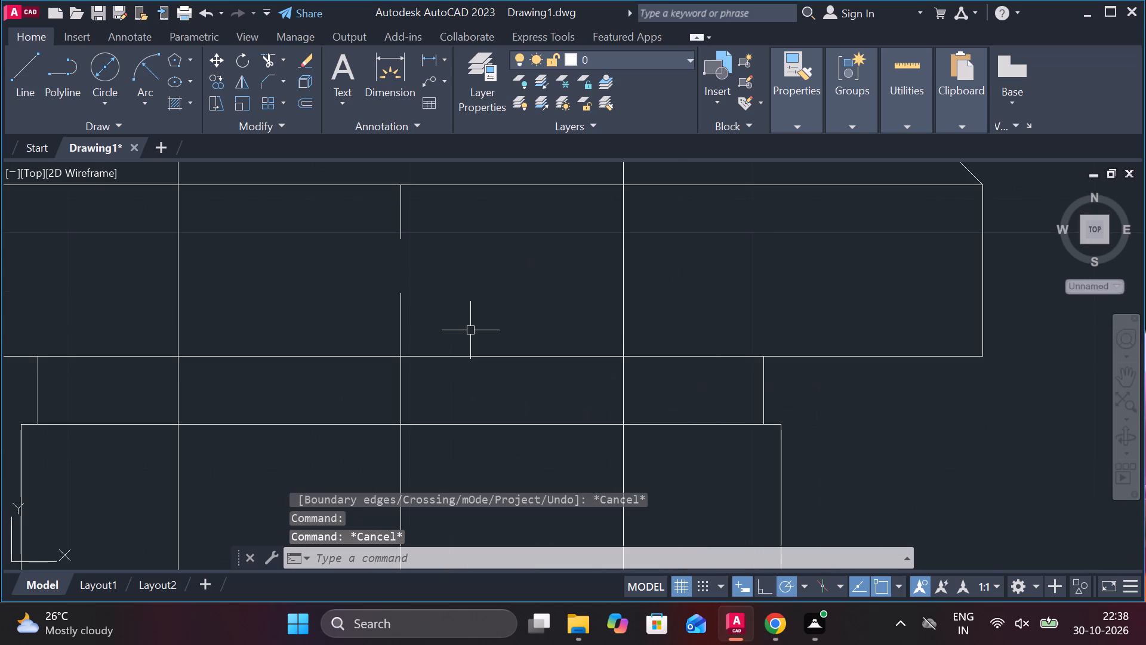
text(tr)
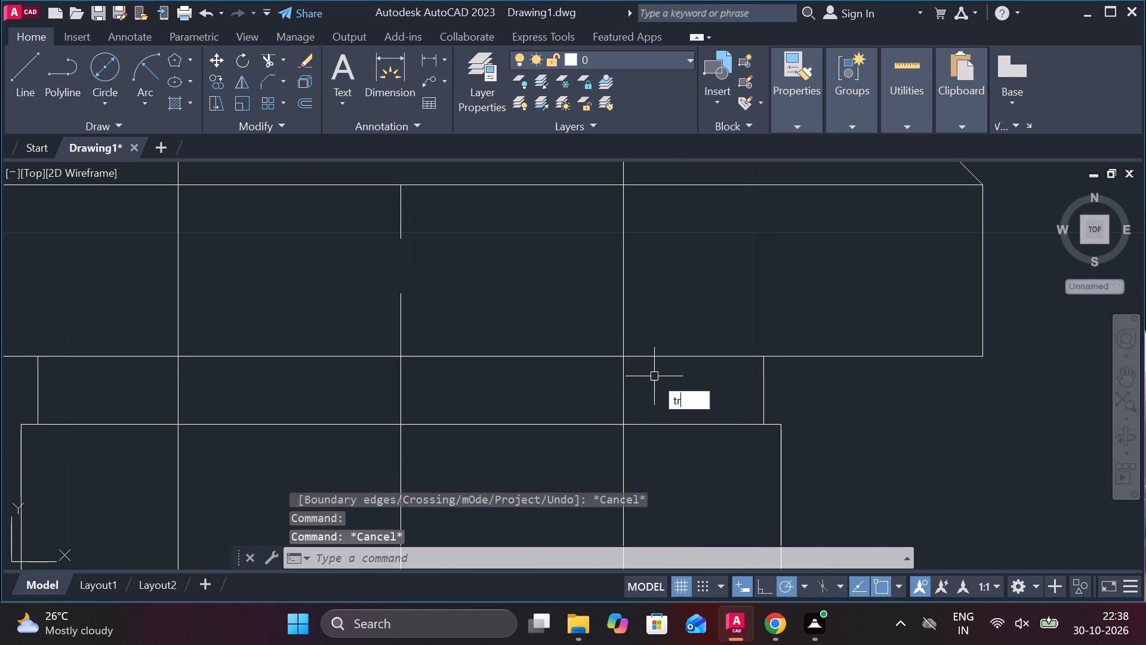
key(space)
click(646, 377)
click(605, 381)
scroll(618, 391, down, 1)
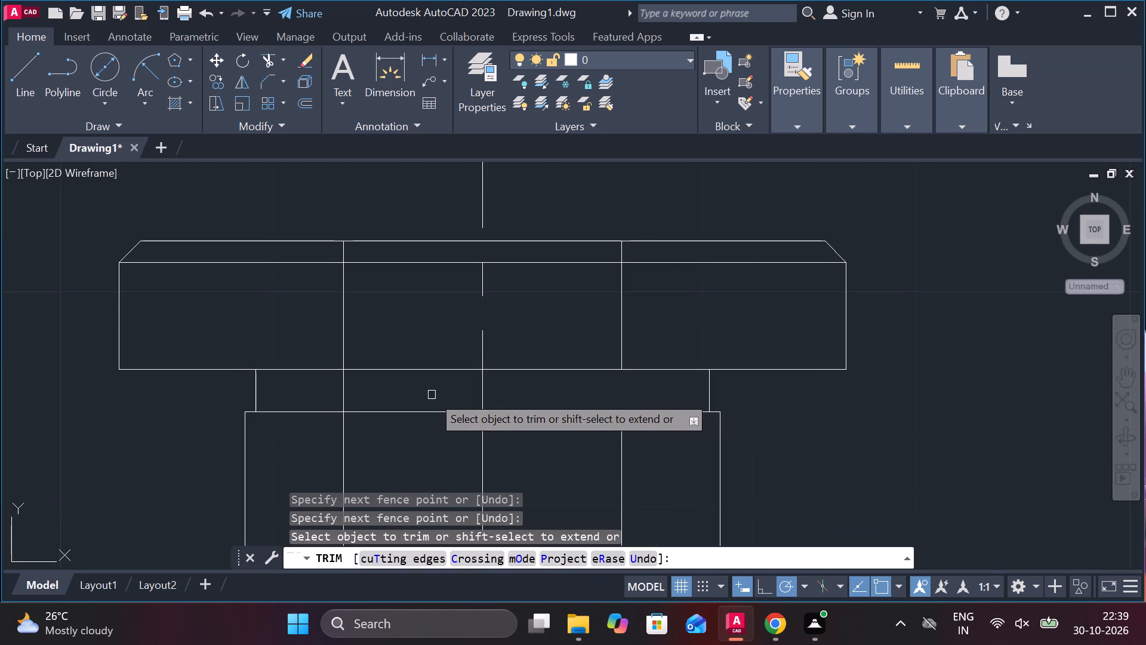
click(429, 394)
click(335, 389)
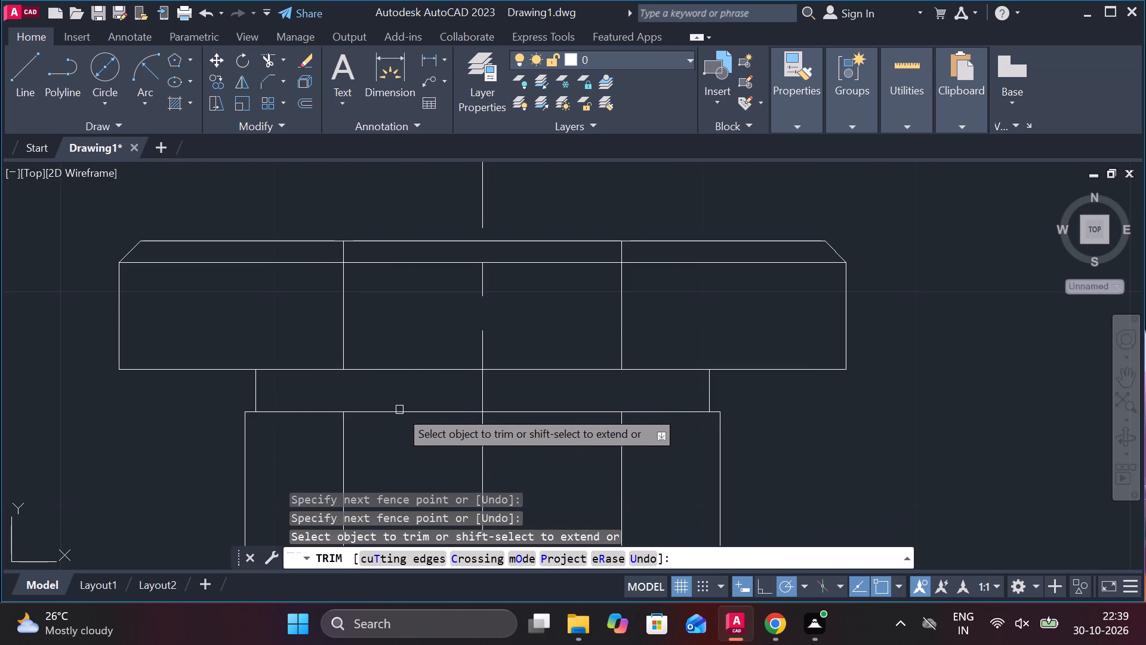
Trim the remaining inner vertical line segments from the shank, between the shoulder's top edge and the flange nut.
click(342, 443)
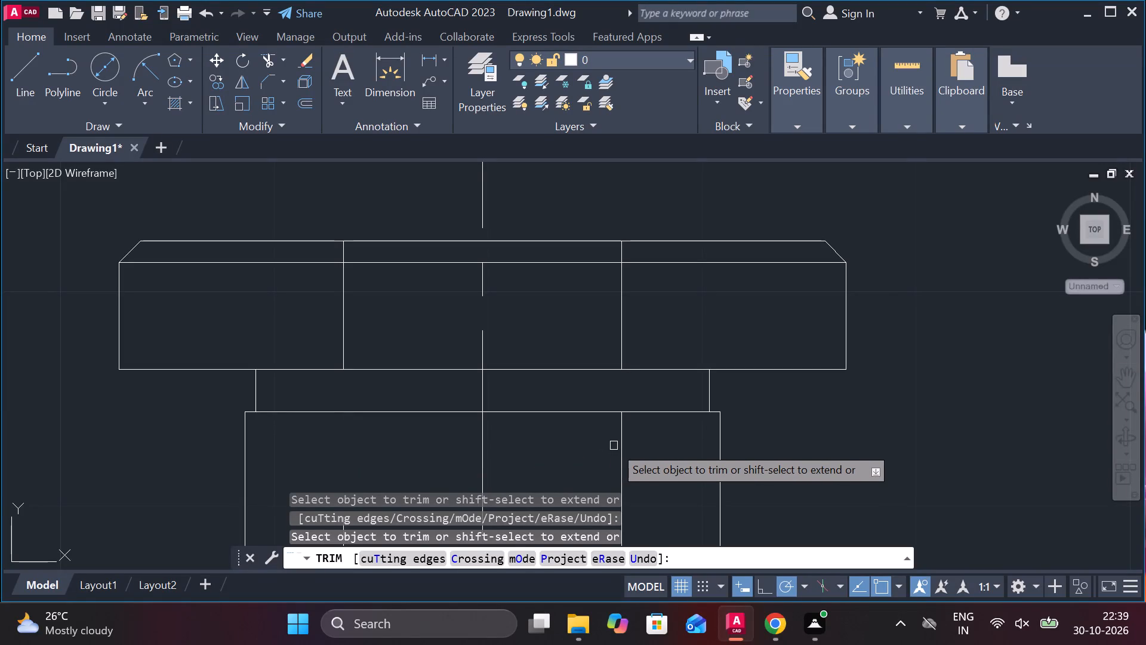
click(623, 443)
scroll(641, 434, down, 3)
scroll(611, 406, up, 2)
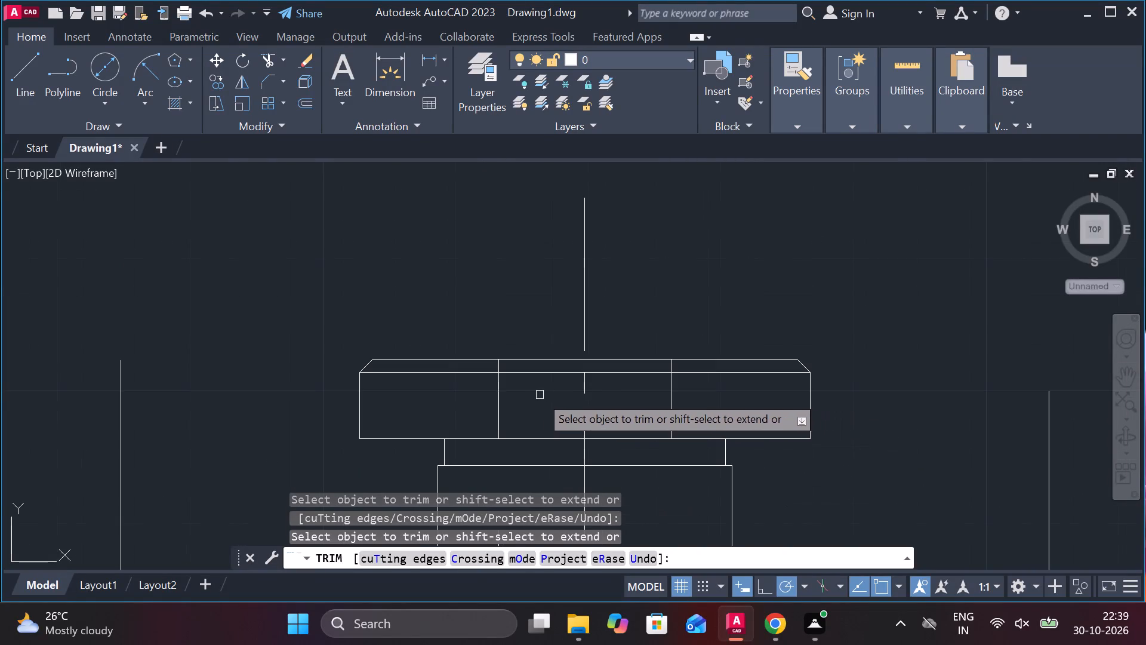
middle_drag(538, 397, 594, 159)
click(552, 305)
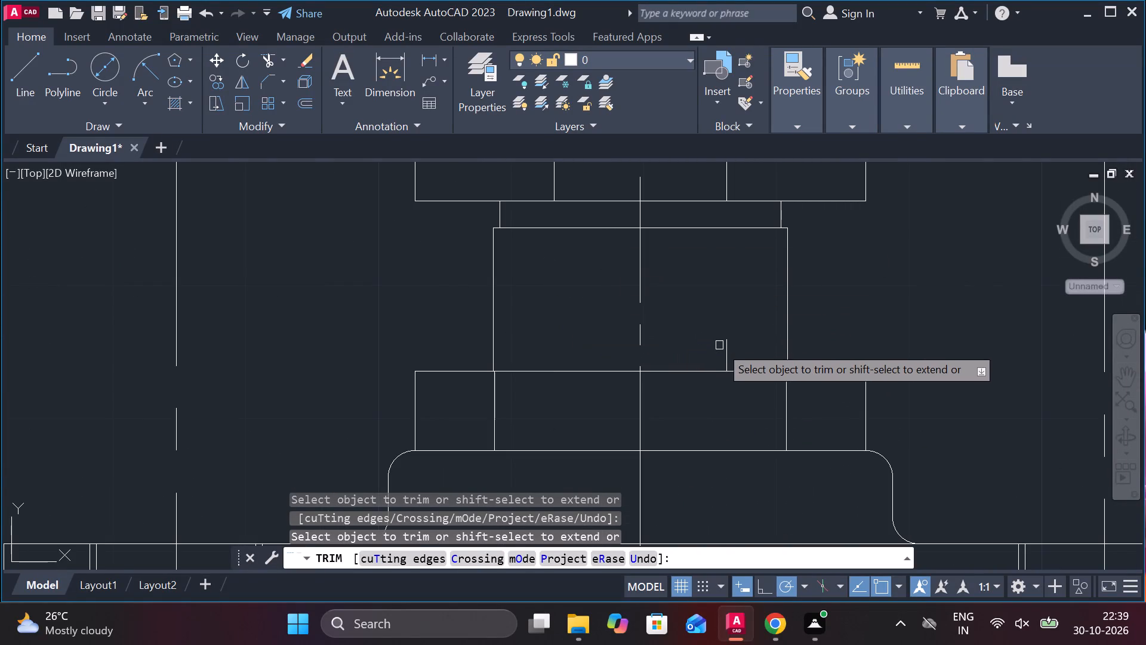
click(726, 347)
scroll(719, 337, down, 1)
middle_drag(690, 313, 673, 357)
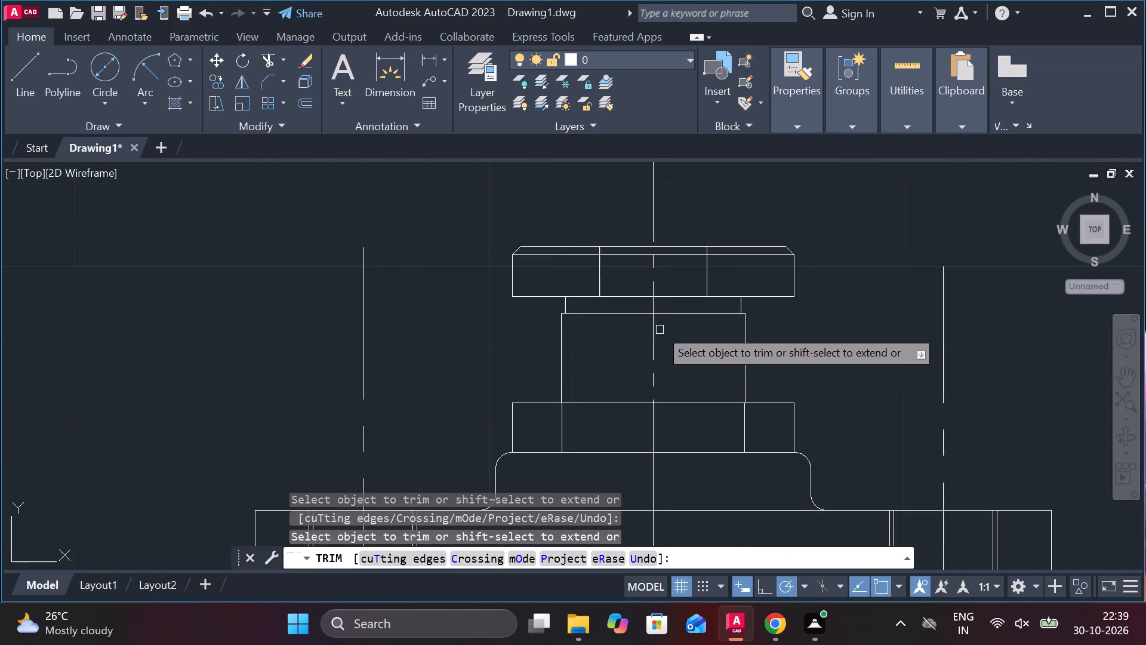
scroll(494, 190, up, 2)
middle_drag(561, 242, 475, 237)
key(Escape)
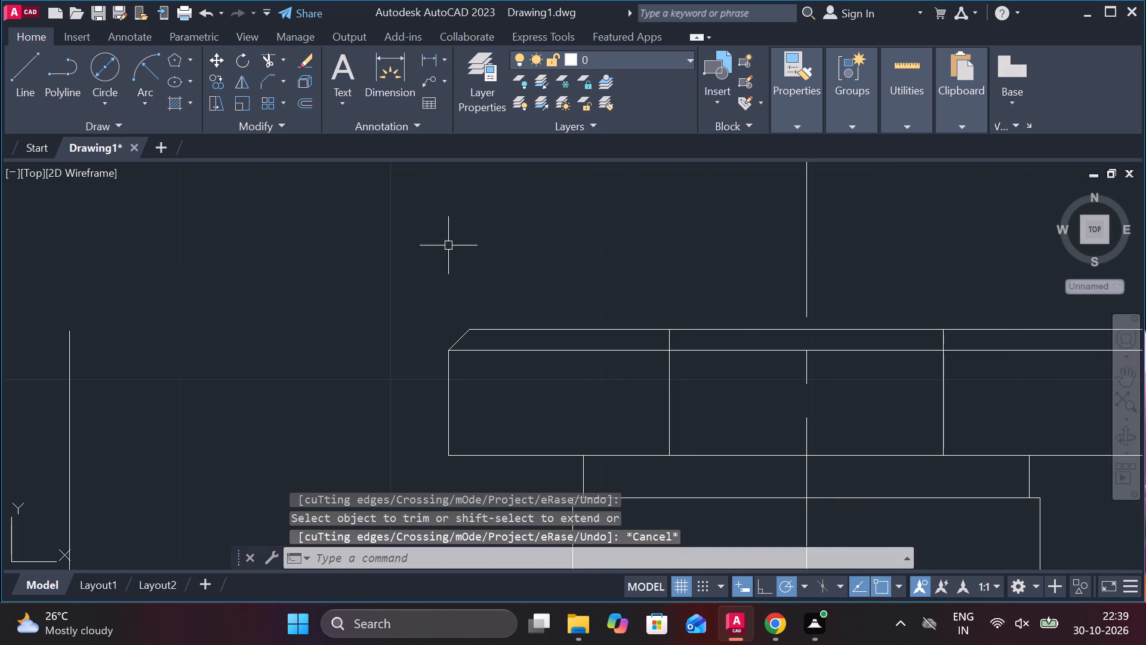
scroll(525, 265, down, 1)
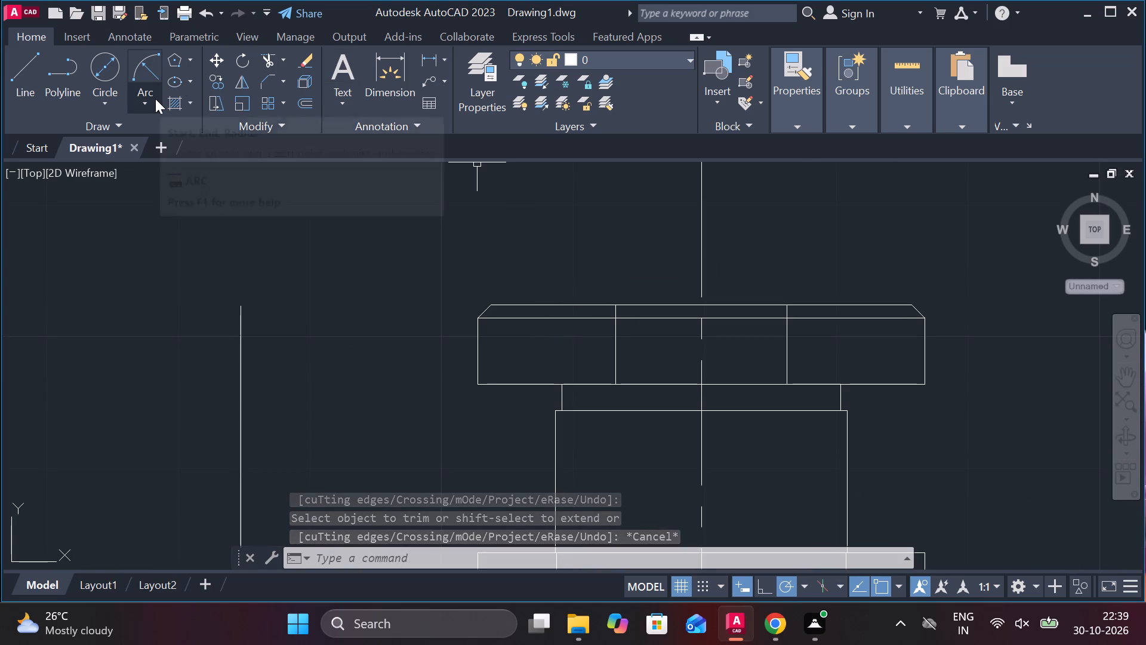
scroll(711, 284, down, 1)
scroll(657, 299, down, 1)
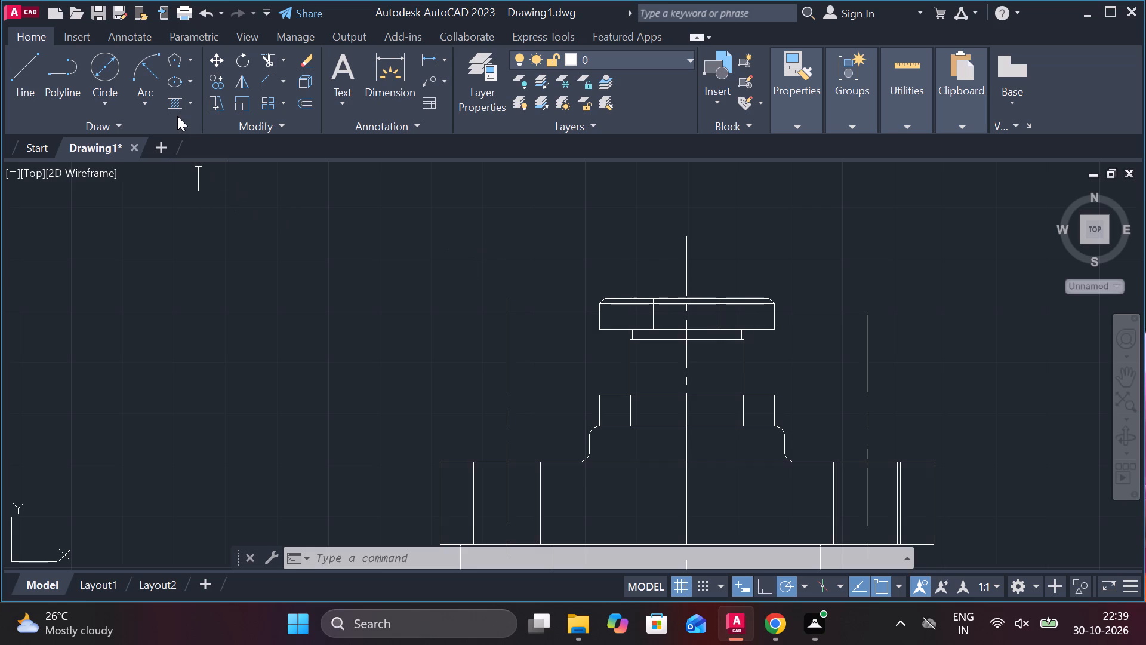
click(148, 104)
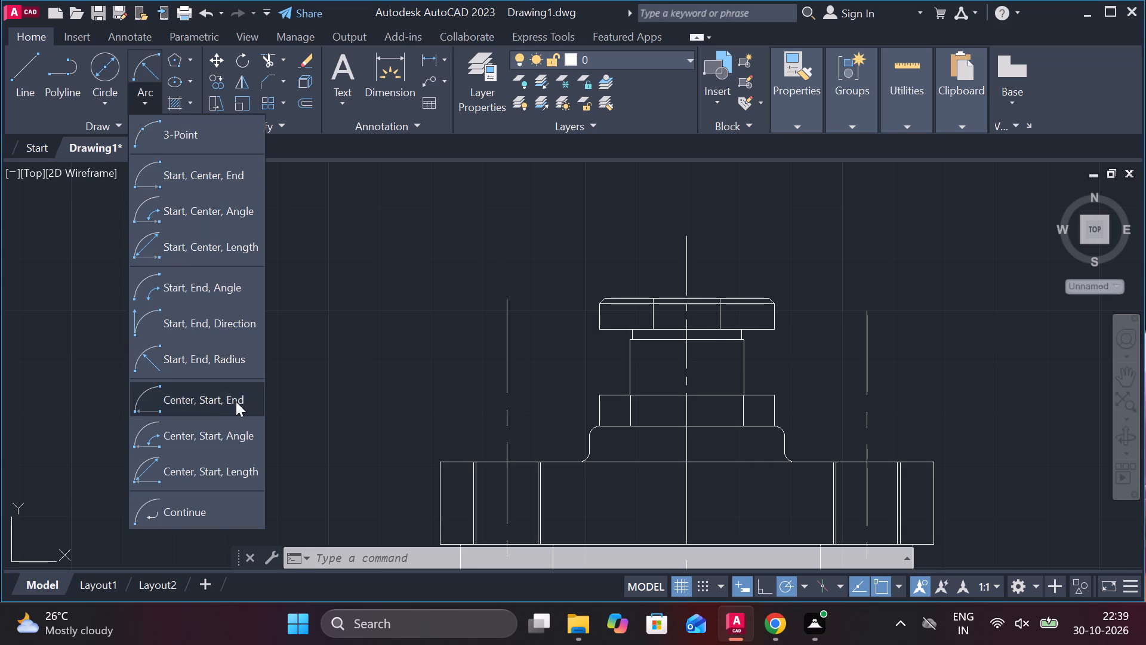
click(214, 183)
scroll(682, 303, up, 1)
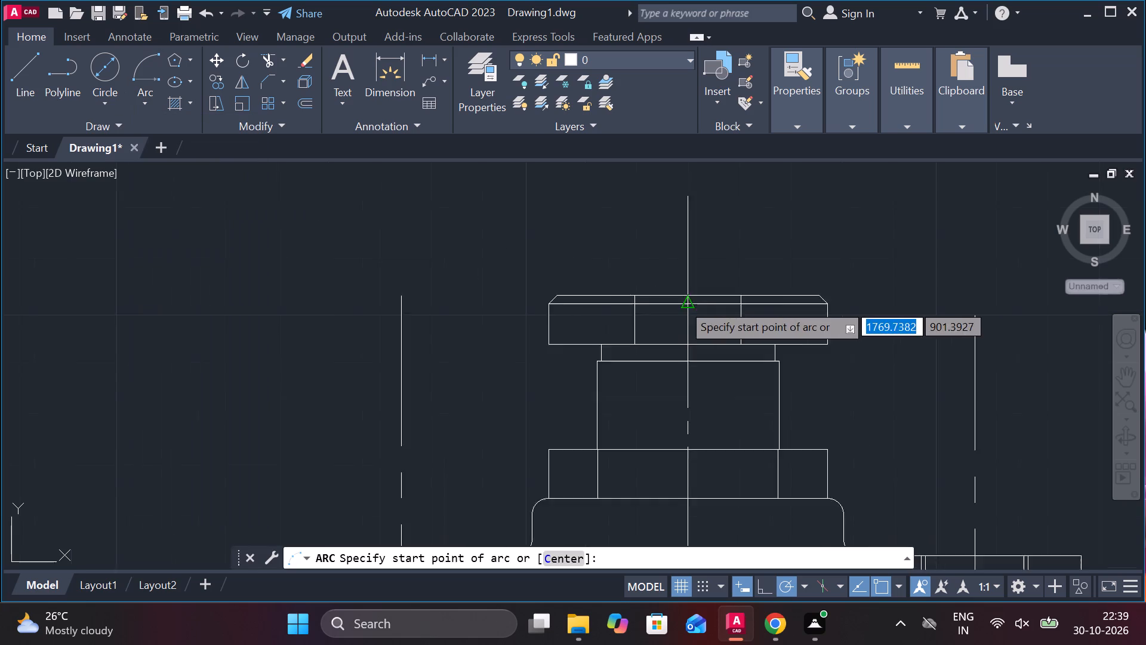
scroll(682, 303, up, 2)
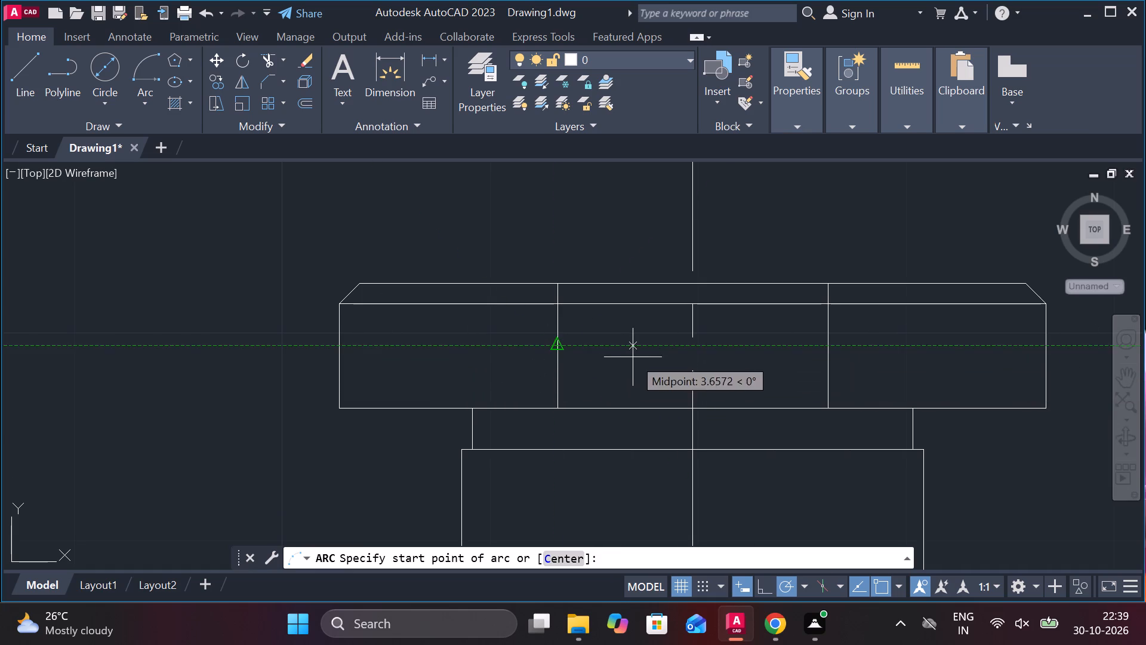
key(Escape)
Measure the widths of the screw head's left face and middle face.
click(426, 53)
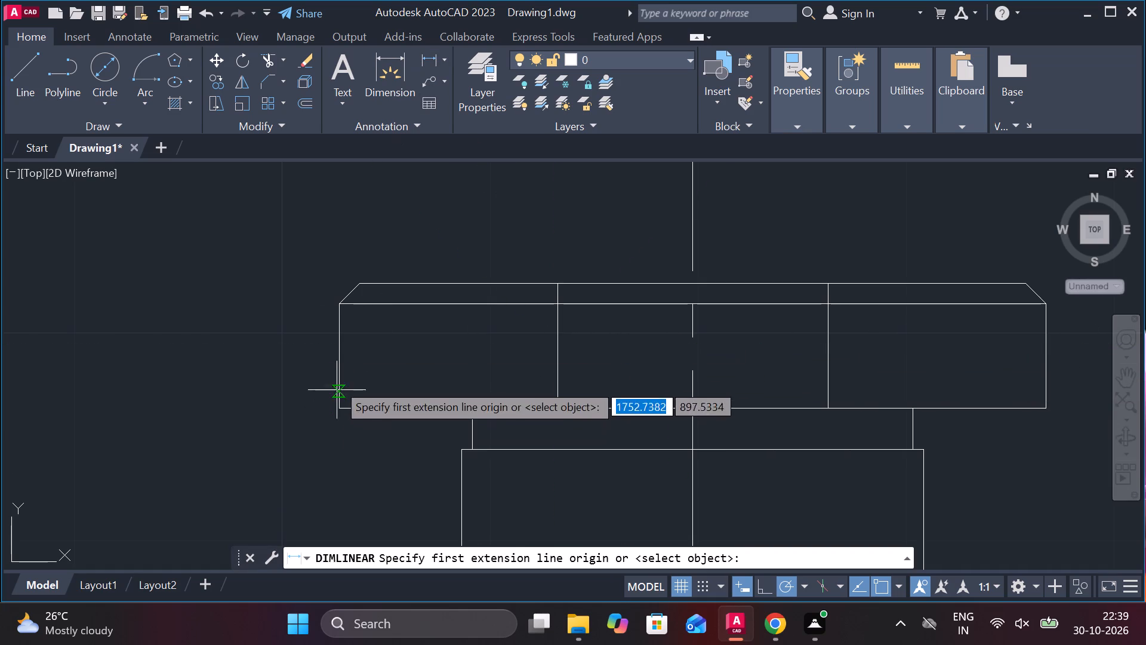
click(337, 364)
click(564, 362)
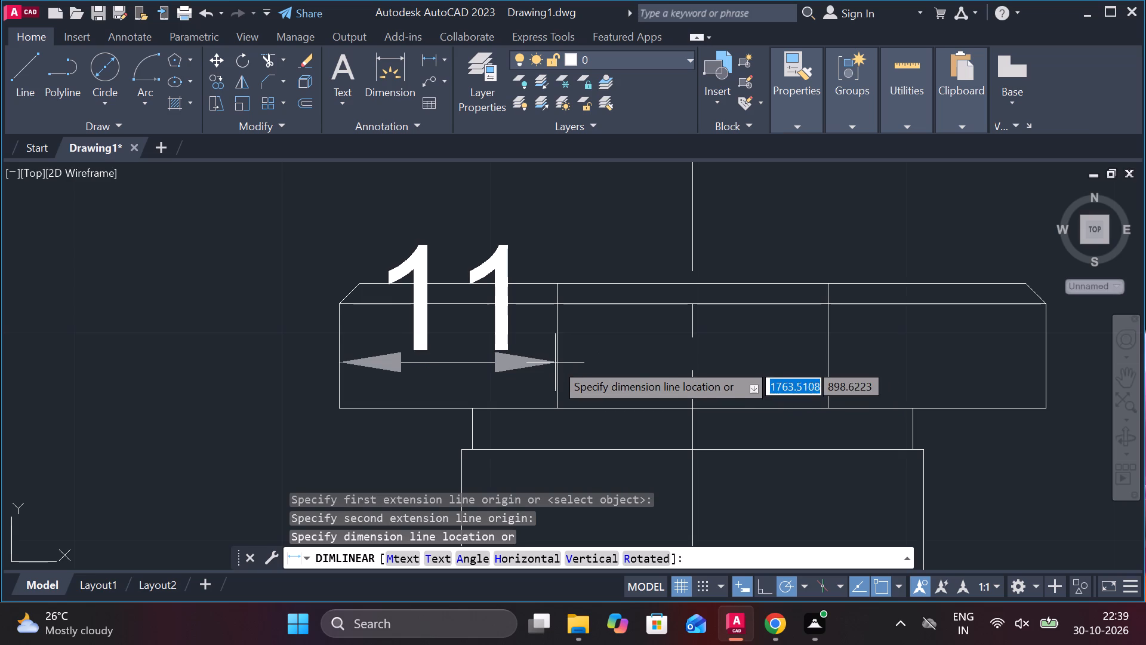
key(Escape)
key(space)
key(space)
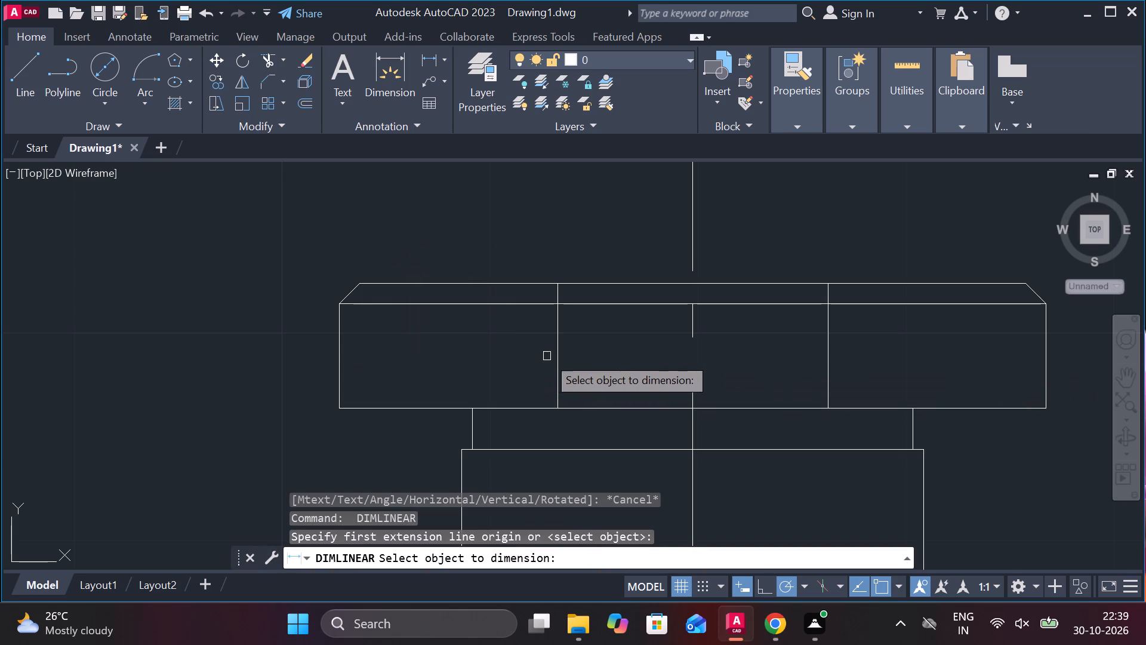
key(Escape)
click(428, 59)
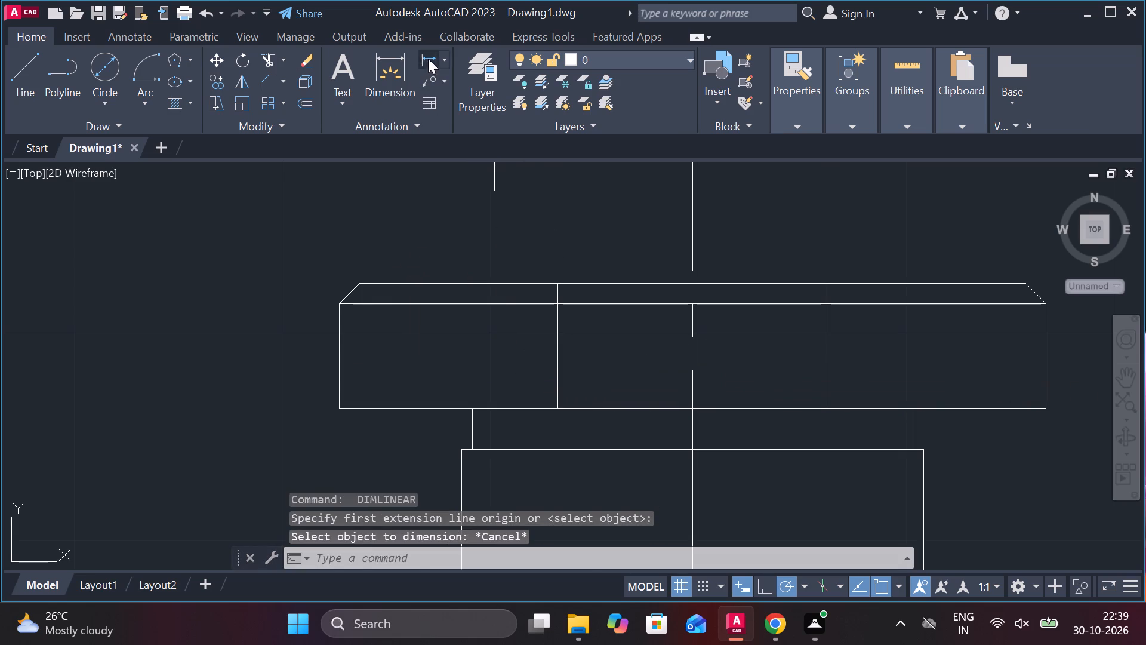
click(559, 355)
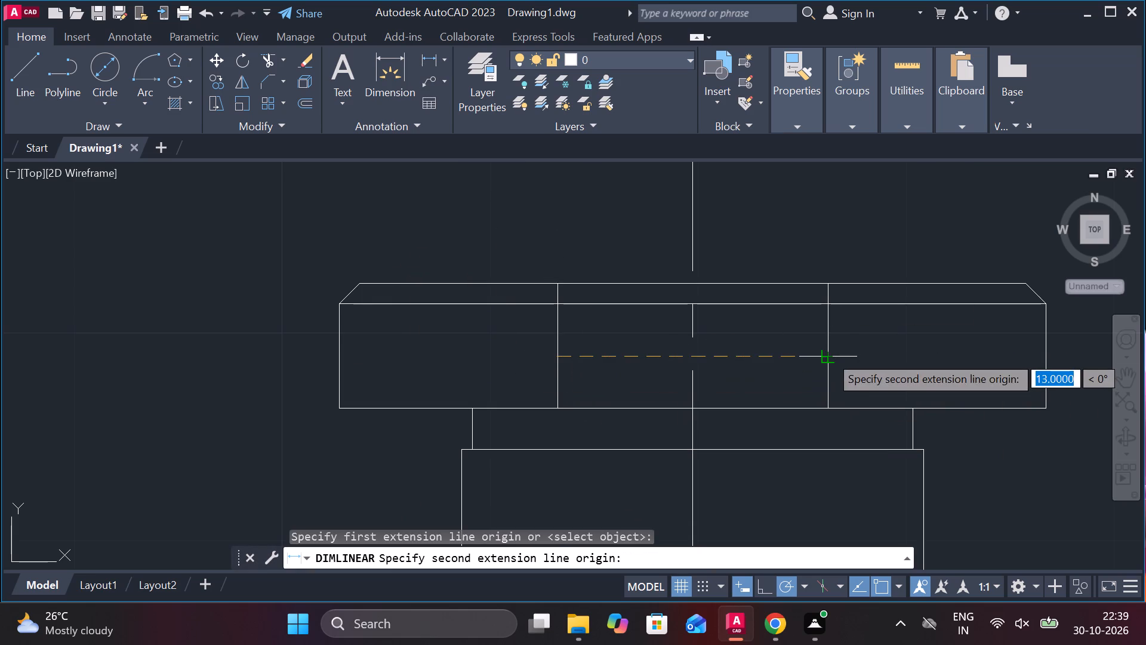
click(829, 355)
key(Escape)
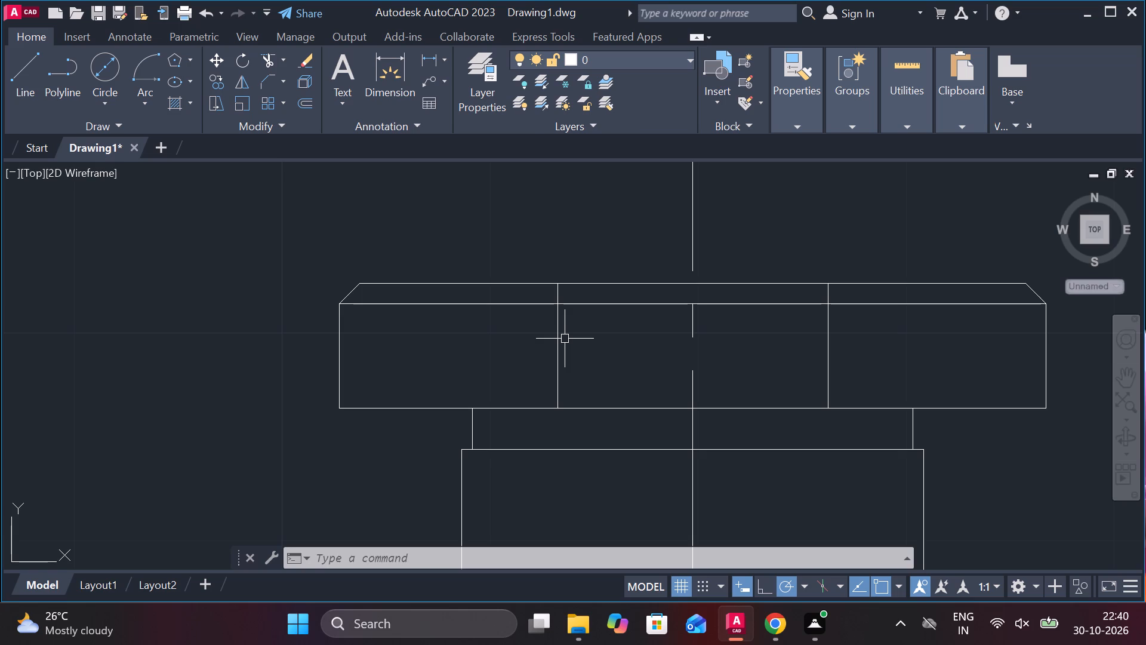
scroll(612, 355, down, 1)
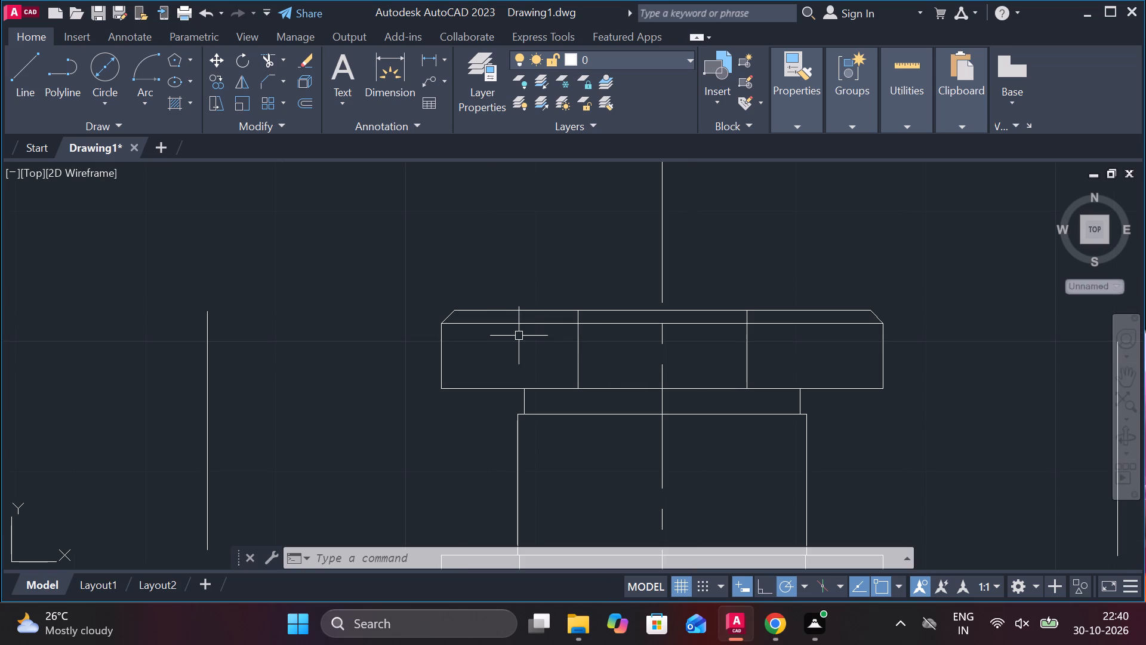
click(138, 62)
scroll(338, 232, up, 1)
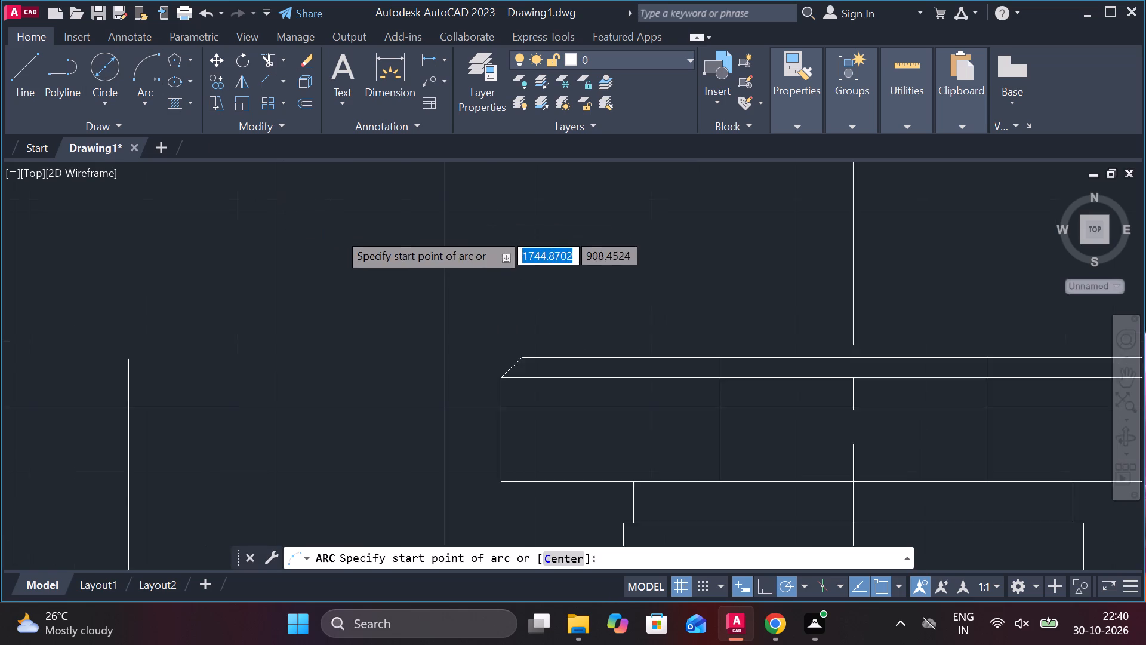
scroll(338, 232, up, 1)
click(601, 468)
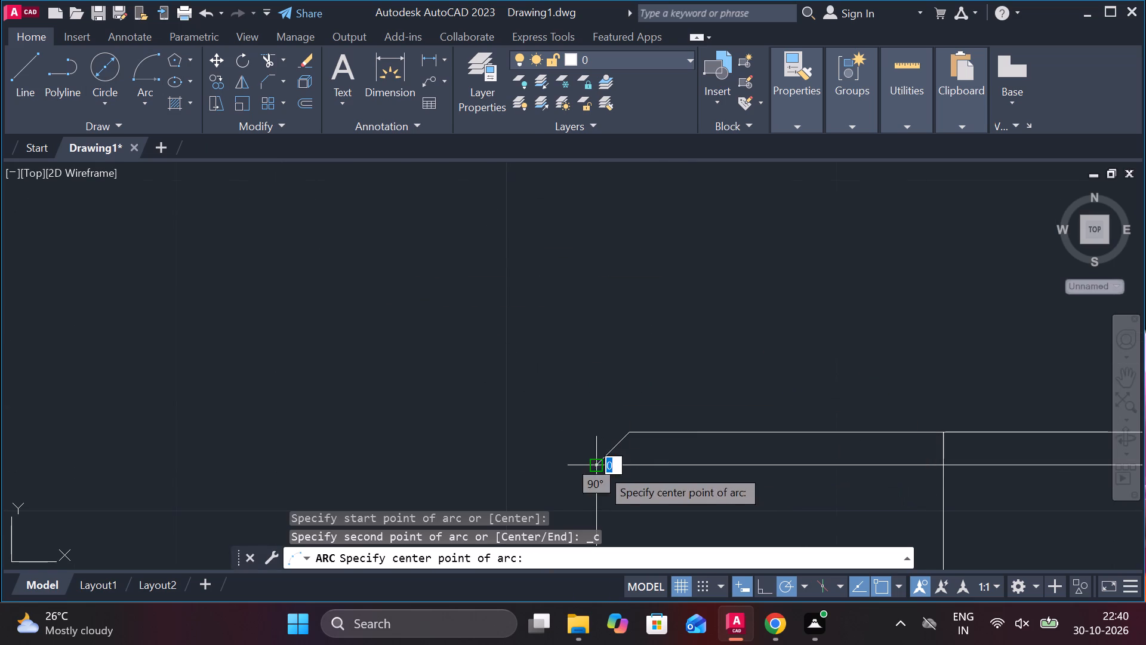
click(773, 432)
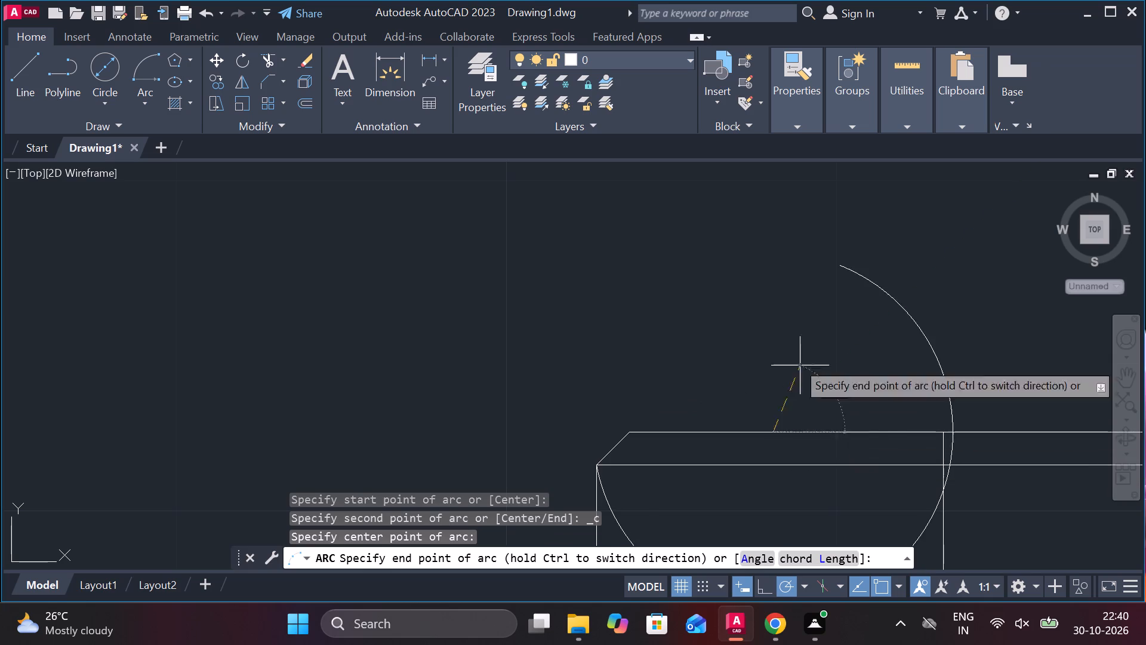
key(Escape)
Draw a three-point arc over the head's left face, from the left inner edge up to the top edge and down to the left chamfer's lower end.
scroll(821, 423, down, 1)
middle_drag(815, 447, 732, 383)
key(space)
click(821, 384)
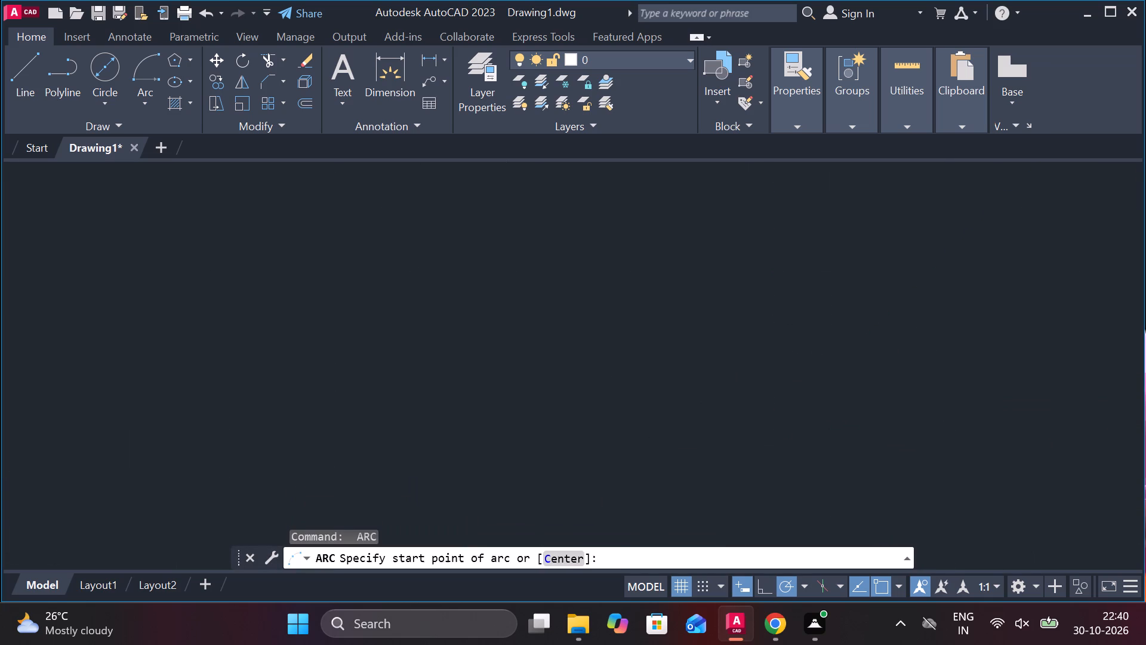
click(714, 360)
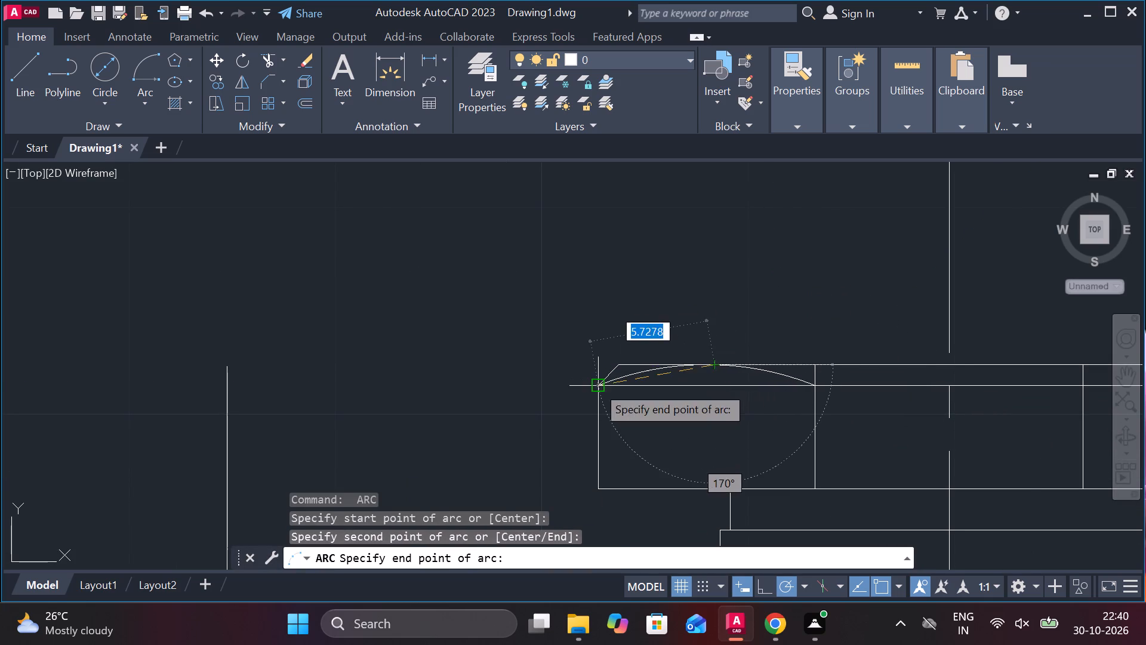
click(596, 385)
middle_drag(755, 384, 566, 385)
Start another three-point arc for the head's middle face.
key(space)
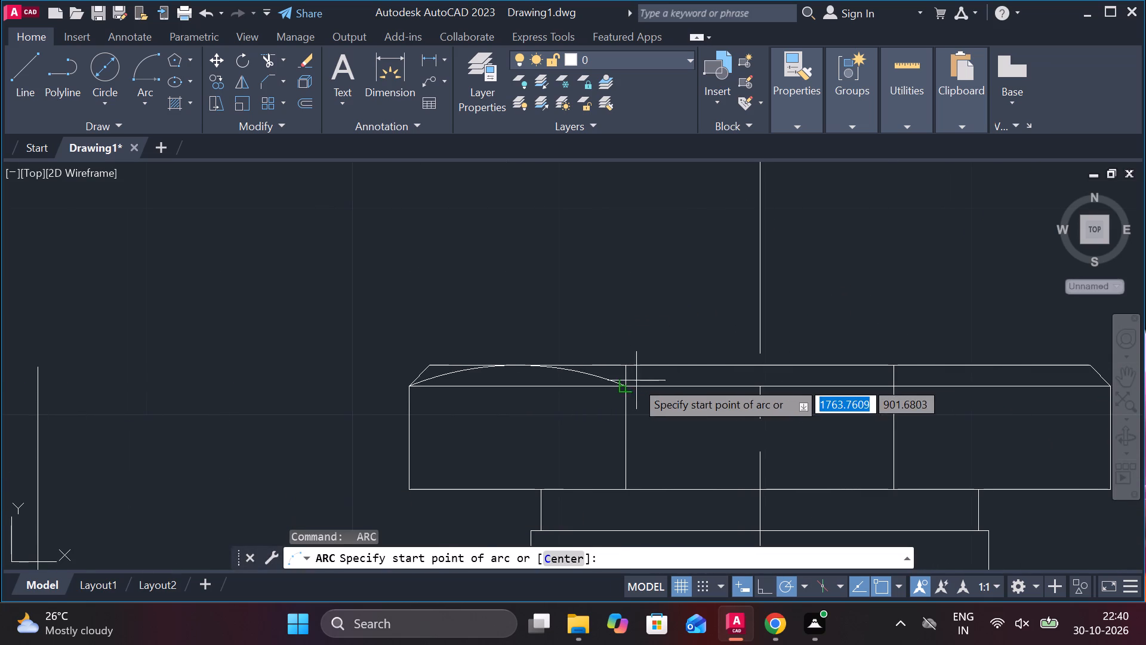
Draw three-point arcs over the screw head's middle and right faces, each from lower chamfer level up to the top edge and back down.
click(630, 380)
click(766, 367)
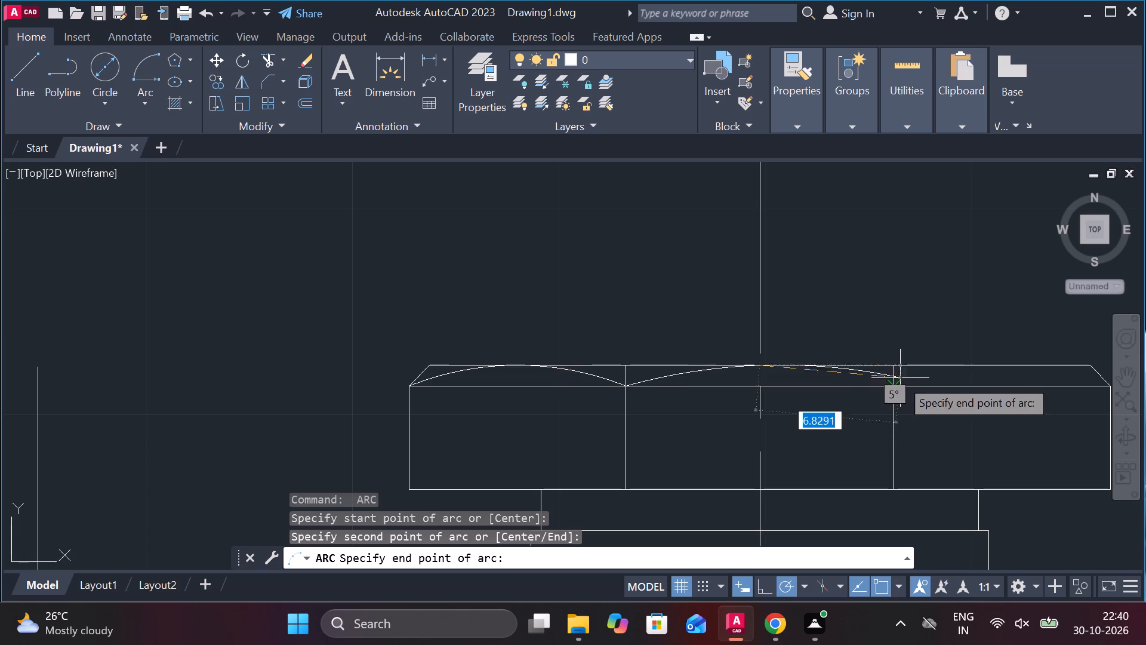
click(892, 383)
middle_drag(922, 387, 736, 409)
key(space)
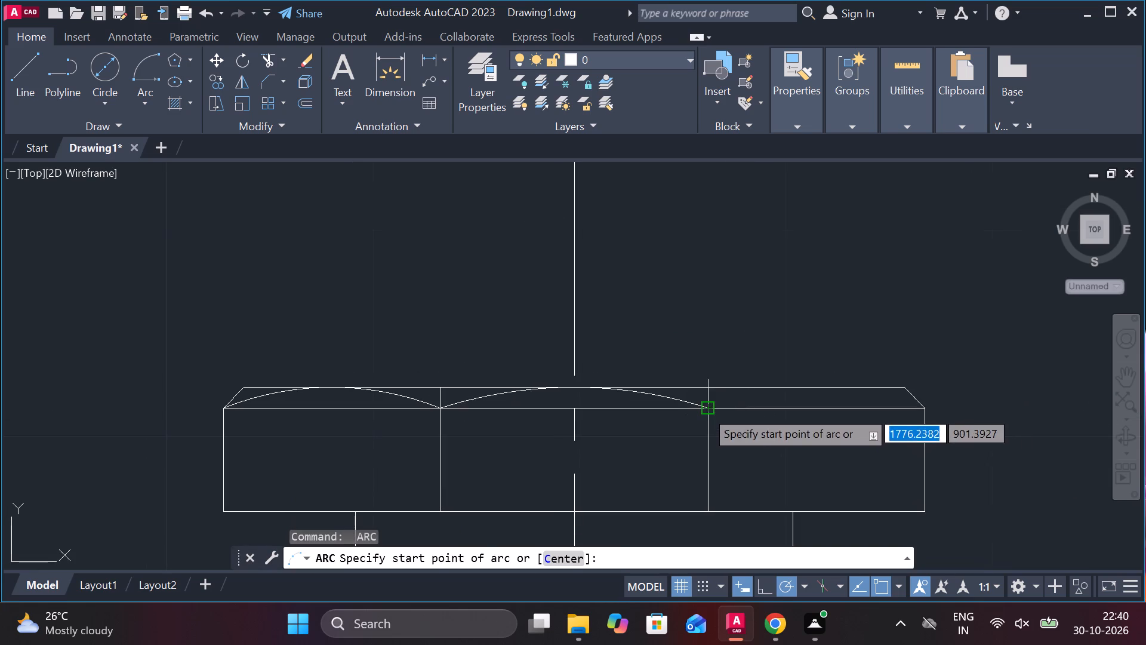
click(705, 410)
click(809, 389)
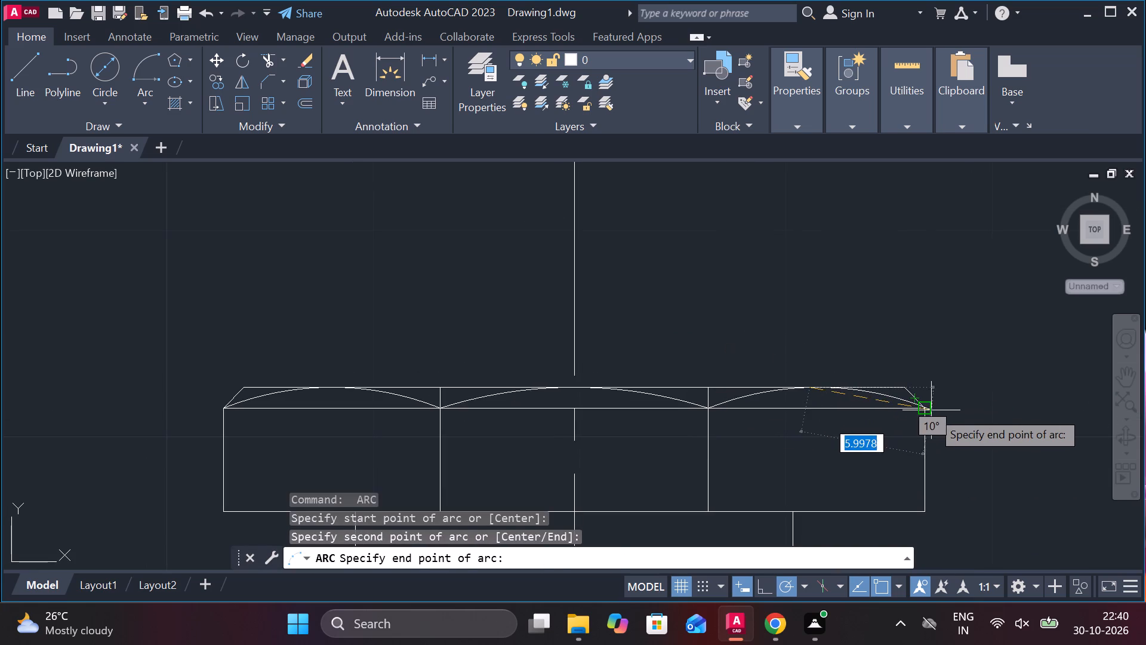
click(924, 410)
scroll(989, 407, down, 2)
middle_drag(993, 428, 912, 405)
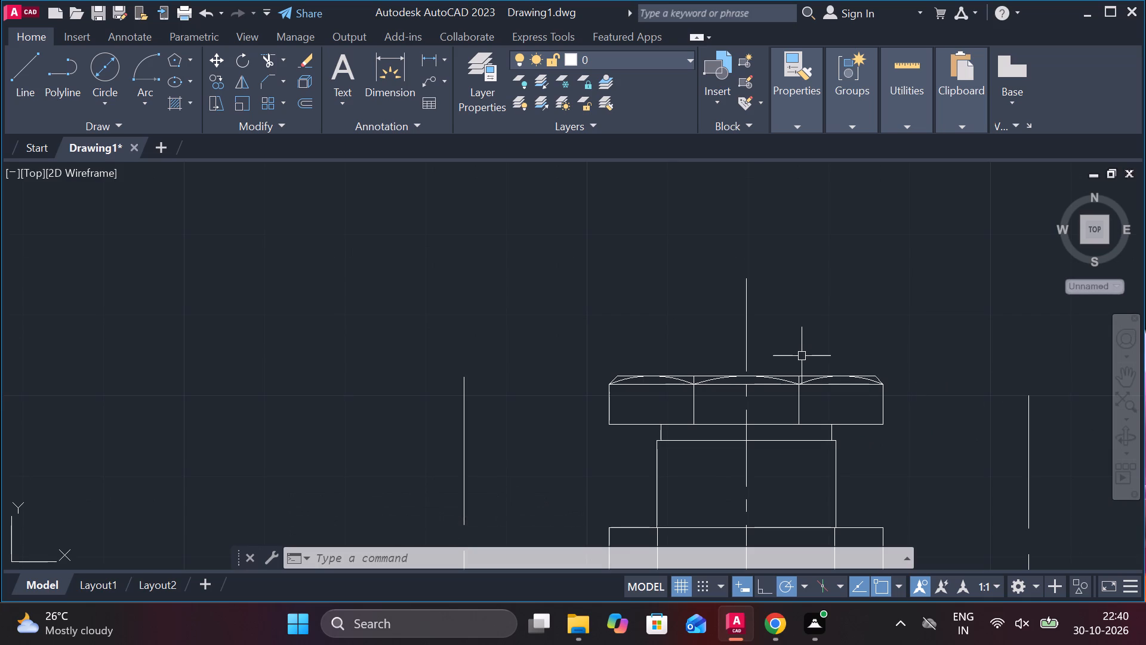
Trim the inner vertical stubs above the arcs and the horizontal chamfer line beneath them across the screw head.
scroll(697, 394, up, 2)
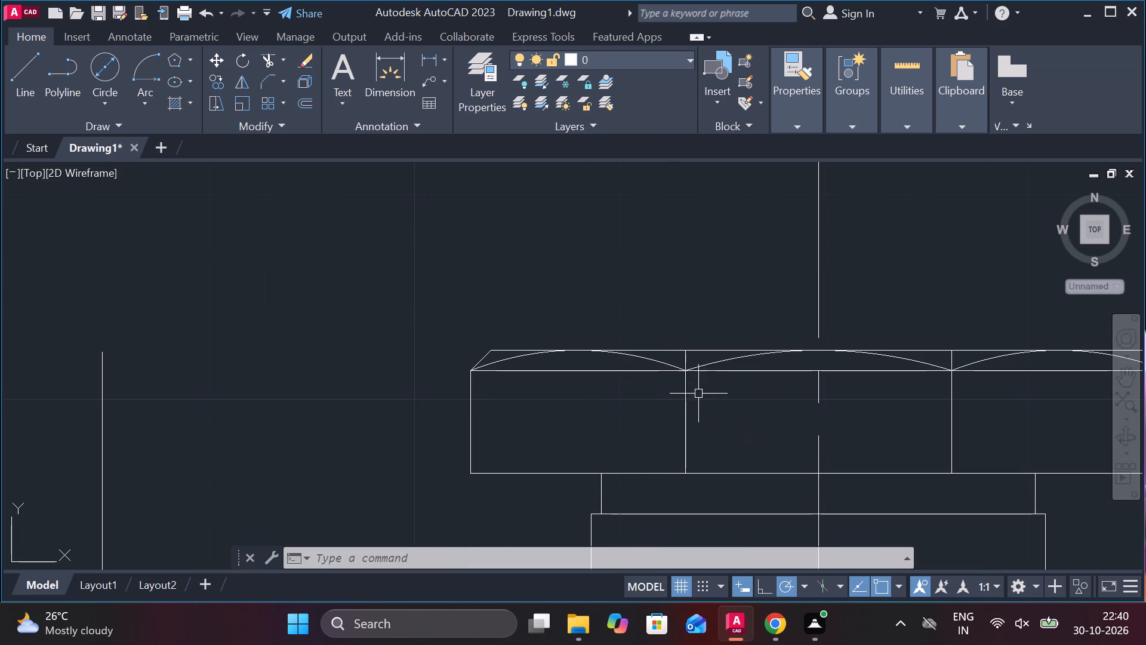
text(tr)
key(space)
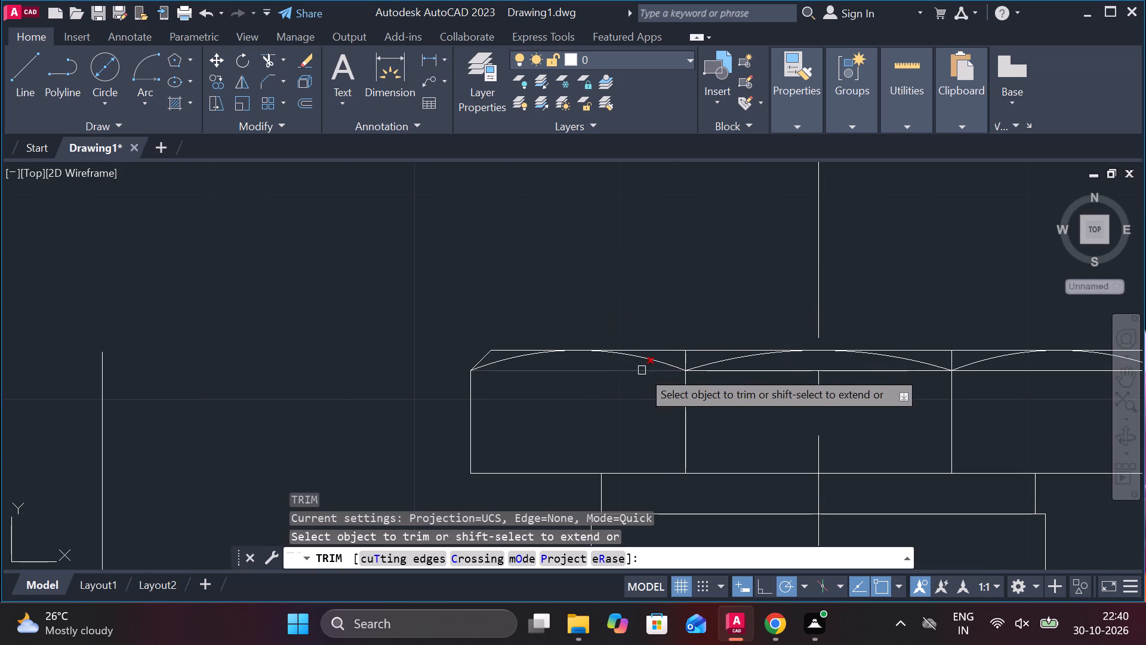
click(686, 361)
click(640, 373)
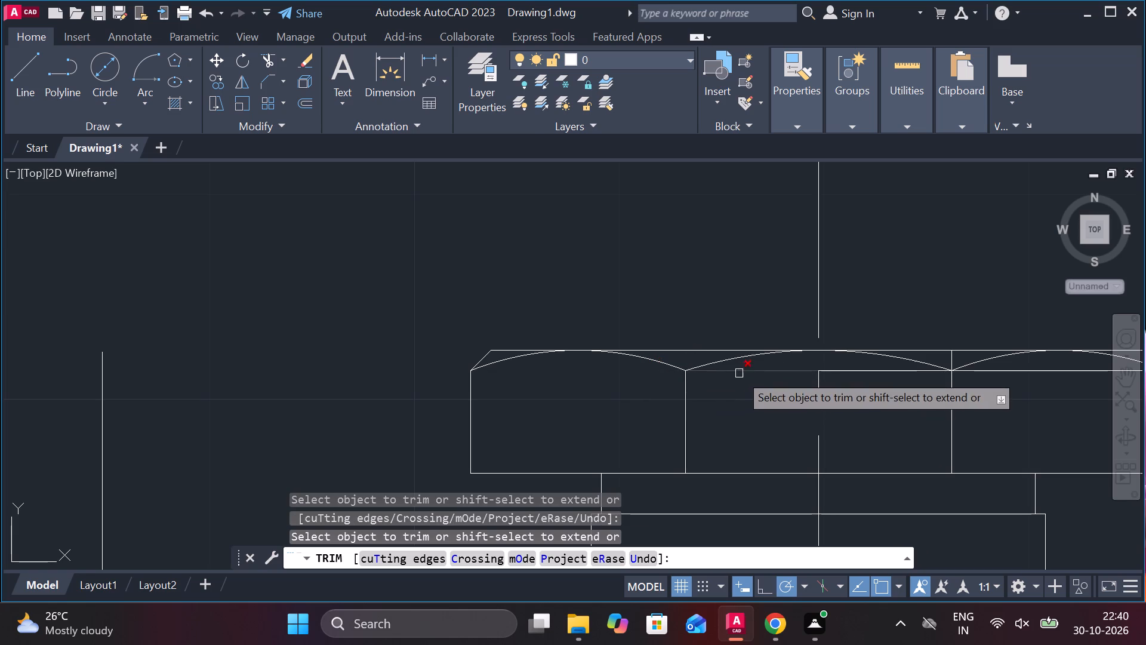
click(739, 373)
click(856, 375)
middle_drag(867, 382, 793, 382)
click(876, 361)
click(962, 375)
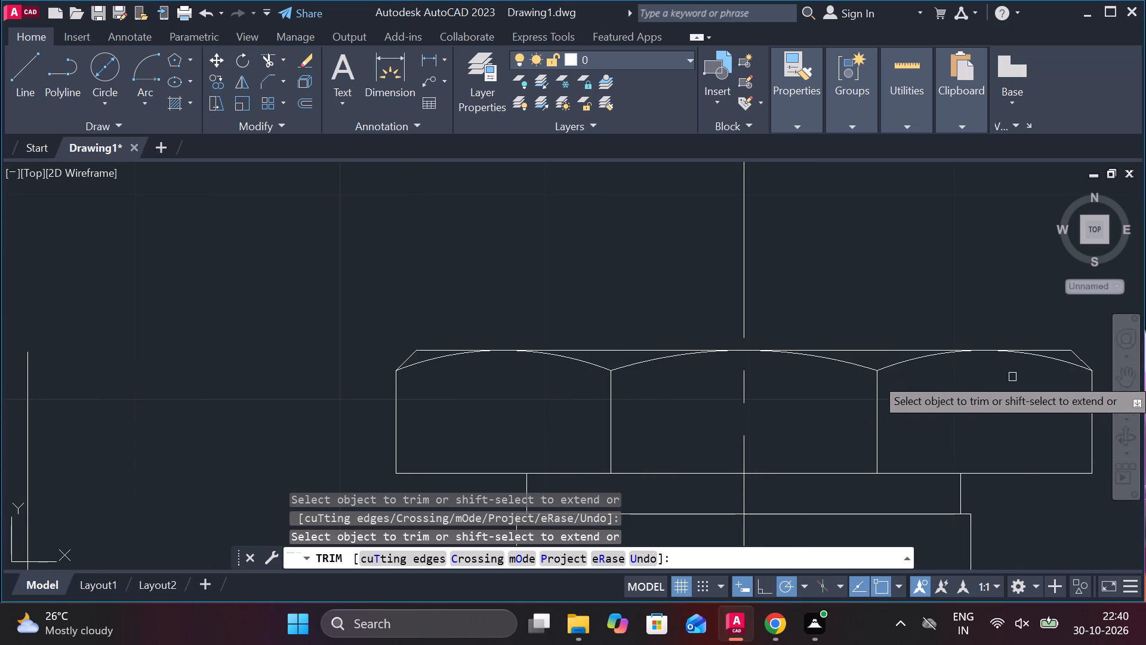
middle_drag(1025, 416, 905, 420)
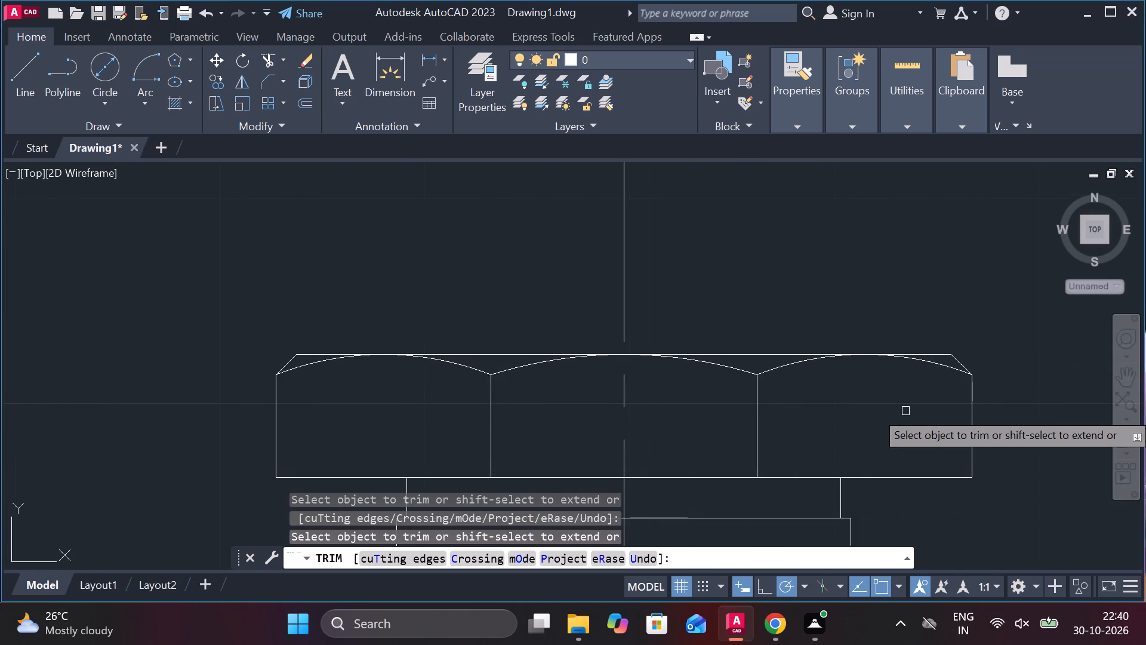
Trim the sloped chamfer lines and the top edge's overhanging ends outside the arcs at both corners of the screw head.
click(947, 351)
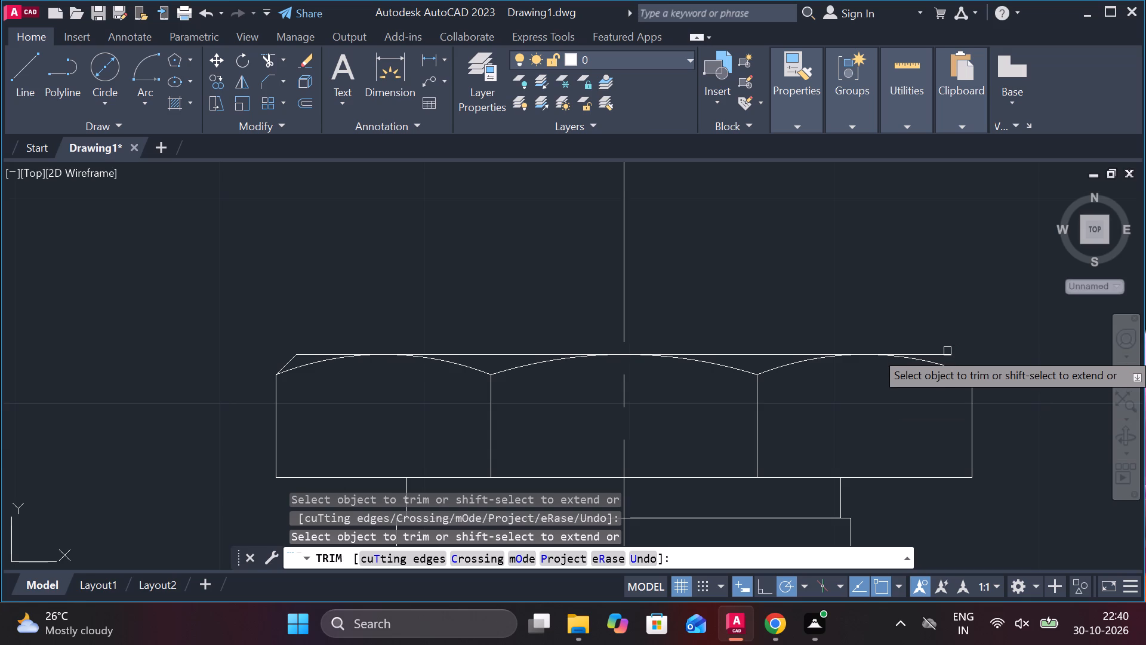
click(953, 351)
scroll(993, 364, down, 1)
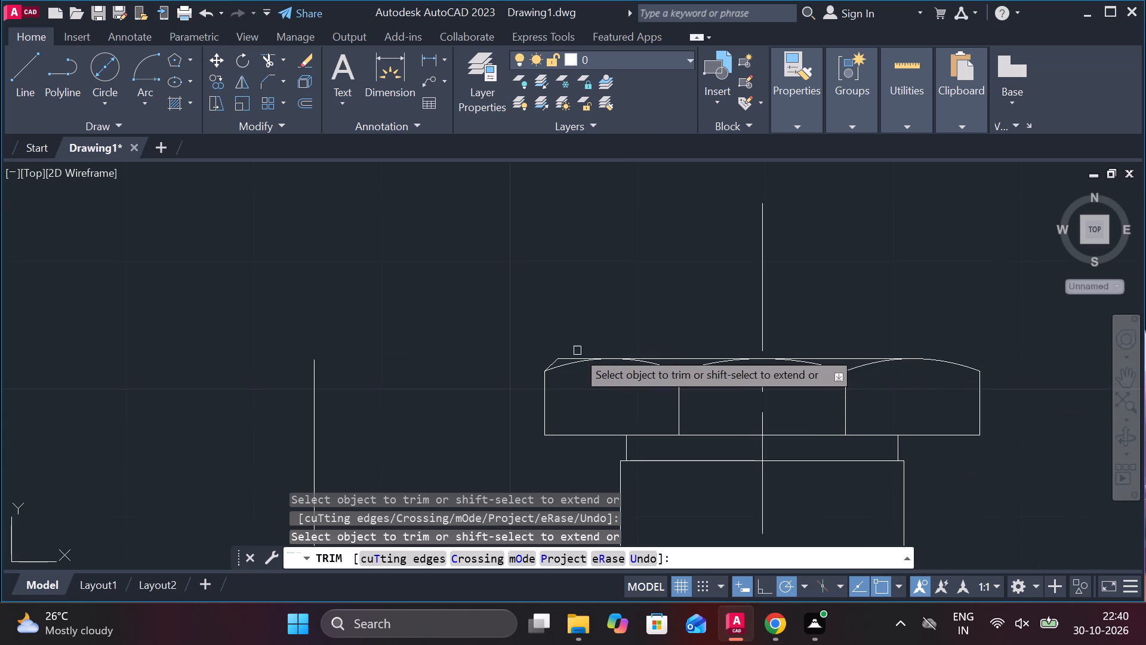
scroll(575, 351, up, 2)
click(558, 367)
click(516, 377)
scroll(618, 343, down, 3)
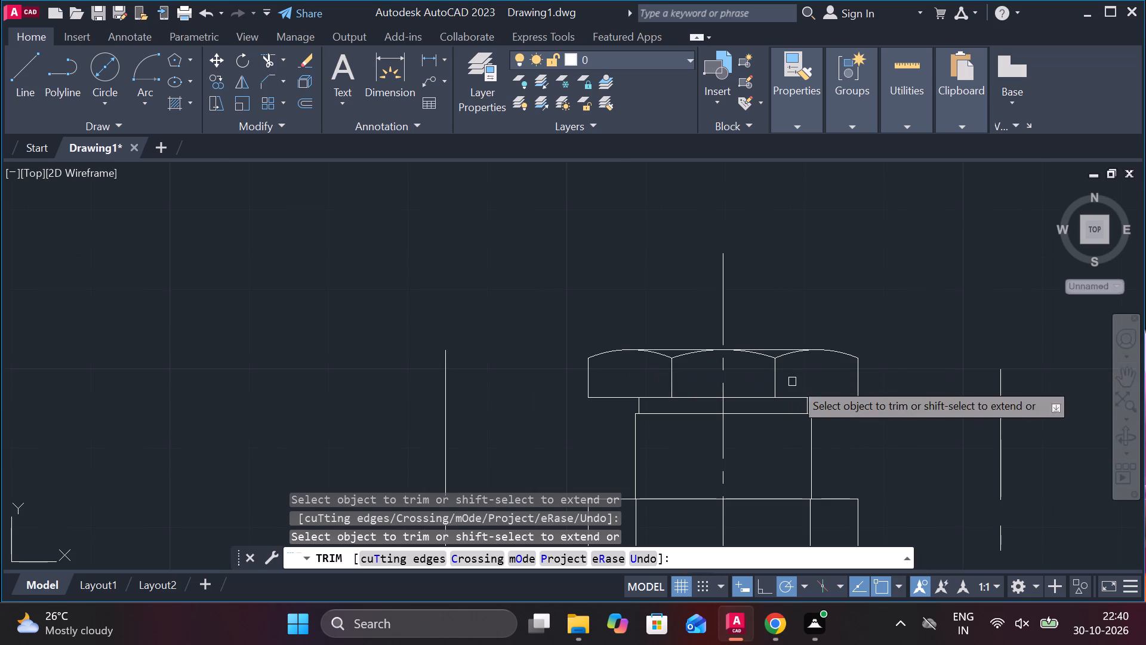
scroll(849, 412, down, 1)
middle_drag(871, 419, 802, 380)
key(Escape)
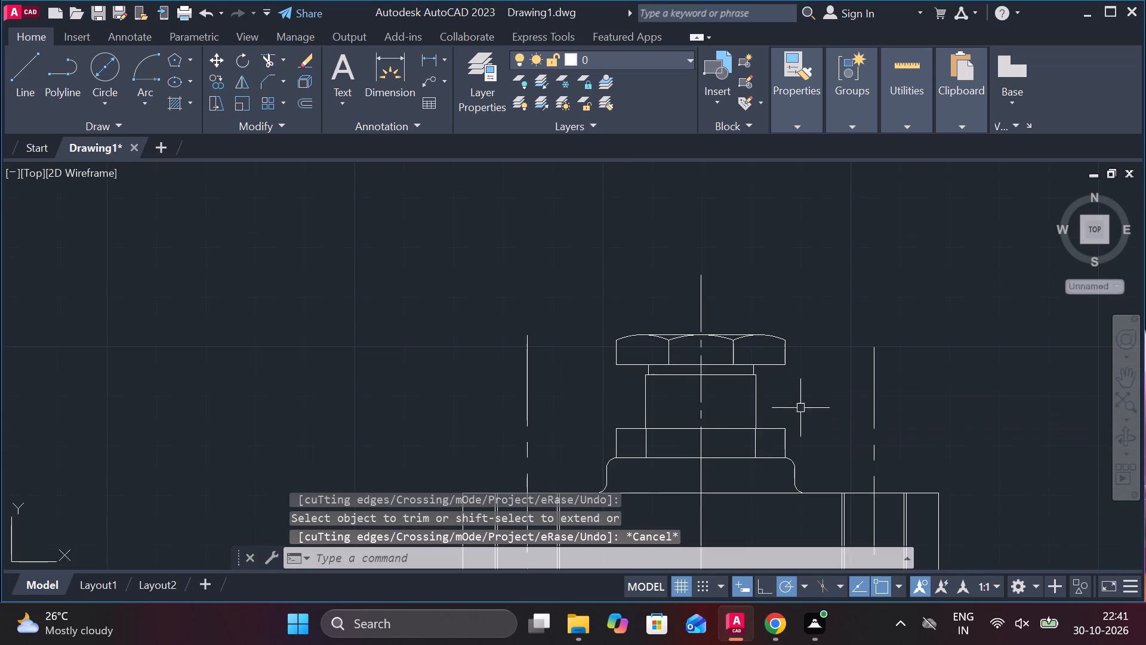
Draw two vertical lines down the shank, continuing the neck's left and right edges to the flange nut's top edge.
scroll(660, 385, up, 2)
key(l)
key(Return)
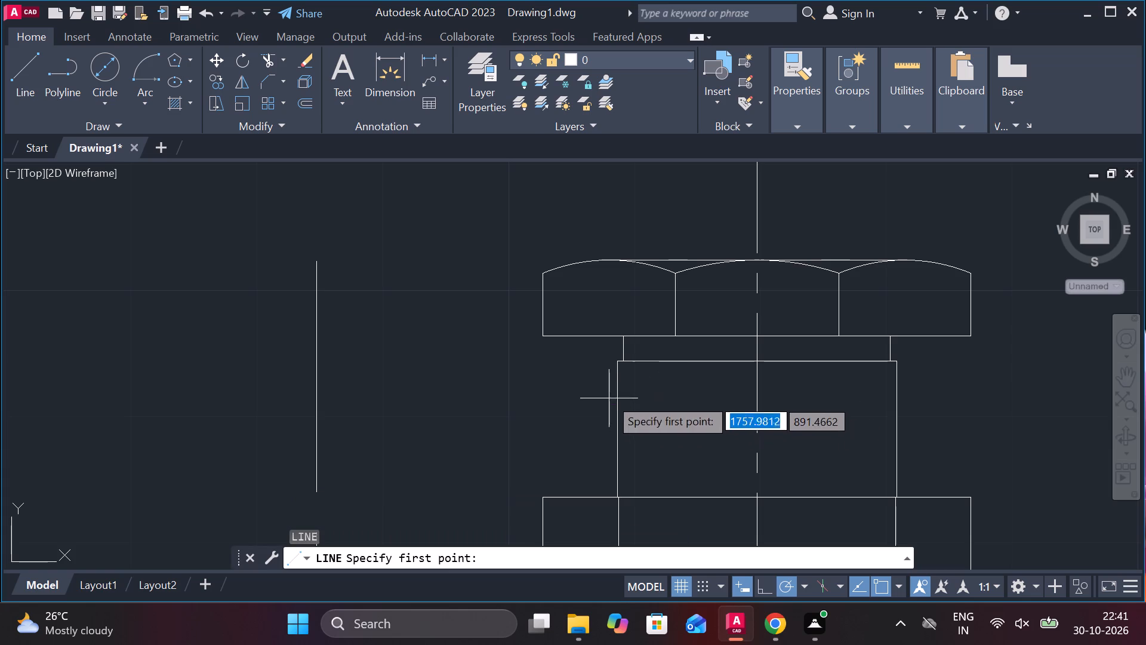
click(623, 364)
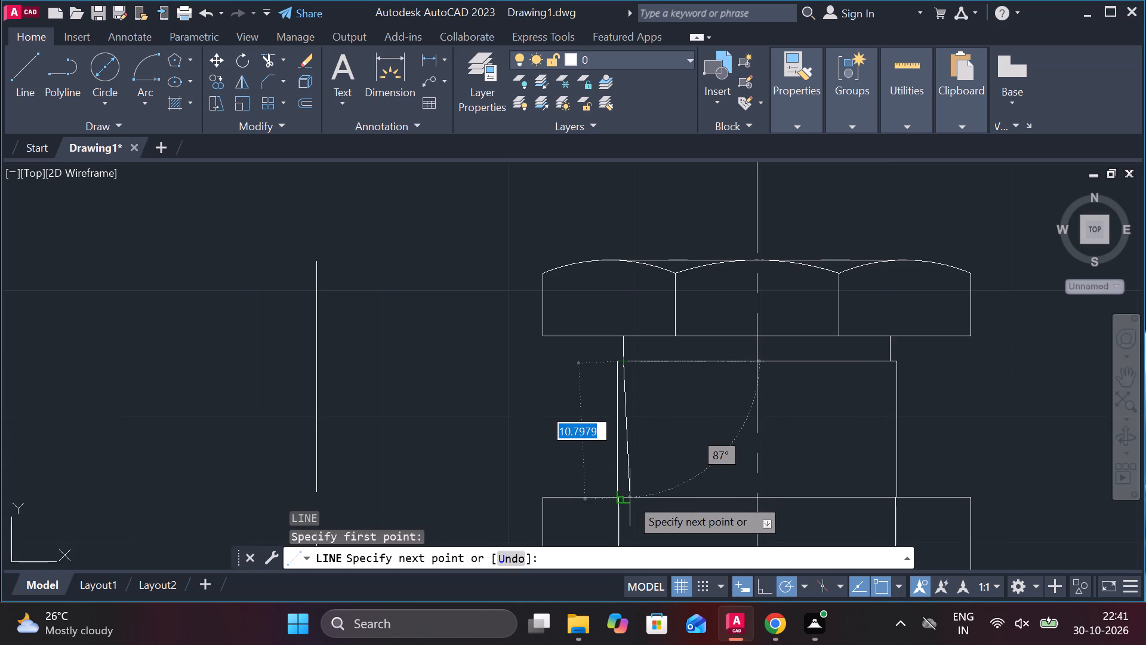
click(623, 497)
key(Escape)
key(space)
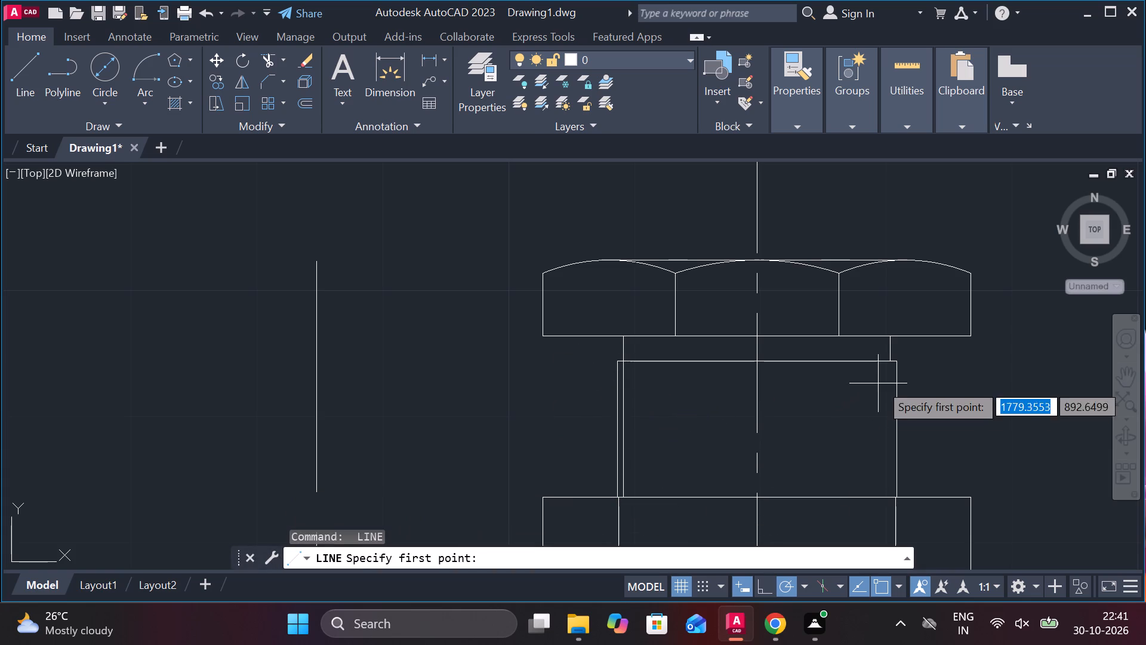
click(883, 368)
click(887, 495)
key(Escape)
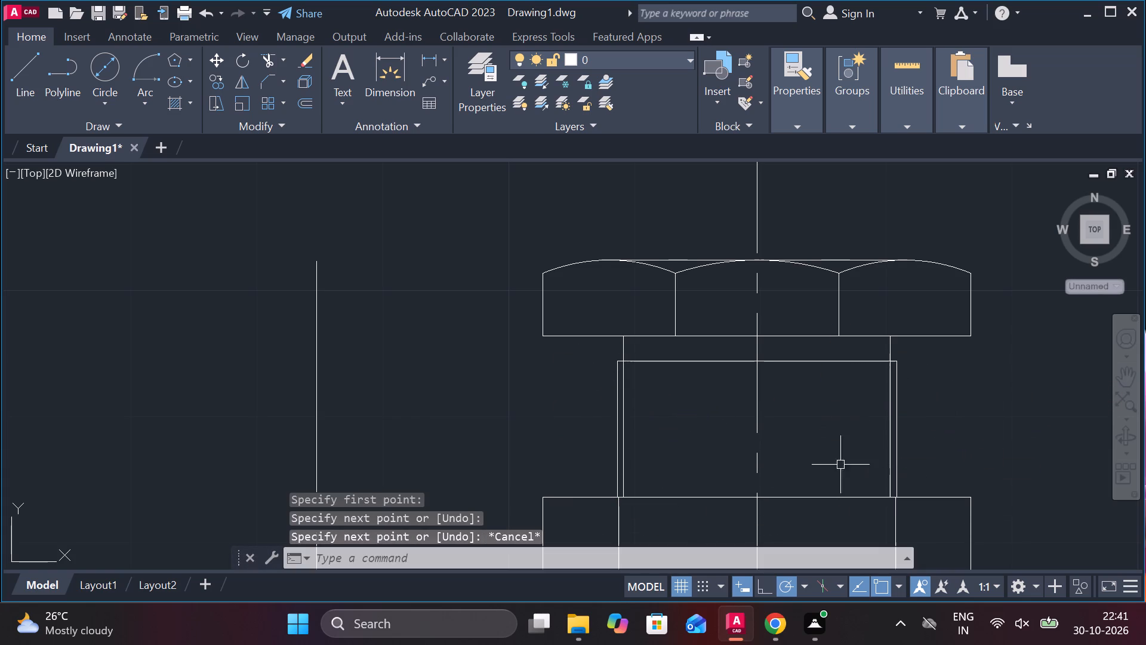
Set the linetype of the two new vertical shank lines to DASHED.
click(627, 416)
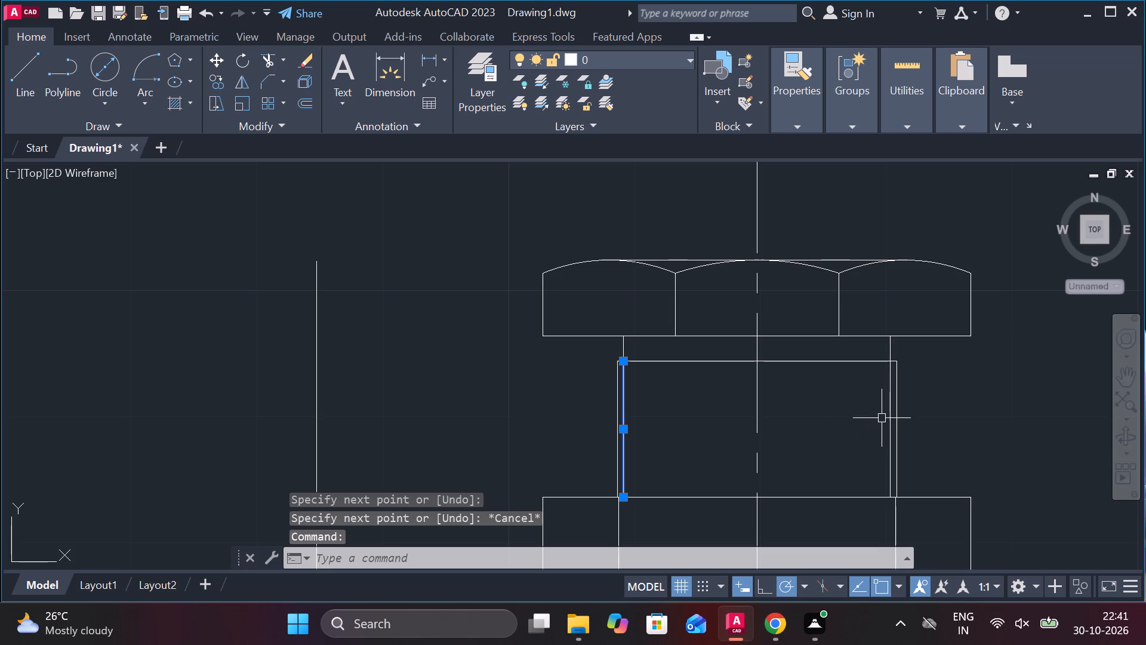
click(890, 416)
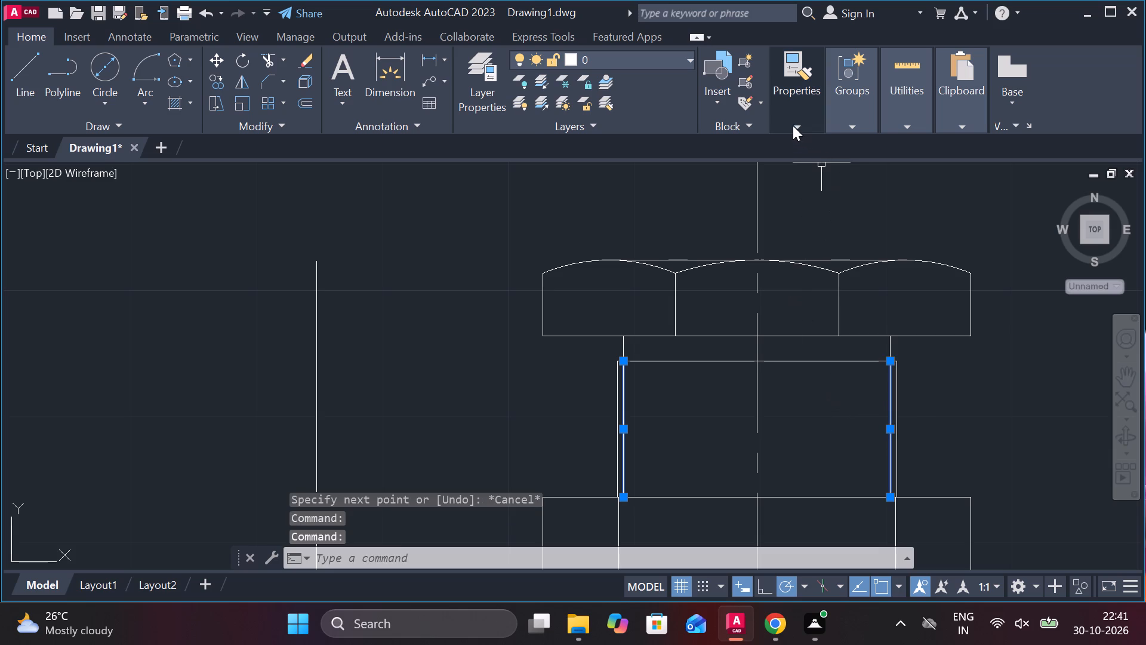
click(793, 125)
click(948, 195)
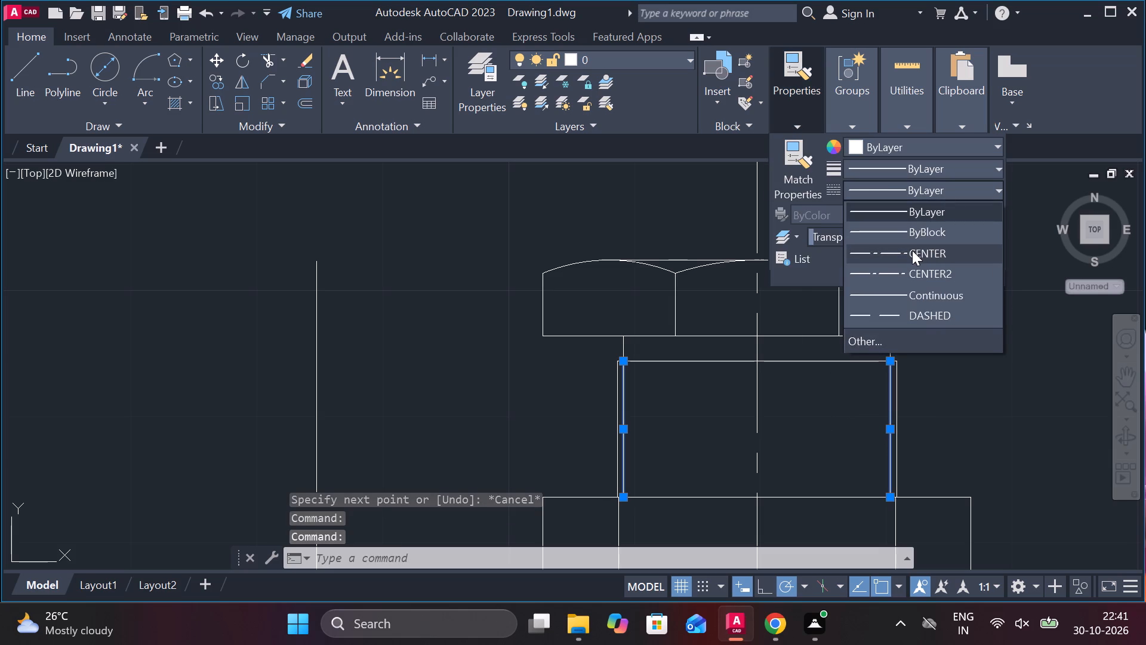
click(882, 315)
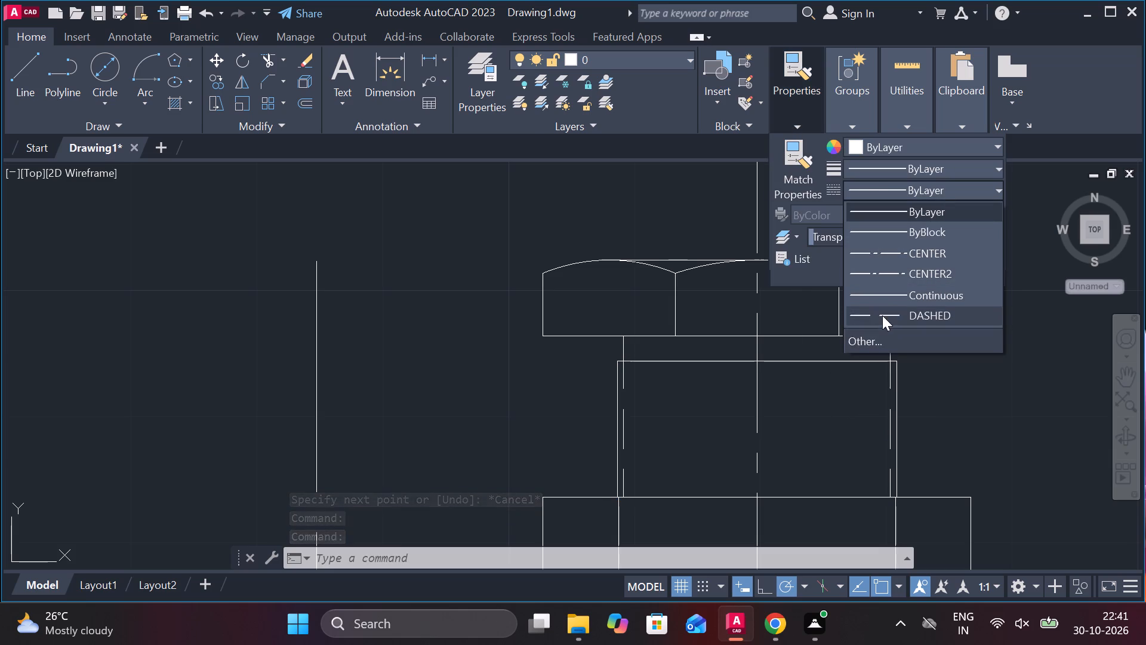
scroll(931, 404, down, 2)
key(Escape)
Examine the assembly and the separate spindle part beside it.
middle_drag(968, 422, 803, 303)
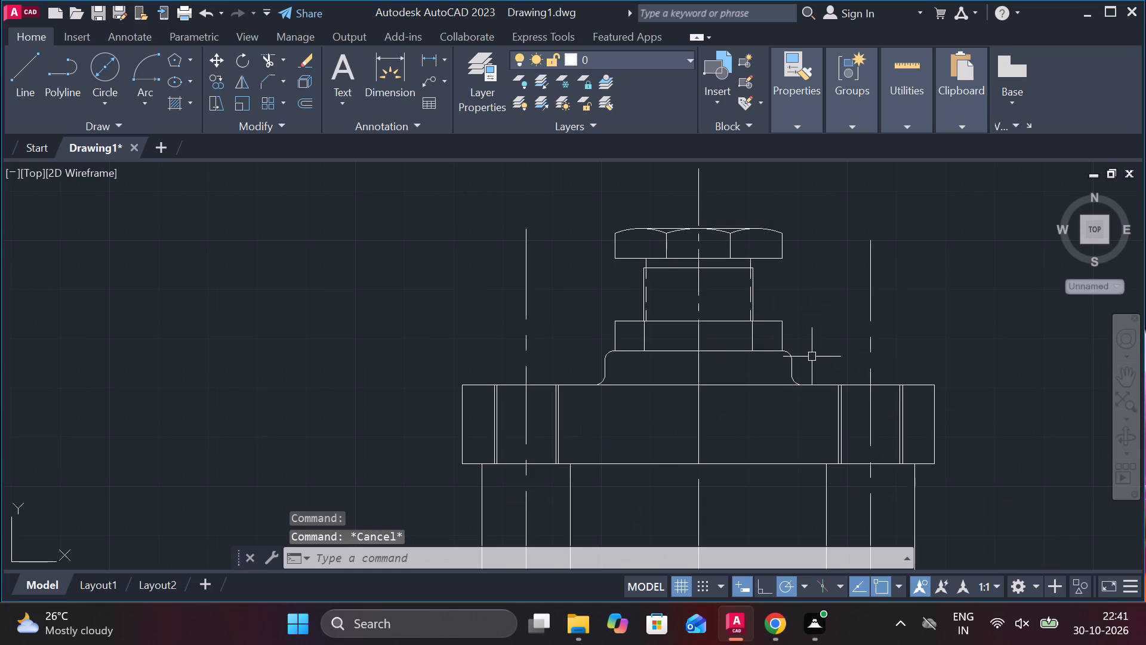
scroll(814, 357, down, 2)
scroll(745, 433, down, 1)
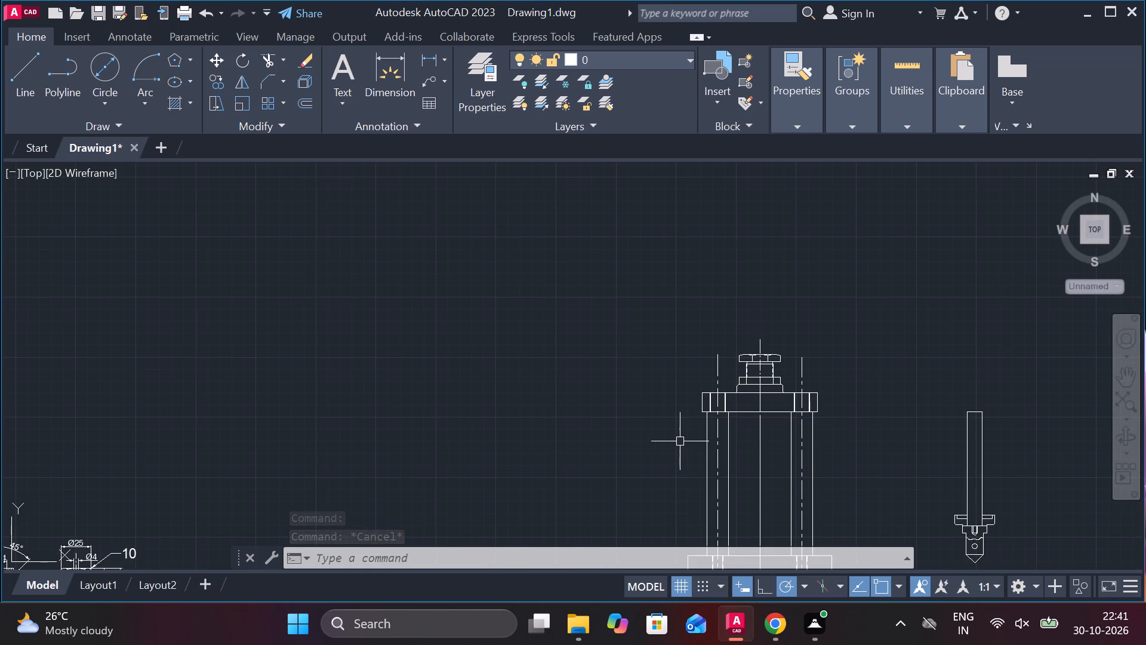
scroll(680, 441, down, 2)
middle_drag(527, 443, 532, 342)
scroll(816, 338, up, 2)
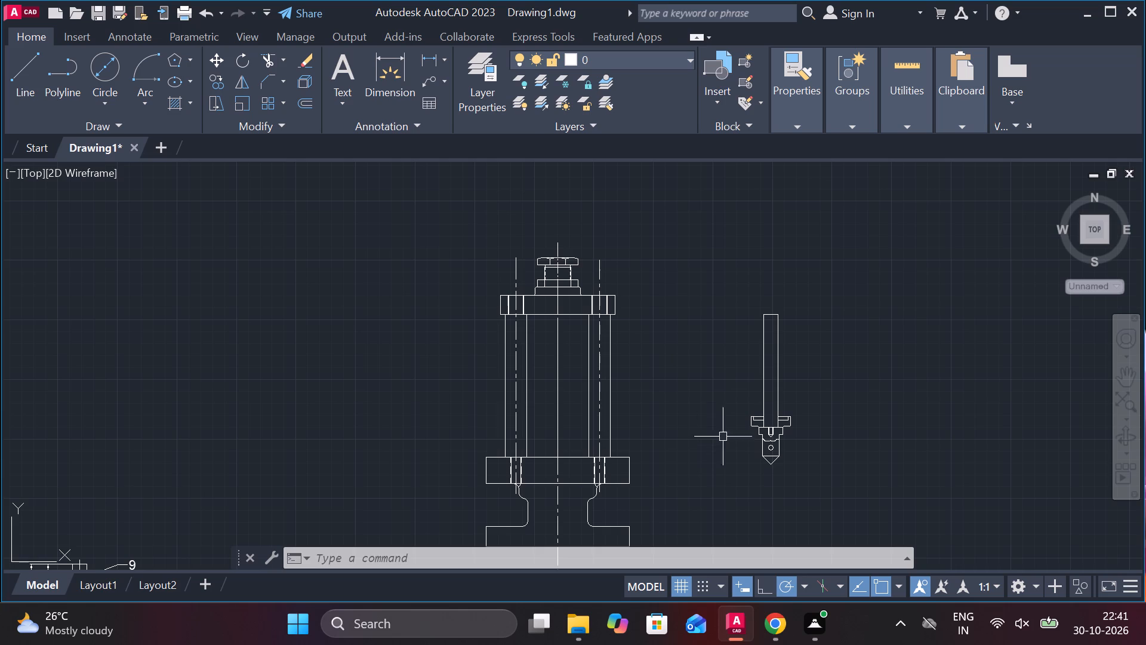
scroll(753, 398, up, 1)
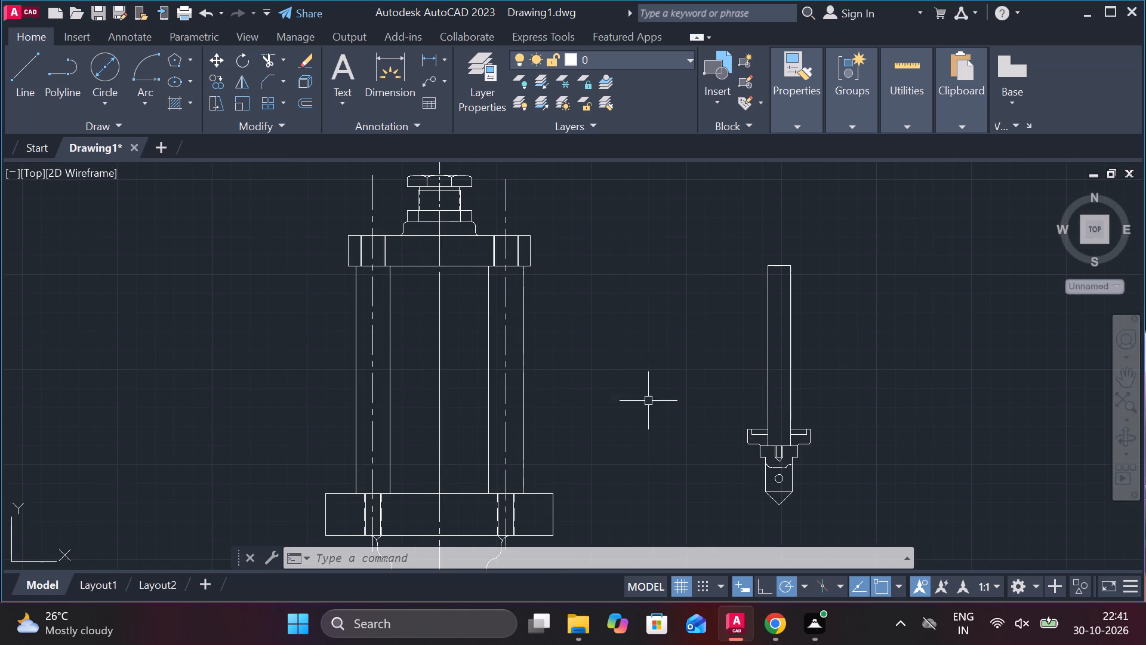
middle_drag(649, 401, 639, 347)
scroll(670, 367, down, 1)
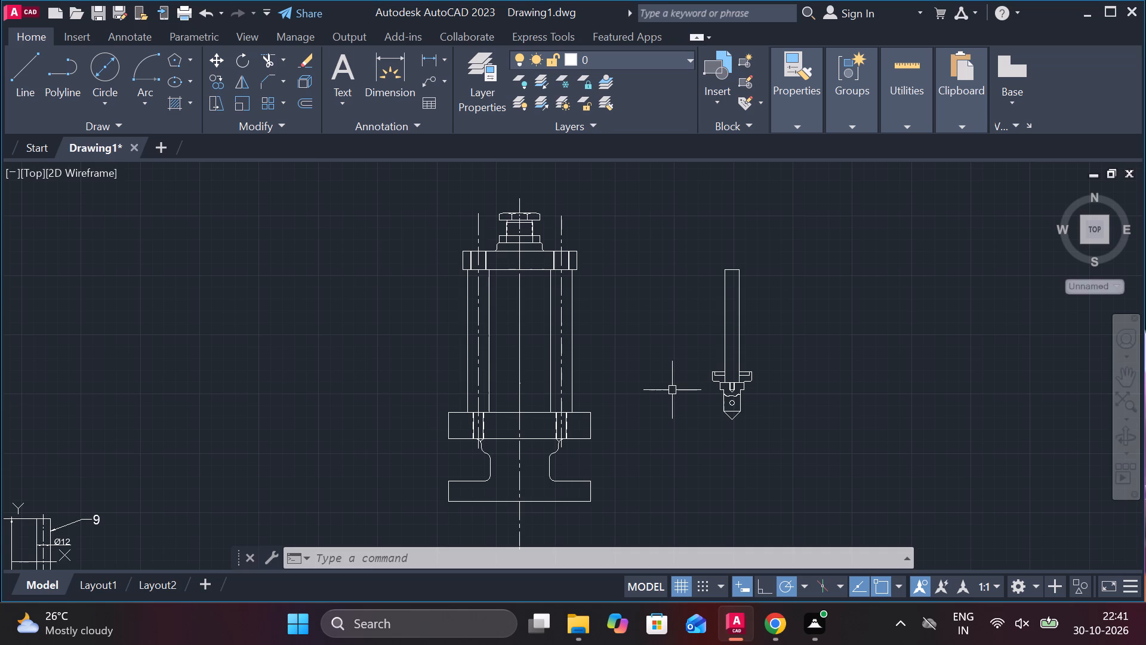
Copy the hexagonal head with its hole and the collar from the unhatched winged part to the empty space above and right of it.
scroll(676, 395, down, 2)
middle_drag(704, 423, 713, 352)
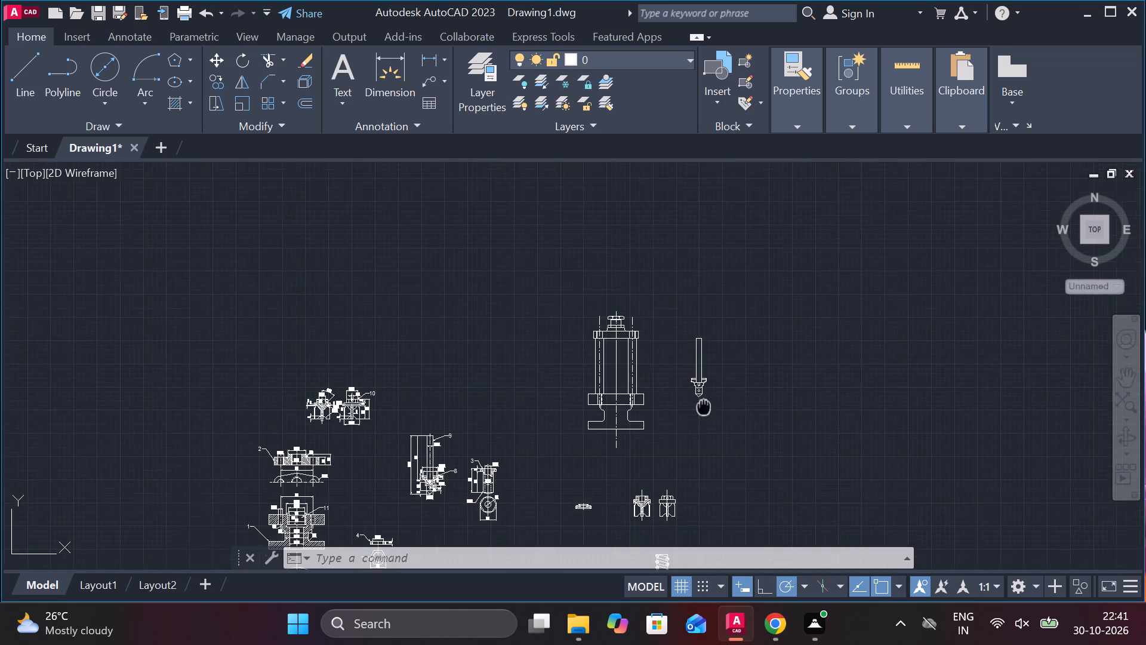
middle_drag(713, 352, 725, 332)
scroll(704, 453, up, 3)
scroll(637, 328, up, 2)
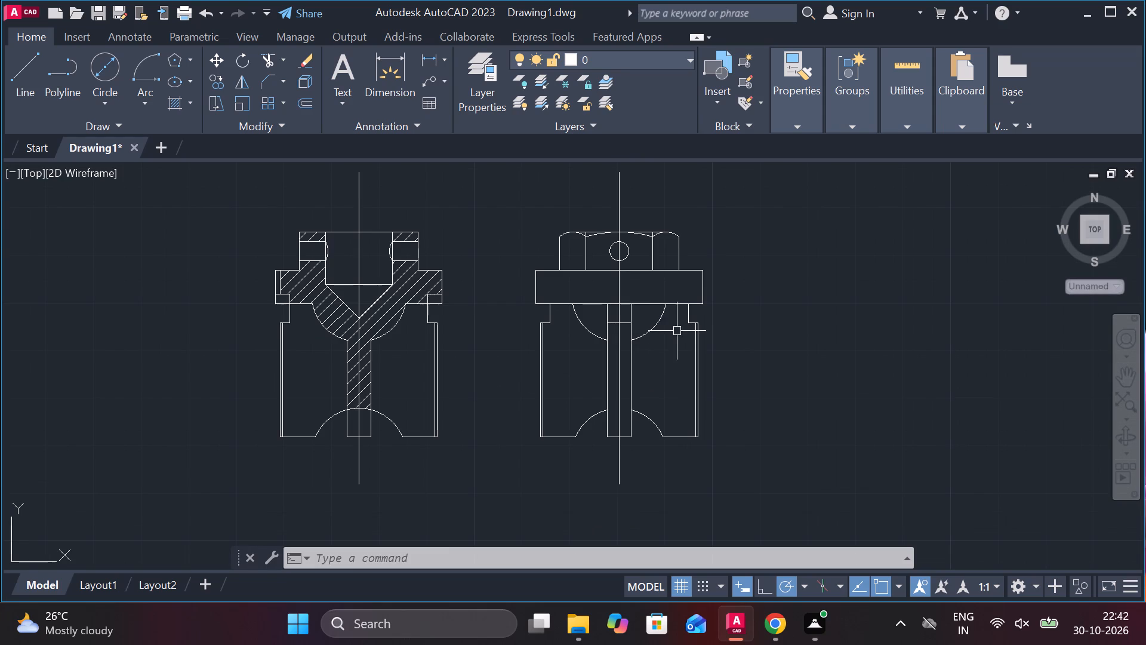
scroll(660, 300, up, 1)
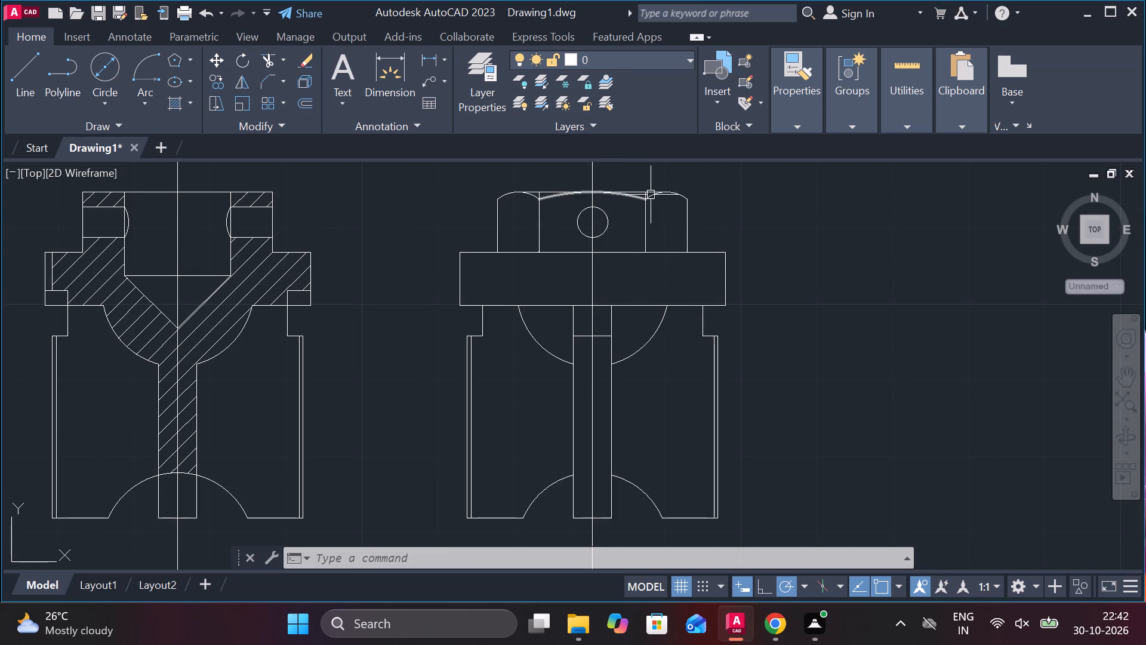
middle_drag(616, 290, 627, 312)
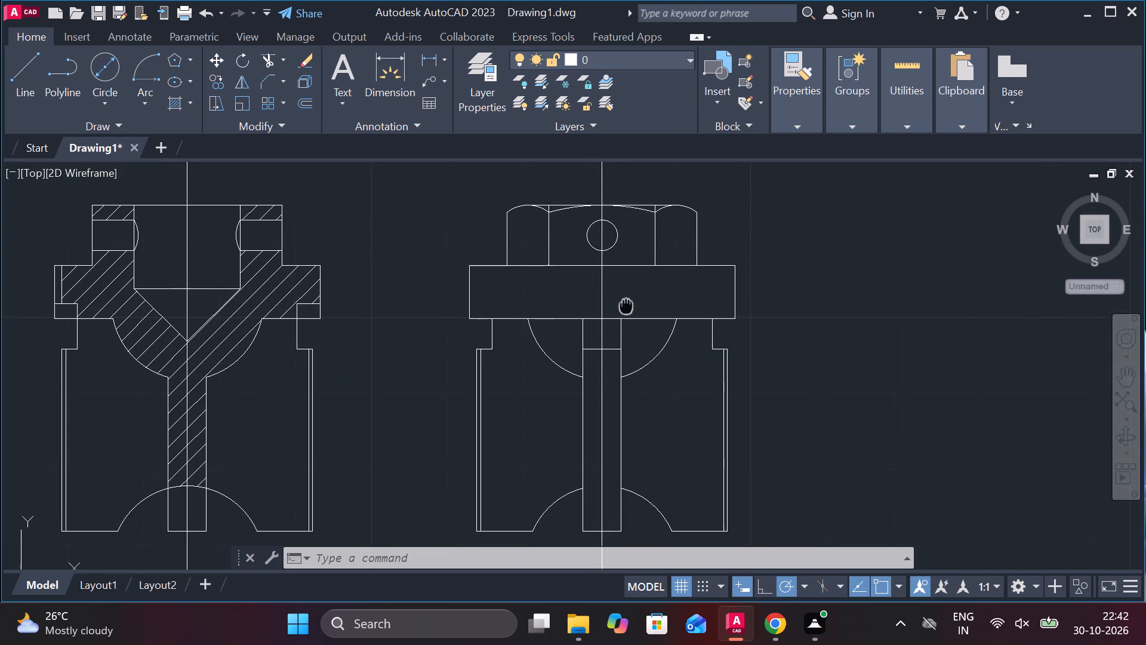
middle_drag(627, 312, 627, 314)
click(449, 191)
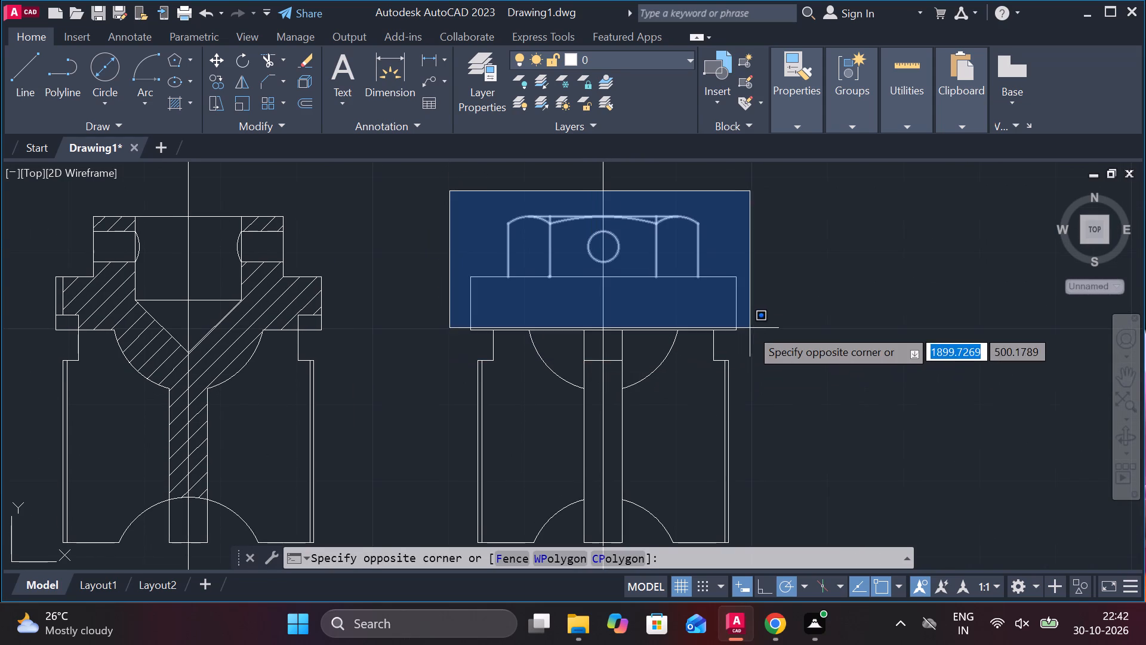
click(780, 340)
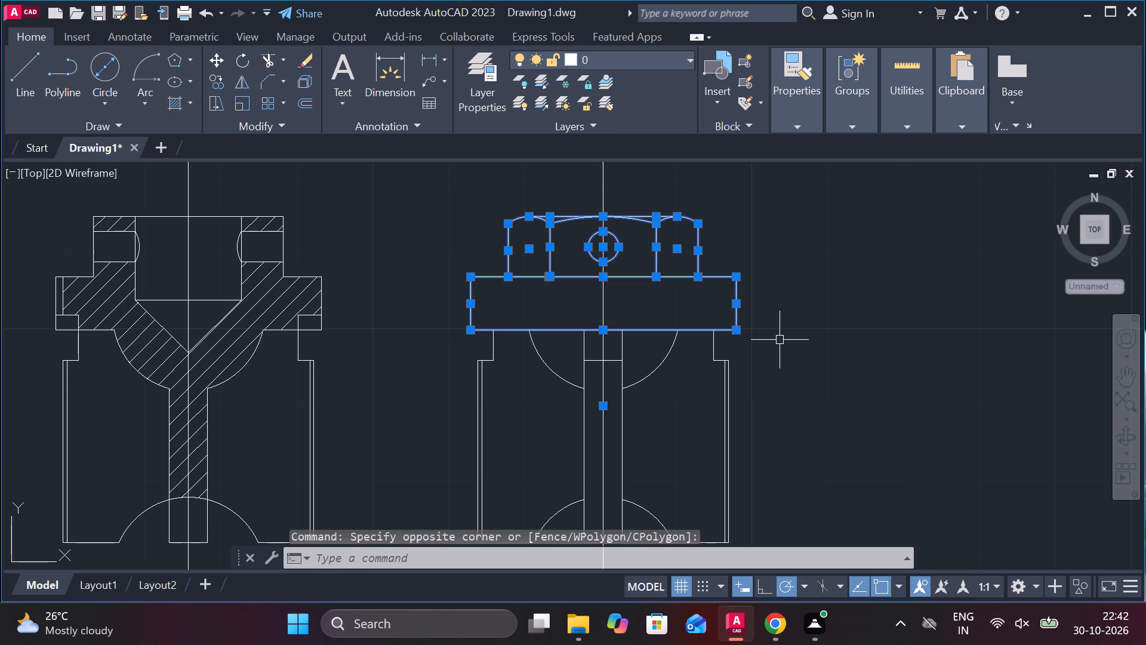
text(co)
key(Return)
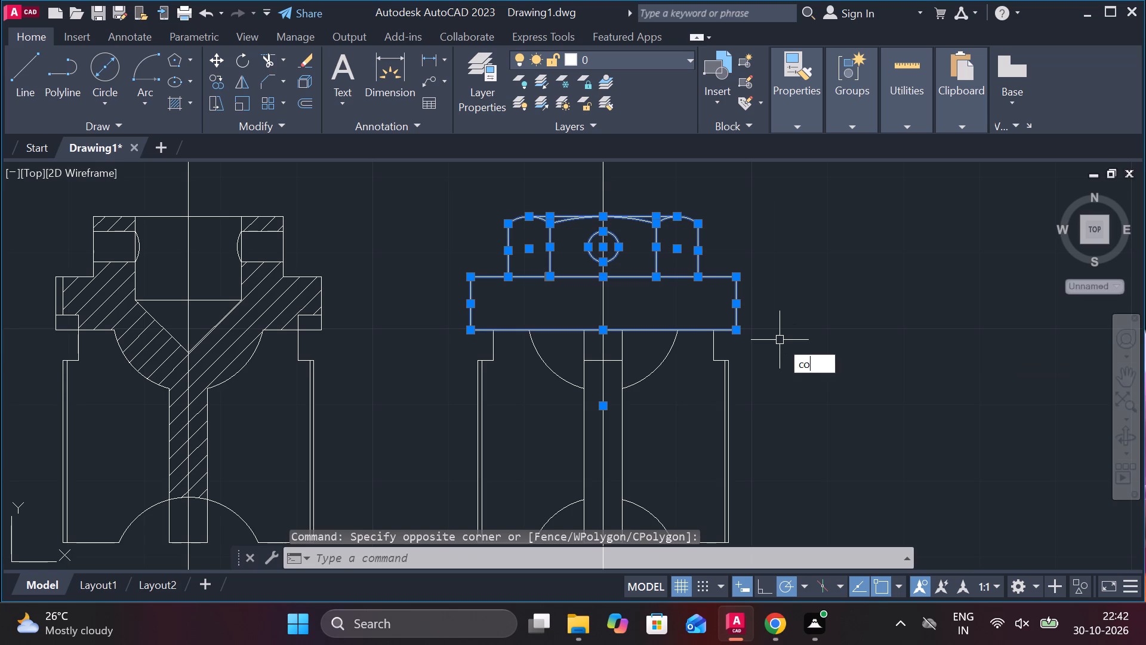
scroll(843, 367, down, 1)
middle_drag(901, 363, 873, 443)
click(897, 293)
key(Escape)
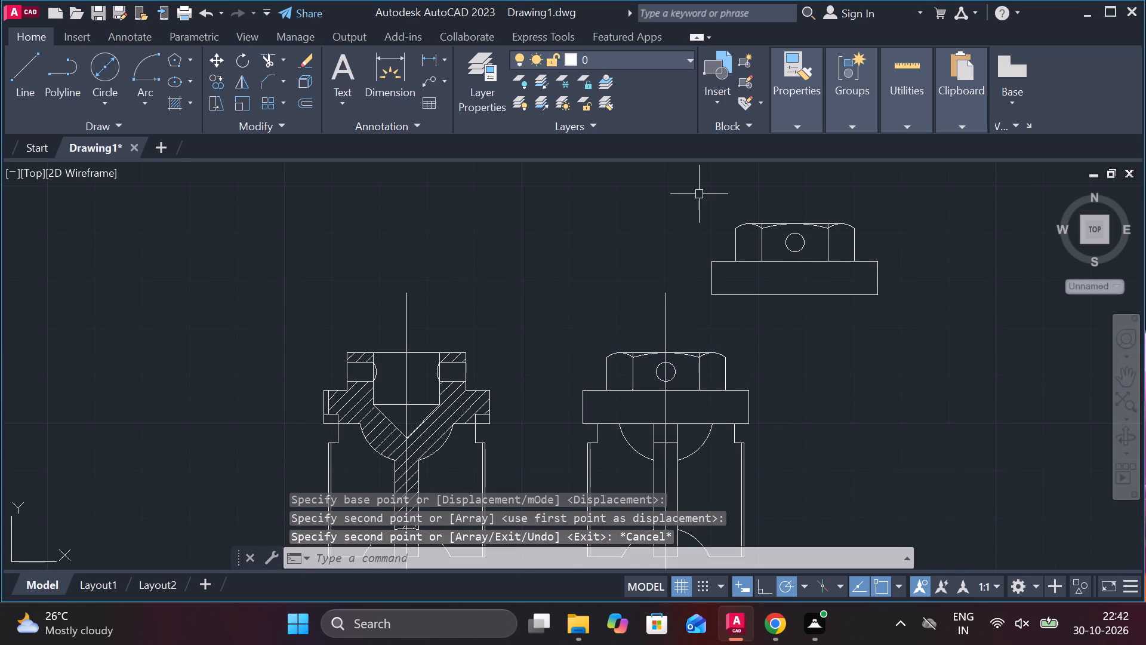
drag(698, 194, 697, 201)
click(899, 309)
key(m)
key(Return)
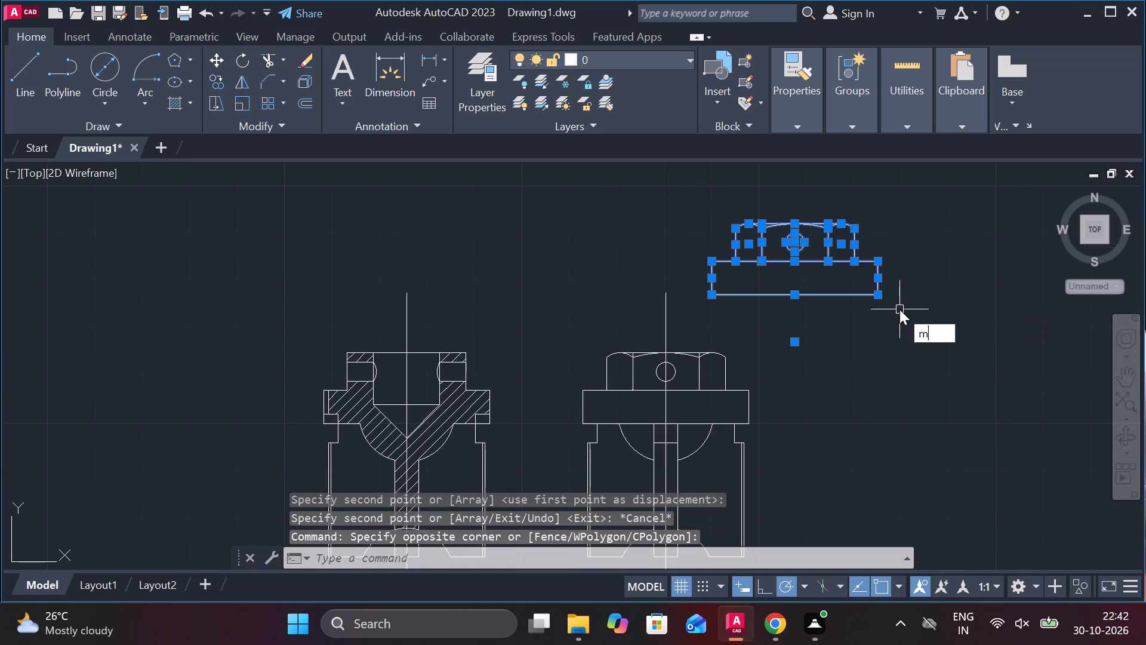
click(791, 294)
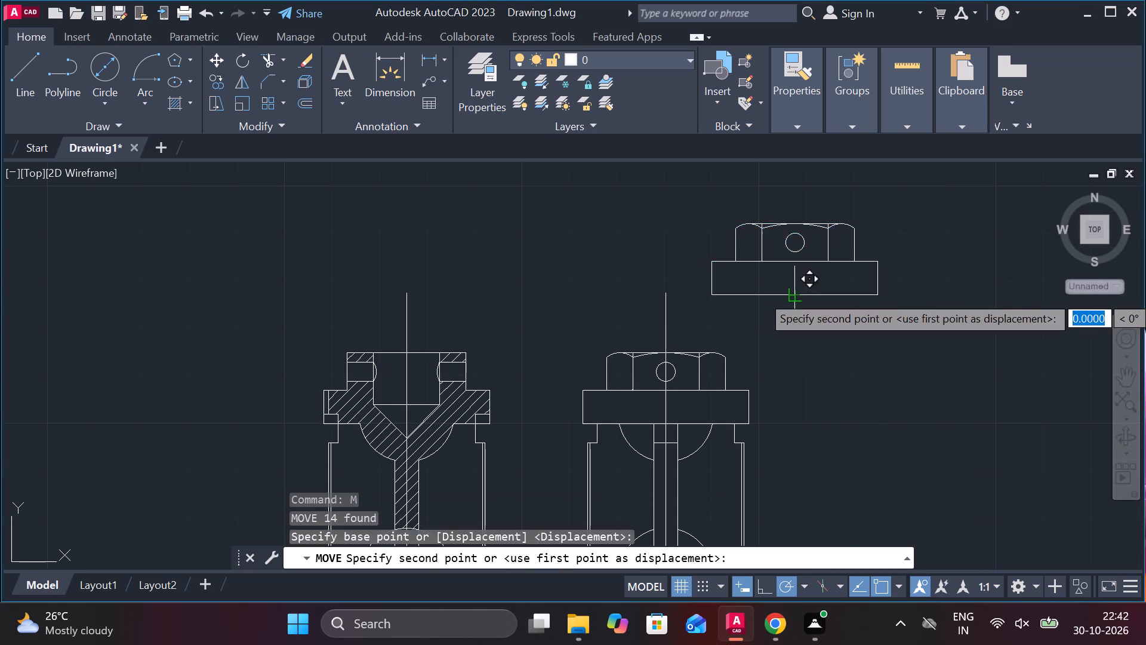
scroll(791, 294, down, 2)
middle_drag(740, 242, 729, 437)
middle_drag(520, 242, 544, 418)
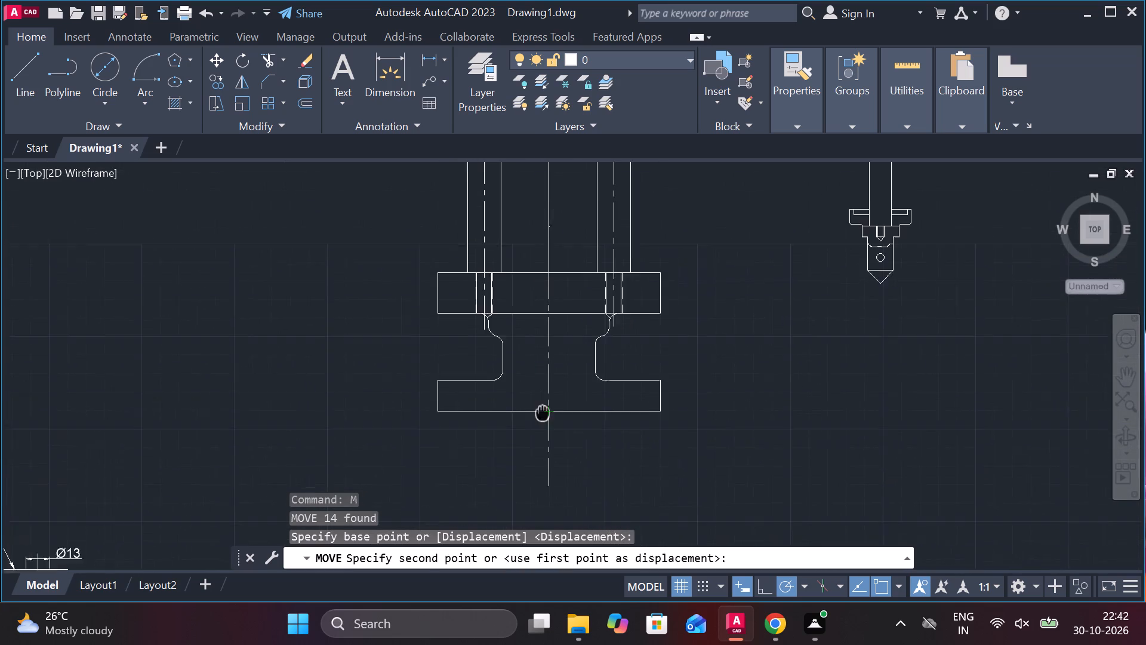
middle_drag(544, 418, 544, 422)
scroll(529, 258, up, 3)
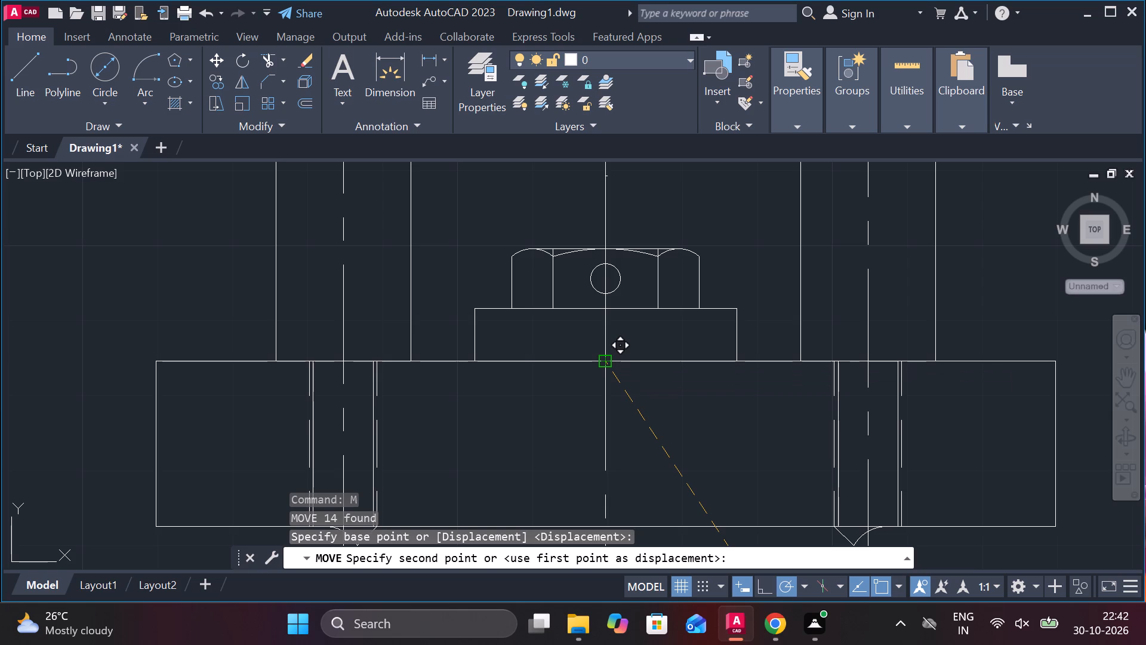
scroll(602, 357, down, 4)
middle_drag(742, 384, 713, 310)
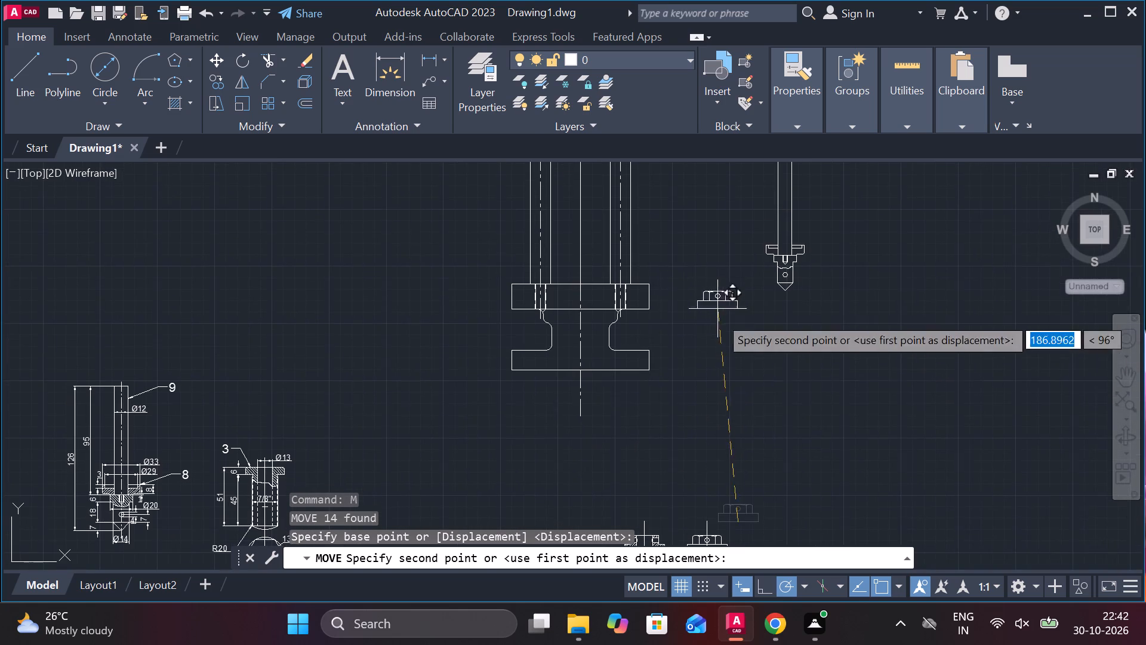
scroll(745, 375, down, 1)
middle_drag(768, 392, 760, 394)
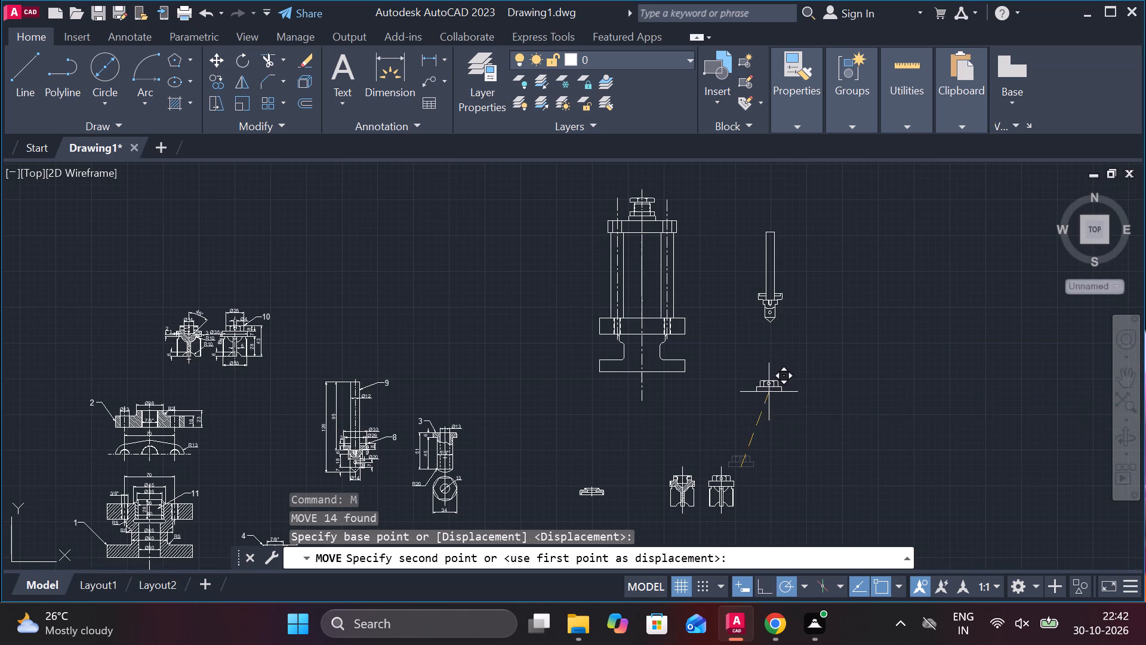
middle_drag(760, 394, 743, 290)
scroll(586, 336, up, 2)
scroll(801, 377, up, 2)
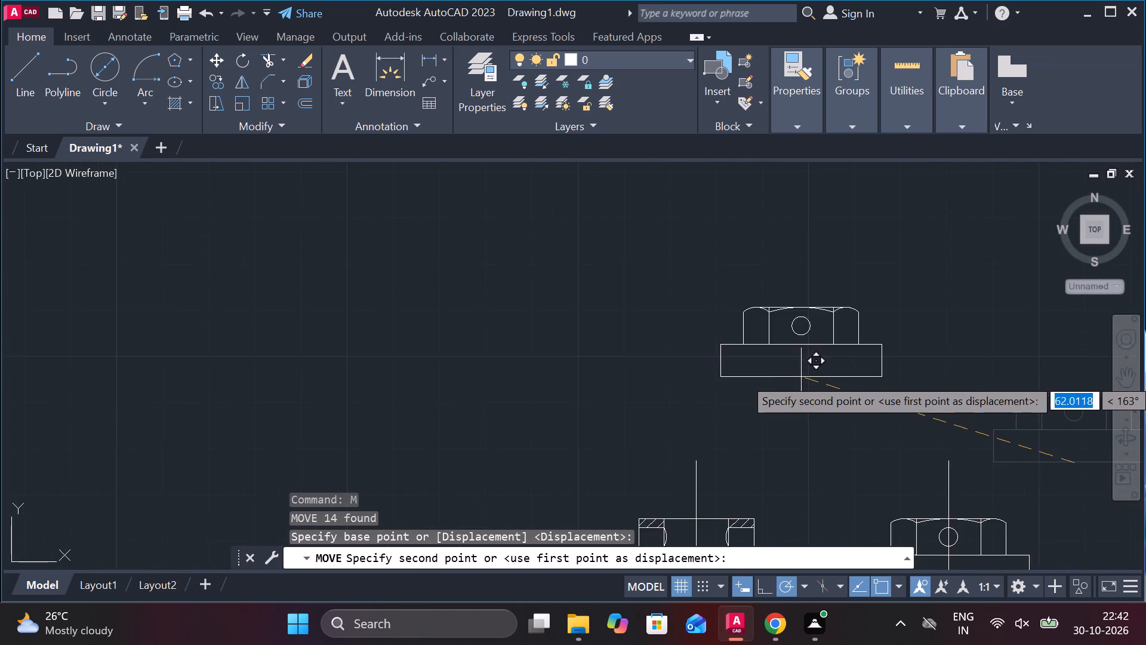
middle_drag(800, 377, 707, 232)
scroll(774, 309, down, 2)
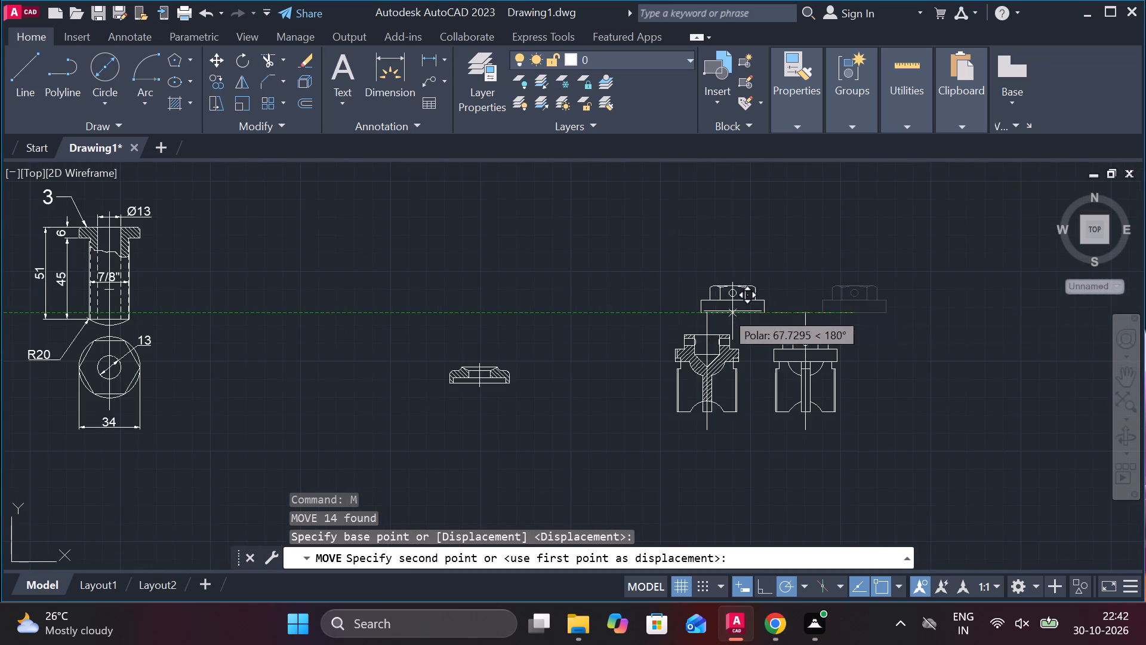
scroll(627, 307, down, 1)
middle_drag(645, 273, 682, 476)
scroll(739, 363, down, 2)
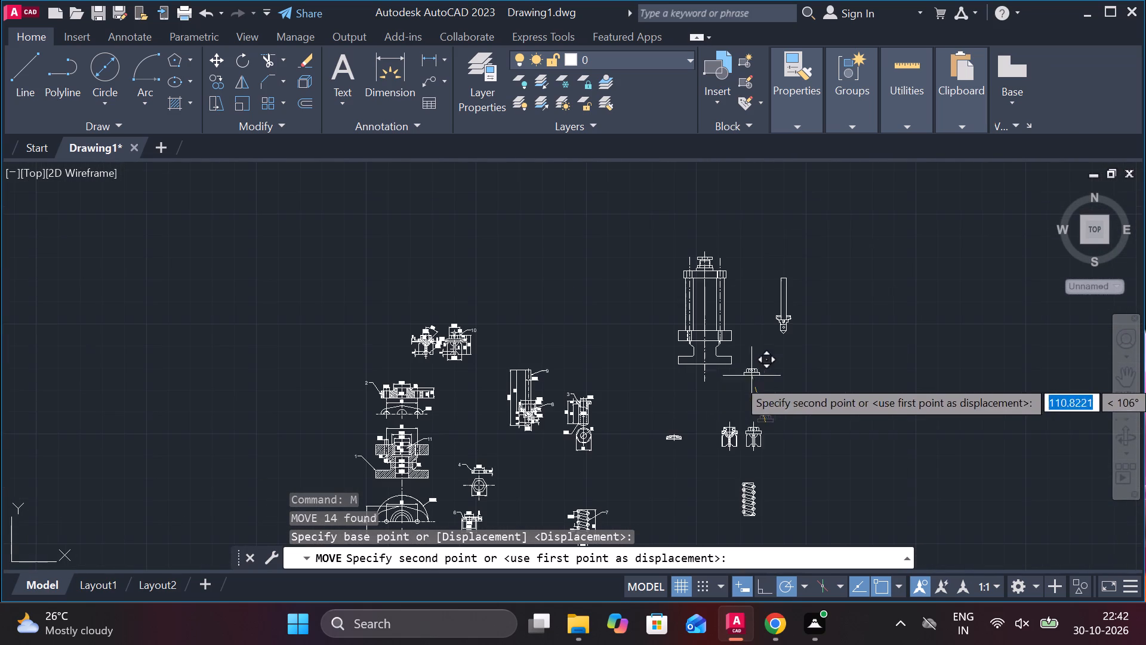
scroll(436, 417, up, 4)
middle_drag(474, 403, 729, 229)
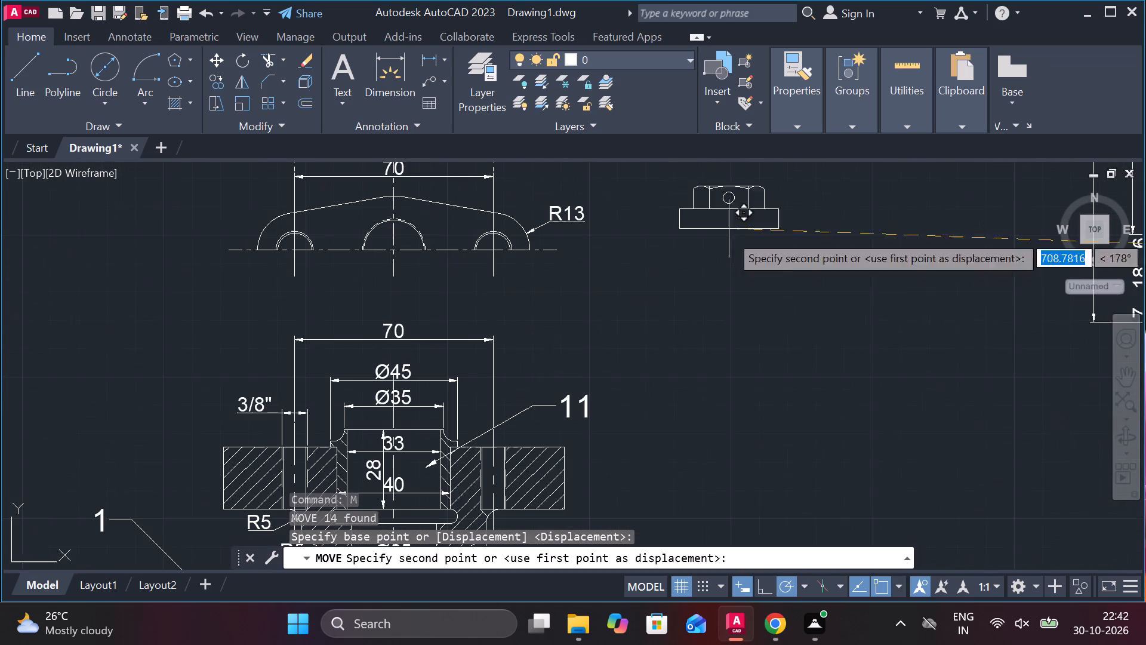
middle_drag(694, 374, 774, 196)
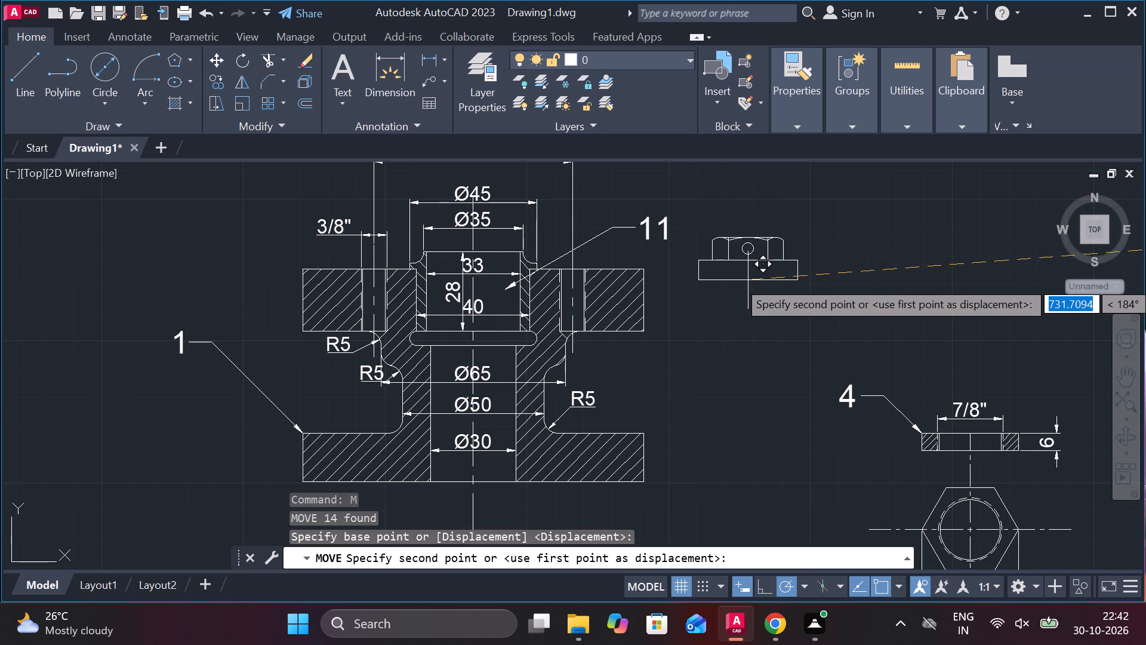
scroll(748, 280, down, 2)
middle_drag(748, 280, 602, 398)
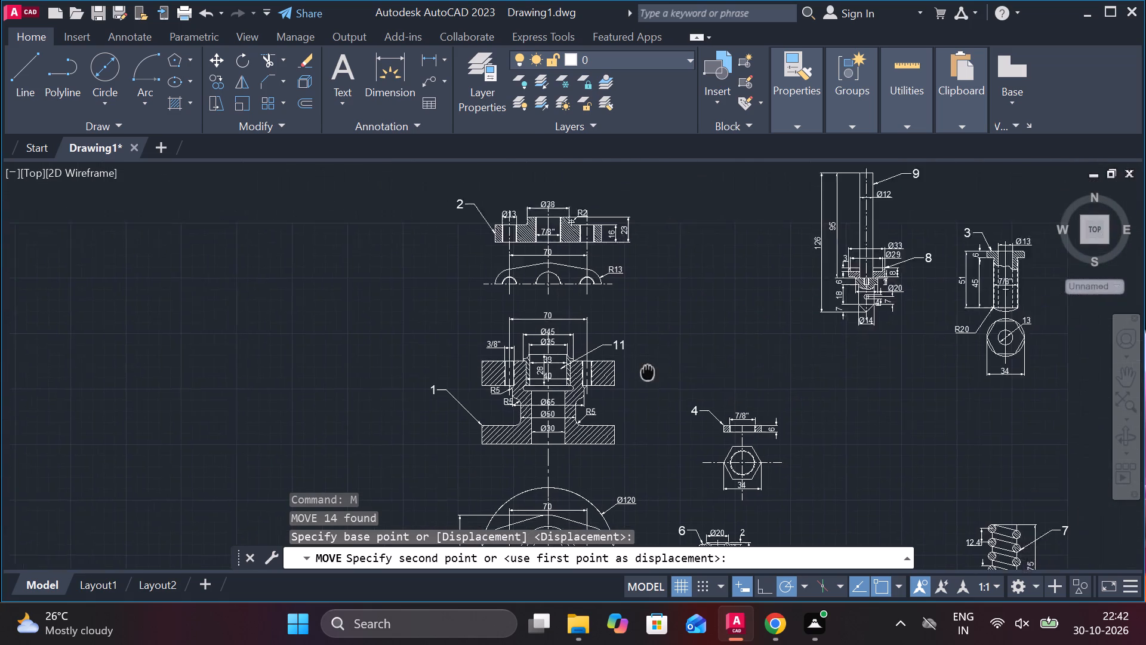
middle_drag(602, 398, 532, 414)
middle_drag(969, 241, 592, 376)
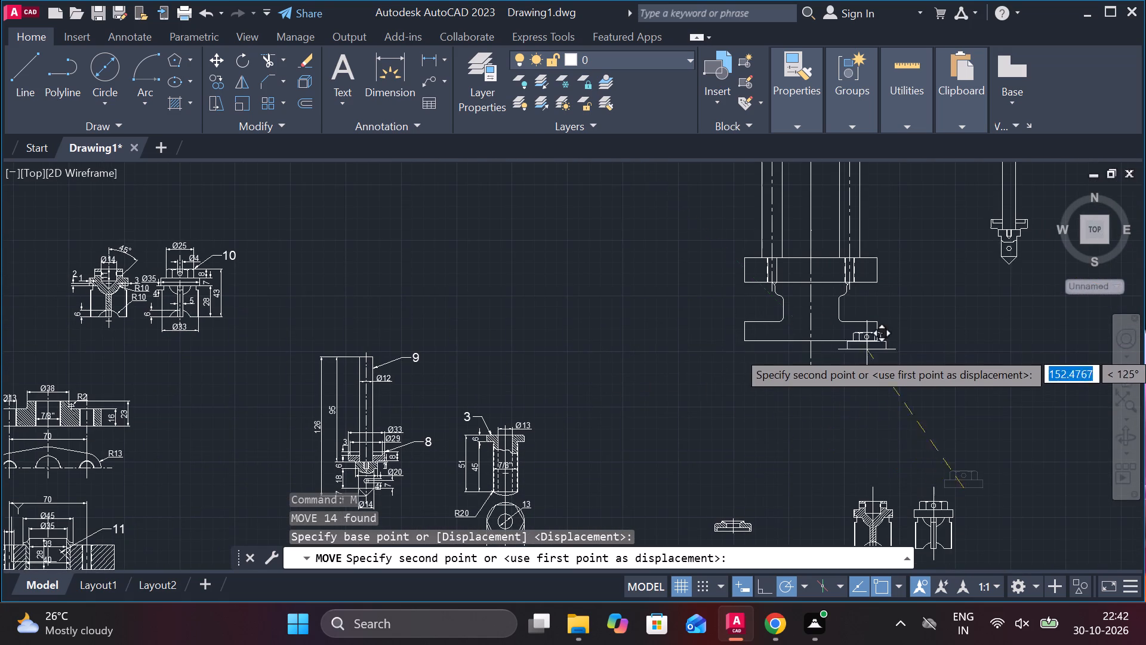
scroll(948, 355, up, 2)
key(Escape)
Copy the top edge, both concave arcs and both short vertical edges of bush 11 to the empty space beside the assembly's base.
scroll(880, 367, down, 1)
scroll(728, 215, up, 1)
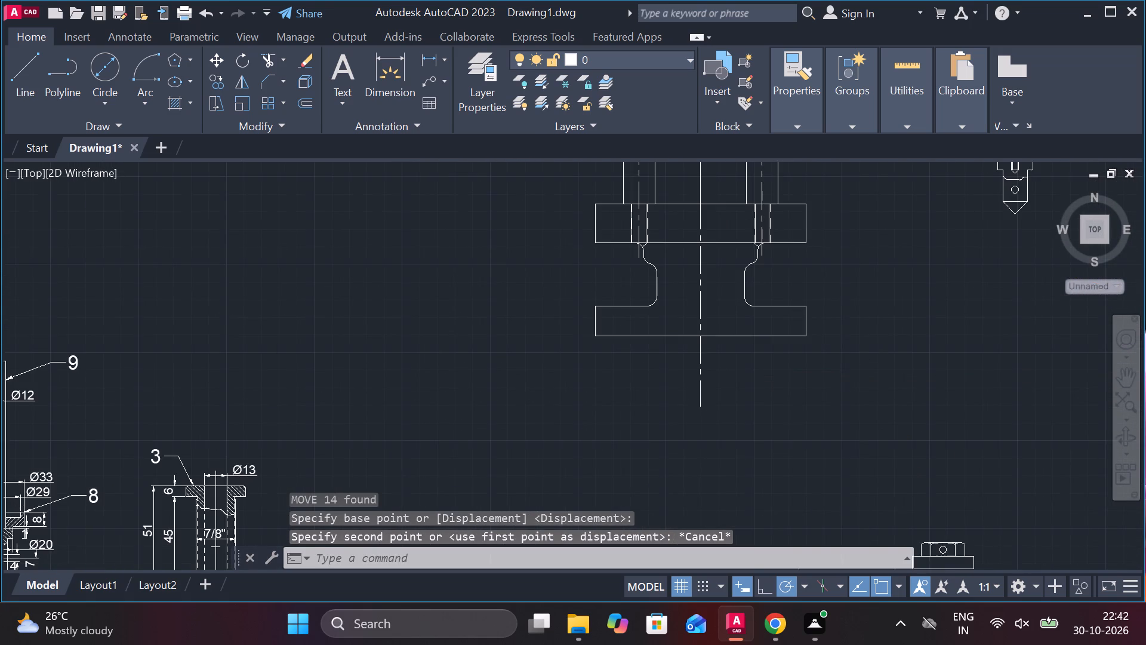
scroll(700, 222, up, 1)
middle_drag(700, 222, 820, 277)
scroll(842, 293, down, 2)
middle_drag(655, 385, 994, 170)
scroll(960, 274, down, 1)
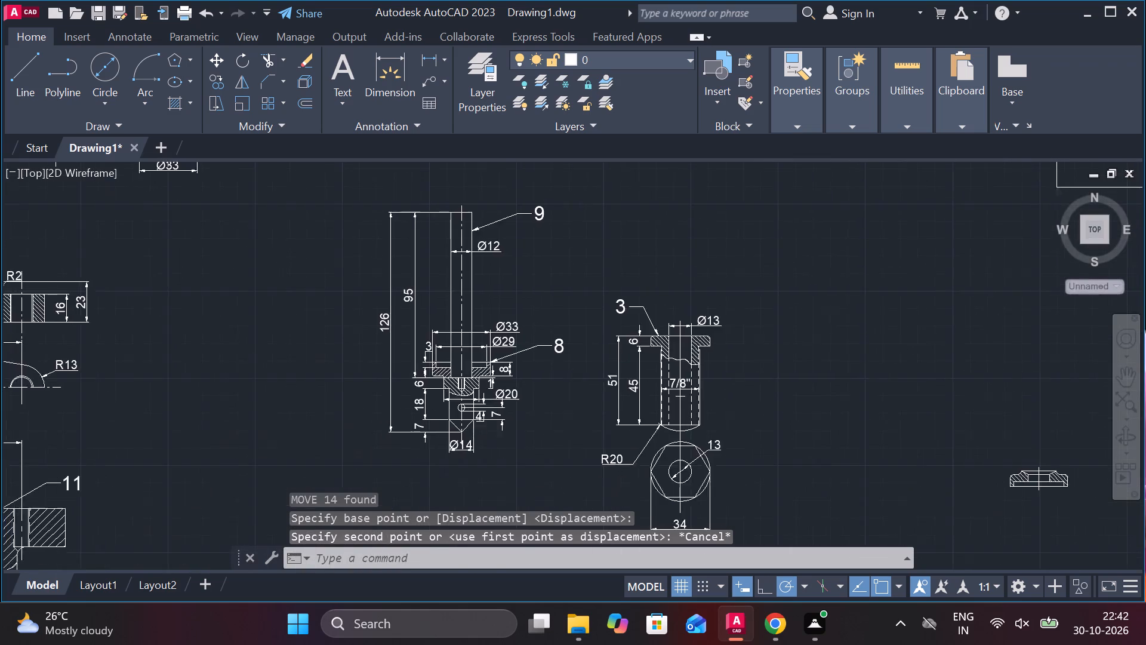
scroll(960, 274, down, 1)
scroll(562, 365, up, 6)
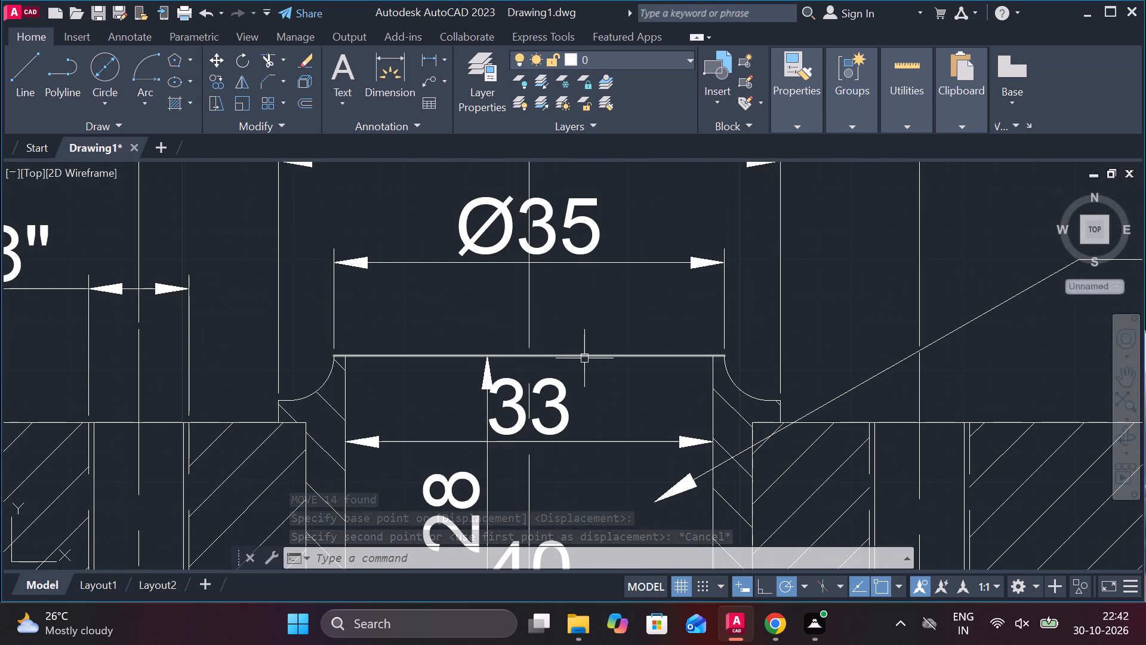
click(584, 358)
middle_drag(478, 392, 549, 331)
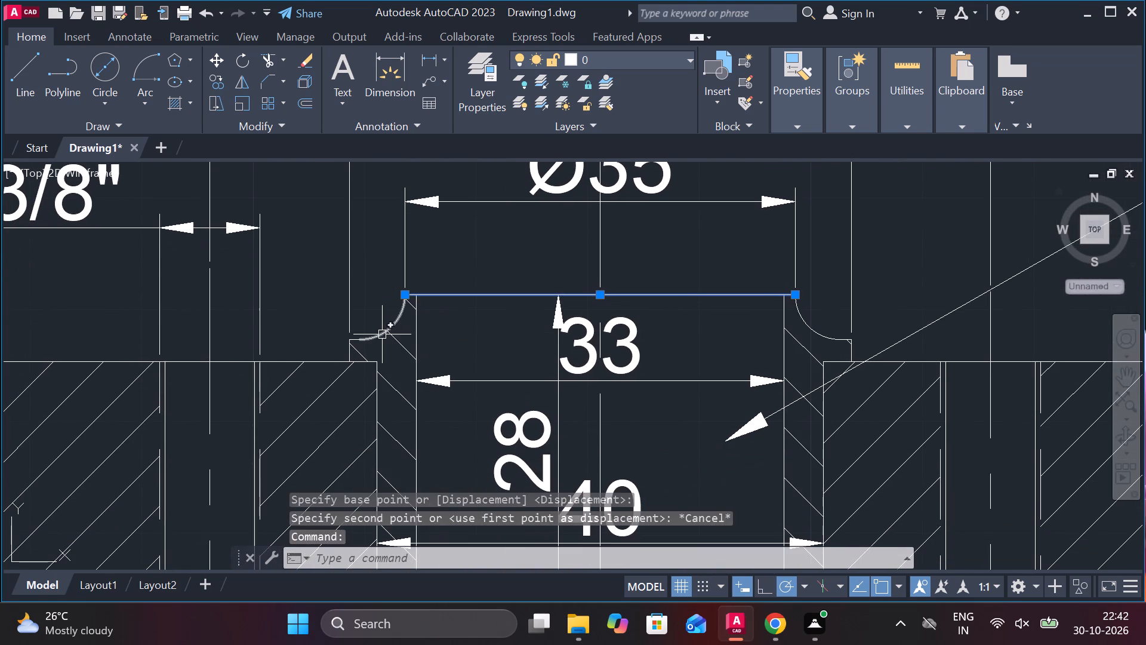
click(382, 334)
click(348, 352)
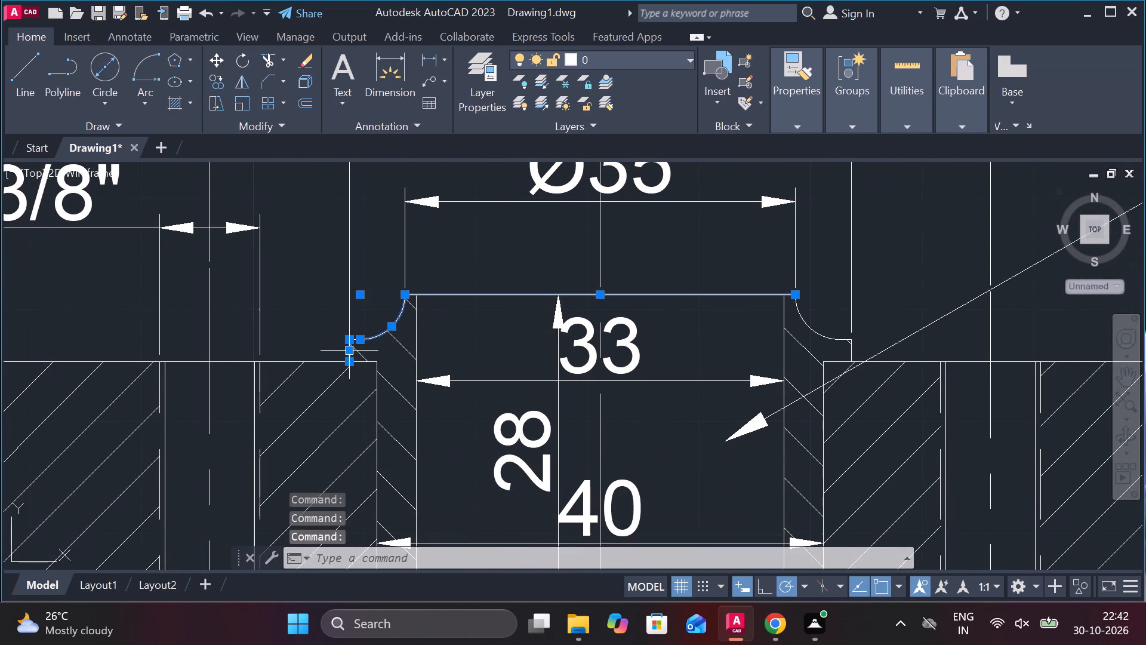
click(812, 331)
scroll(864, 358, up, 2)
click(825, 342)
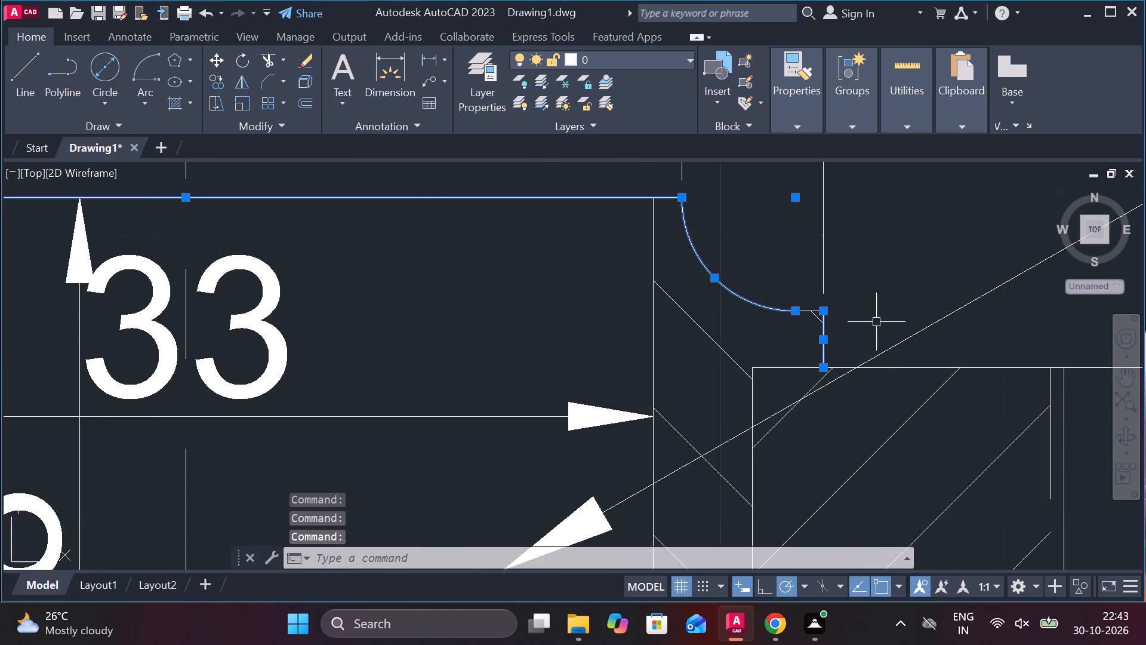
text(co)
key(Return)
scroll(845, 336, down, 2)
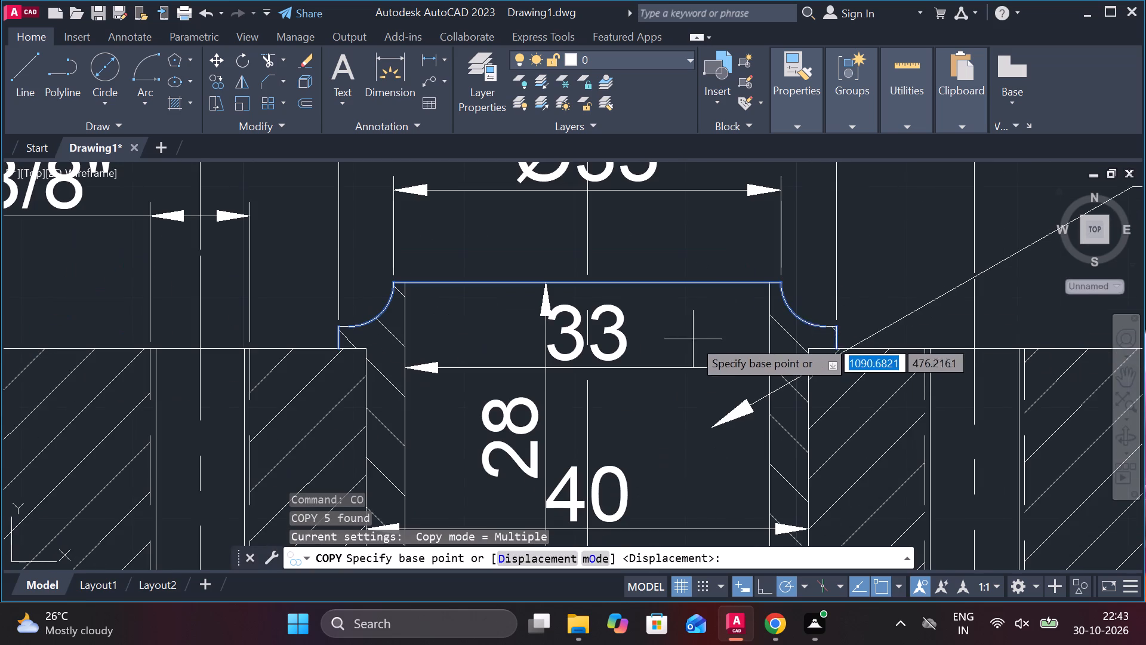
click(583, 284)
scroll(593, 277, down, 3)
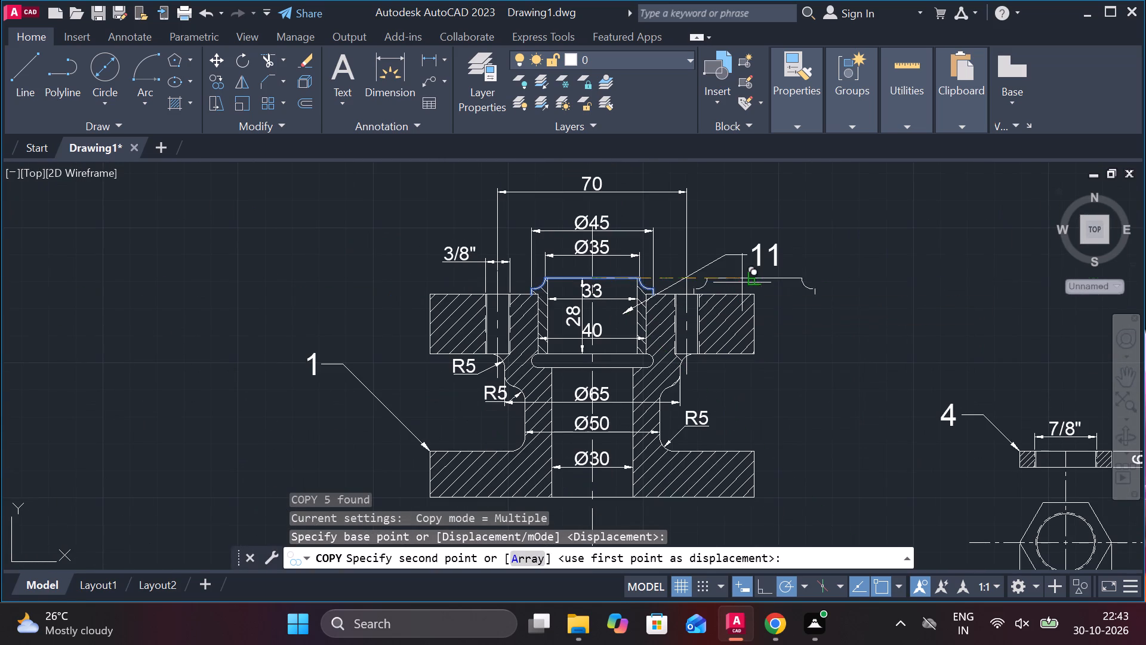
middle_drag(829, 278, 395, 324)
middle_drag(843, 320, 414, 361)
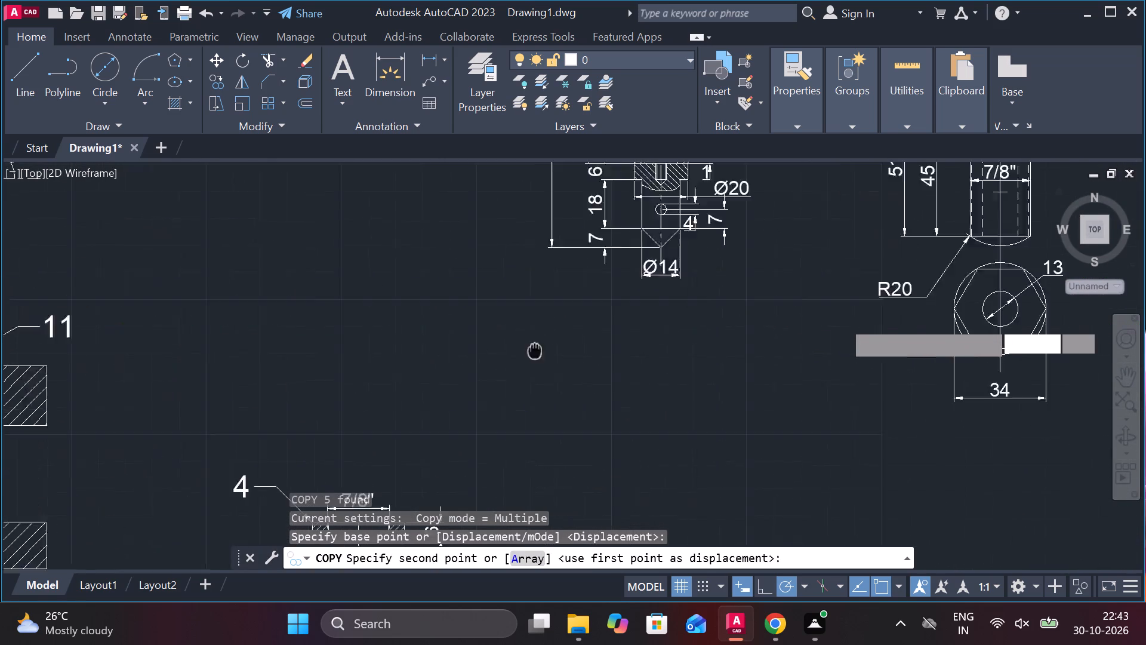
middle_drag(414, 361, 354, 365)
middle_drag(735, 330, 279, 473)
scroll(480, 389, down, 1)
middle_drag(674, 329, 666, 355)
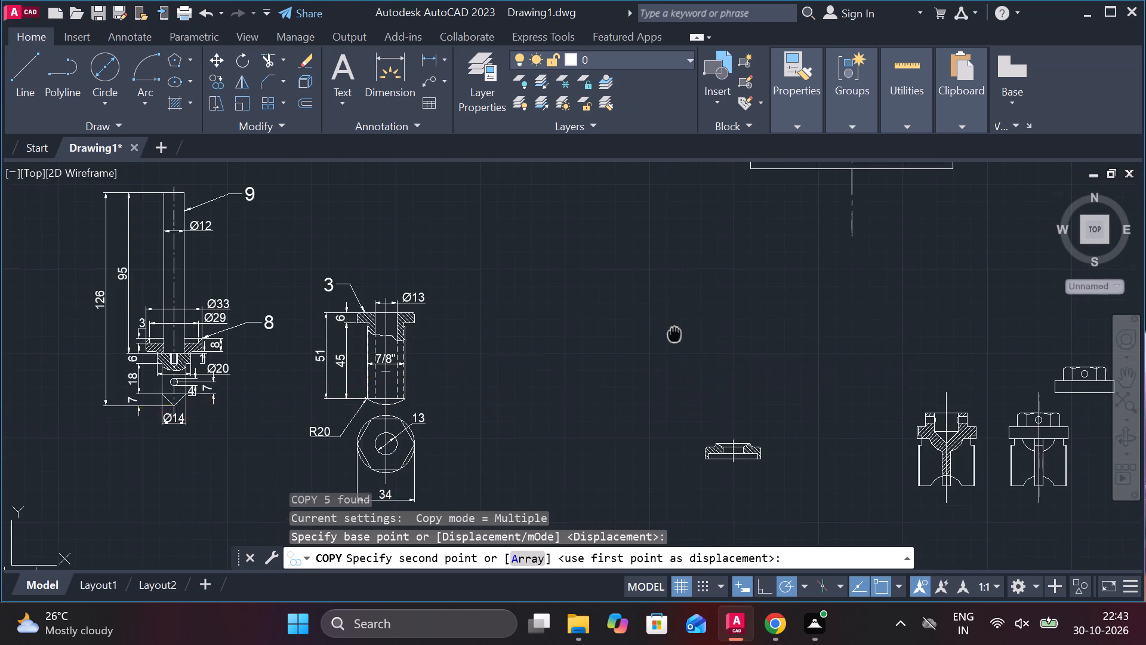
middle_drag(666, 355, 575, 570)
scroll(577, 386, up, 3)
click(581, 311)
key(Escape)
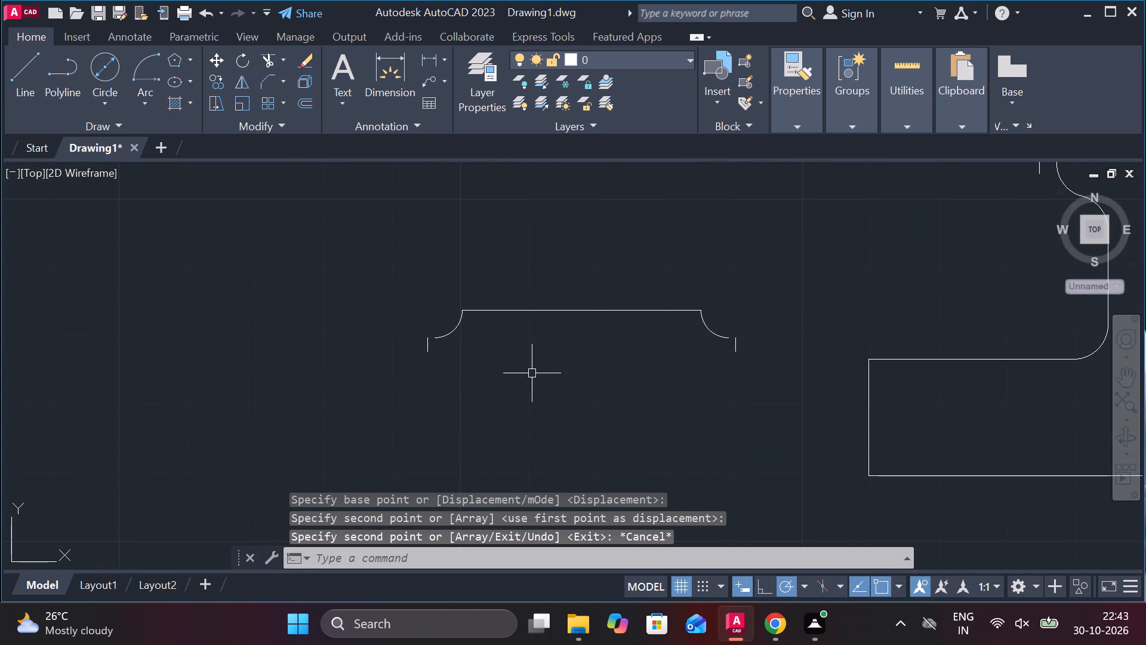
Draw a horizontal line joining the lower ends of the copied bush outline's two short vertical edges.
key(l)
key(Return)
click(439, 357)
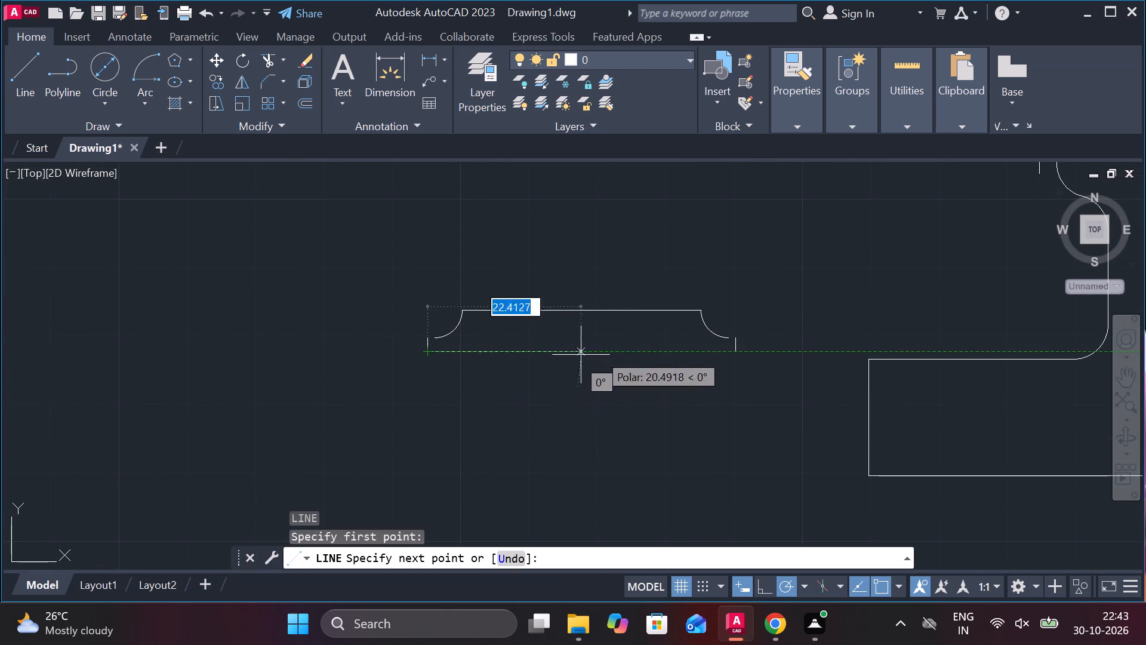
click(734, 349)
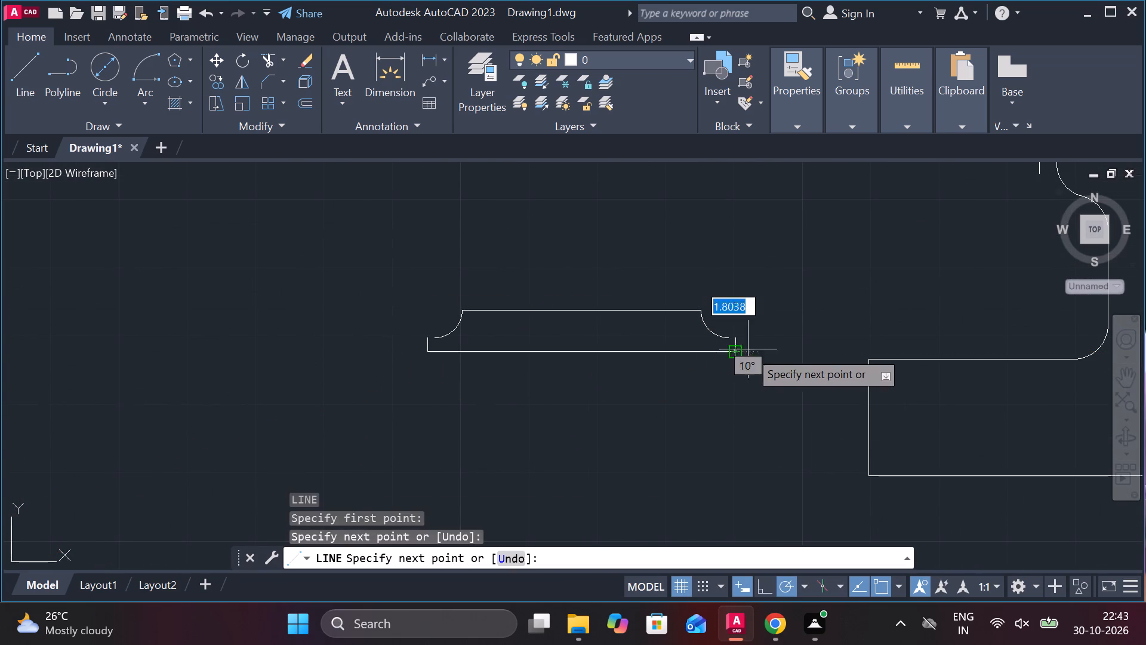
key(Escape)
Draw short horizontal lines closing the gaps between the two concave arcs and the vertical edges of the bush outline.
scroll(706, 323, up, 1)
scroll(761, 329, up, 2)
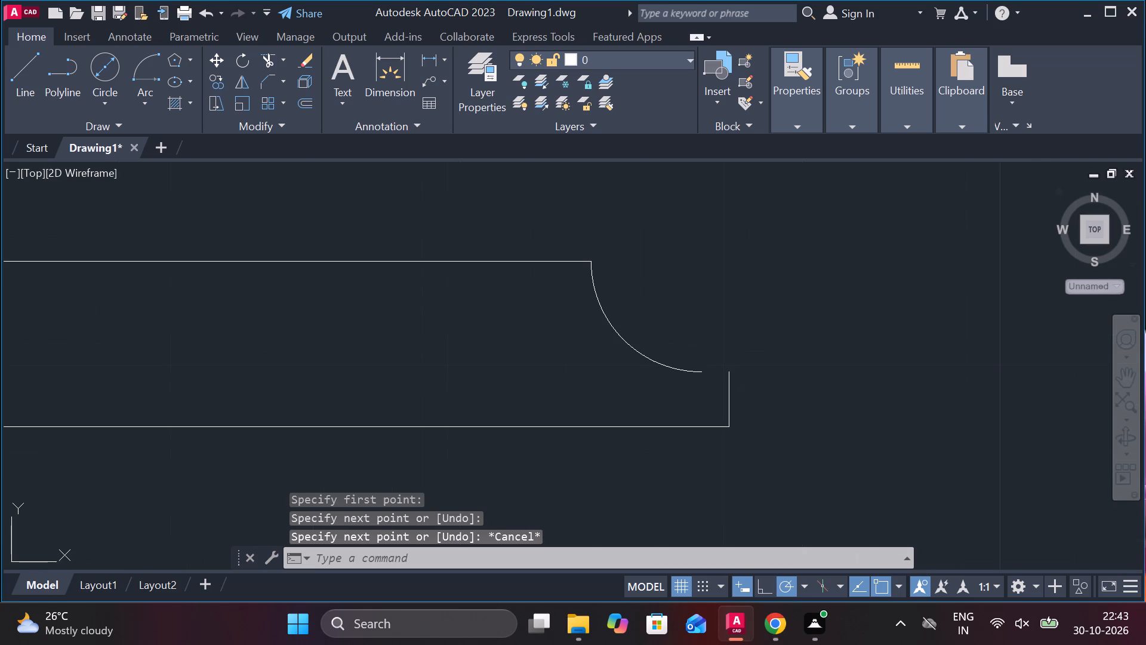
key(l)
key(Return)
click(701, 372)
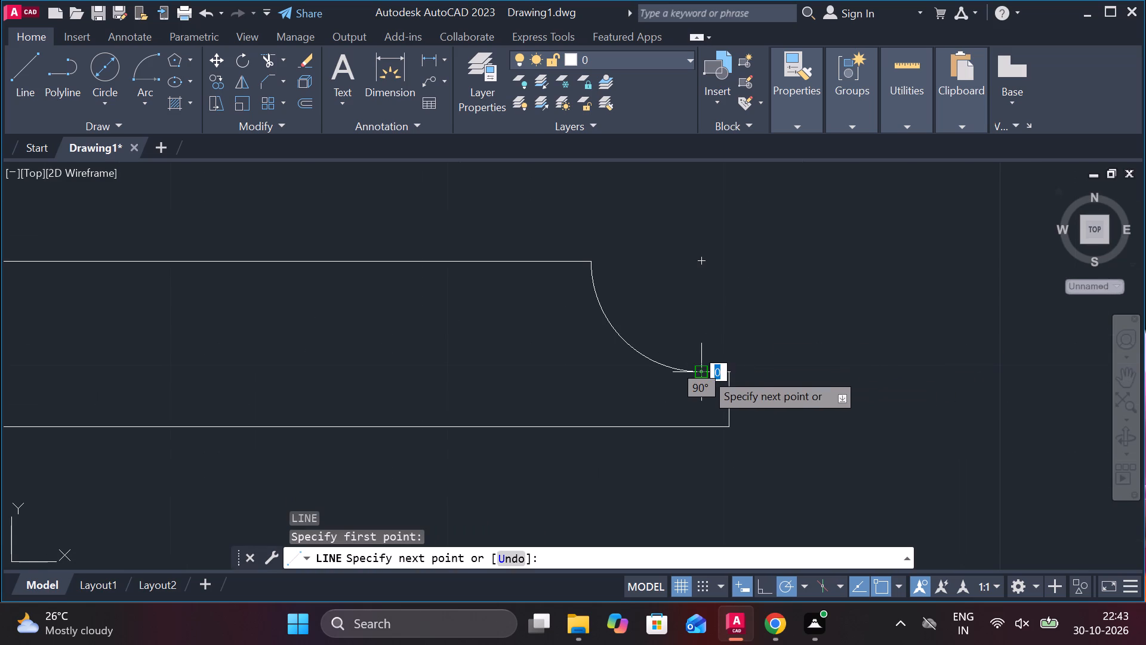
click(719, 372)
scroll(760, 370, down, 2)
key(Escape)
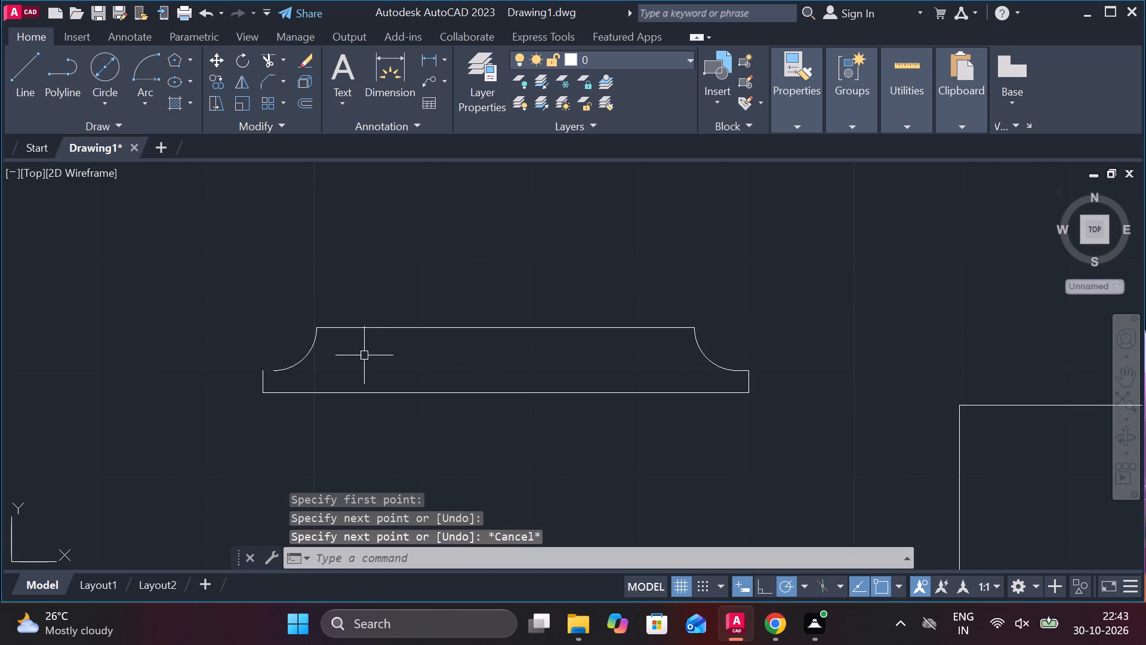
middle_drag(377, 357, 501, 358)
scroll(423, 379, up, 2)
key(l)
key(Return)
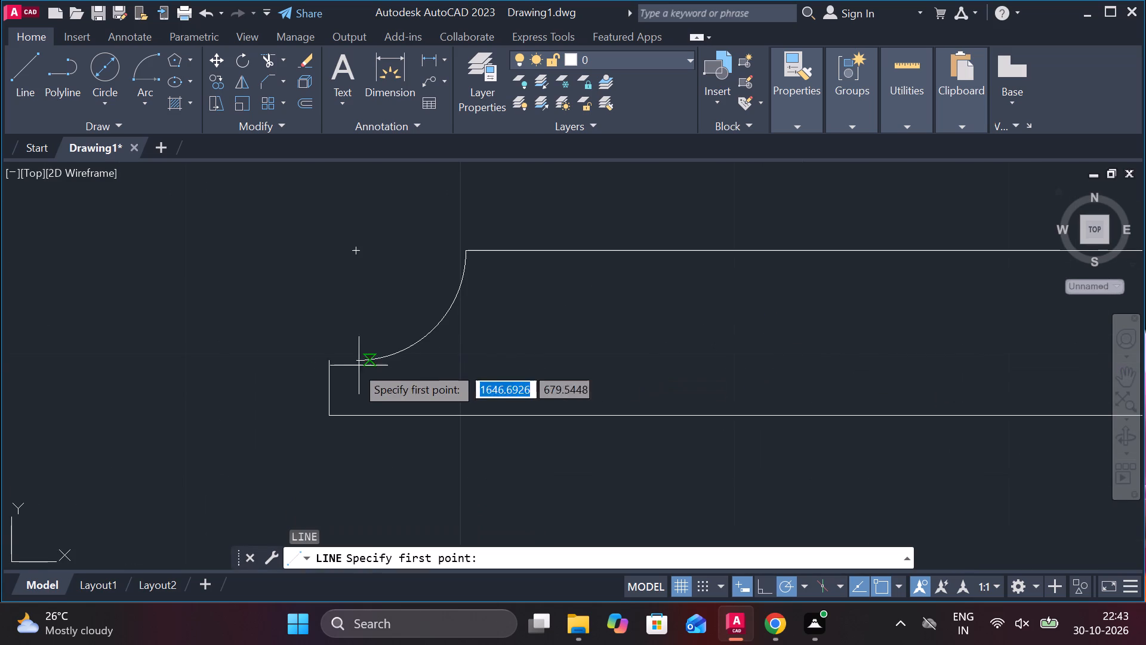
click(335, 360)
click(359, 360)
key(Escape)
Join all the lines and arcs of the copied bush outline into one polyline.
scroll(445, 350, down, 3)
drag(380, 300, 461, 312)
click(752, 396)
key(j)
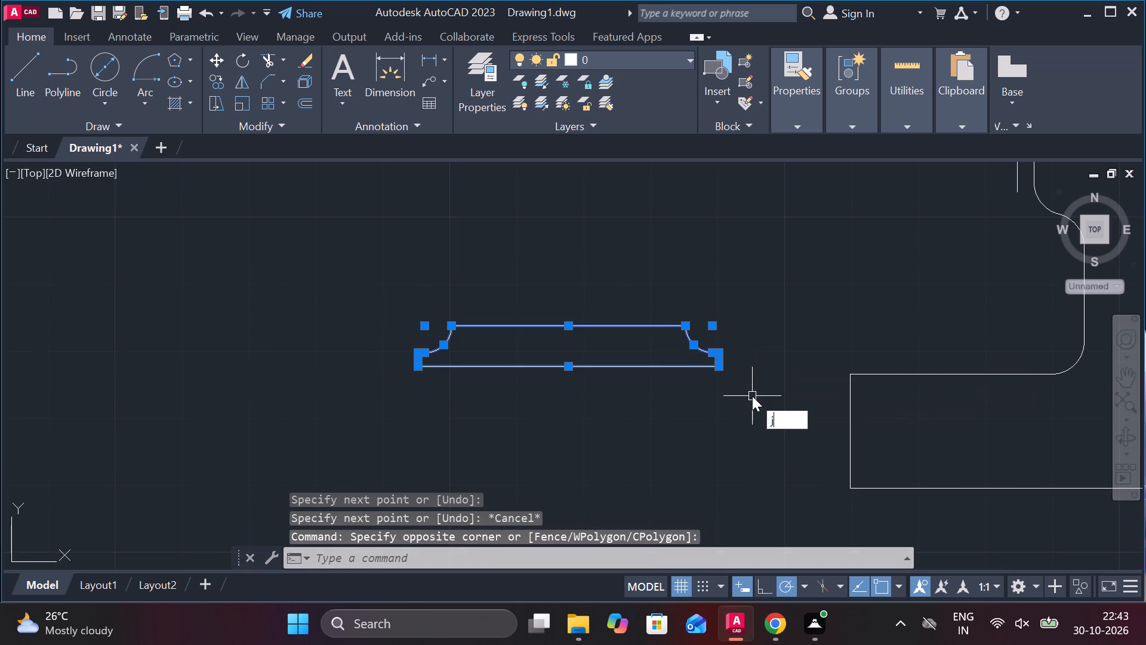
key(Return)
Move the joined bush outline by its bottom-edge midpoint onto the base flange's top edge at the assembly centre line.
drag(753, 400, 747, 394)
click(295, 284)
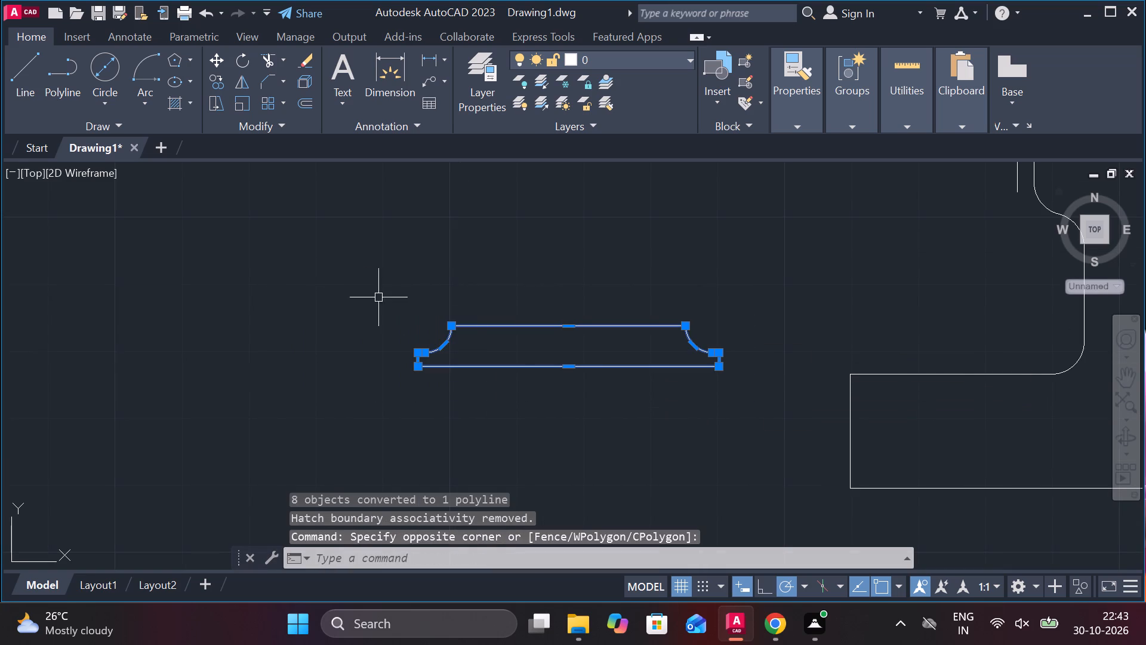
key(m)
key(Return)
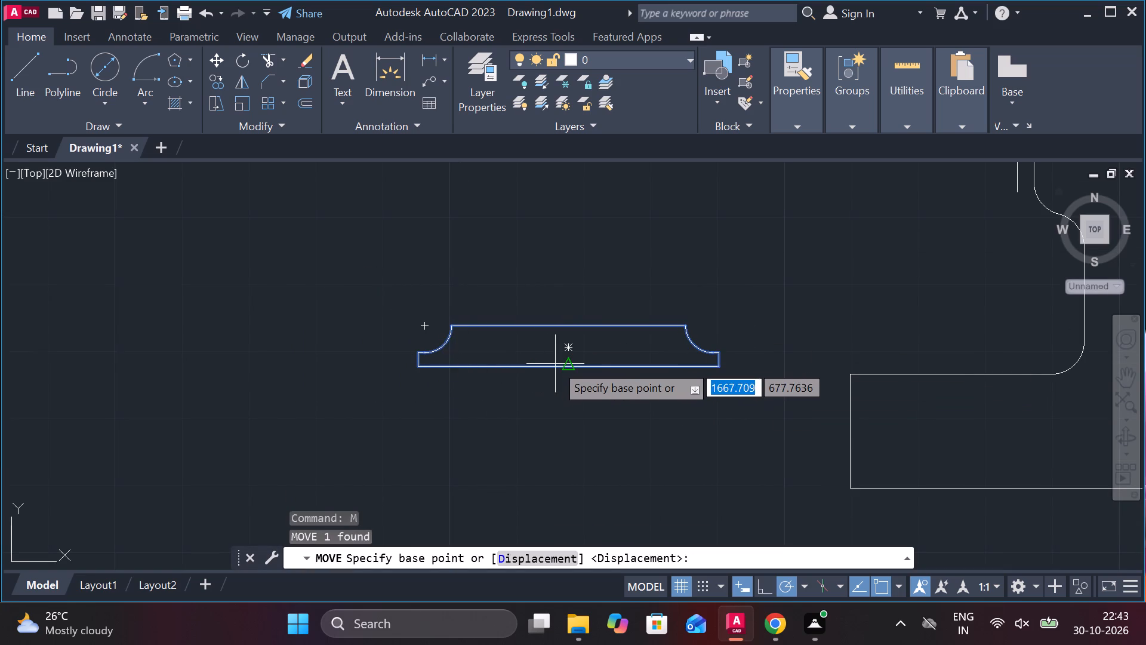
click(562, 366)
scroll(562, 362, down, 3)
scroll(771, 273, up, 2)
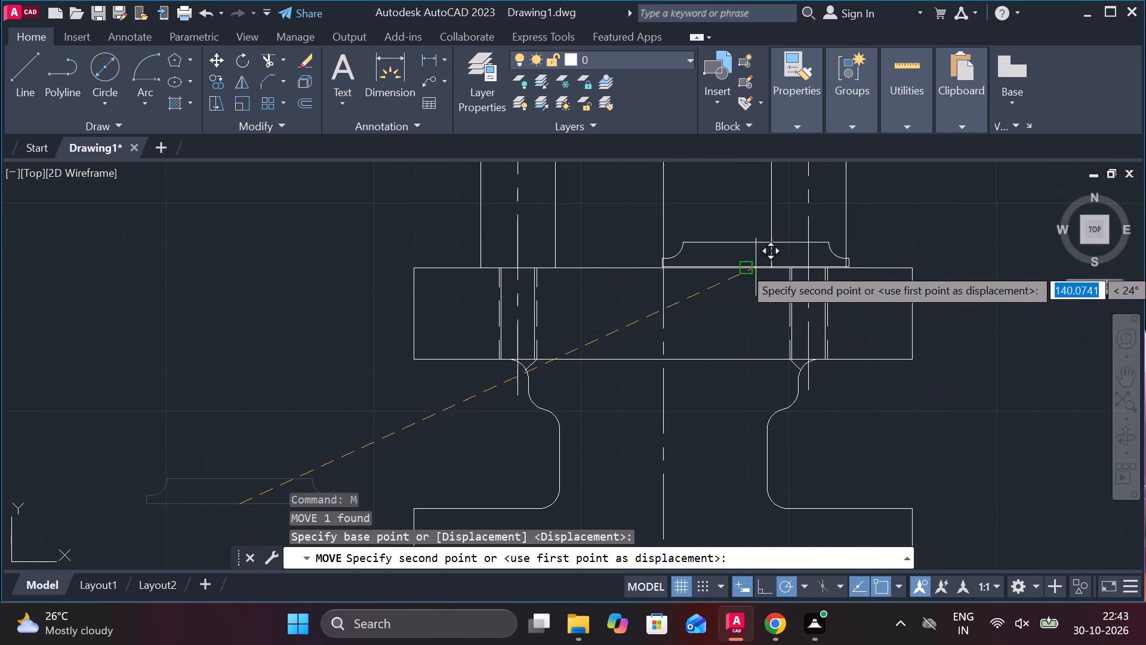
click(664, 263)
Move the copied hexagonal head and collar by the collar's bottom midpoint onto the top-edge midpoint of the bush outline.
scroll(698, 278, down, 2)
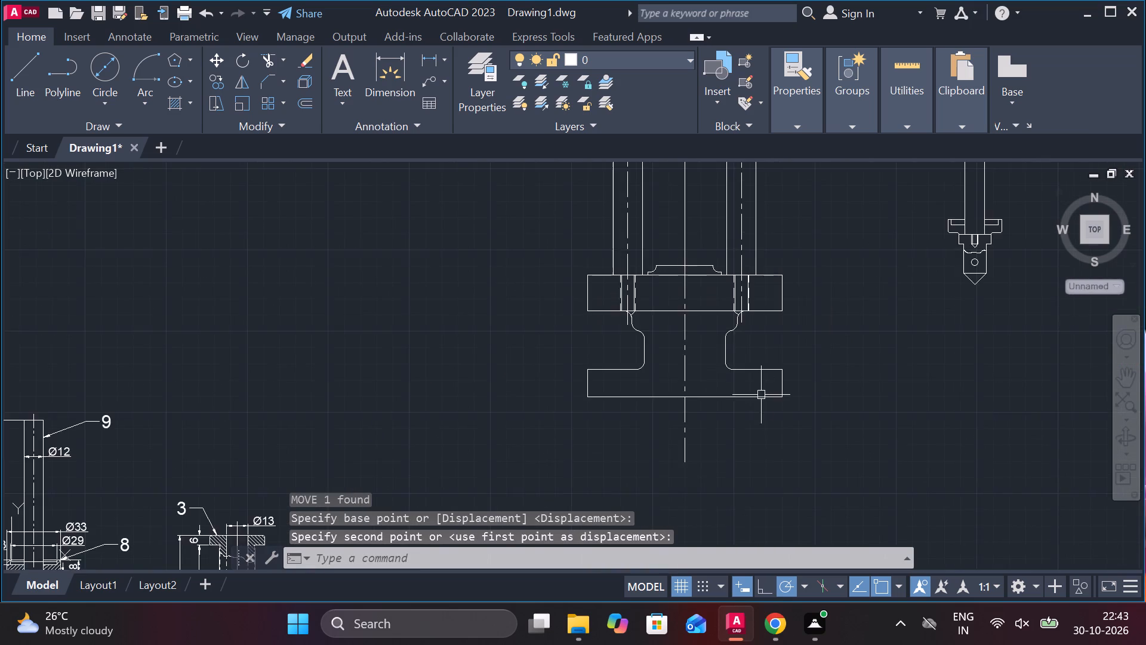
middle_drag(765, 405, 581, 137)
scroll(705, 318, up, 2)
drag(655, 306, 668, 320)
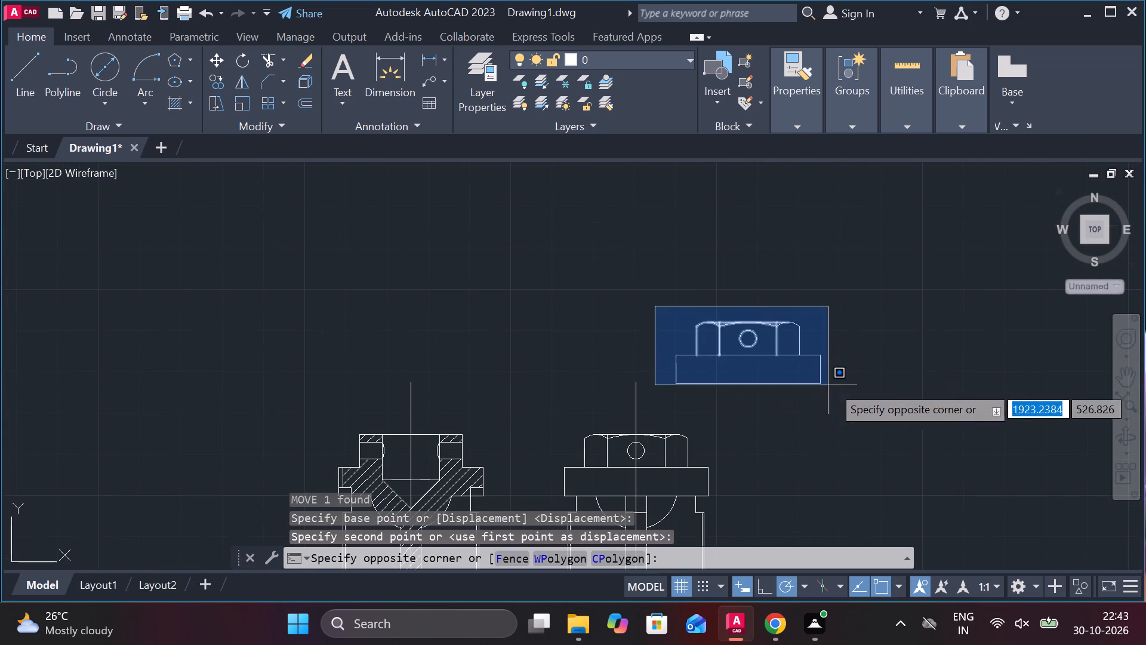
click(870, 398)
key(m)
key(Return)
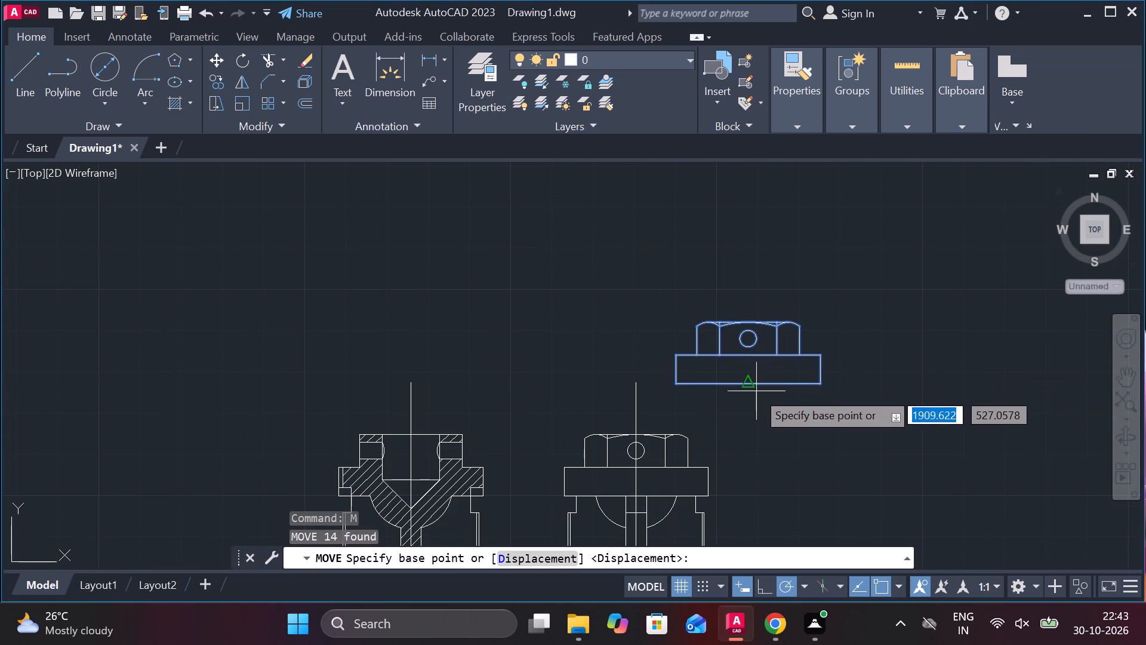
click(751, 385)
scroll(748, 361, down, 2)
middle_drag(689, 323, 719, 479)
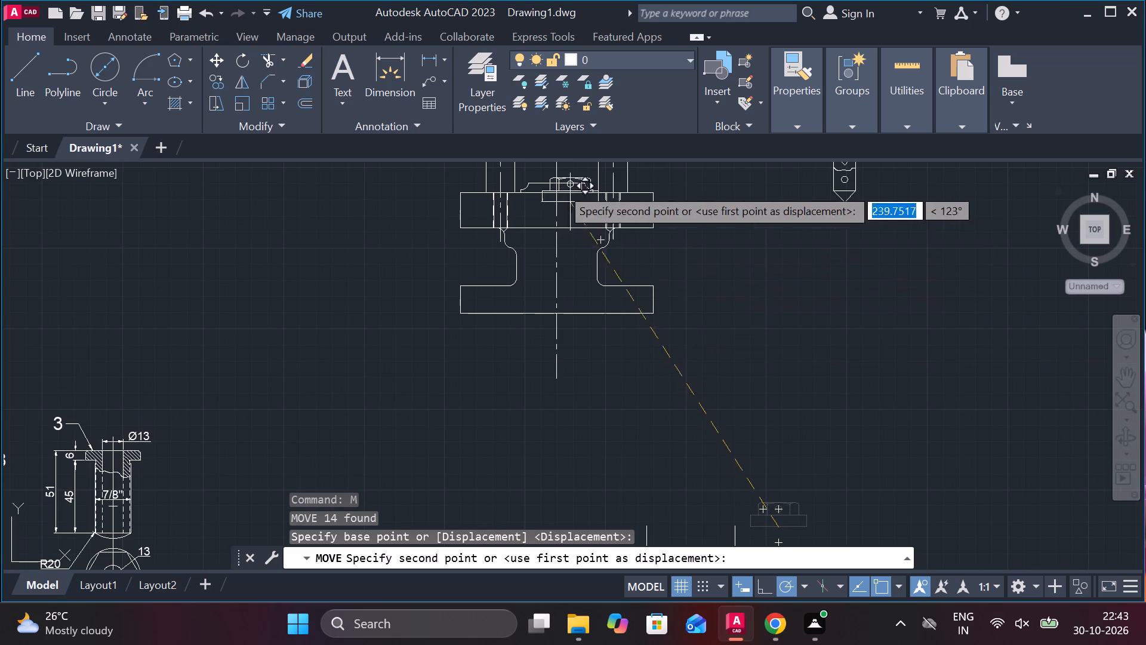
scroll(536, 159, up, 1)
middle_drag(541, 159, 586, 308)
middle_drag(562, 220, 597, 368)
scroll(596, 279, up, 3)
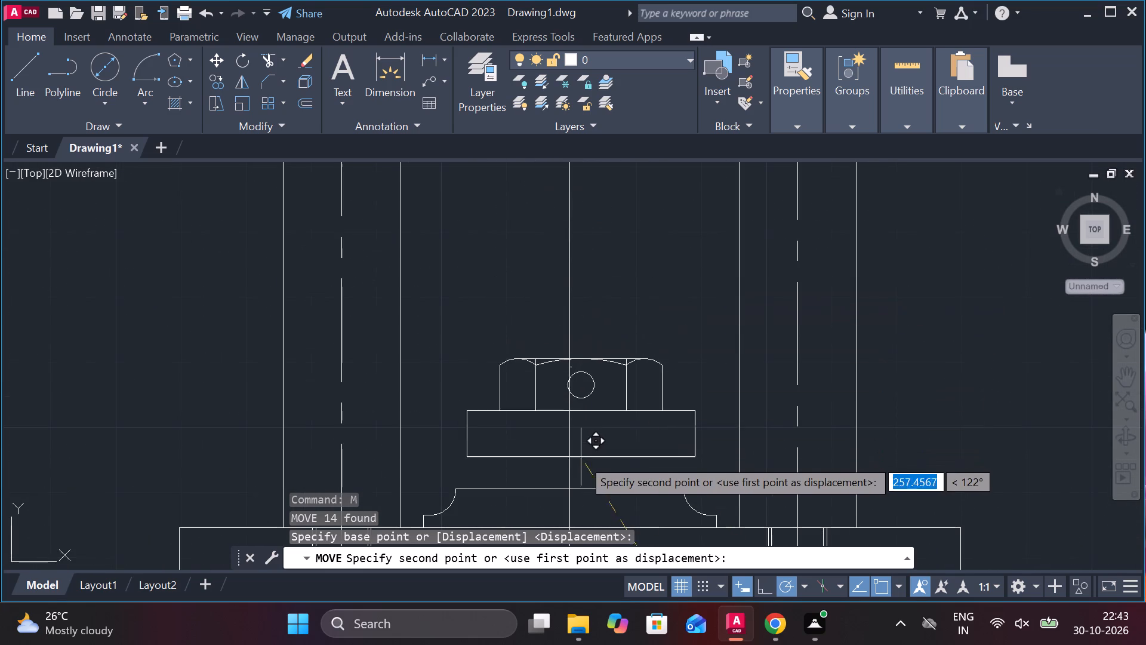
click(574, 484)
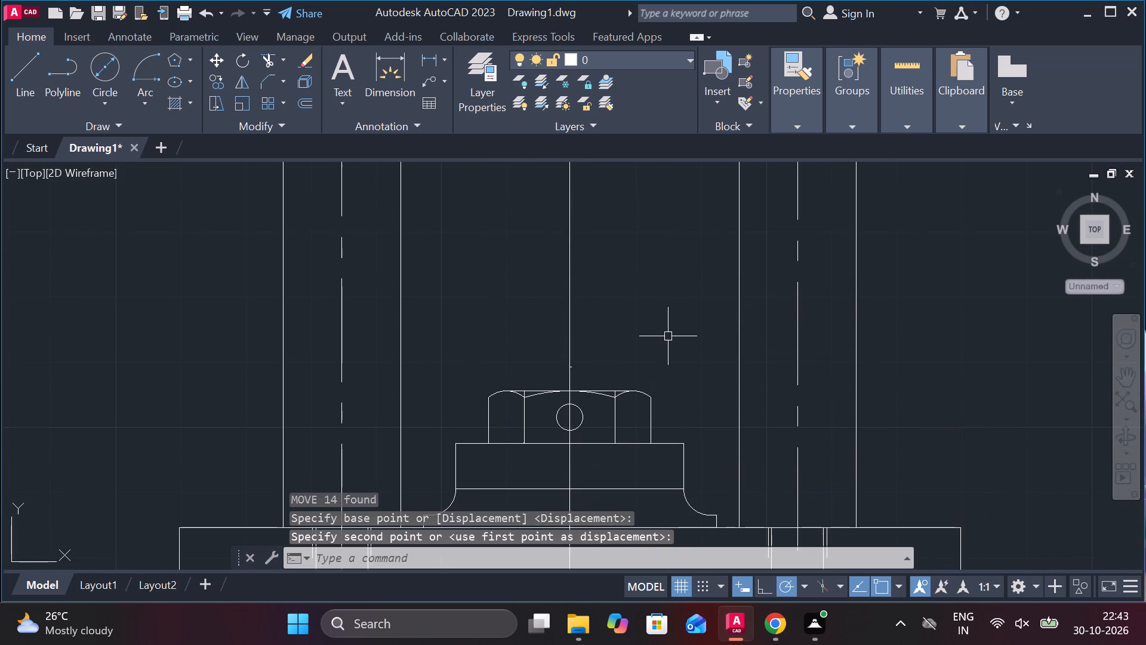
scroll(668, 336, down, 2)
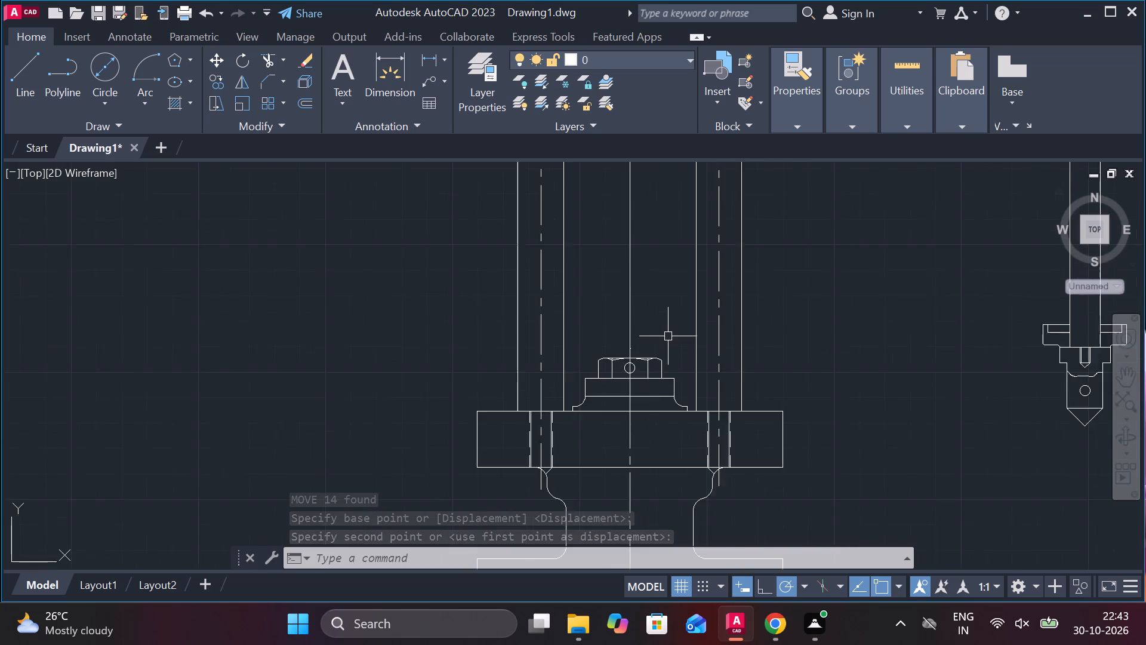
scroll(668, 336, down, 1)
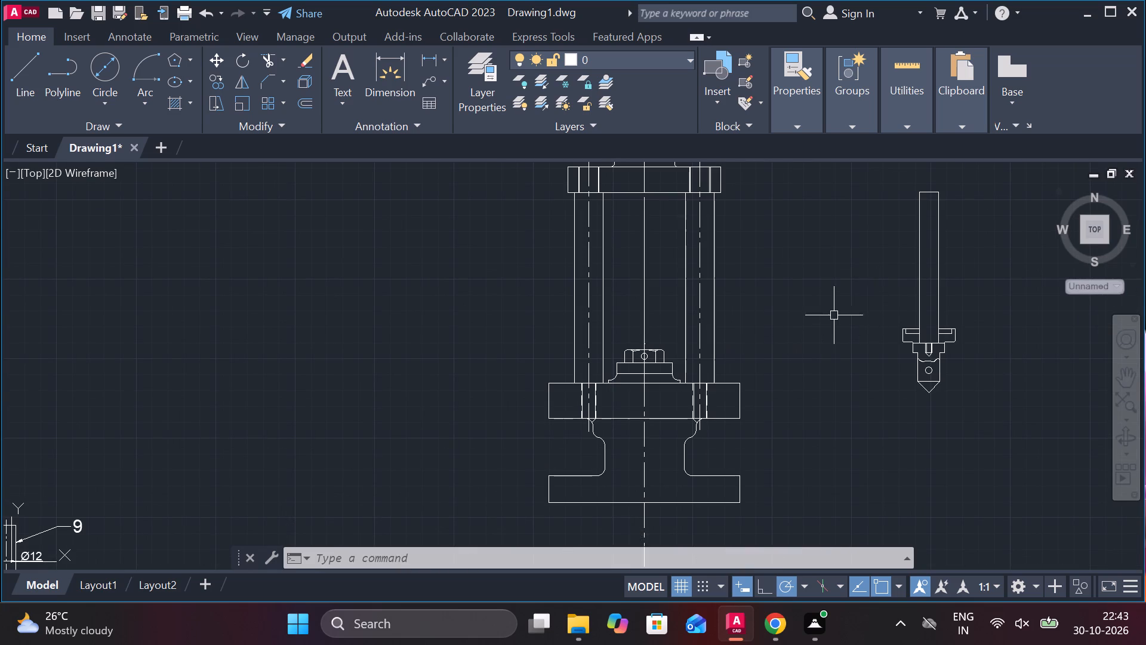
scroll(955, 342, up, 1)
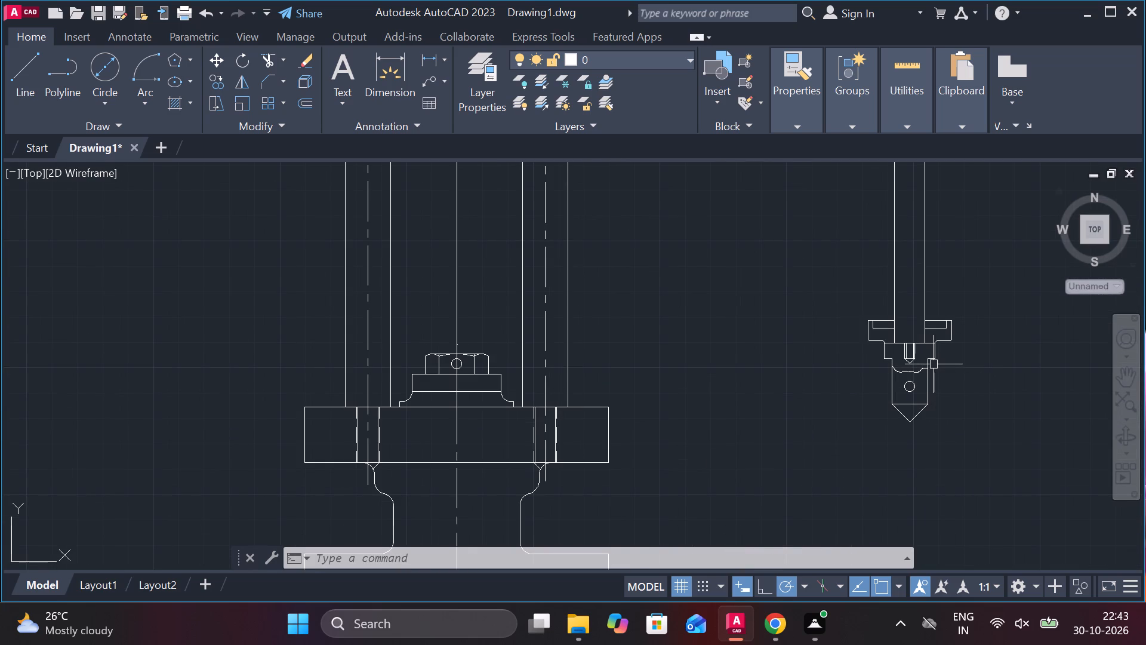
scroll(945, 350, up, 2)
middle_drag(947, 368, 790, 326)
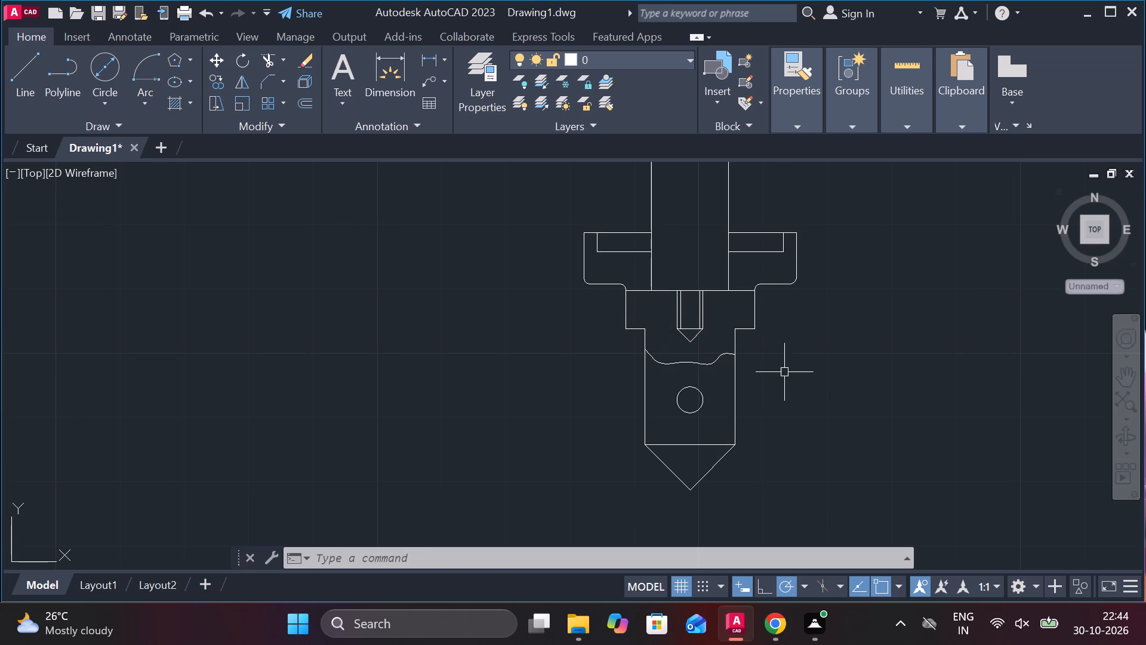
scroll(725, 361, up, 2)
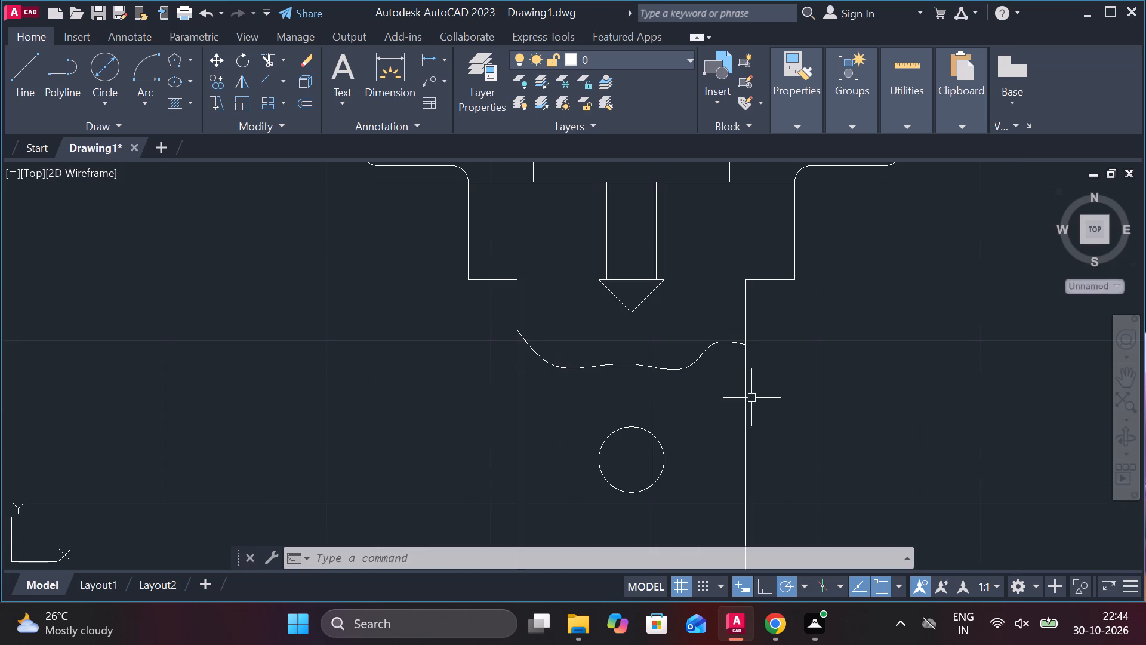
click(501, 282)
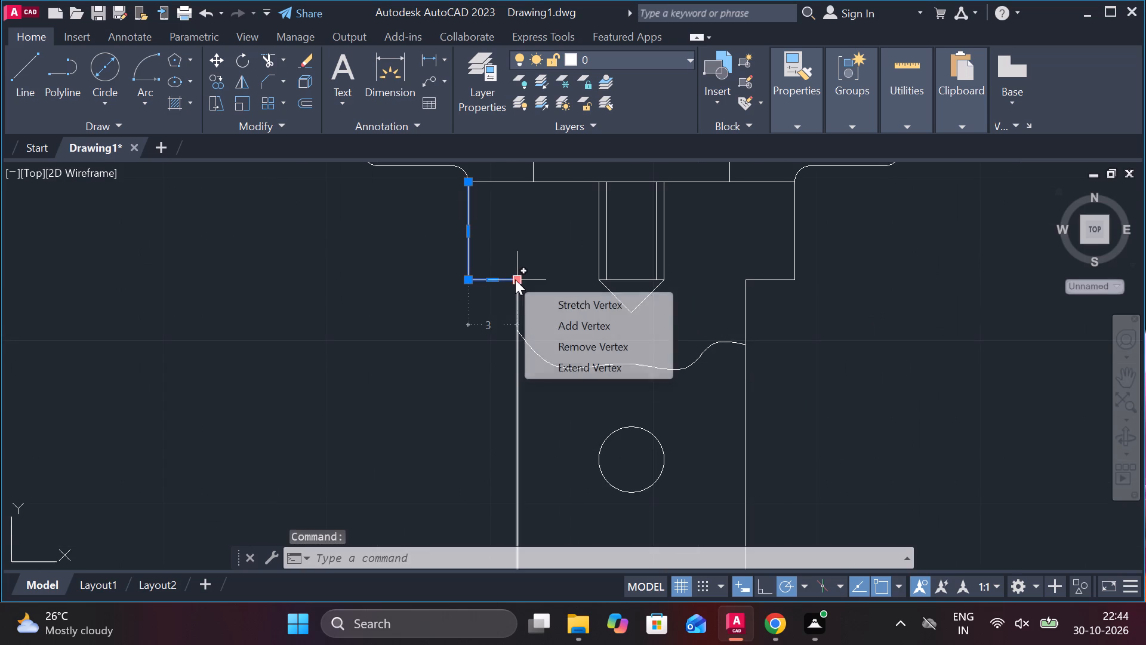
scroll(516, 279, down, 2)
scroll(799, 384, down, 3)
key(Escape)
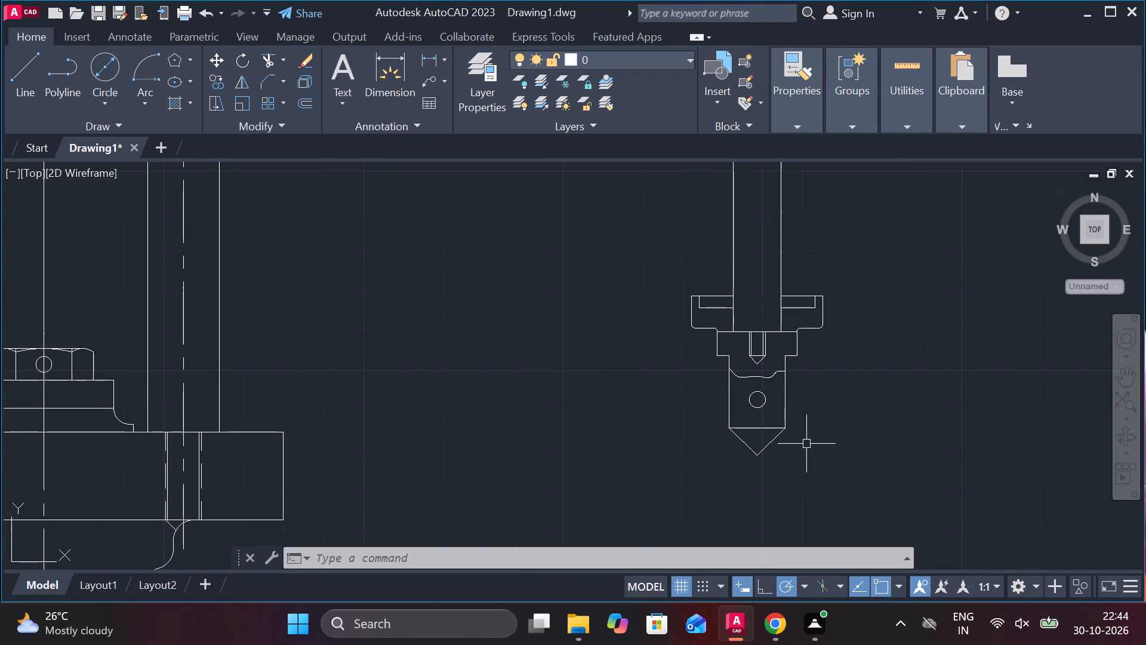
Erase the two slanted lines forming the pointed tip of the copied spindle beside the assembly.
scroll(814, 444, up, 1)
click(750, 443)
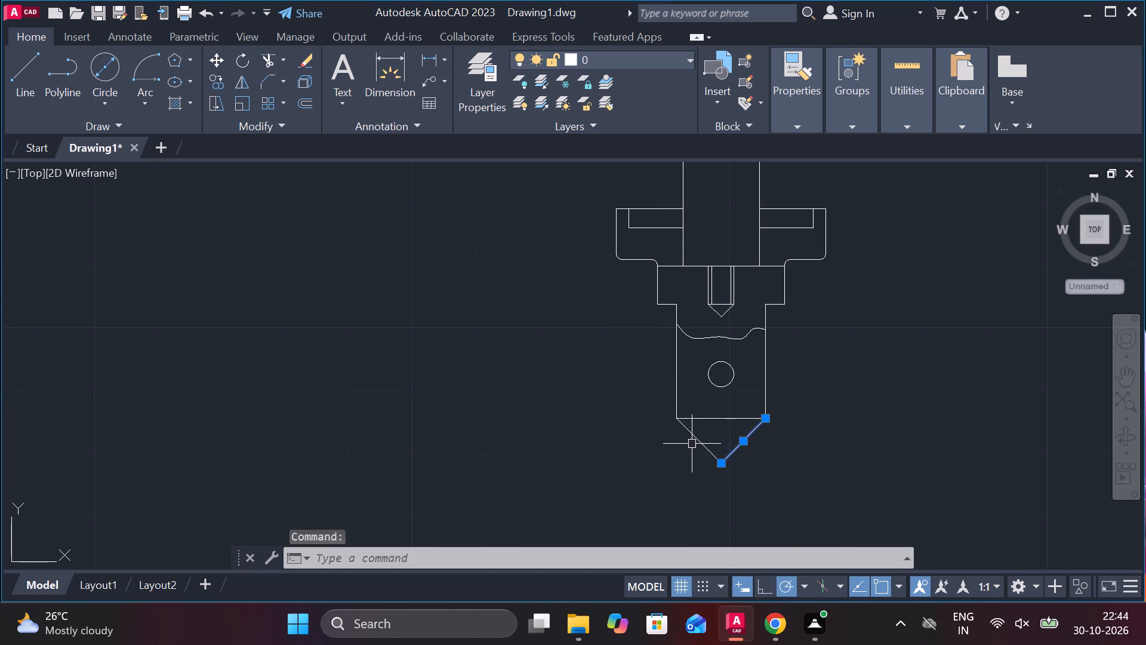
click(695, 441)
text(e)
key(space)
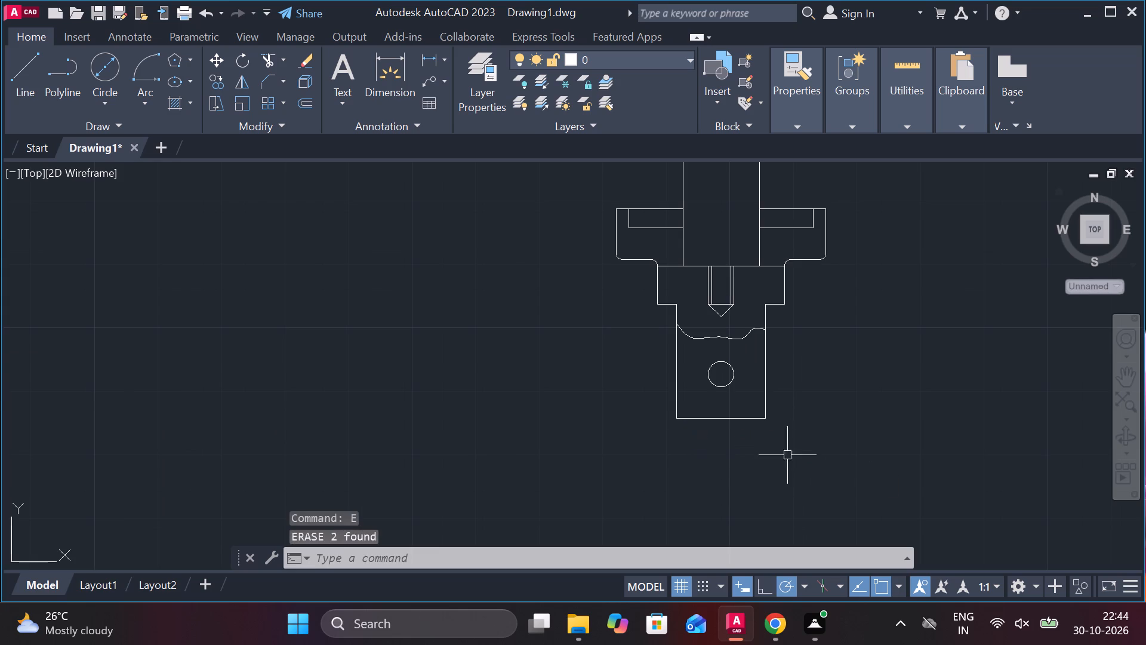
Erase the wavy break line above the circular hole in the copied spindle's lower end.
scroll(805, 417, down, 2)
middle_drag(800, 395, 785, 451)
scroll(782, 441, up, 2)
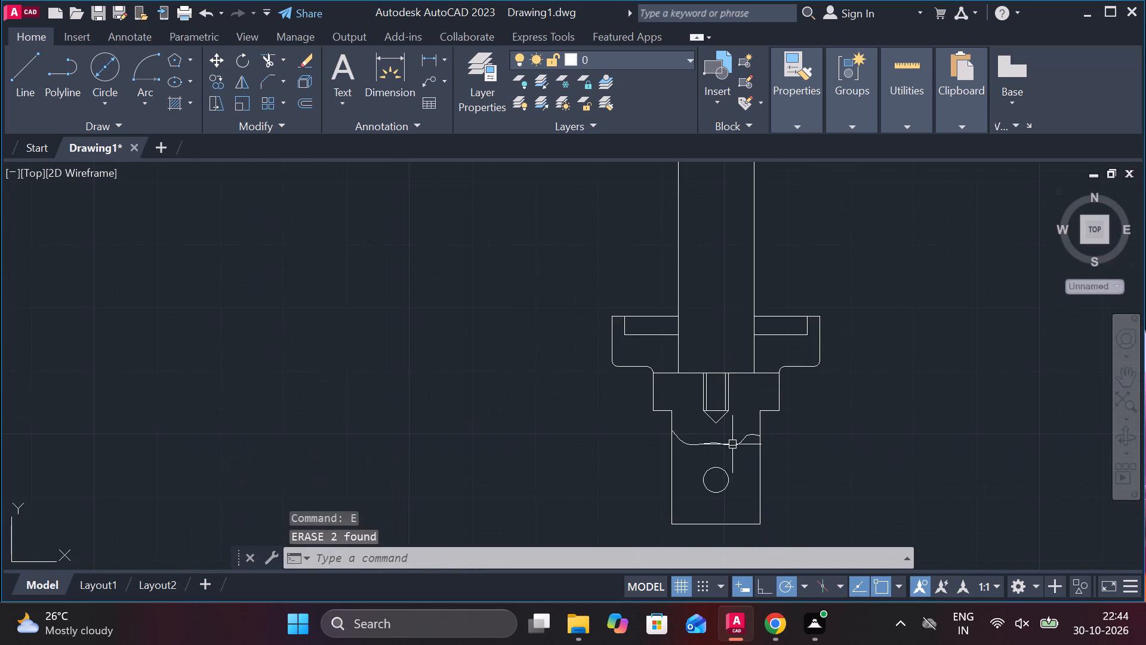
click(713, 442)
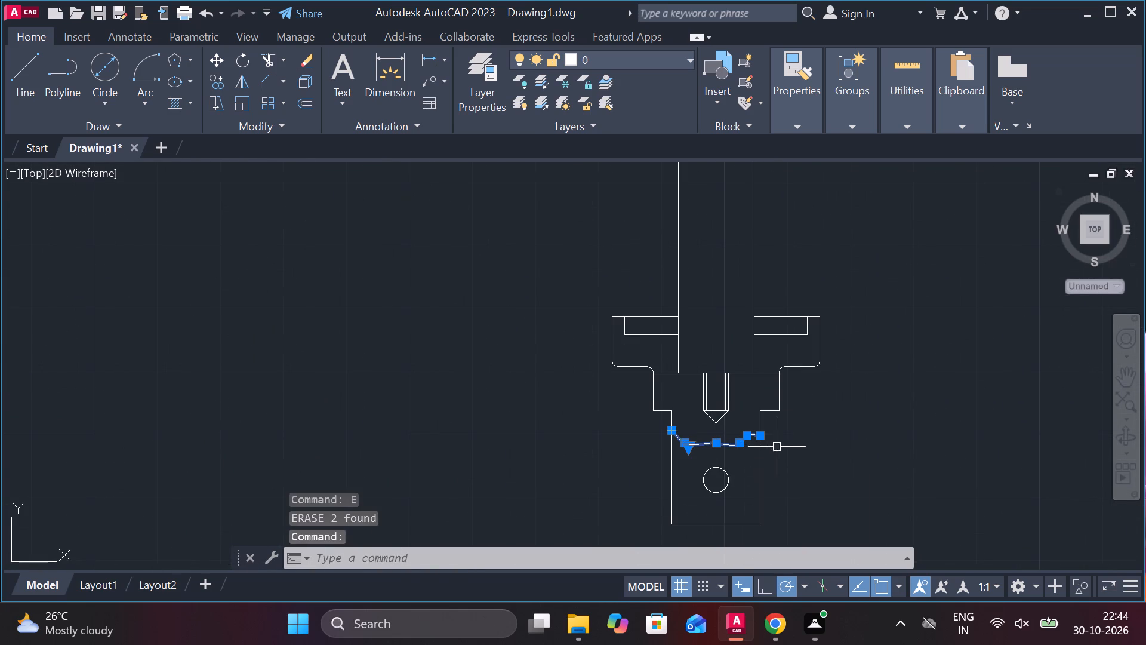
text(e)
key(space)
Erase the spindle's internal threaded hole: its four vertical lines, bottom line and the two slanted drill-point lines.
scroll(719, 393, up, 2)
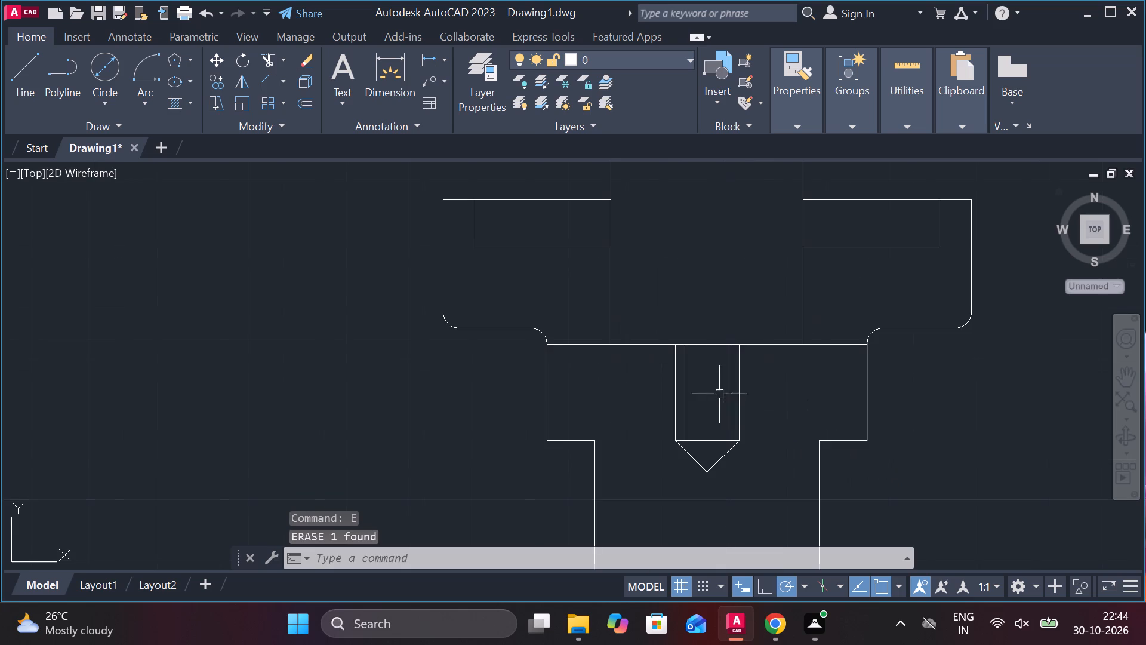
click(765, 440)
click(659, 385)
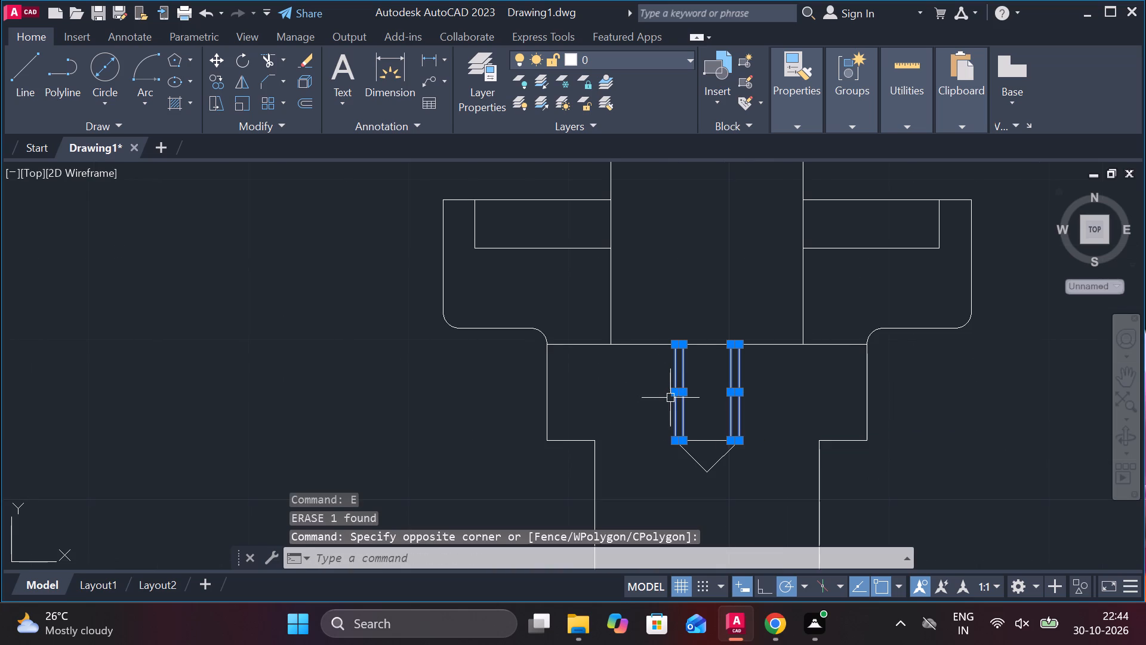
text(e)
key(space)
click(742, 469)
click(678, 426)
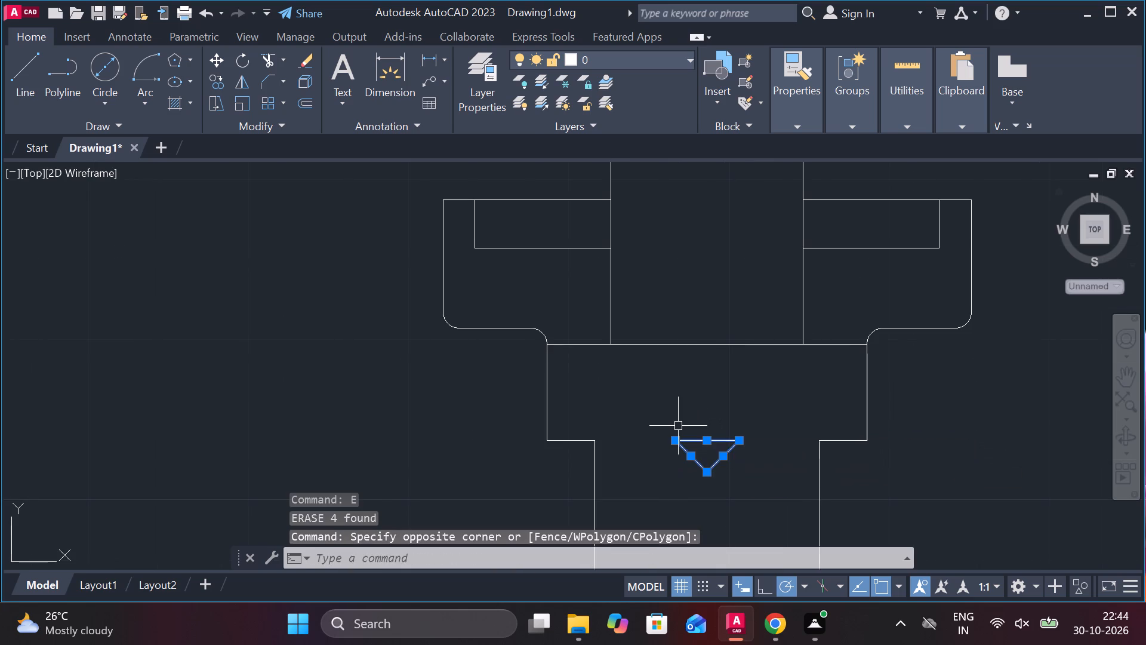
text(e)
key(space)
Stretch the left top line of the spindle's flange 12 units across the stem to the opposite stem edge.
scroll(678, 426, down, 2)
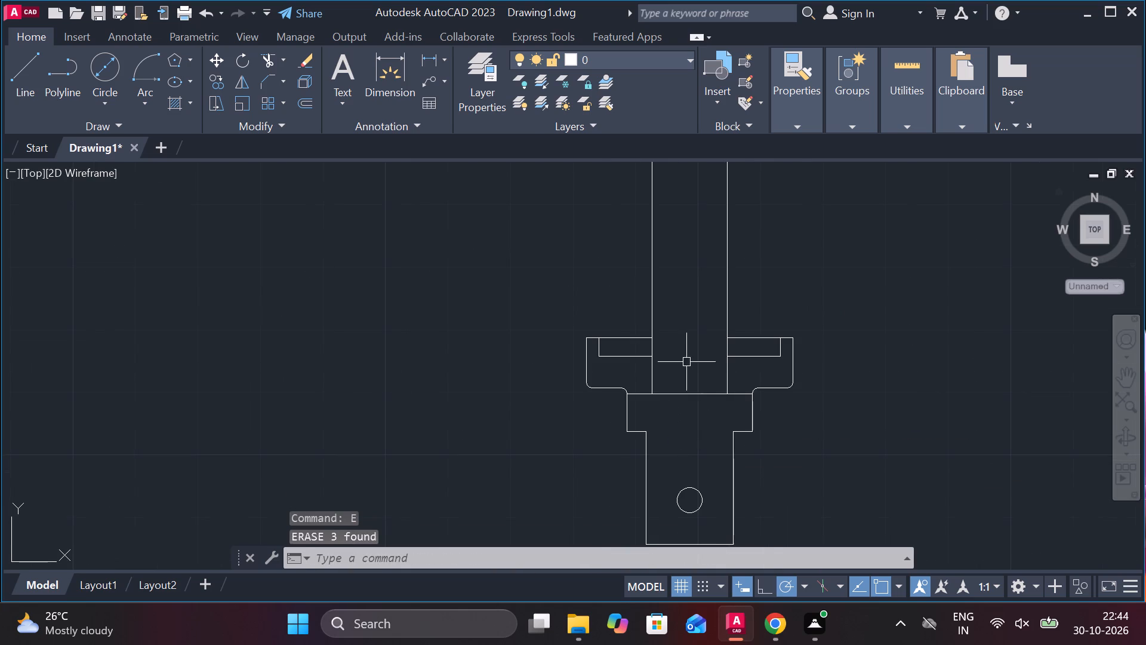
click(630, 342)
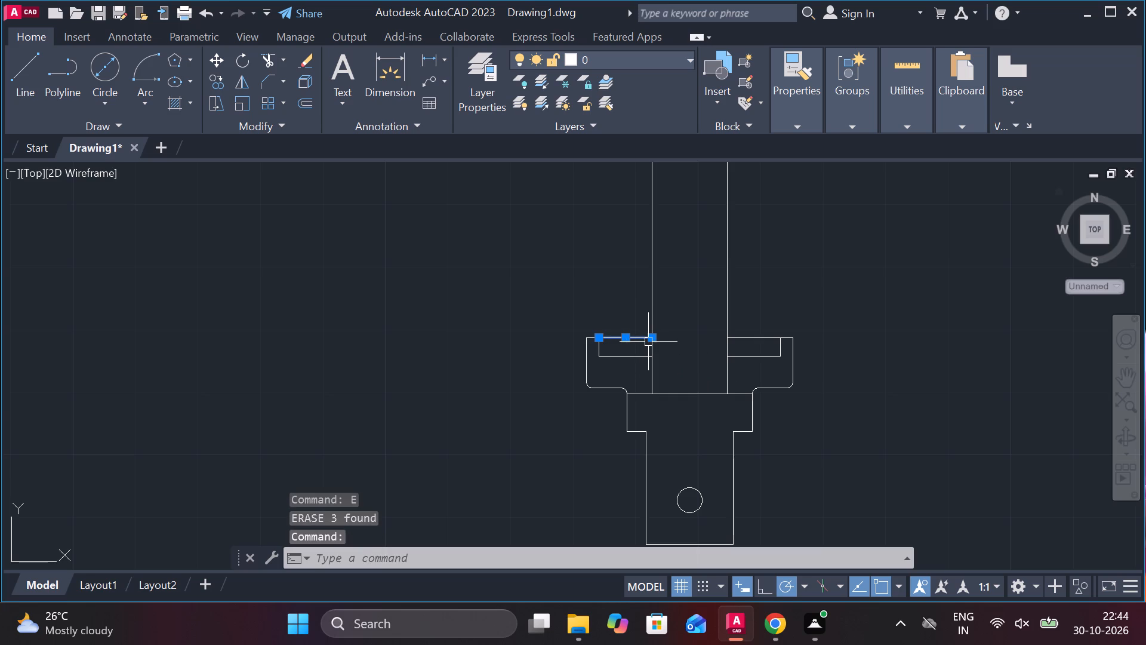
click(652, 340)
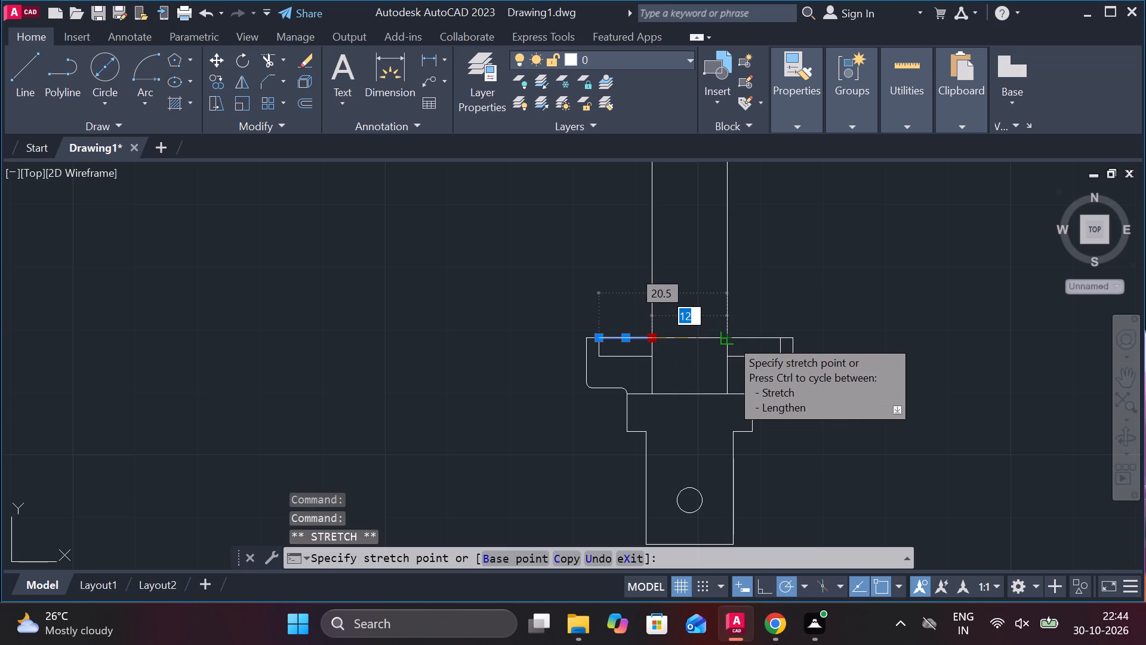
click(730, 339)
key(Escape)
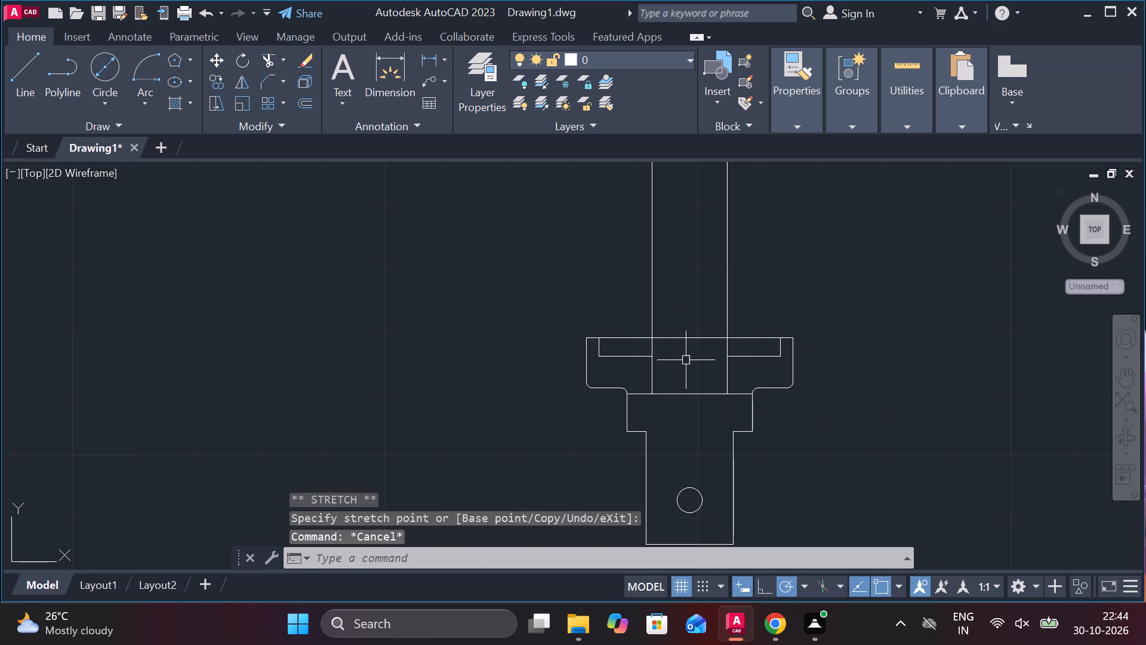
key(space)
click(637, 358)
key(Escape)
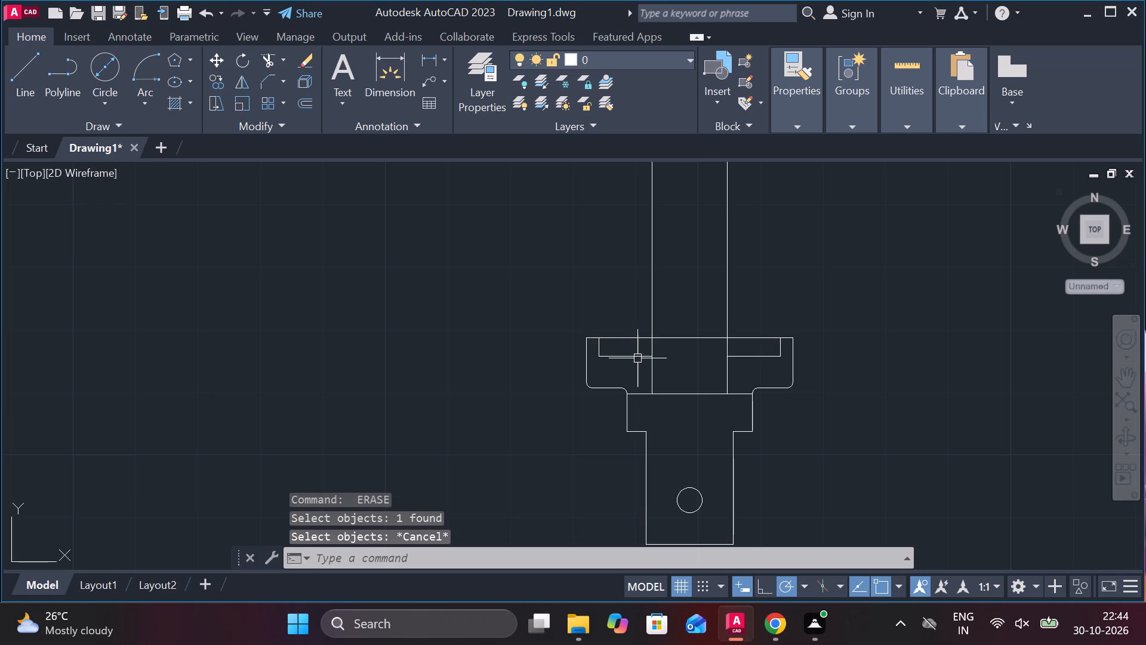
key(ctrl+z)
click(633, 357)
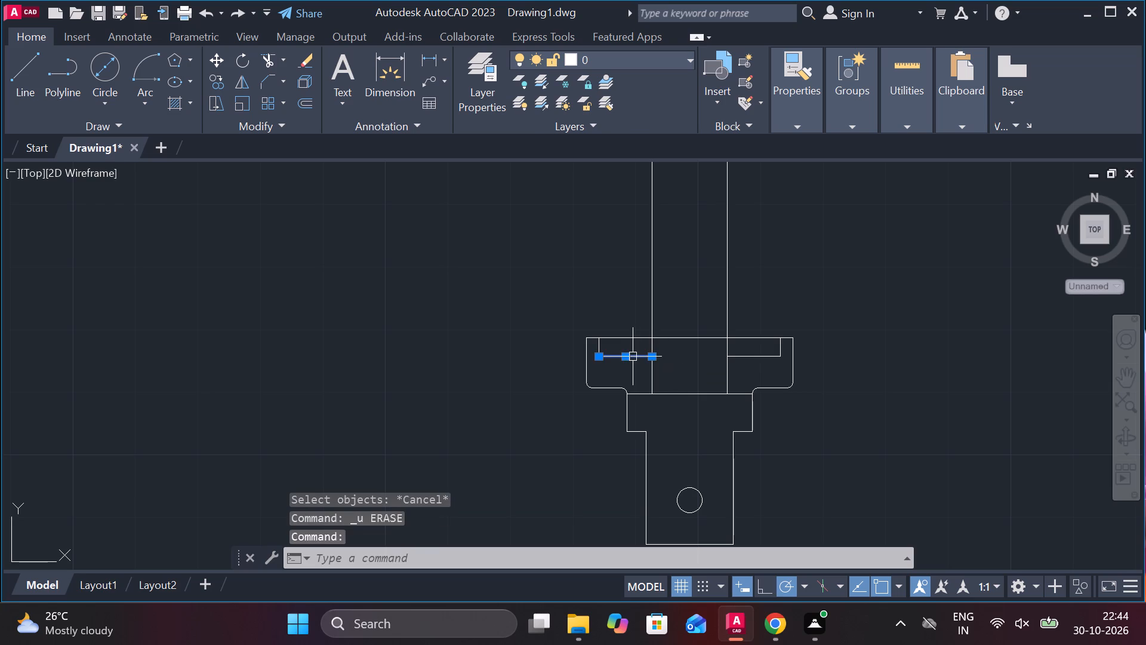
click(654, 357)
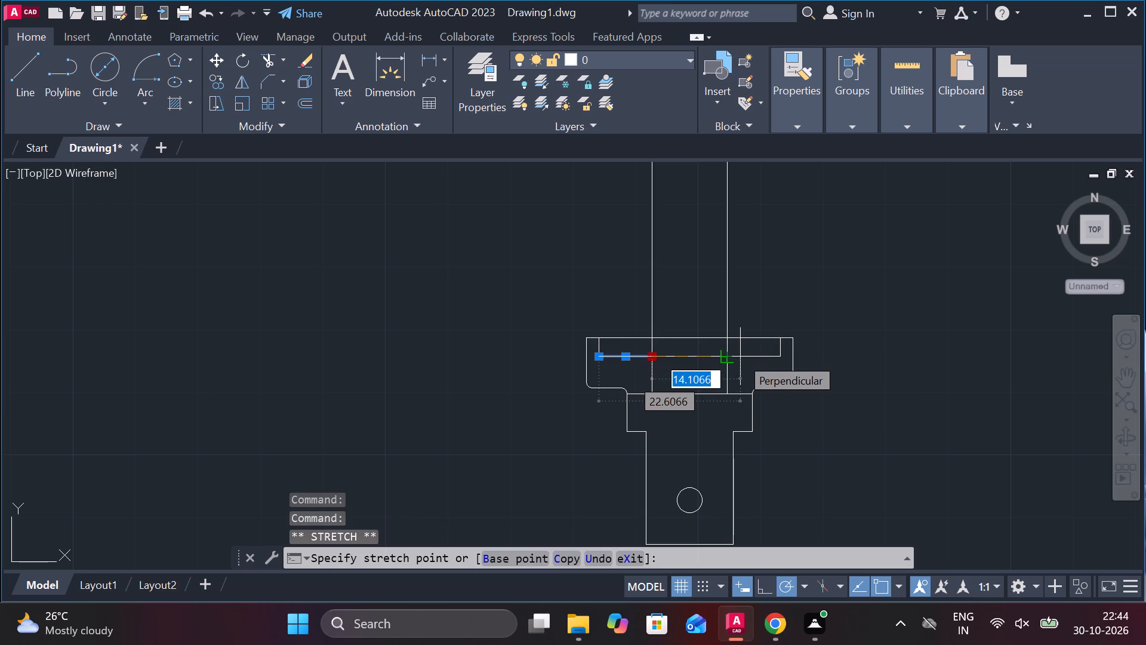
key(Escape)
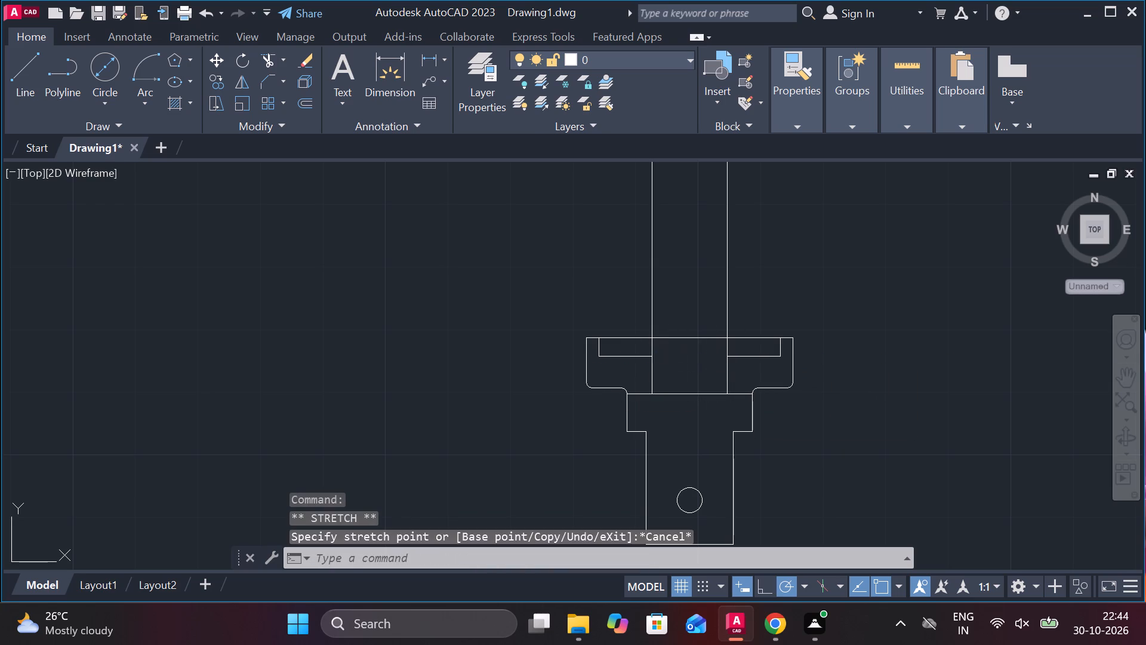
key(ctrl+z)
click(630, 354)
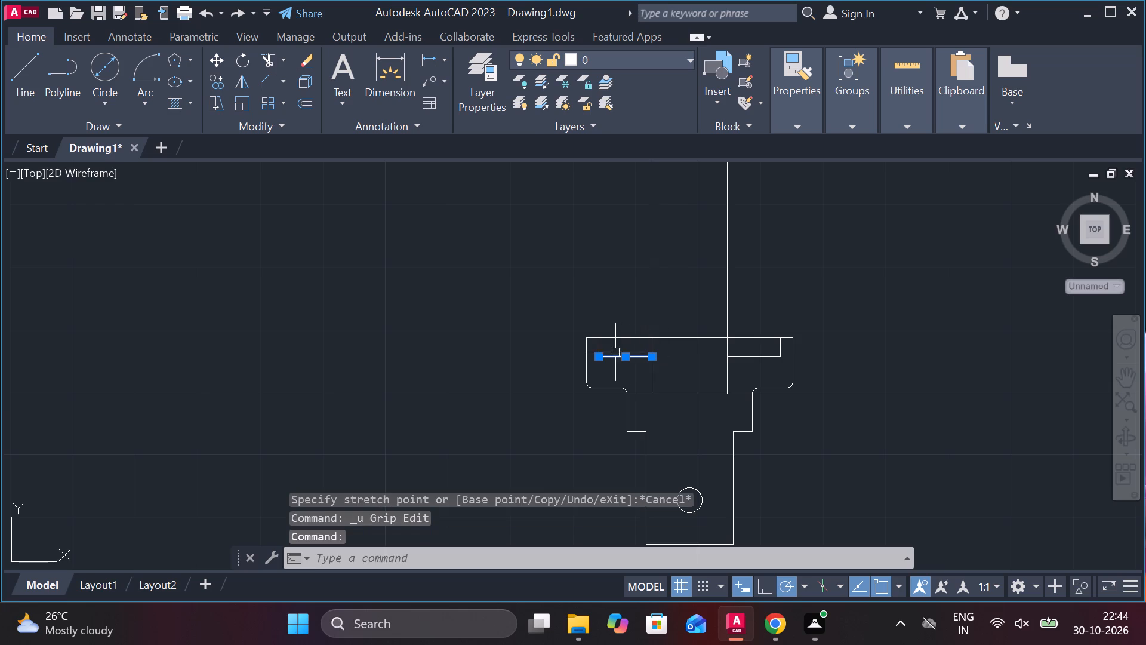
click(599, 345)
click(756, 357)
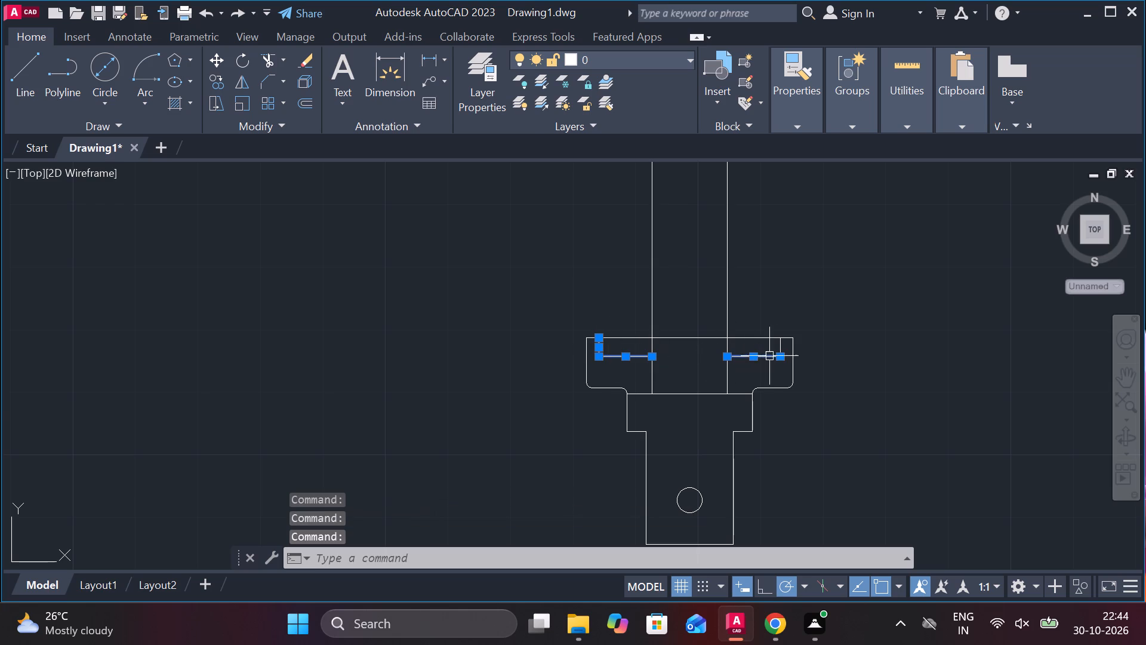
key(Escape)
Move the whole simplified spindle into the assembly, placing its hole centre on the centre of the hexagonal head's hole.
scroll(723, 360, down, 1)
scroll(772, 365, down, 1)
middle_drag(812, 370, 795, 423)
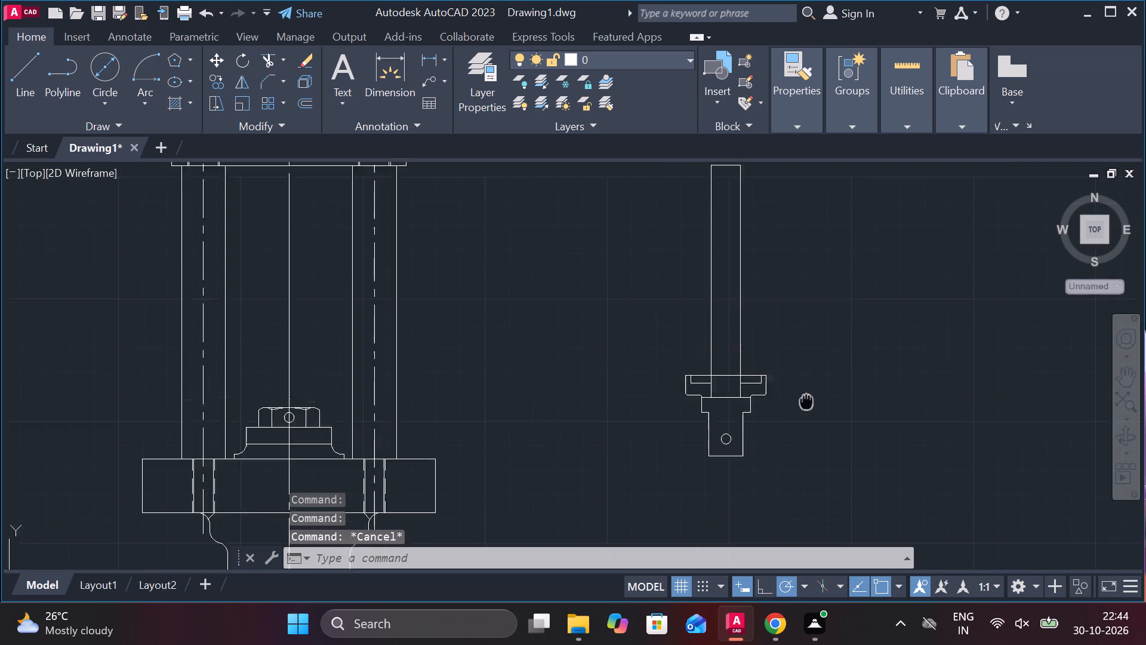
middle_drag(795, 423, 754, 446)
scroll(755, 446, down, 1)
drag(636, 292, 658, 305)
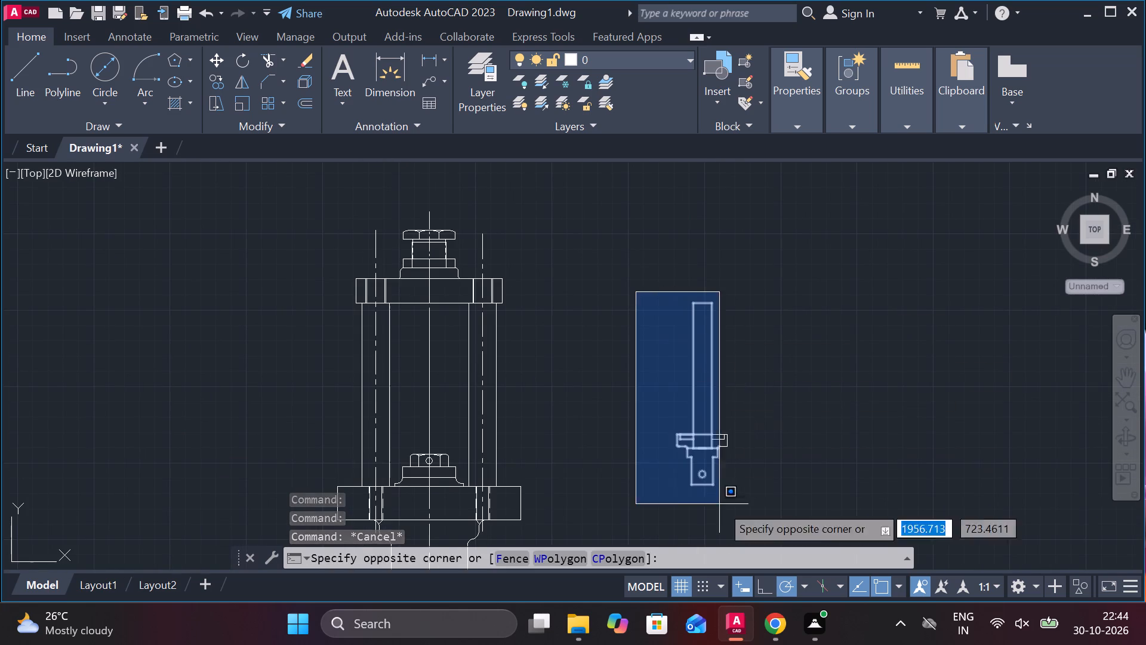
click(780, 510)
key(m)
key(Return)
scroll(730, 487, up, 2)
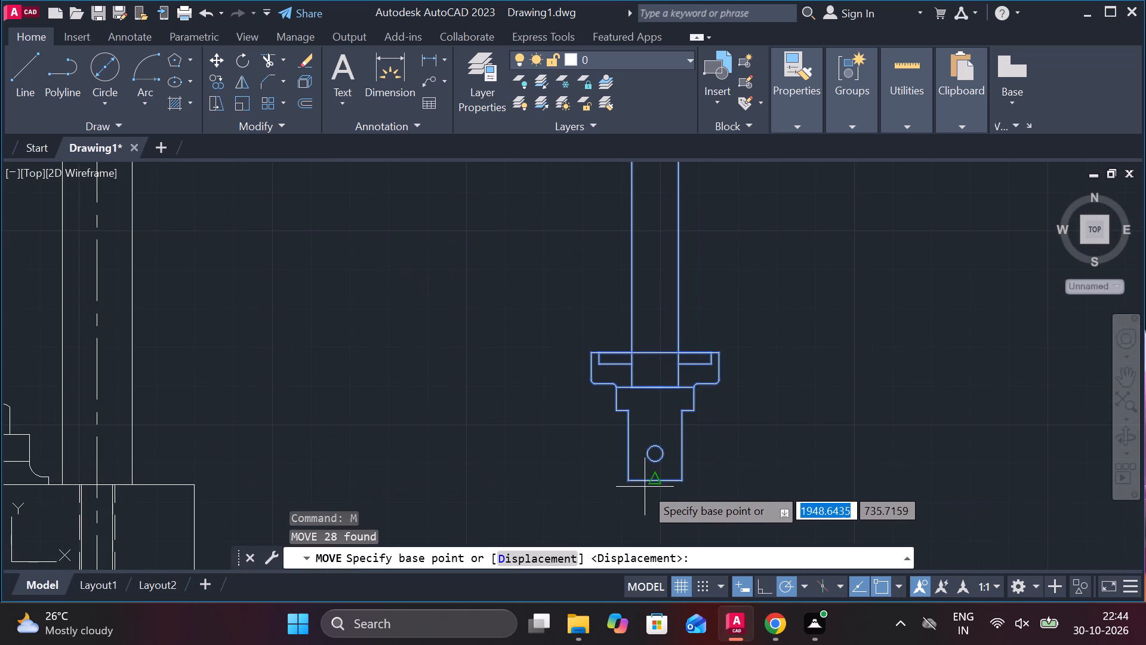
scroll(651, 452, up, 3)
click(660, 460)
scroll(660, 460, down, 3)
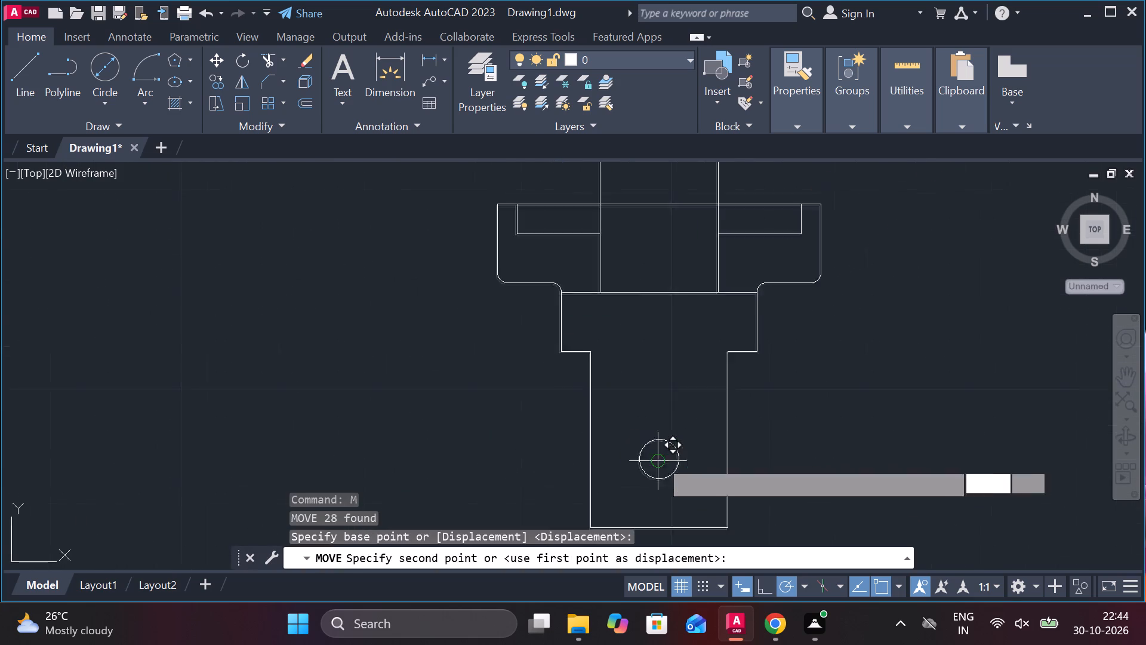
scroll(420, 434, down, 3)
middle_drag(331, 435, 578, 425)
scroll(461, 425, up, 5)
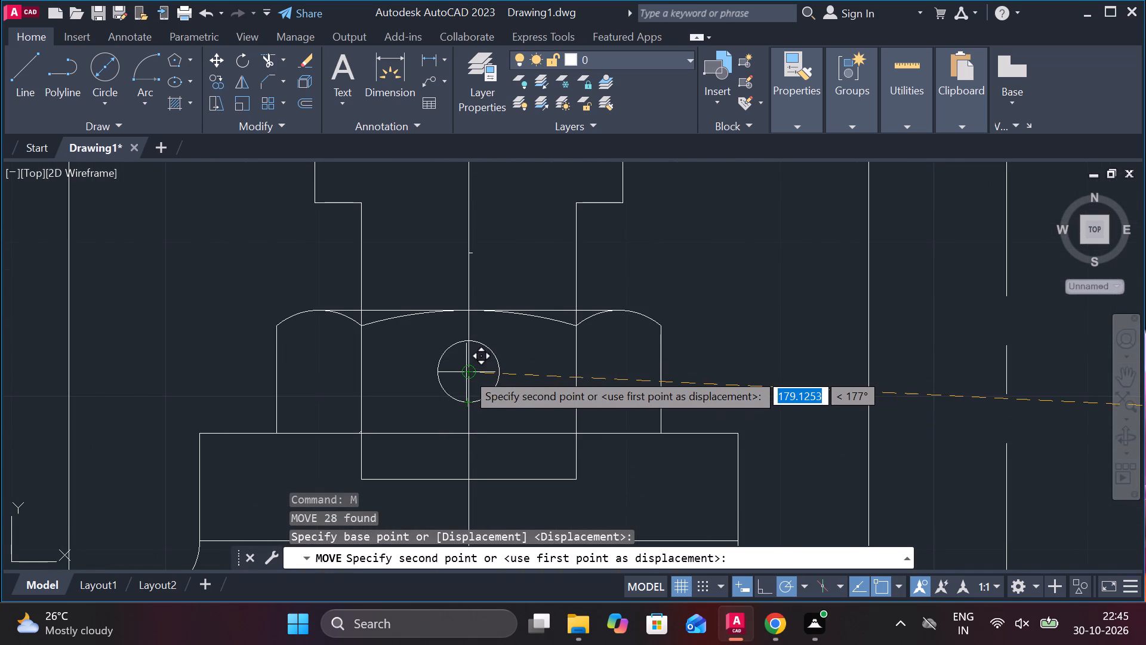
click(466, 372)
Erase the tiny stray line on the centreline just above the hexagonal head.
scroll(525, 370, down, 1)
scroll(547, 296, down, 2)
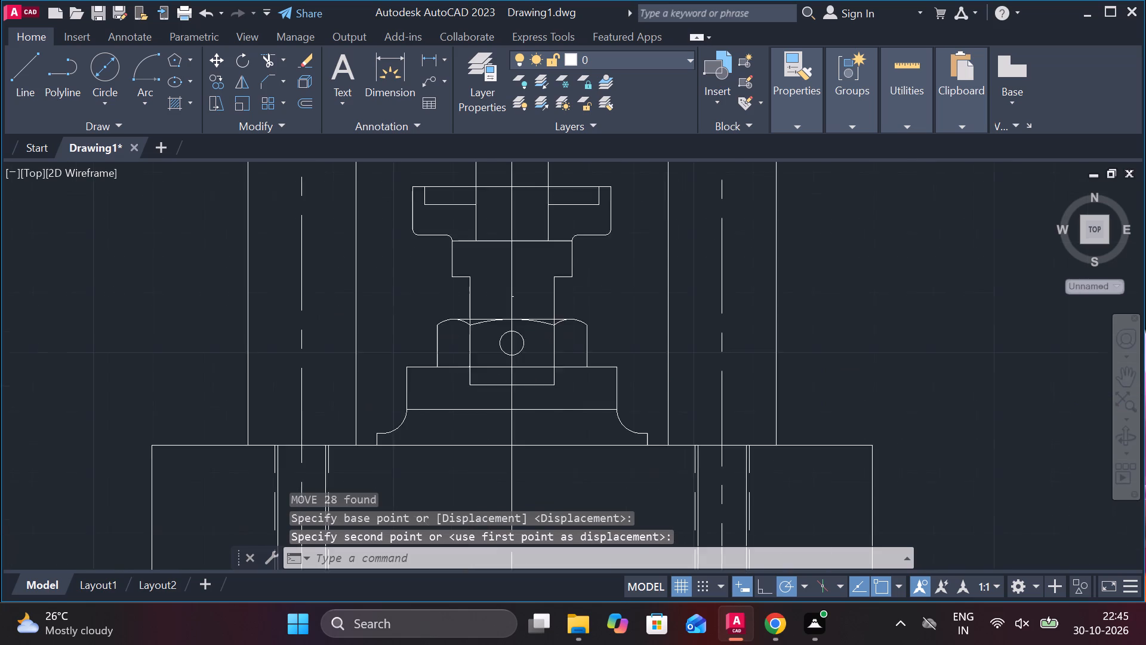
scroll(535, 296, up, 3)
scroll(480, 299, up, 4)
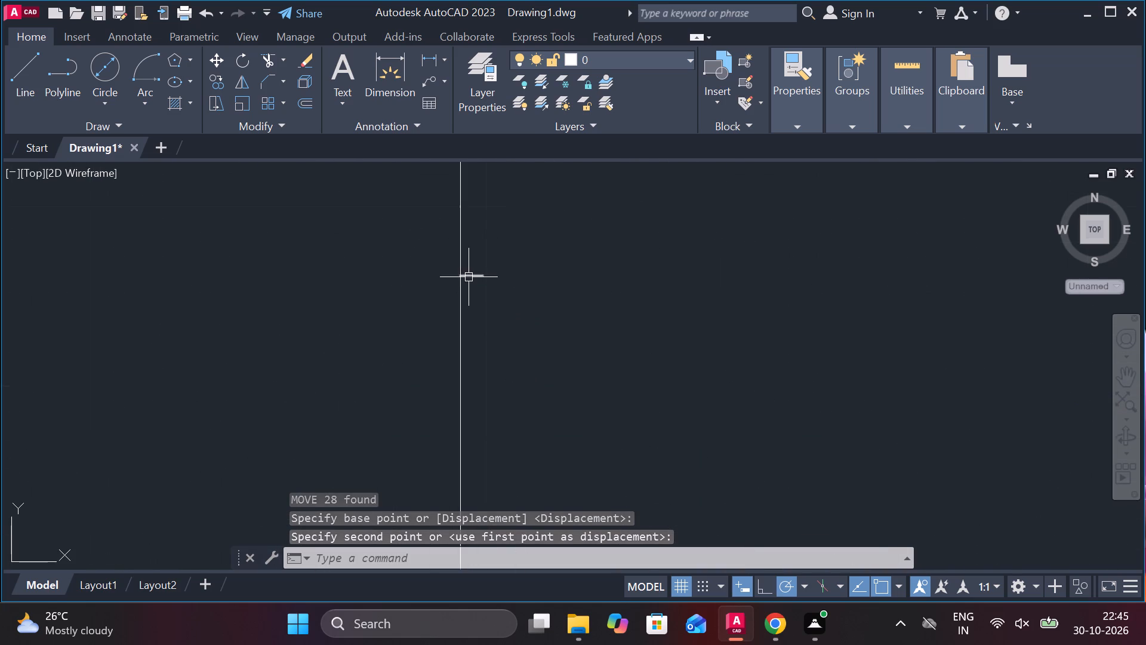
click(469, 277)
scroll(512, 283, down, 2)
text(e)
key(space)
scroll(537, 311, down, 2)
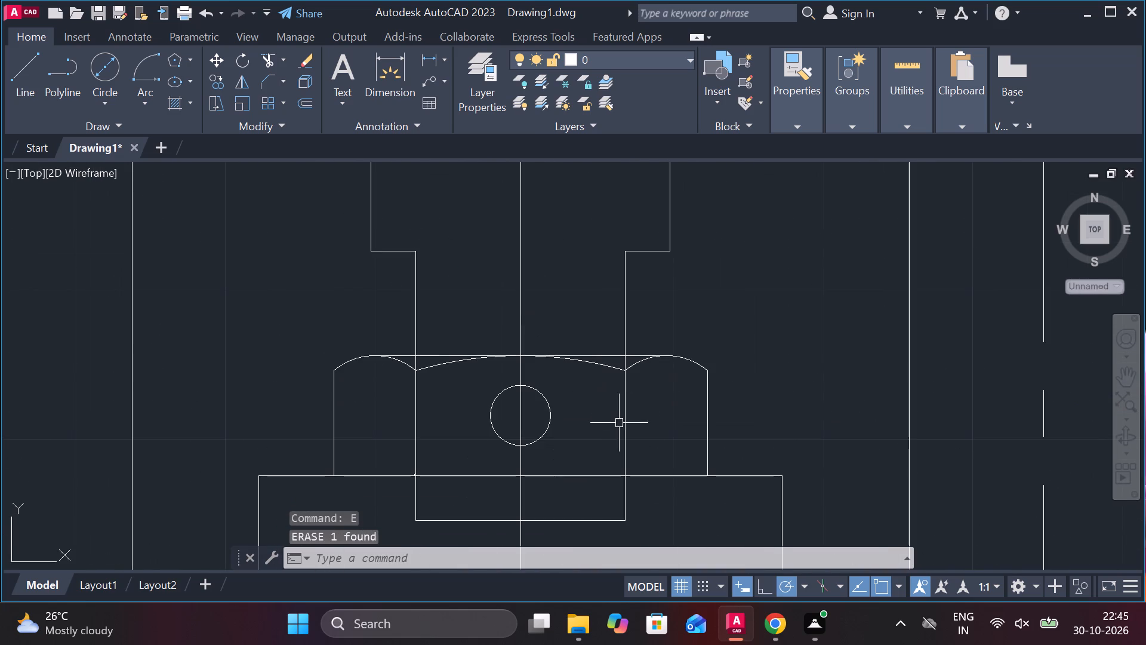
Trim away the spindle's lower end outline where it overlaps the hexagonal head and the collar beneath it.
key(y)
key(Escape)
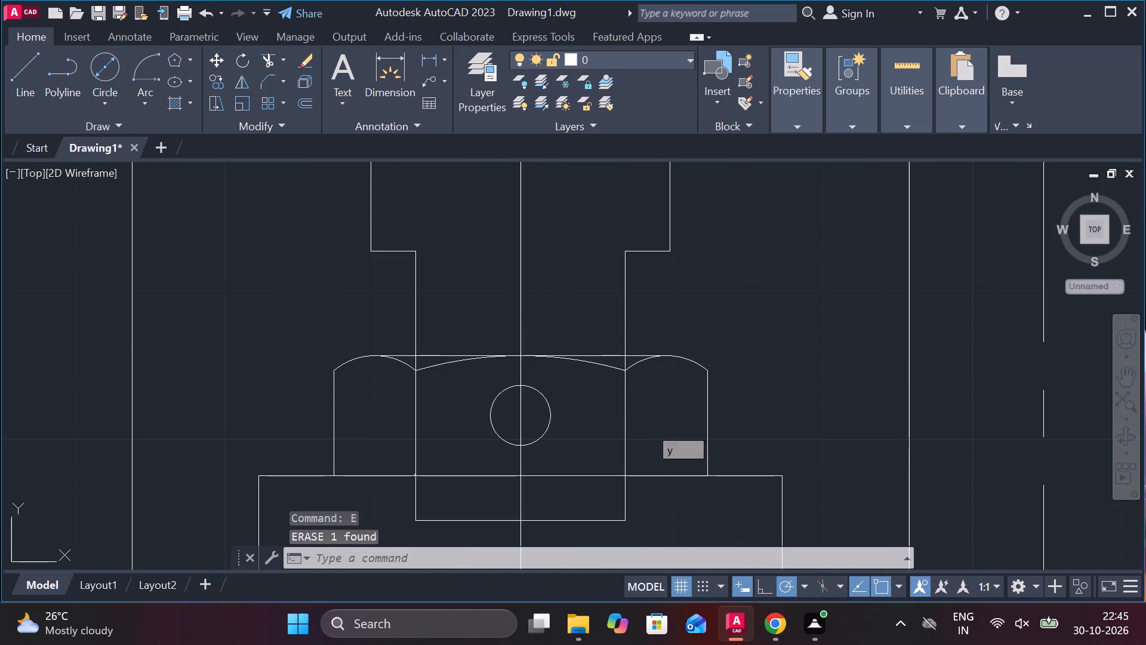
text(tr)
key(space)
click(627, 382)
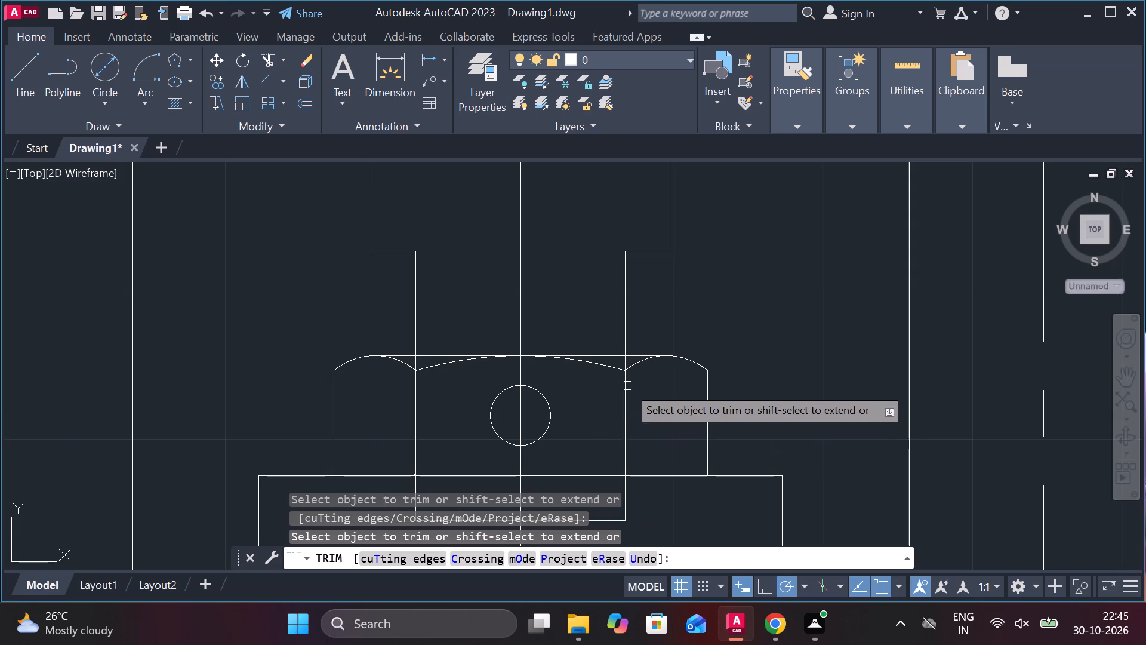
middle_drag(639, 493, 675, 417)
click(668, 437)
click(644, 435)
click(644, 448)
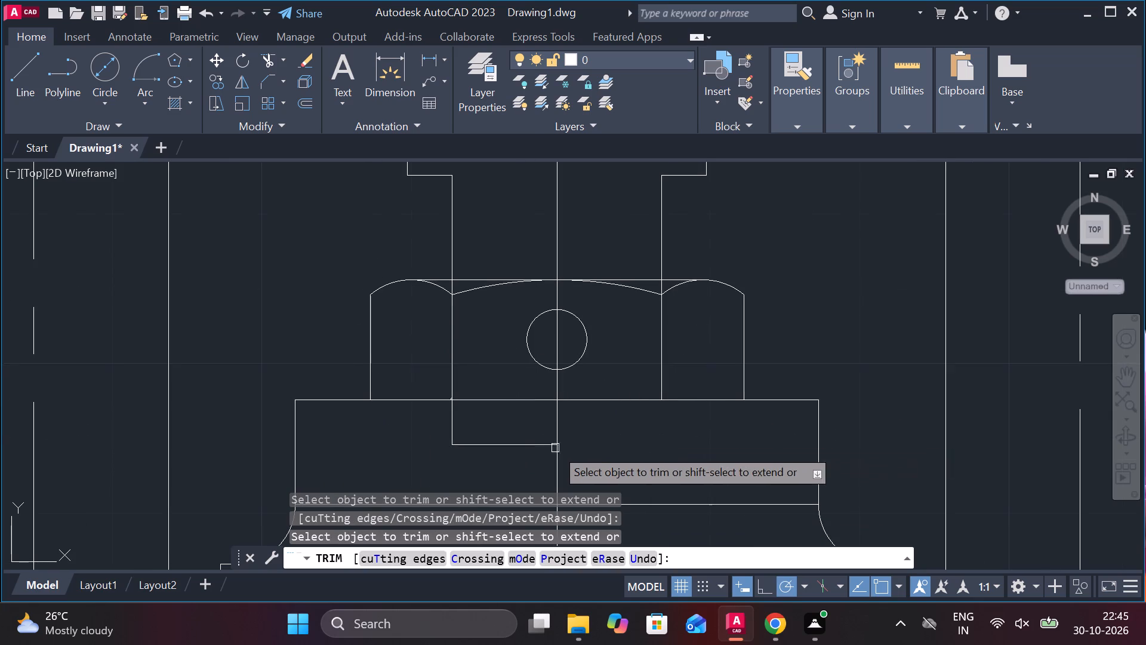
click(528, 447)
click(448, 428)
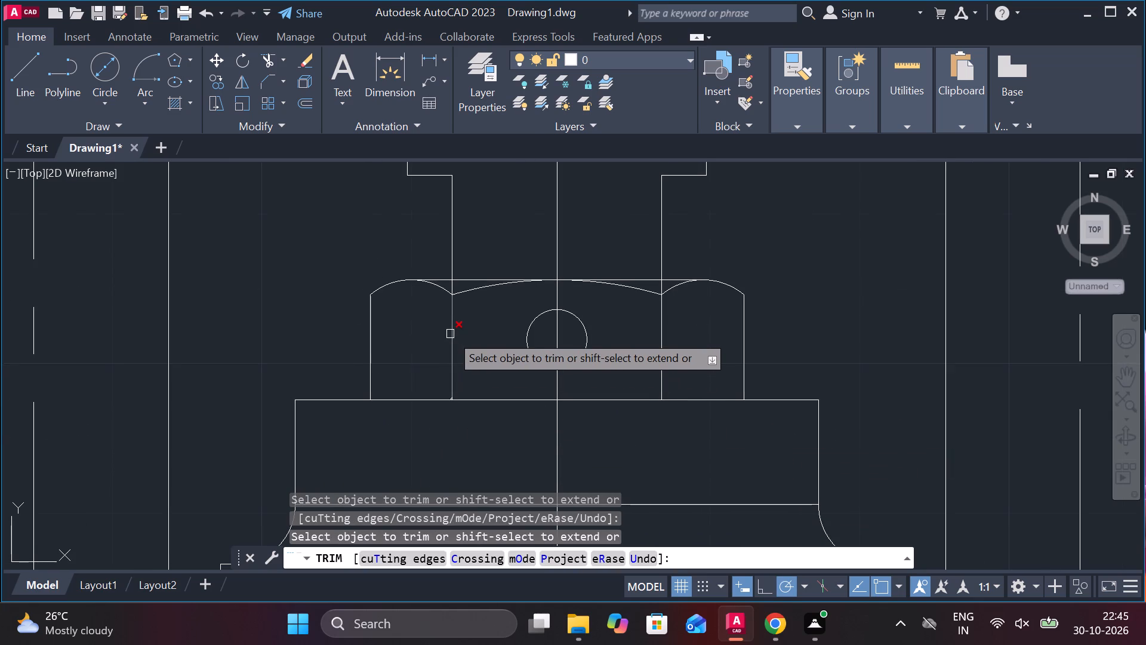
click(450, 334)
Trim the short spindle edge pieces between the hexagonal head's top line and its two arc junctions.
middle_drag(461, 320, 483, 358)
scroll(476, 294, up, 2)
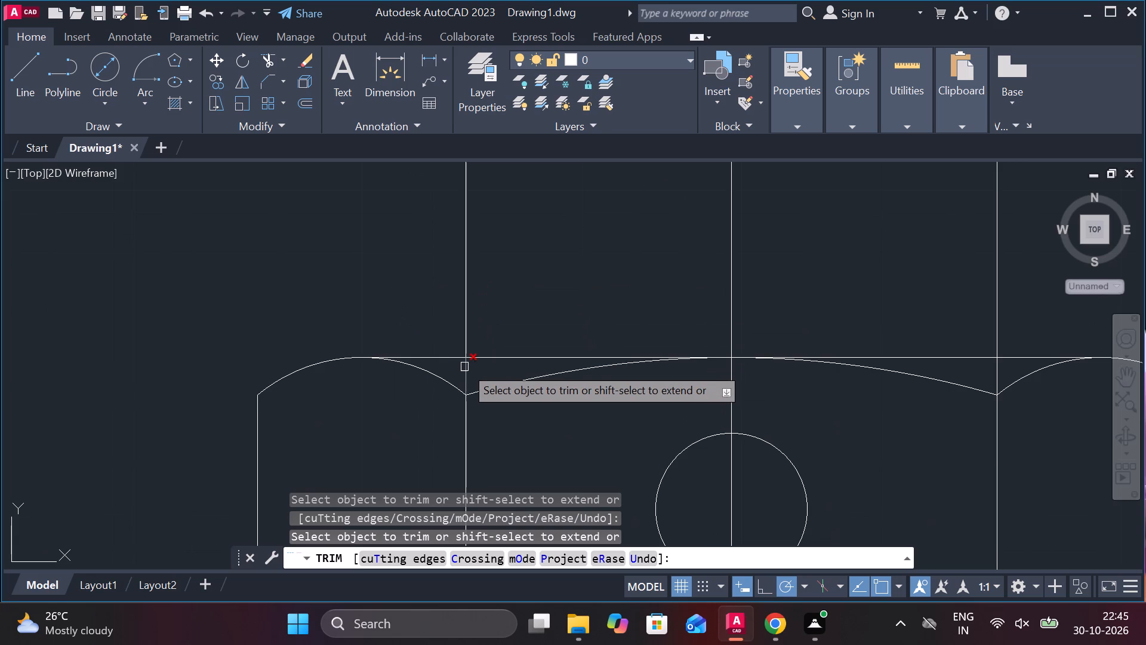
click(464, 366)
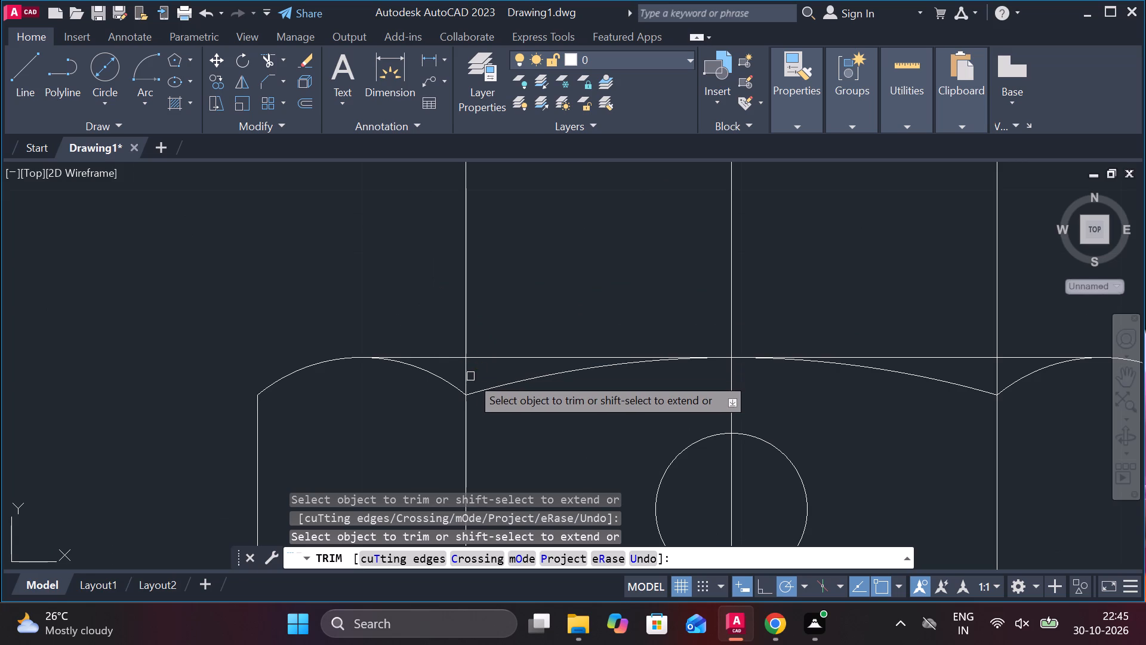
click(468, 376)
click(997, 371)
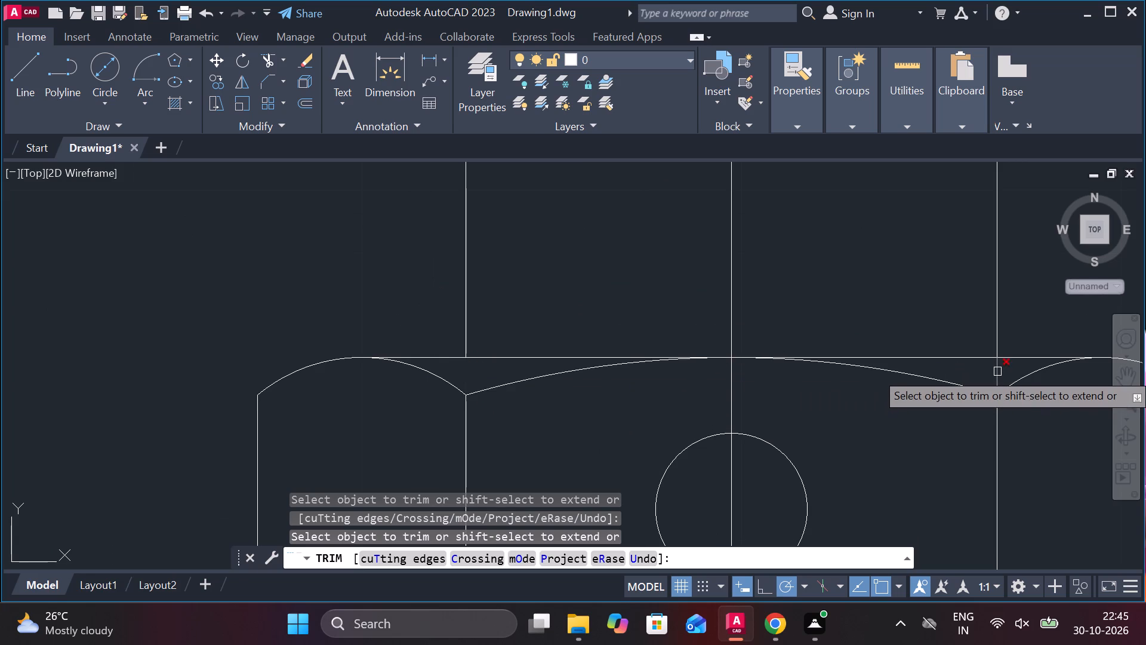
click(998, 371)
scroll(998, 371, down, 2)
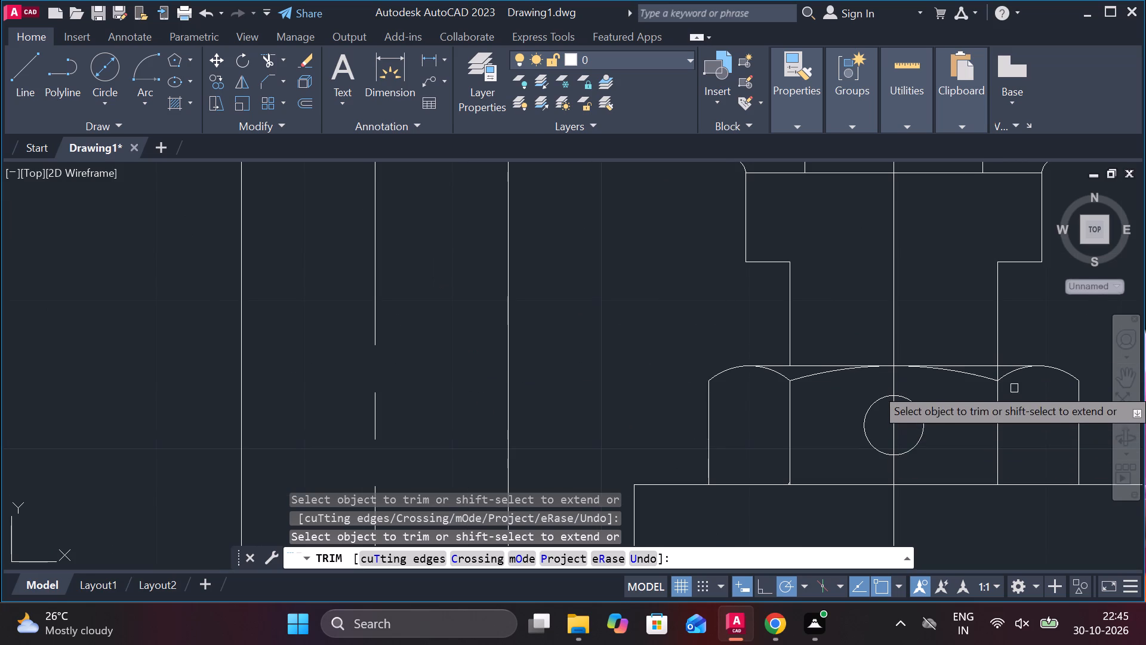
scroll(982, 373, up, 3)
click(1031, 377)
scroll(1018, 377, down, 4)
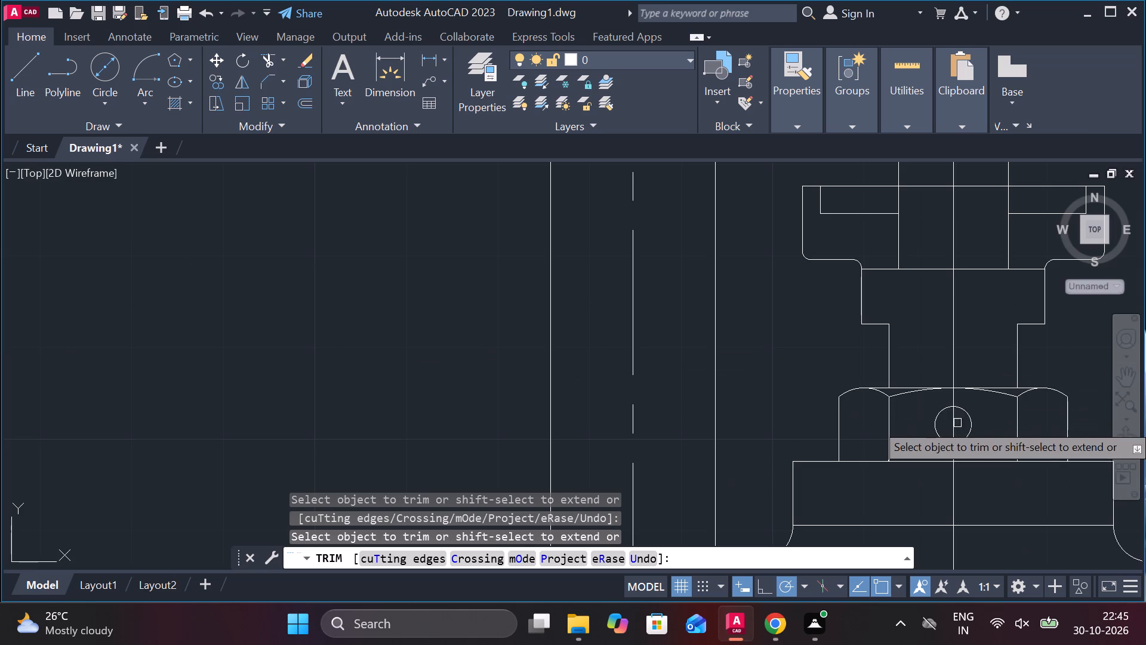
middle_drag(825, 357, 772, 391)
scroll(789, 373, down, 1)
scroll(937, 372, down, 1)
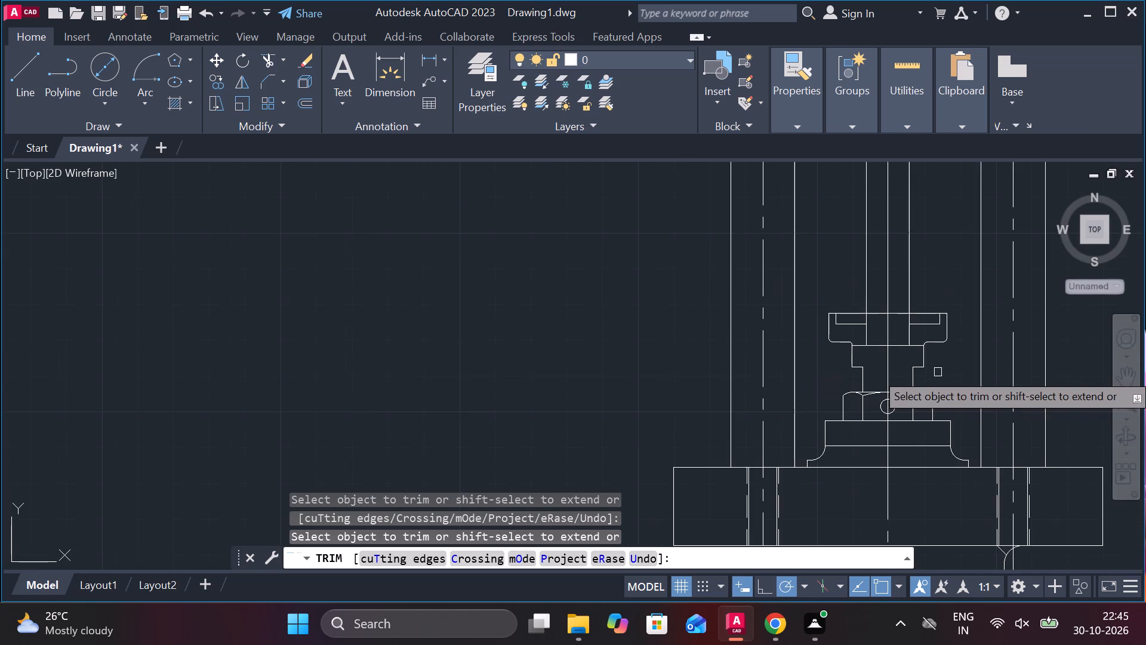
middle_drag(605, 340, 361, 362)
scroll(396, 360, down, 1)
scroll(631, 324, down, 1)
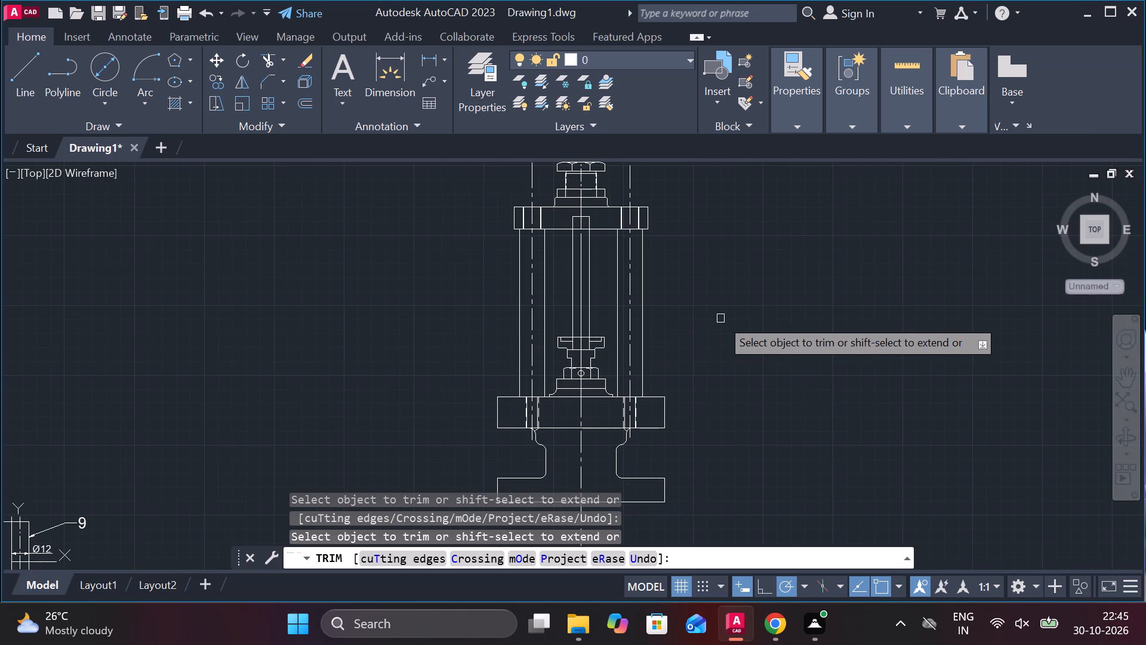
scroll(710, 303, up, 1)
key(Escape)
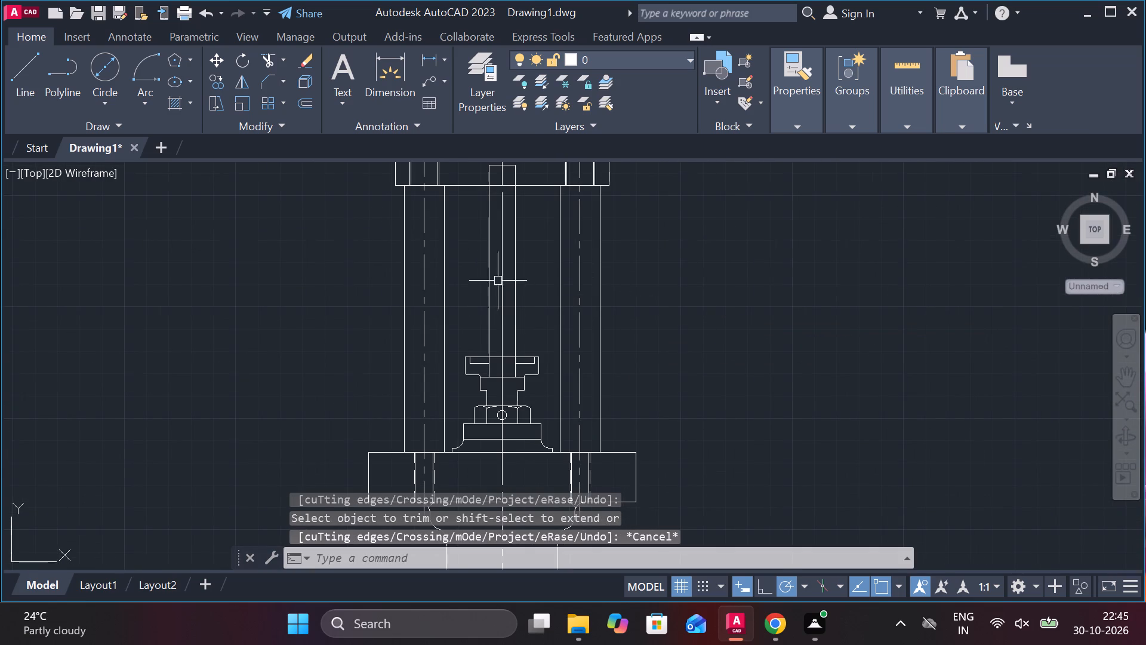
Change the linetype of the assembly's continuous vertical axis line to CENTER.
click(503, 278)
click(808, 124)
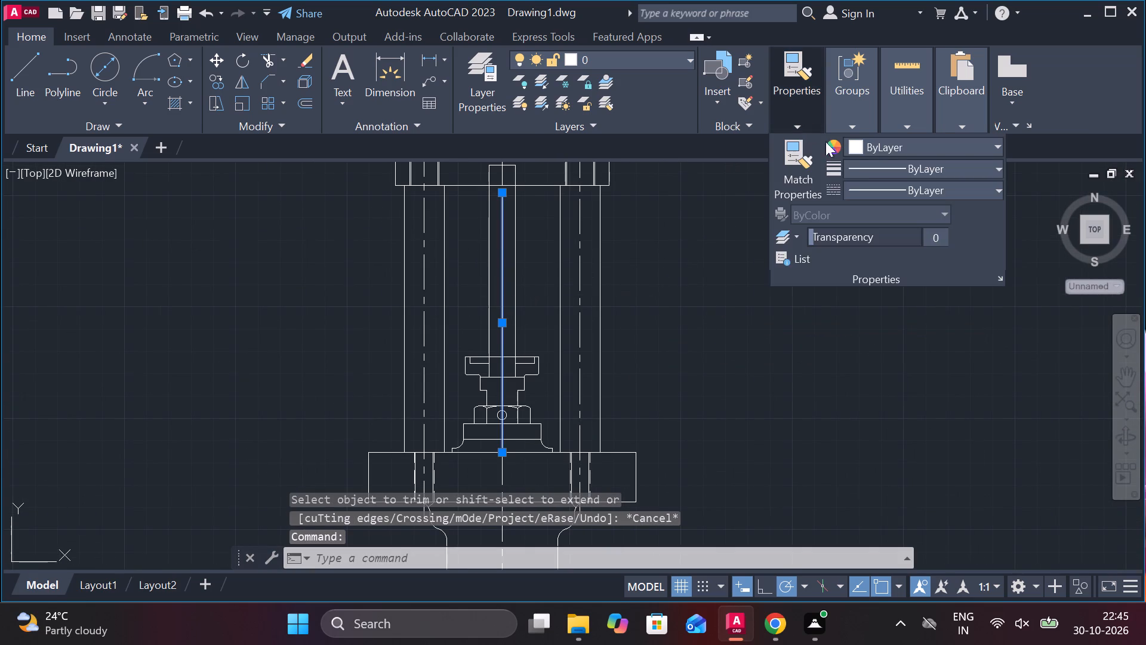
click(870, 180)
click(885, 260)
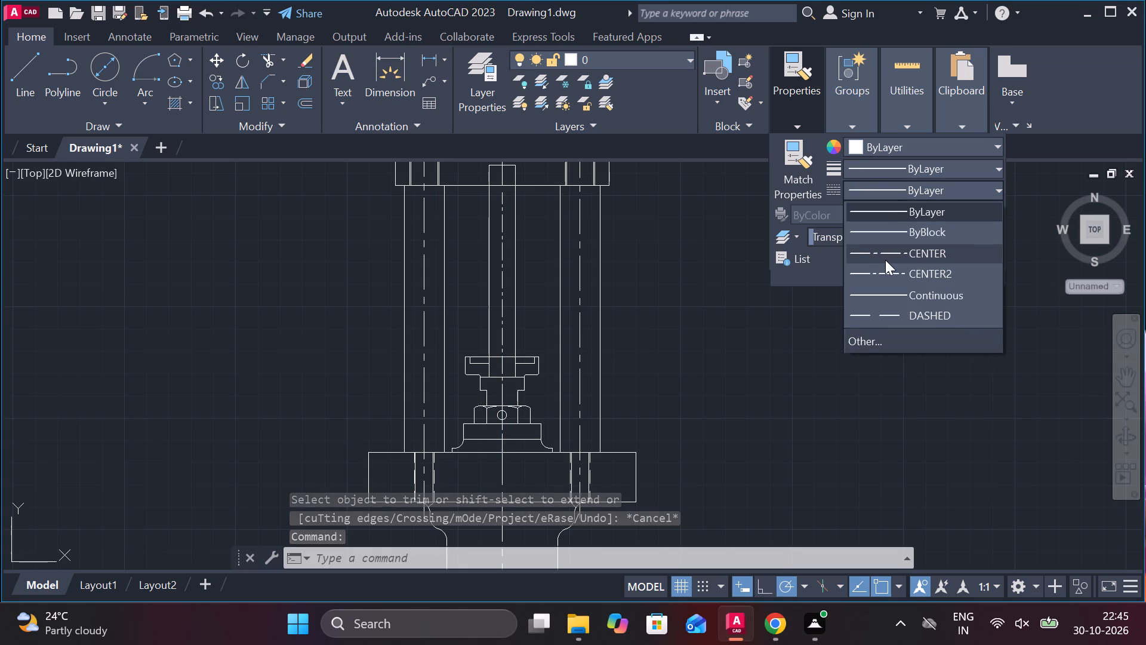
key(Escape)
Extend the top line of the base's lower flange across beneath the neck to meet the opposite side.
scroll(821, 382, down, 1)
middle_drag(821, 388, 757, 255)
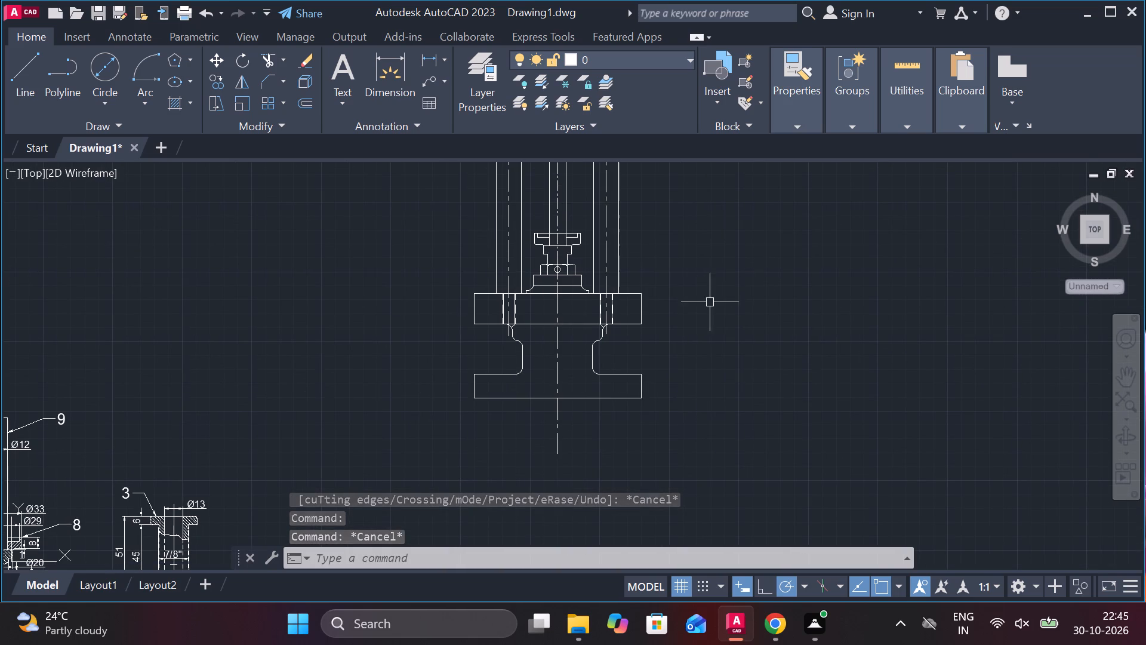
scroll(541, 394, up, 1)
text(ex)
key(space)
click(469, 366)
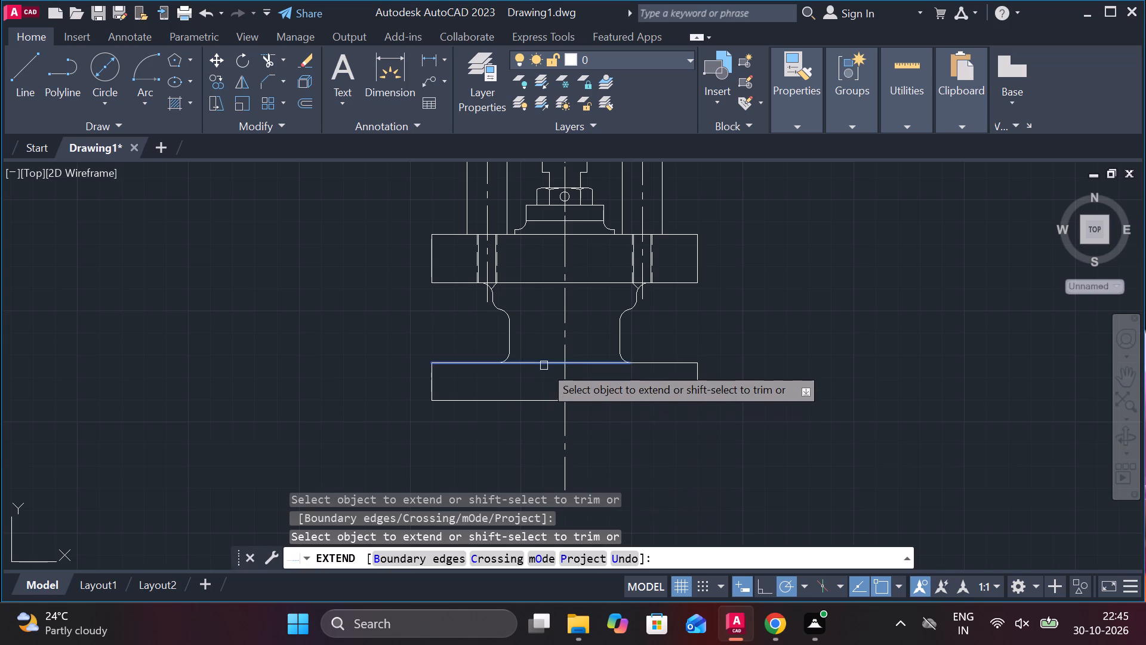
click(544, 365)
click(581, 365)
scroll(763, 348, down, 2)
key(Escape)
Erase the section hatching from the second and third coils from the top of the copied spring.
middle_drag(802, 330, 790, 388)
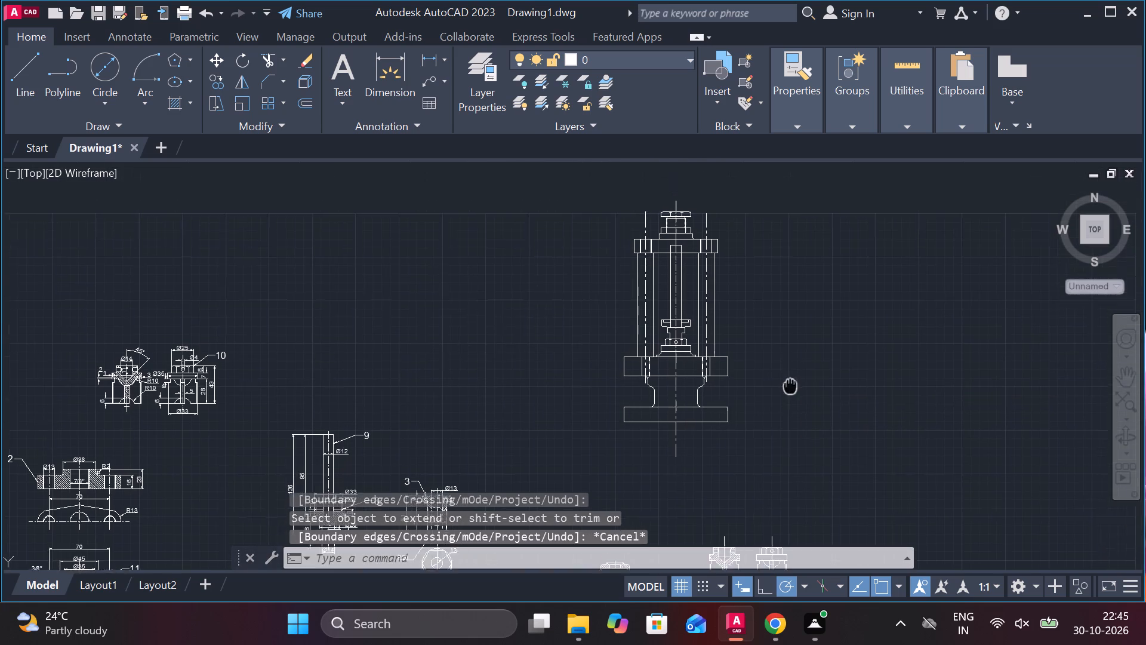
middle_drag(790, 388, 787, 403)
middle_drag(783, 367, 644, 349)
scroll(674, 354, down, 2)
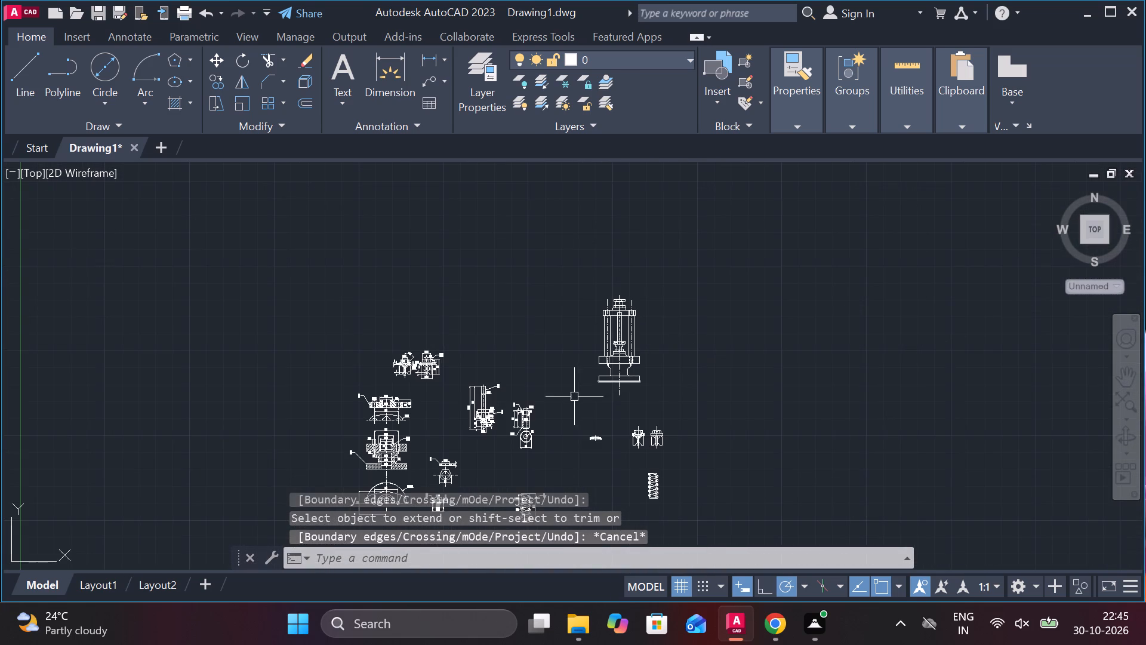
scroll(648, 487, up, 4)
middle_drag(648, 479, 646, 435)
middle_drag(683, 441, 683, 371)
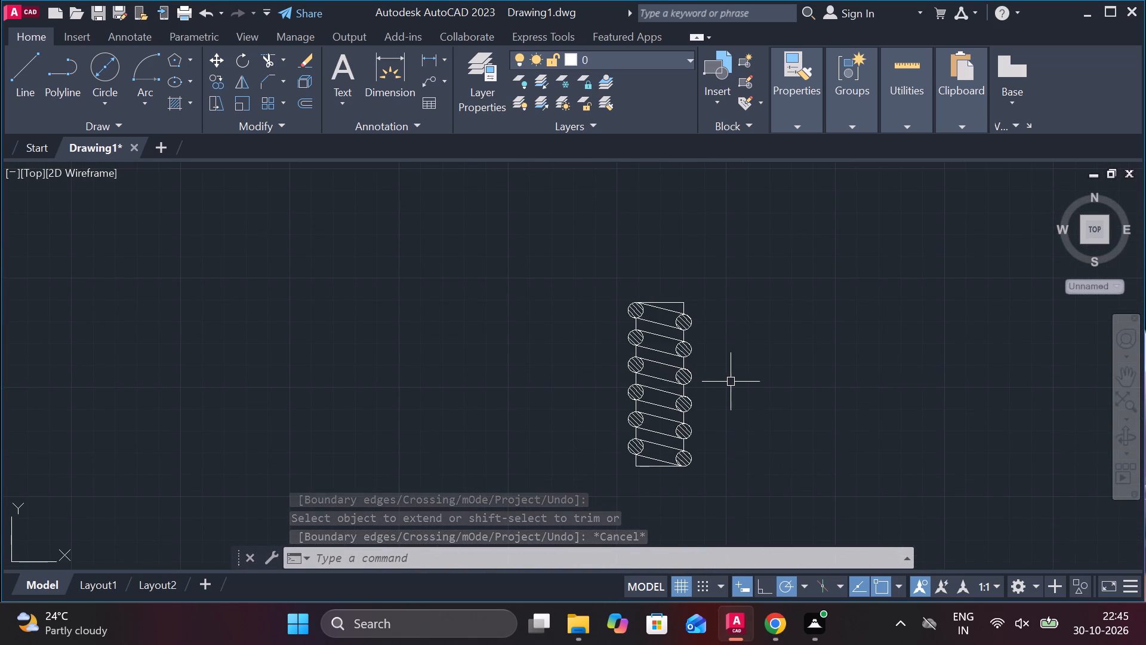
scroll(686, 370, up, 2)
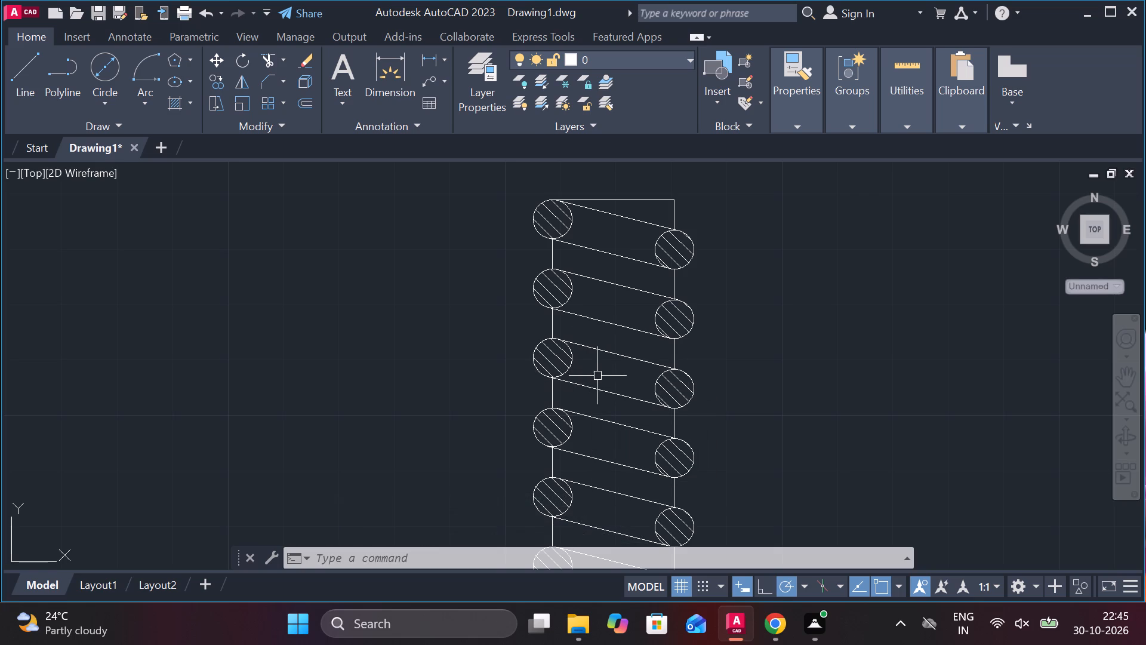
key(t)
key(Escape)
click(554, 363)
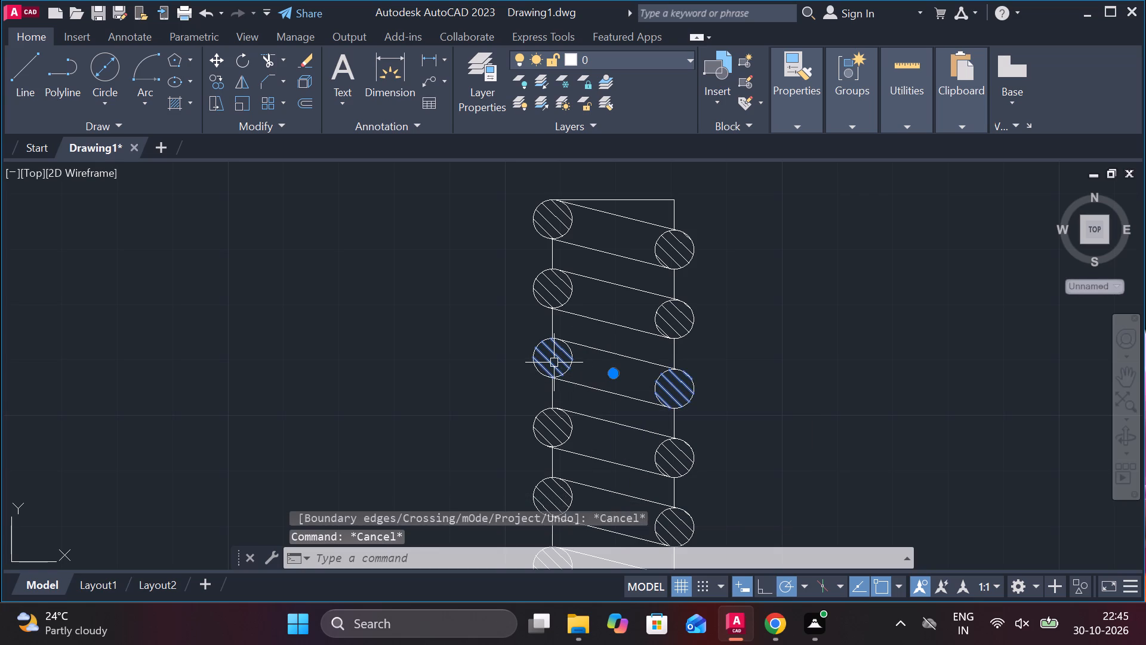
text(e)
key(space)
click(555, 299)
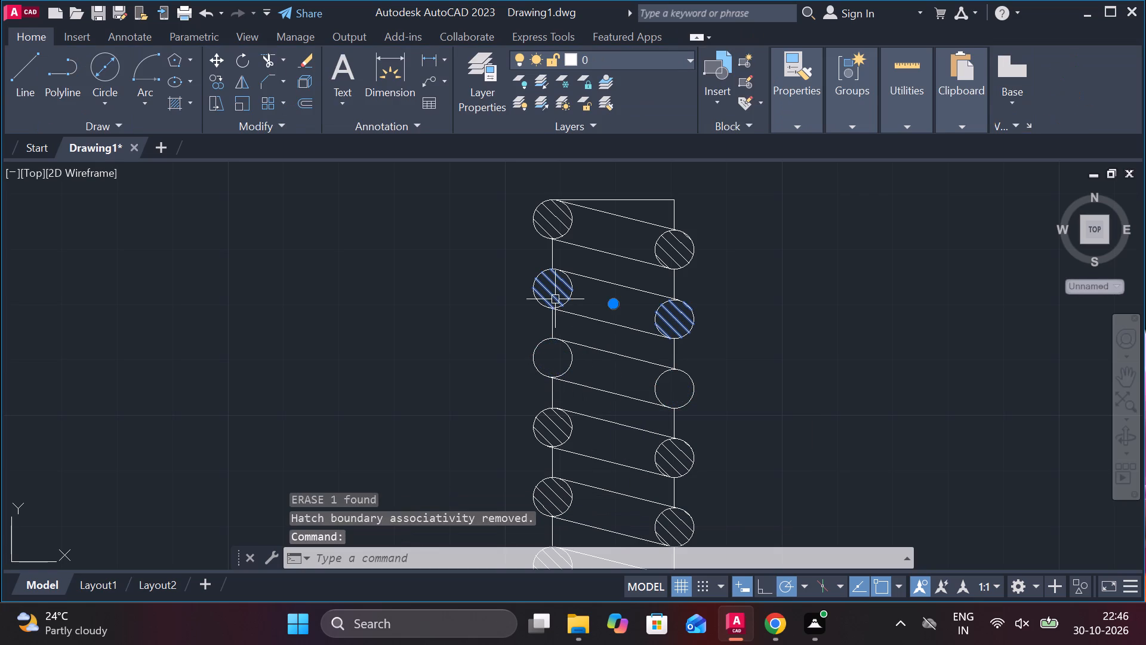
text(e)
key(space)
Erase the remaining hatching from the spring's top coil and its three lowest coils.
click(556, 232)
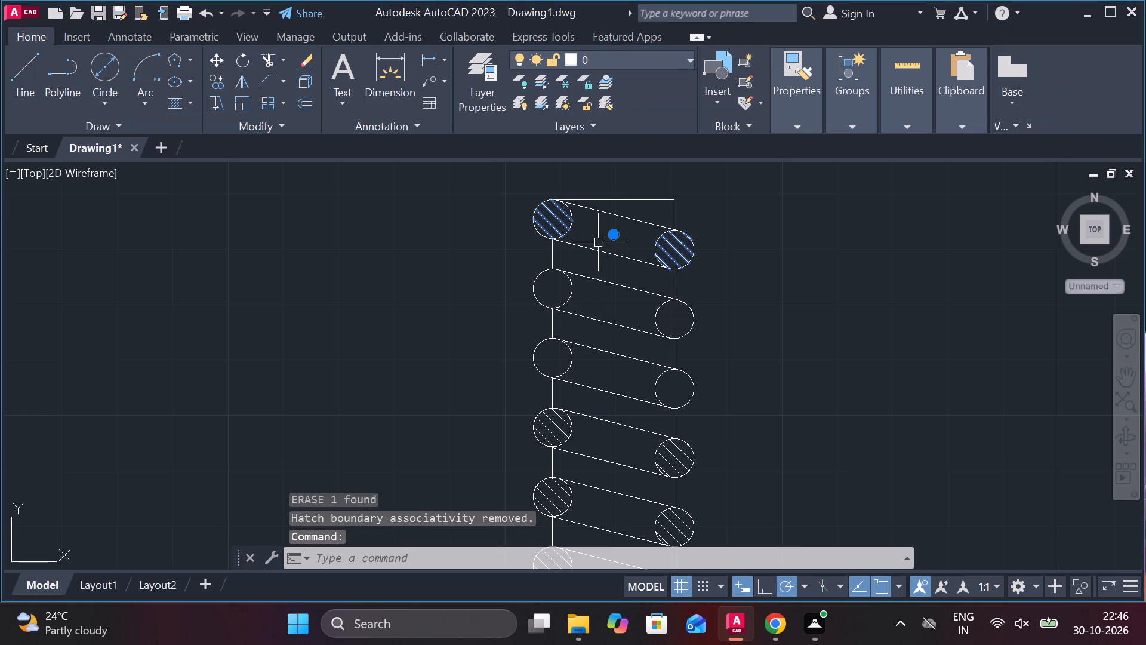
click(671, 454)
middle_drag(654, 475, 637, 398)
click(660, 446)
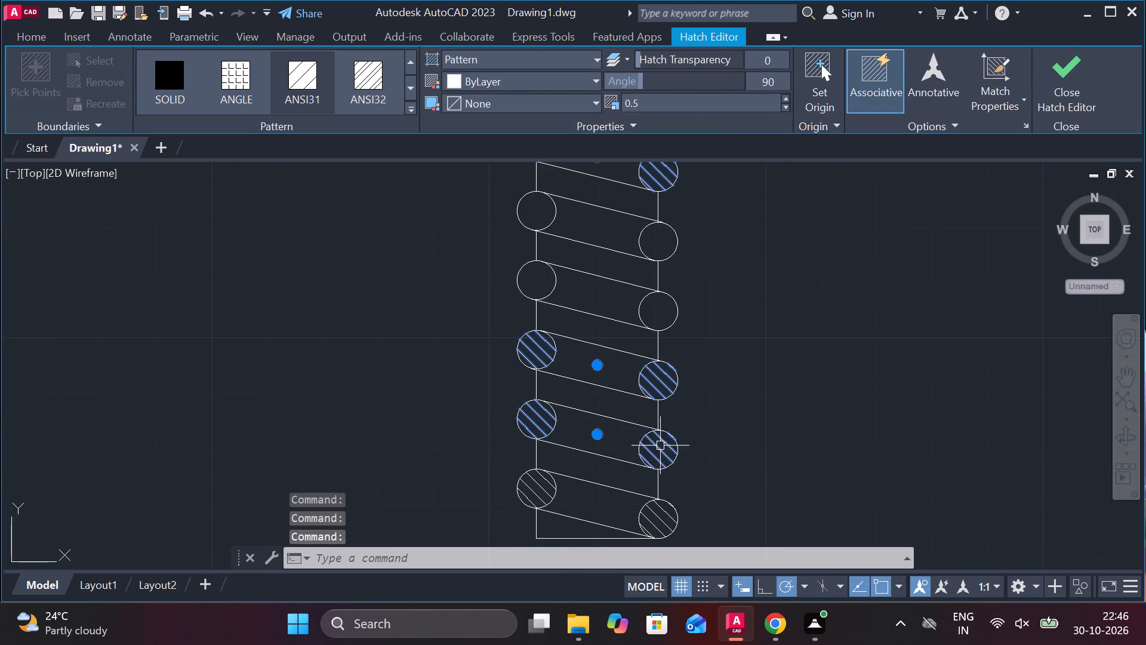
click(657, 520)
key(e)
key(space)
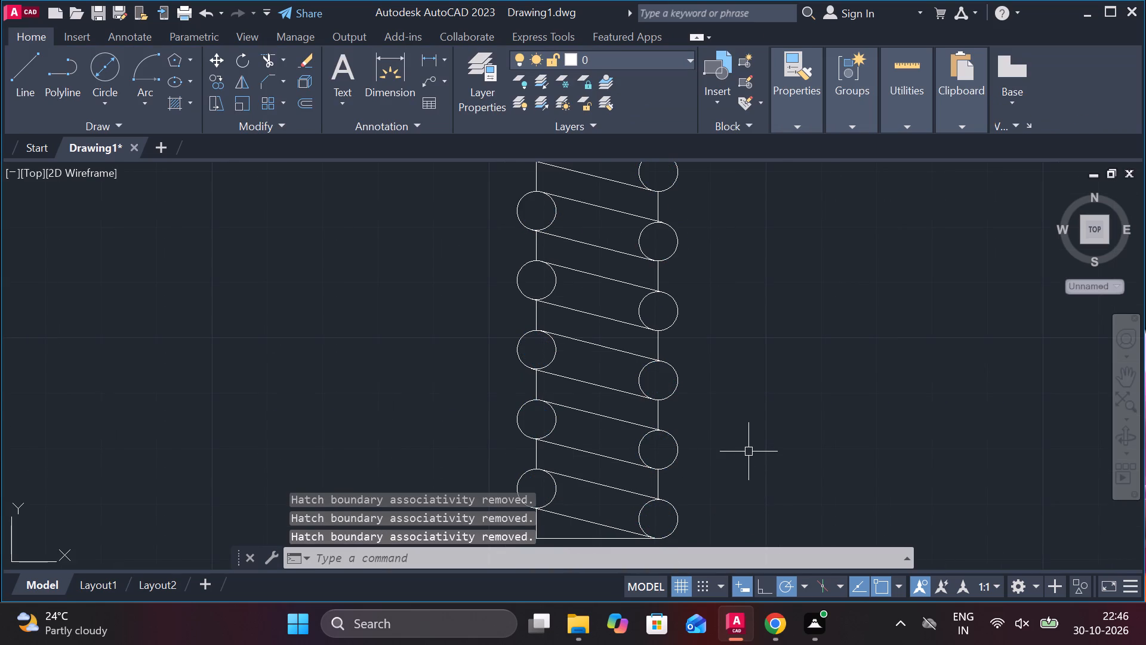
Trim the inner circle arcs from the upper five coils of the copied spring, leaving rounded coil ends.
text(tr)
key(space)
click(640, 444)
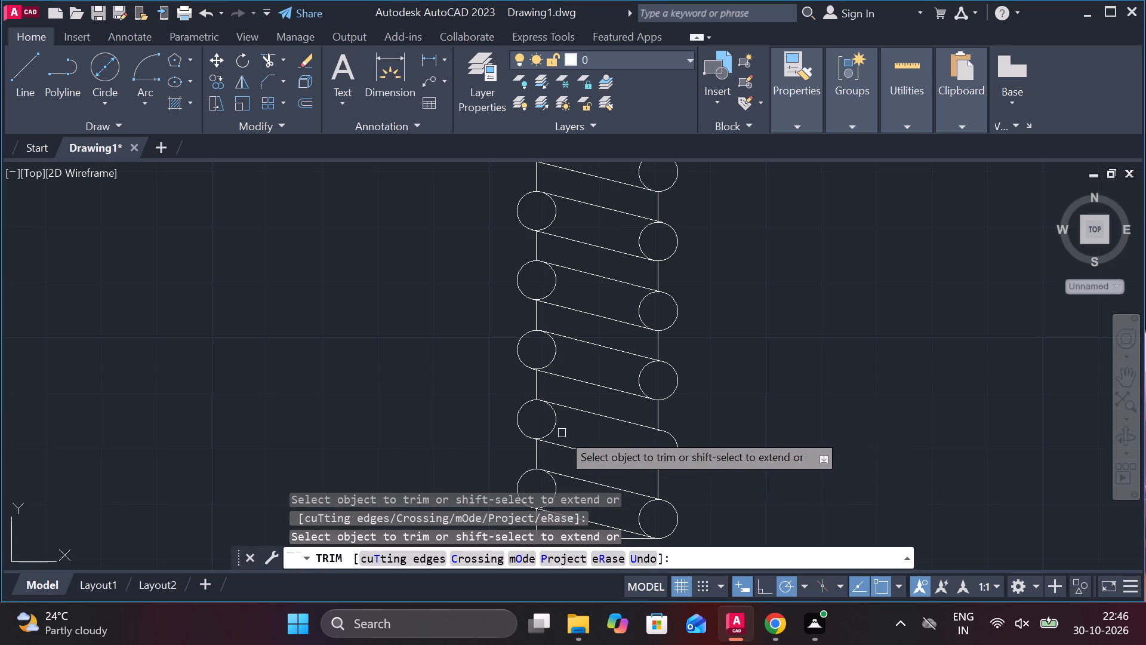
click(558, 431)
click(556, 358)
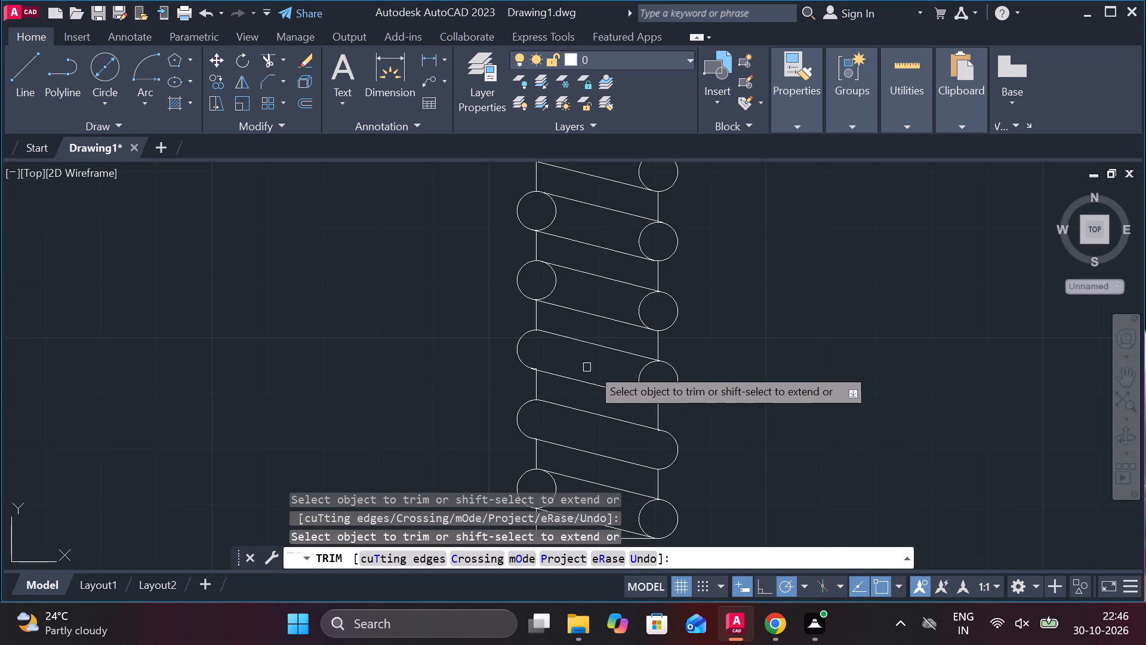
click(639, 367)
click(639, 320)
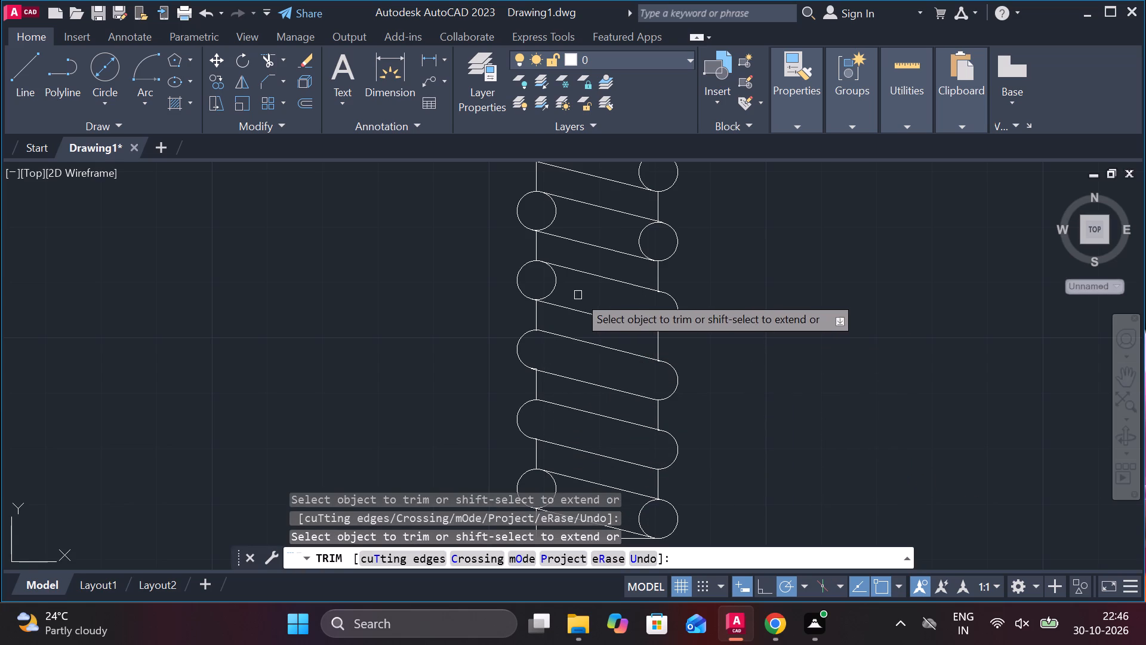
click(547, 284)
click(583, 293)
middle_drag(583, 293, 606, 359)
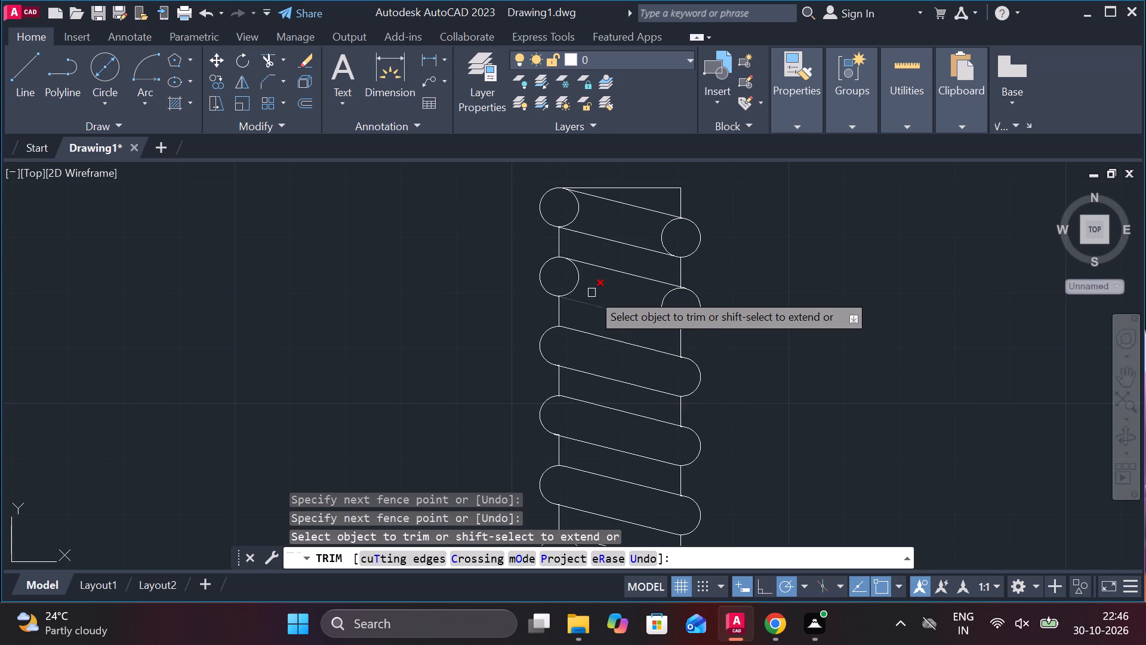
click(577, 279)
click(659, 299)
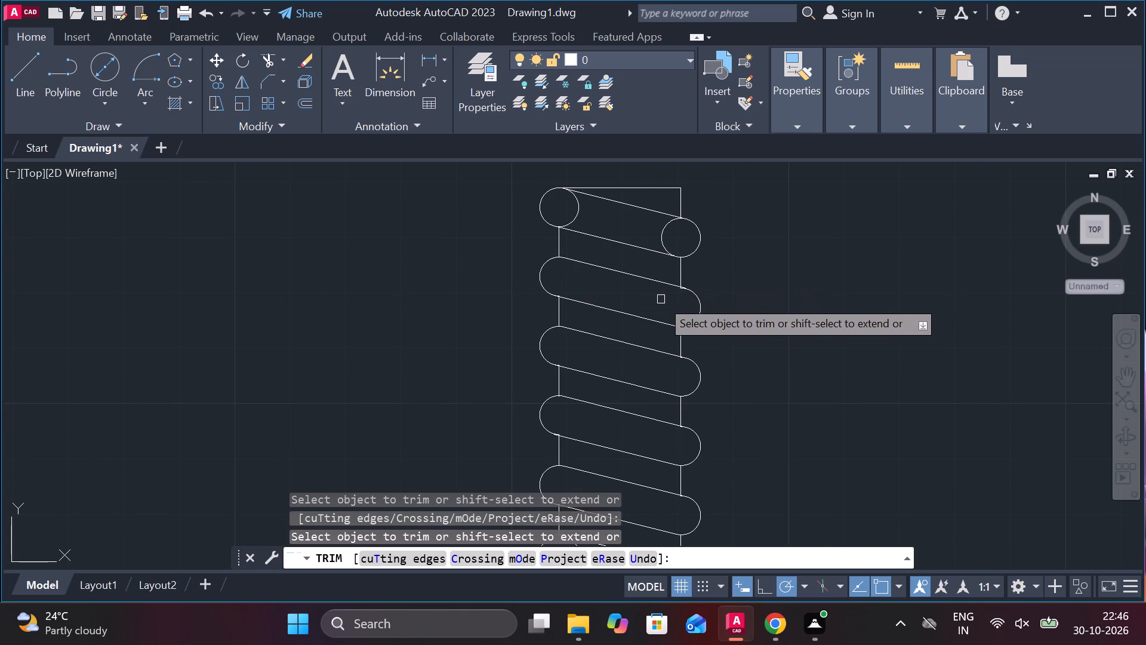
click(665, 241)
click(580, 217)
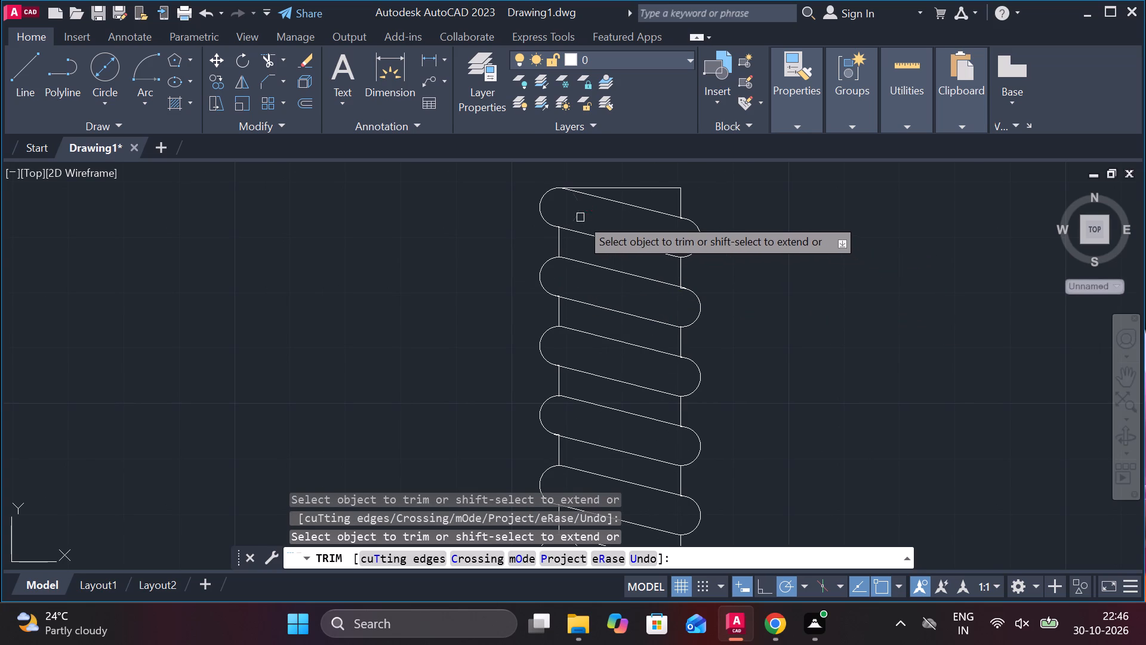
Trim the inner circle arcs from the spring's lowest coil.
scroll(778, 259, down, 1)
scroll(696, 459, up, 1)
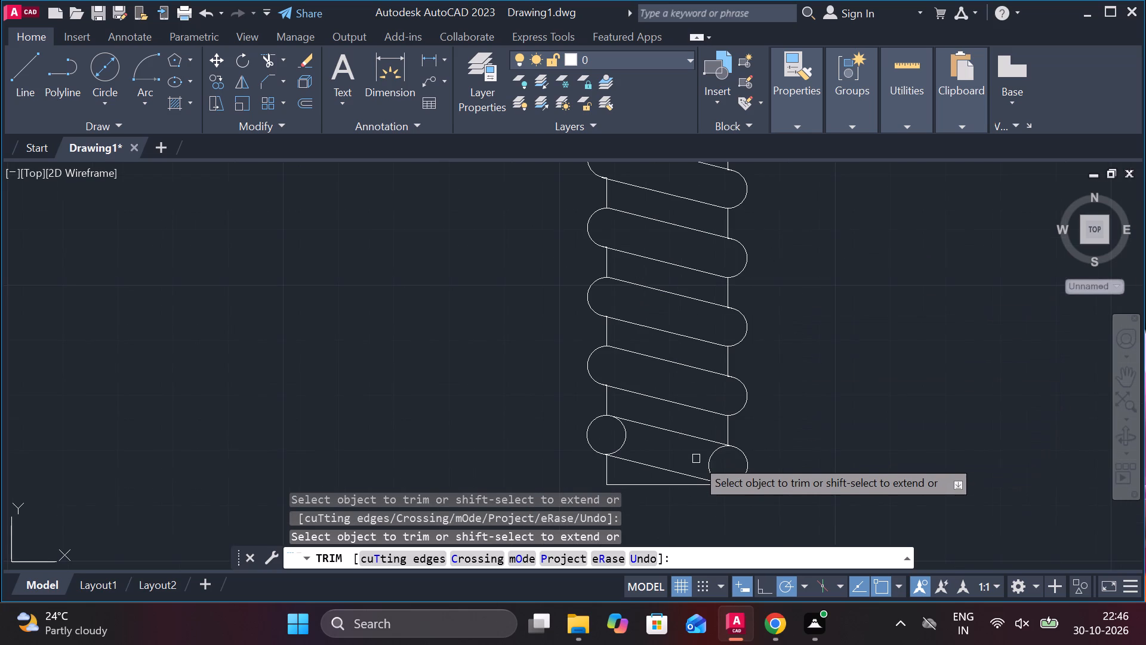
click(707, 456)
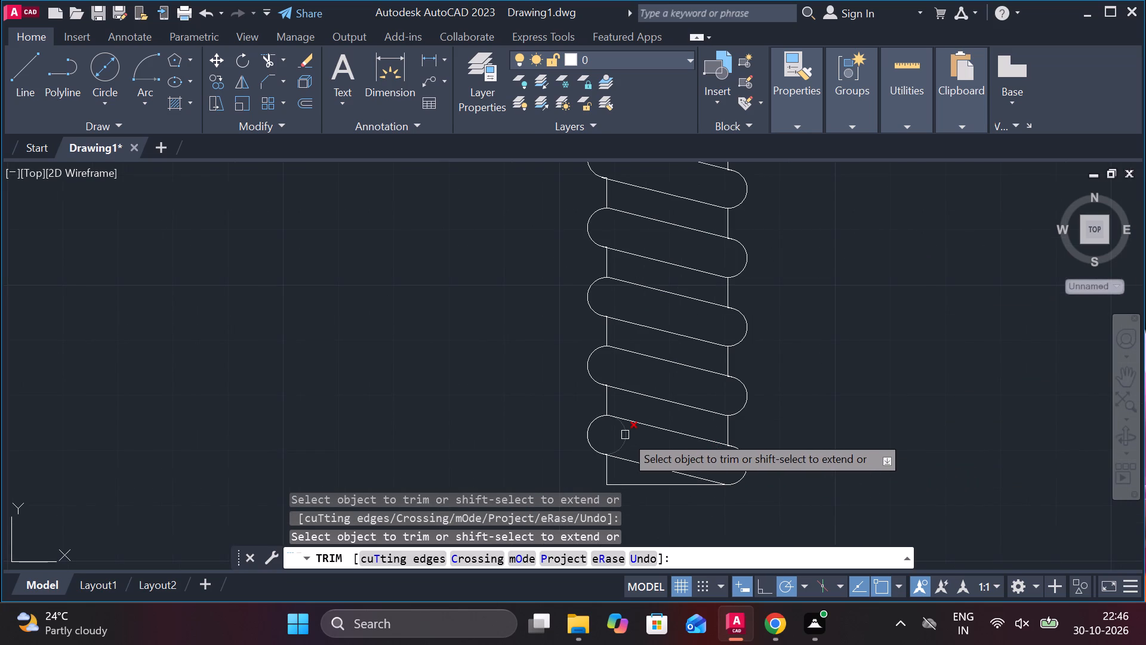
click(625, 435)
key(Escape)
Move the whole spring, using its top midpoint as base, to the clear space beside the assembly's pillars.
scroll(815, 408, down, 1)
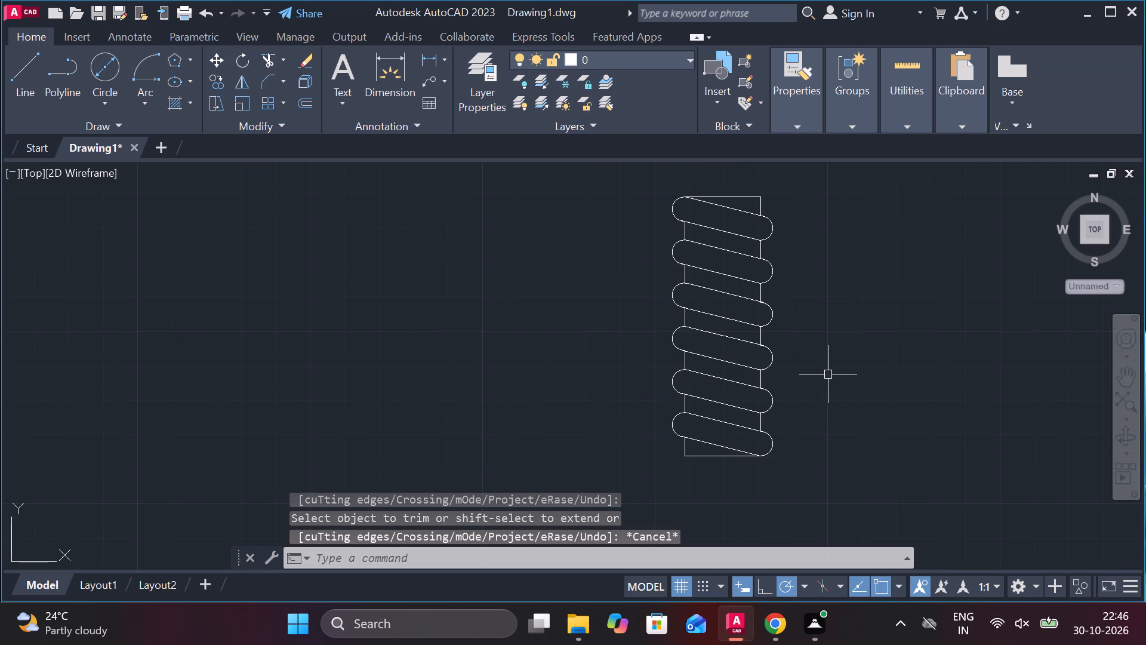
middle_drag(830, 389, 789, 389)
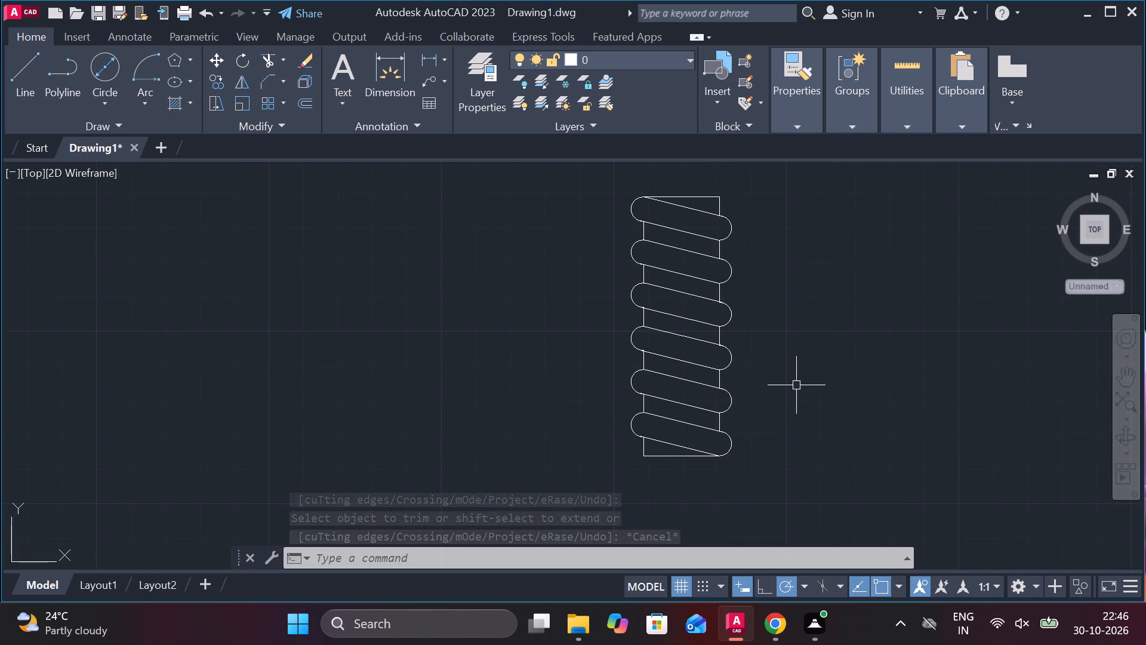
scroll(799, 386, down, 1)
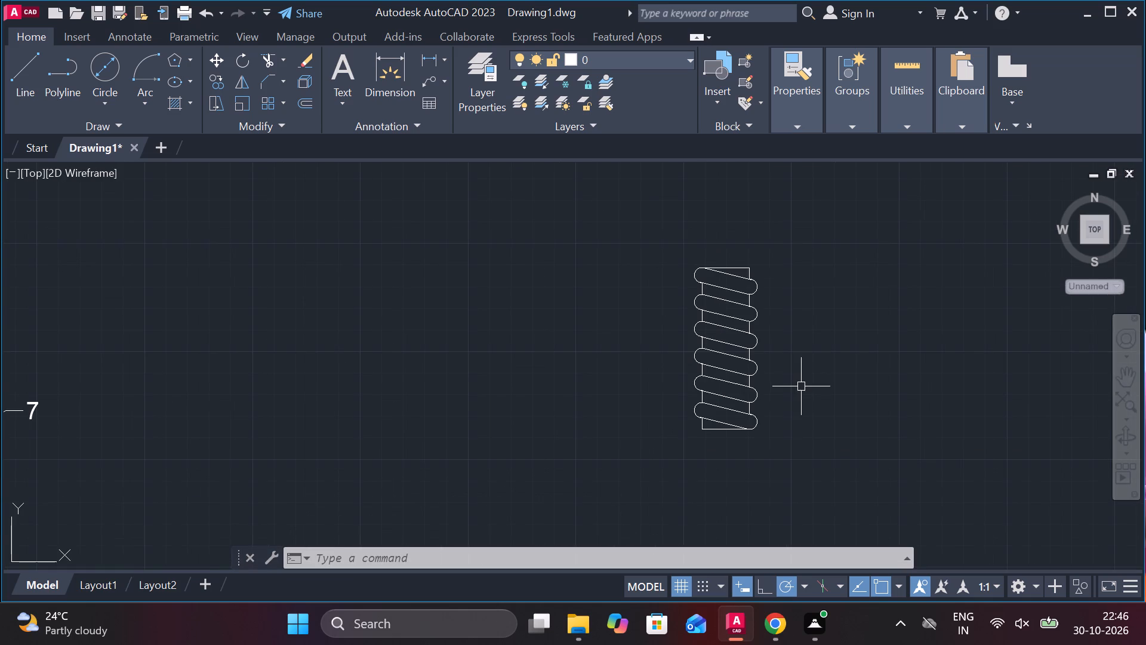
click(671, 242)
click(845, 465)
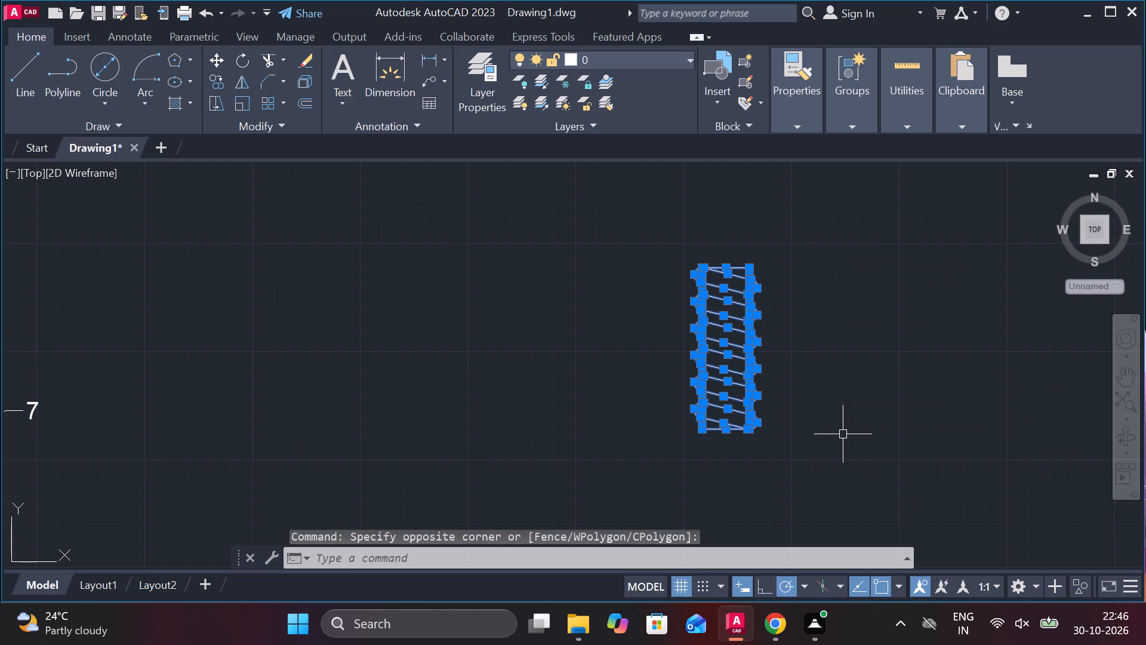
key(m)
key(Return)
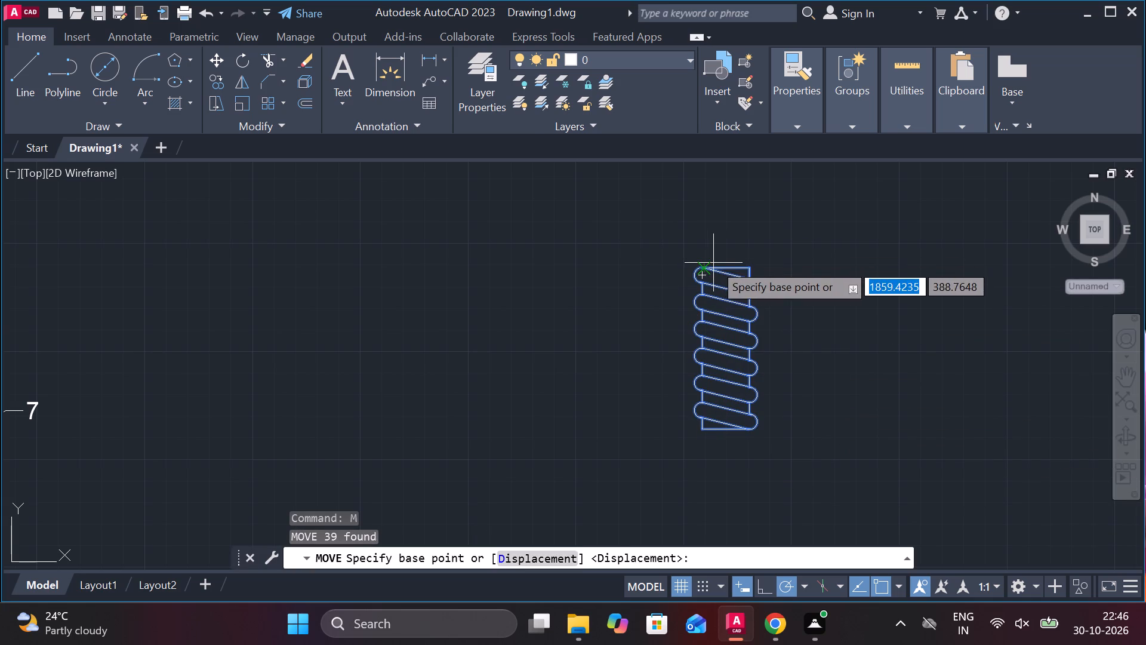
click(728, 265)
scroll(731, 274, down, 2)
middle_drag(635, 272, 623, 430)
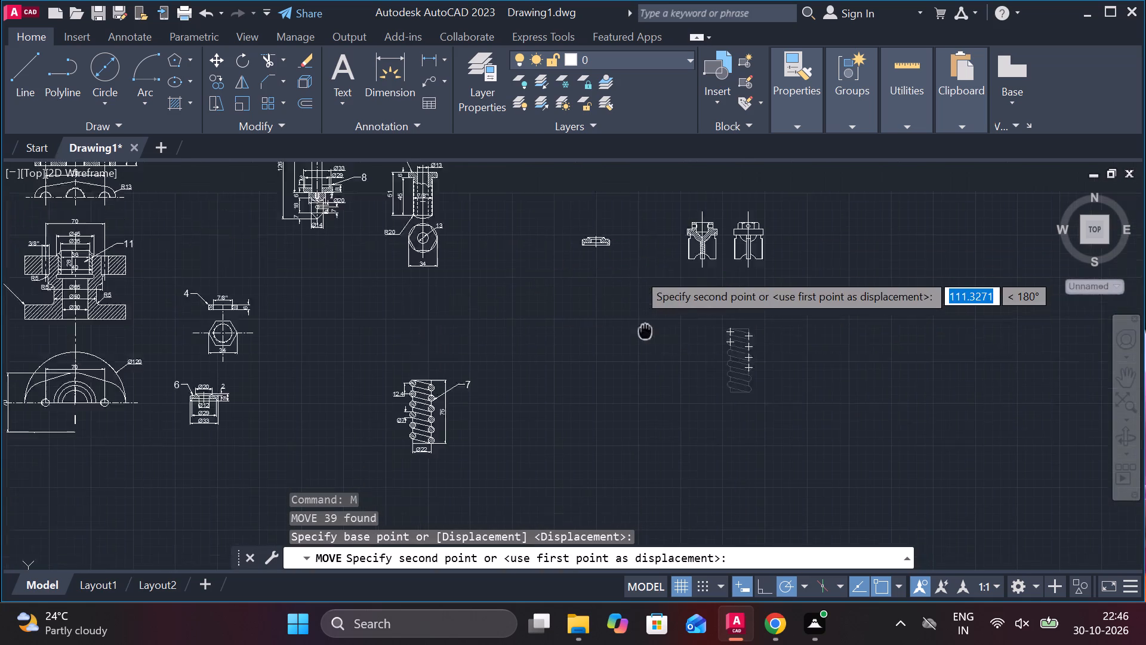
middle_drag(623, 430, 615, 468)
middle_drag(646, 245, 628, 394)
scroll(614, 240, up, 3)
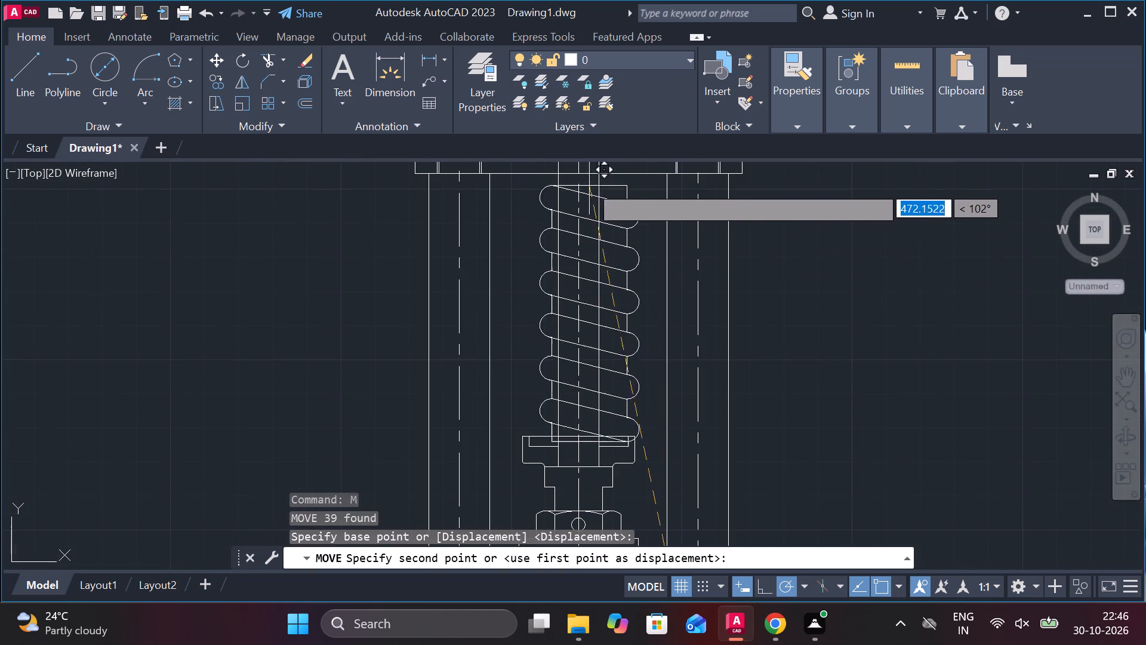
click(876, 232)
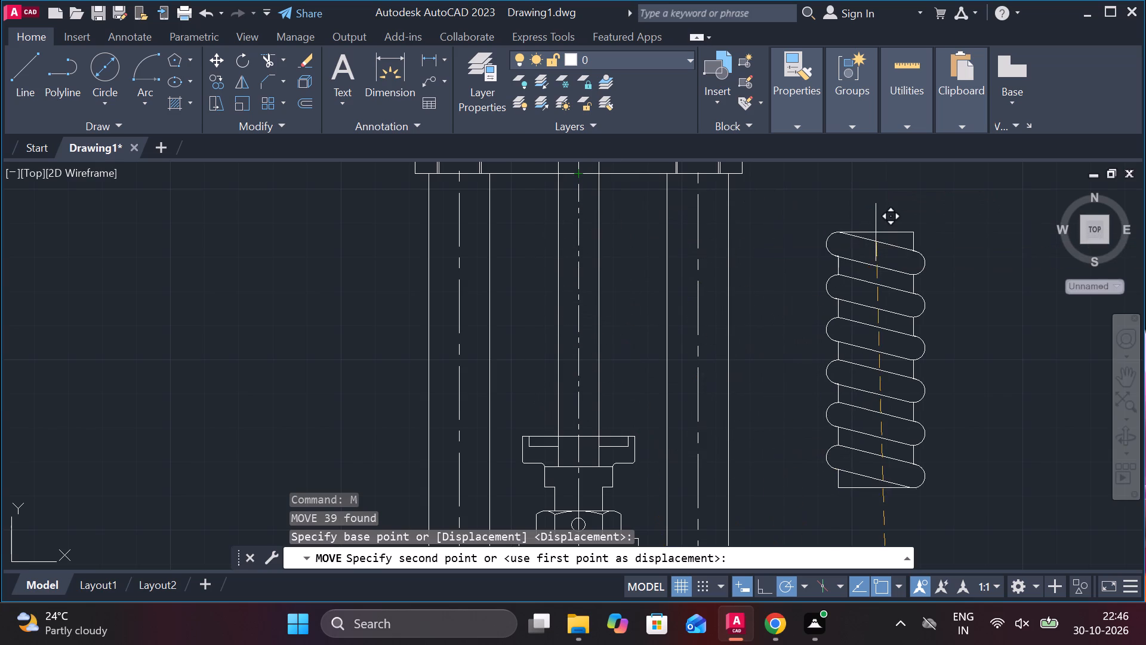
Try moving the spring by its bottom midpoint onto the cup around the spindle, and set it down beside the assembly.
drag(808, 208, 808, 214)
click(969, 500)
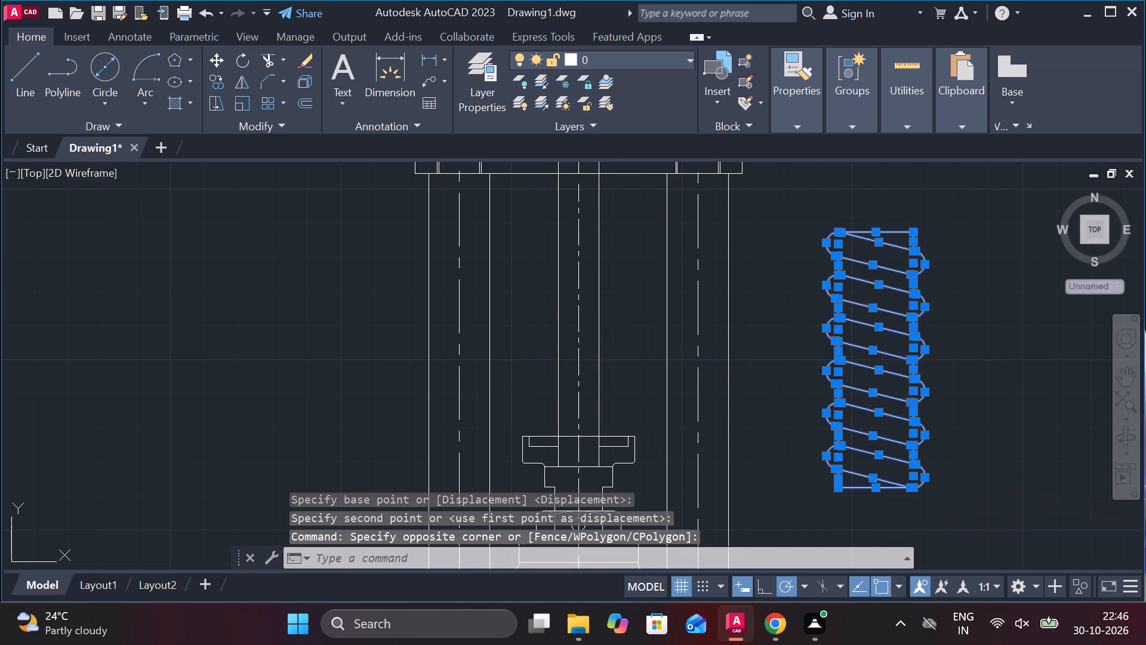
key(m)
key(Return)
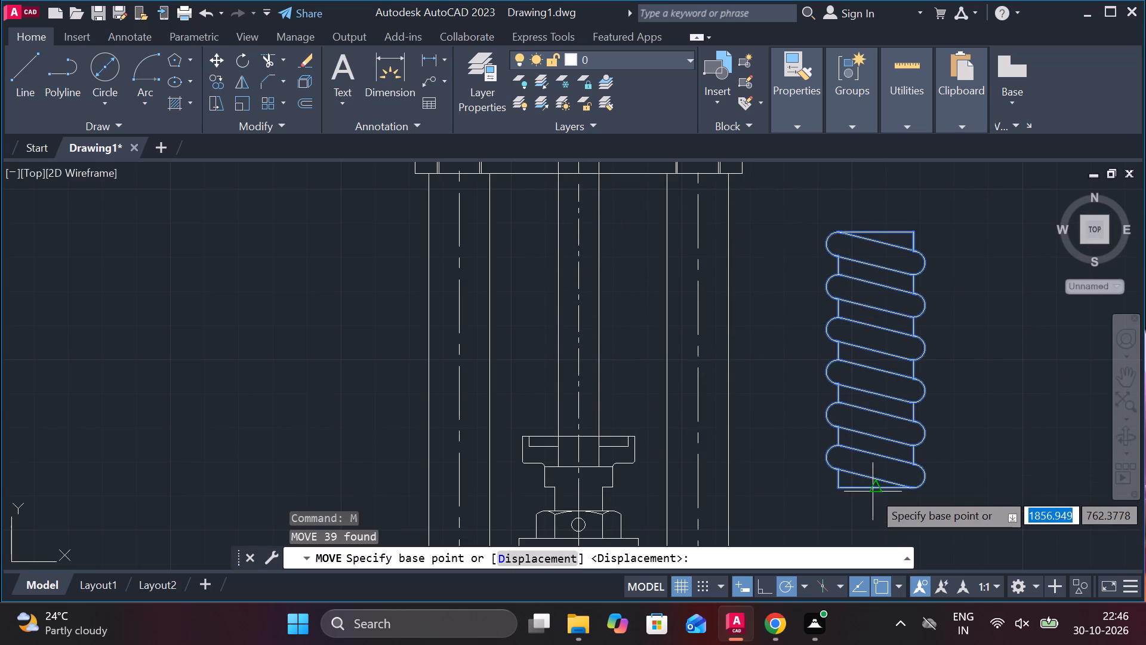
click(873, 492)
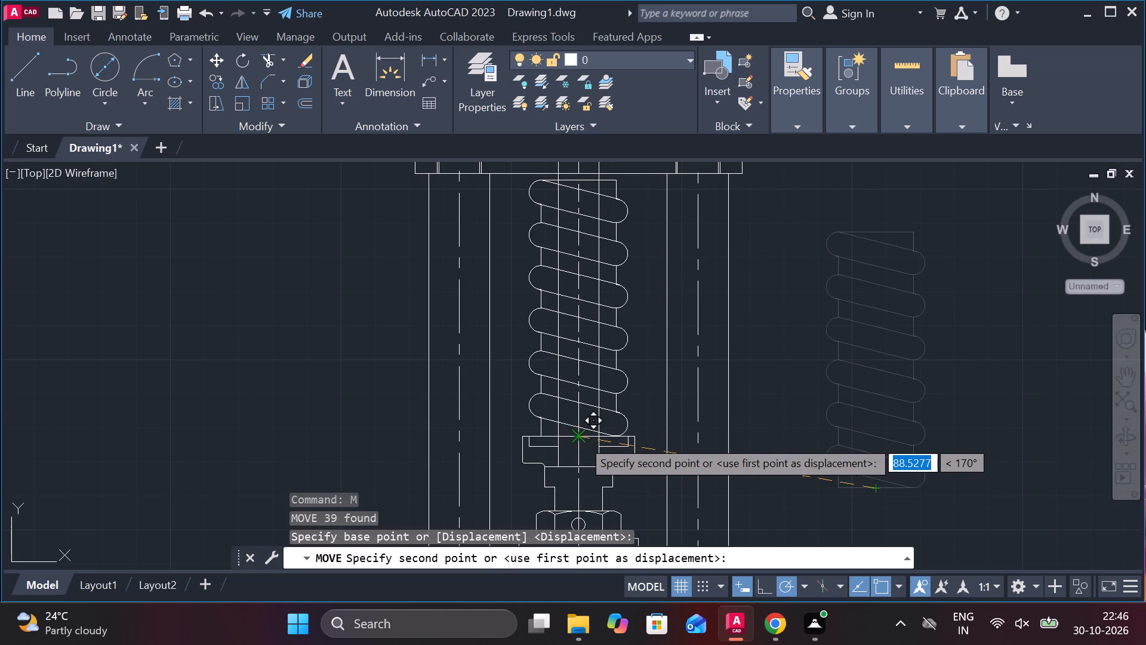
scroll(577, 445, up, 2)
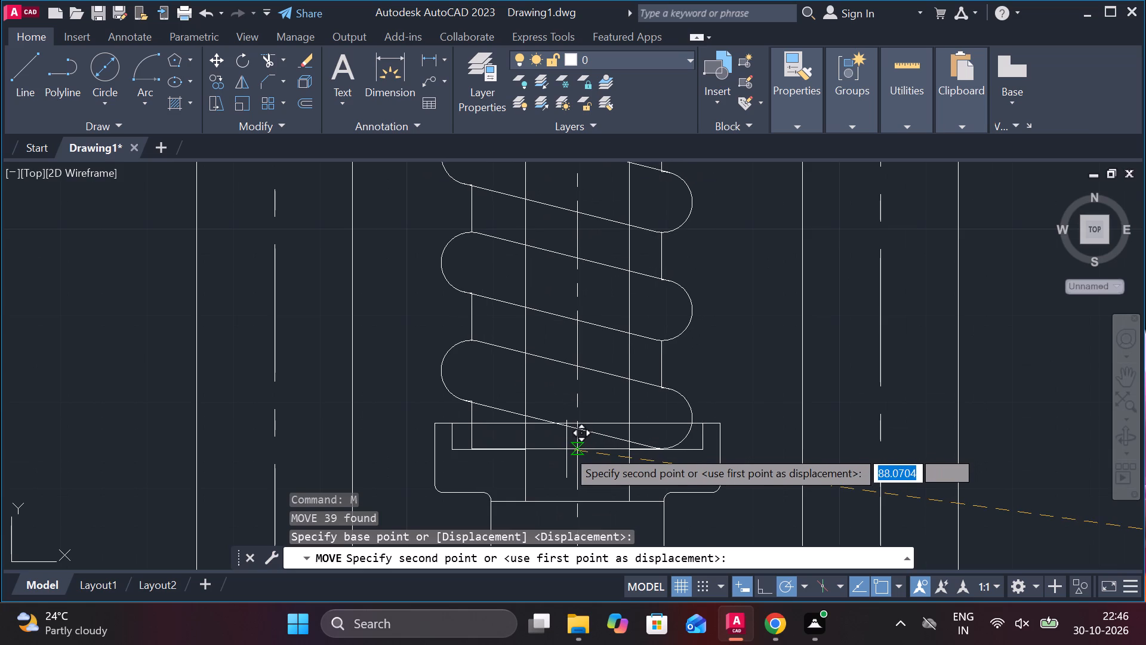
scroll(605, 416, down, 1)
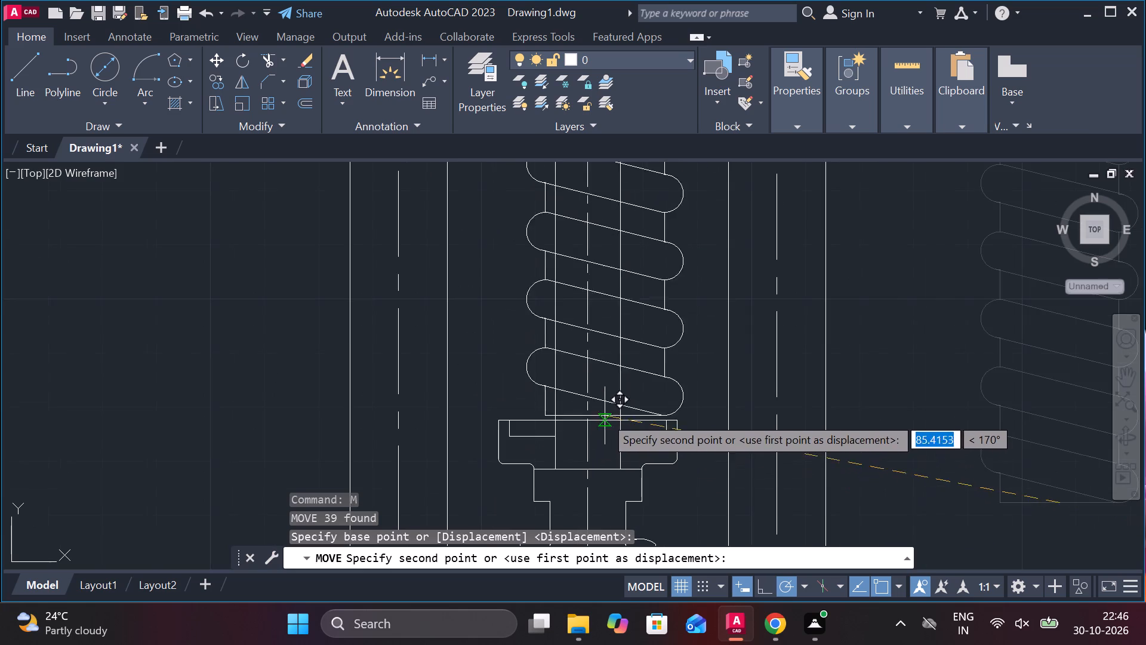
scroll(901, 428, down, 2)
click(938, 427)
Extend the floor line of the cup's recess across the spindle to meet the opposite side.
scroll(853, 444, up, 3)
key(Escape)
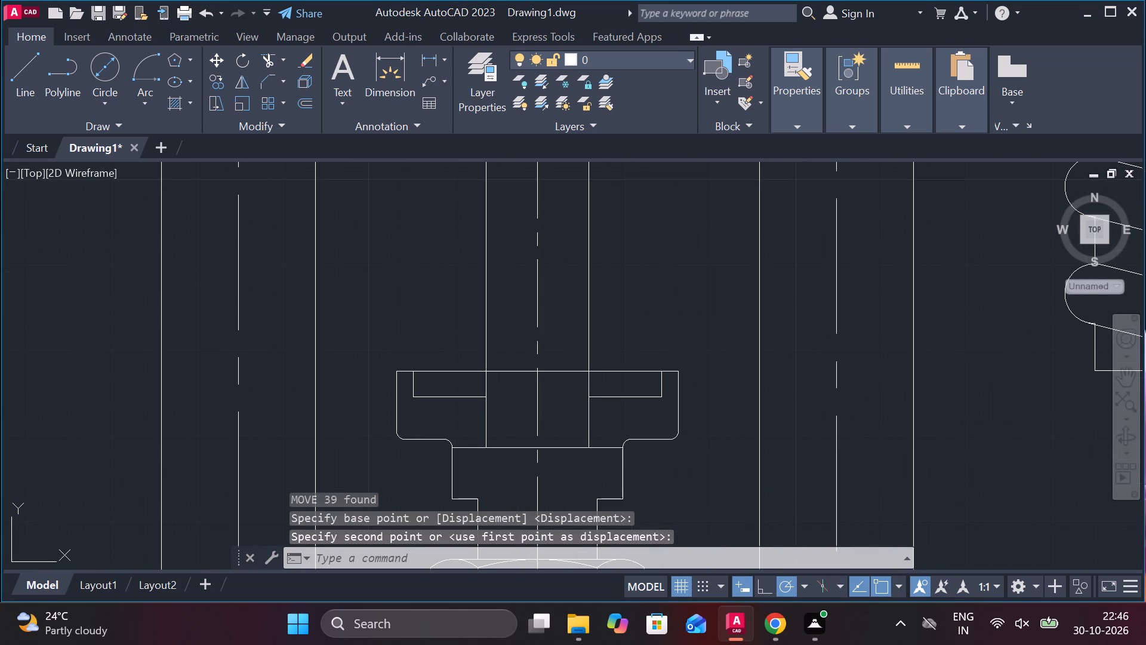
text(ex)
key(space)
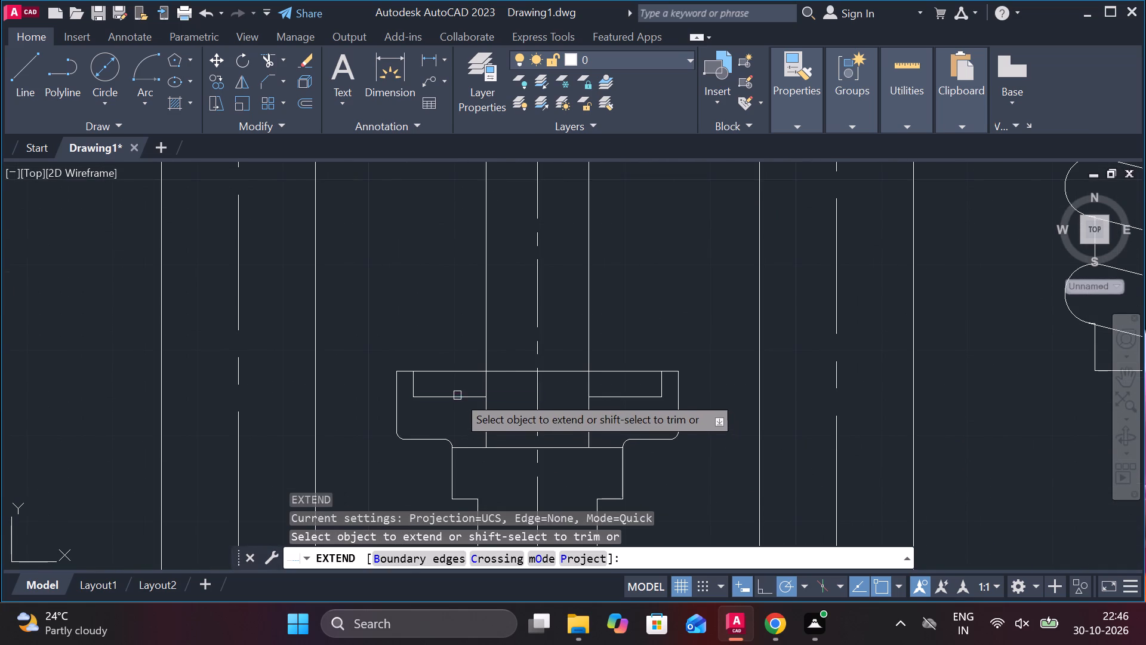
click(457, 395)
click(507, 394)
scroll(614, 393, down, 2)
key(Escape)
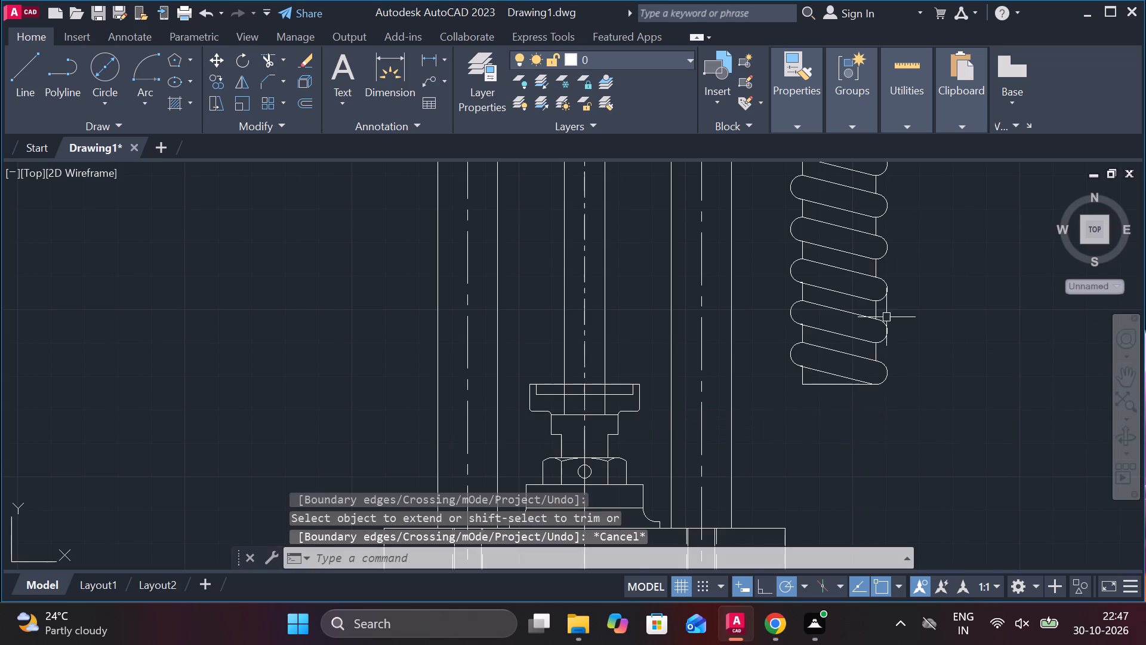
Move the spring by its bottom midpoint onto the centre of the cup's recess floor, around the spindle.
scroll(885, 316, down, 1)
click(815, 196)
click(922, 407)
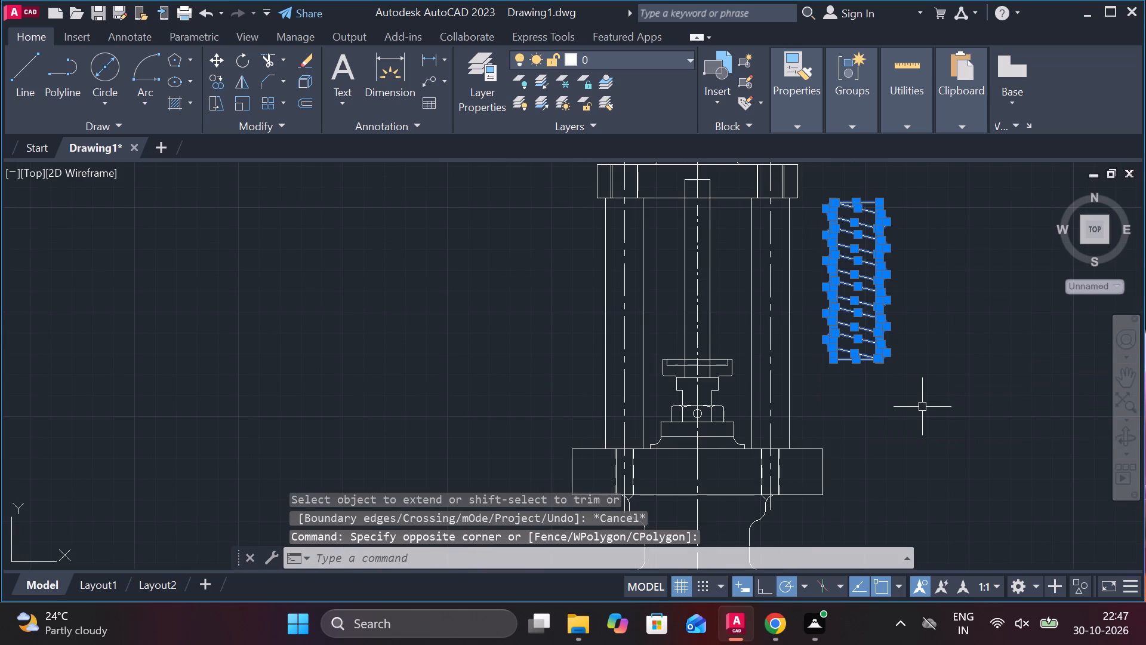
key(m)
key(Return)
click(853, 365)
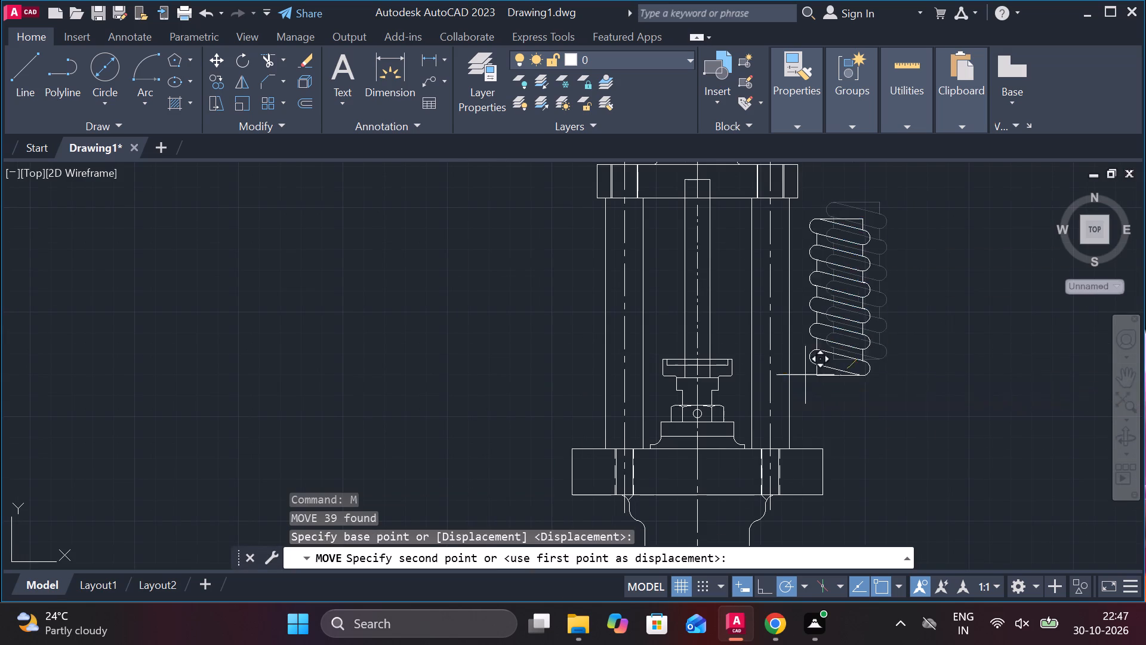
scroll(724, 376, up, 3)
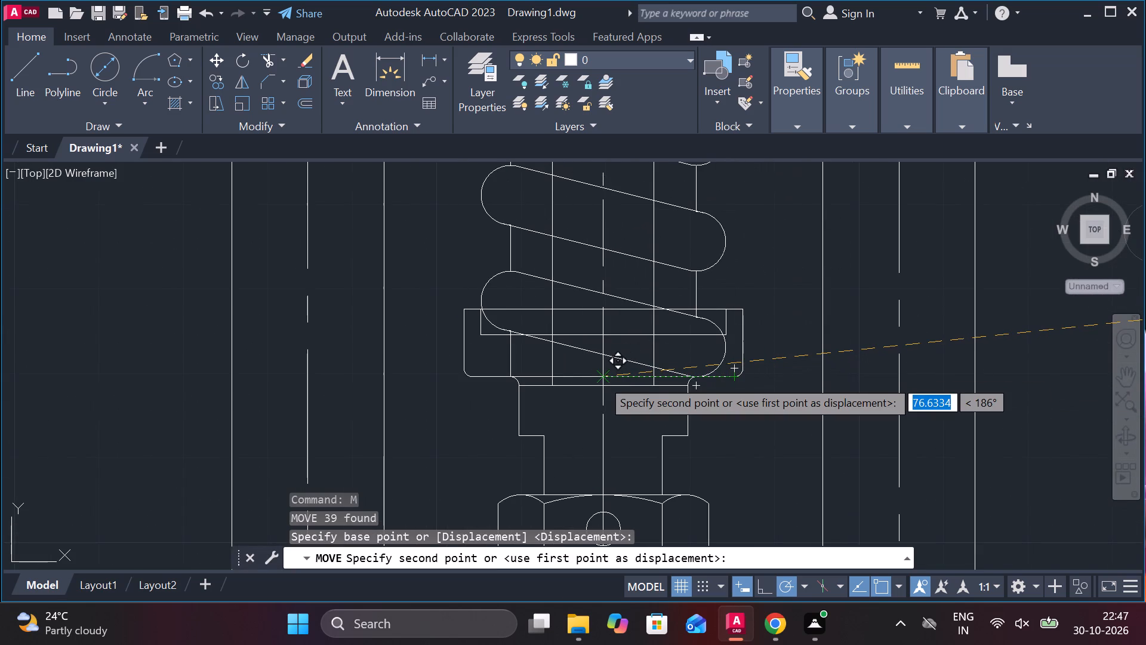
scroll(601, 379, up, 2)
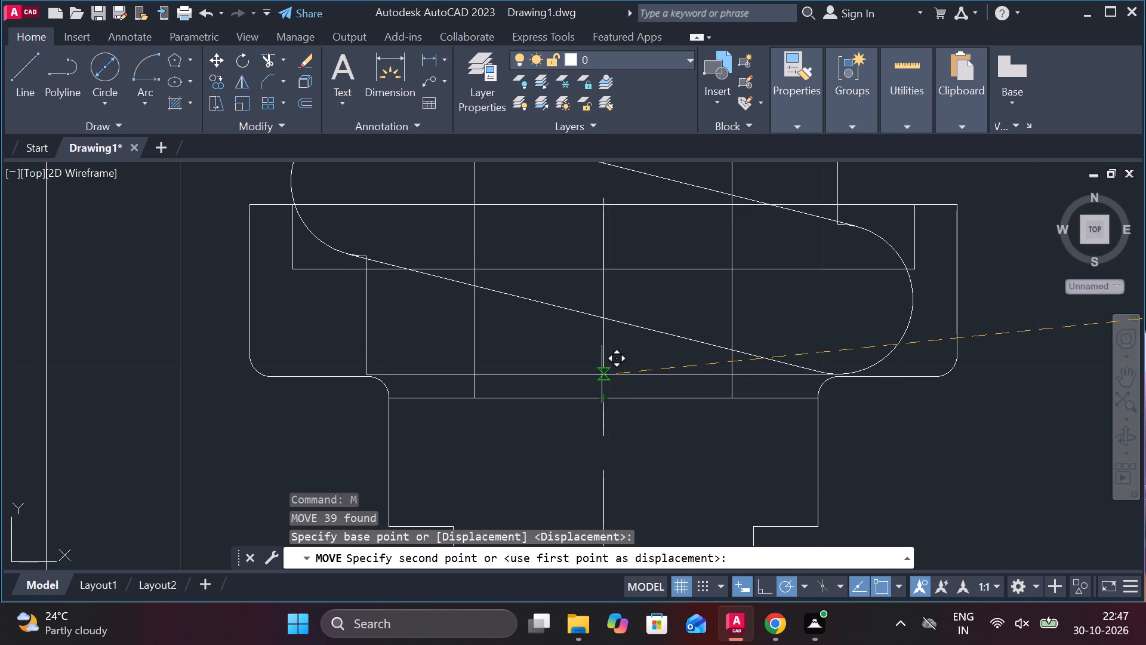
click(602, 266)
Extend the cup's lower shoulder line across the spindle to meet the opposite shoulder.
scroll(638, 286, down, 1)
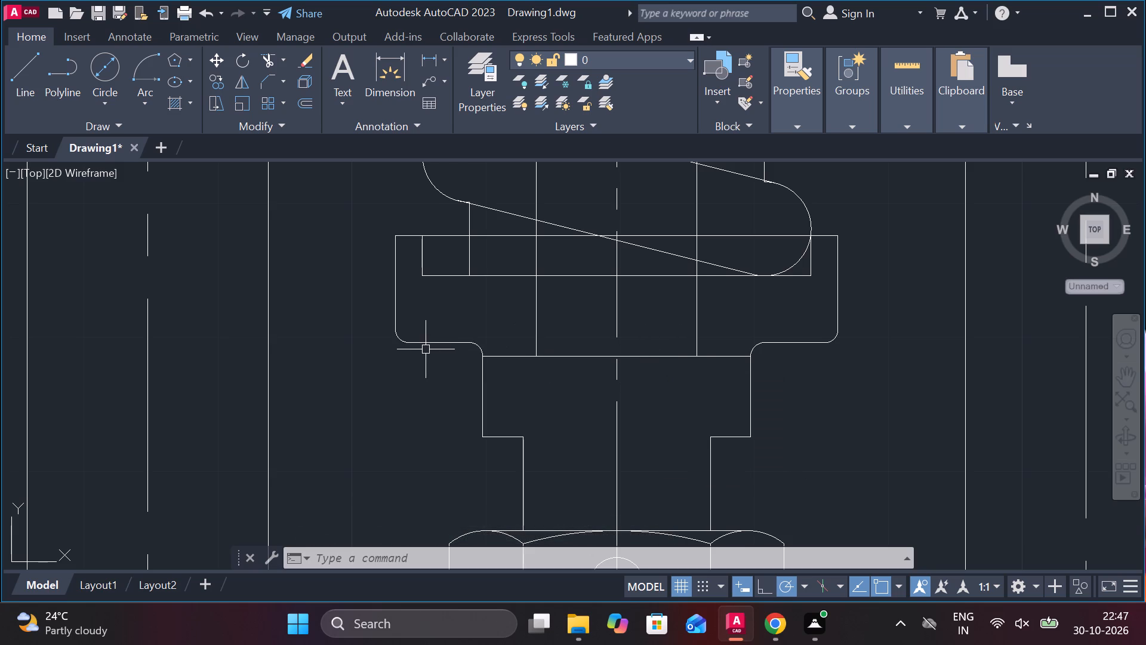
key(Escape)
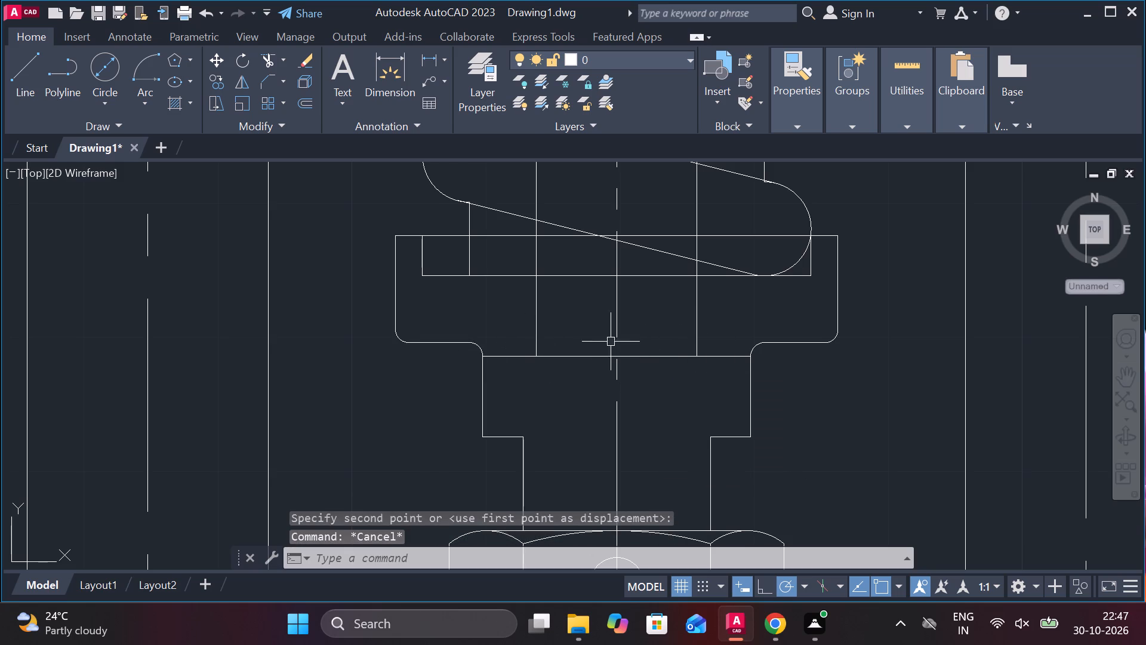
text(ex)
key(space)
click(454, 342)
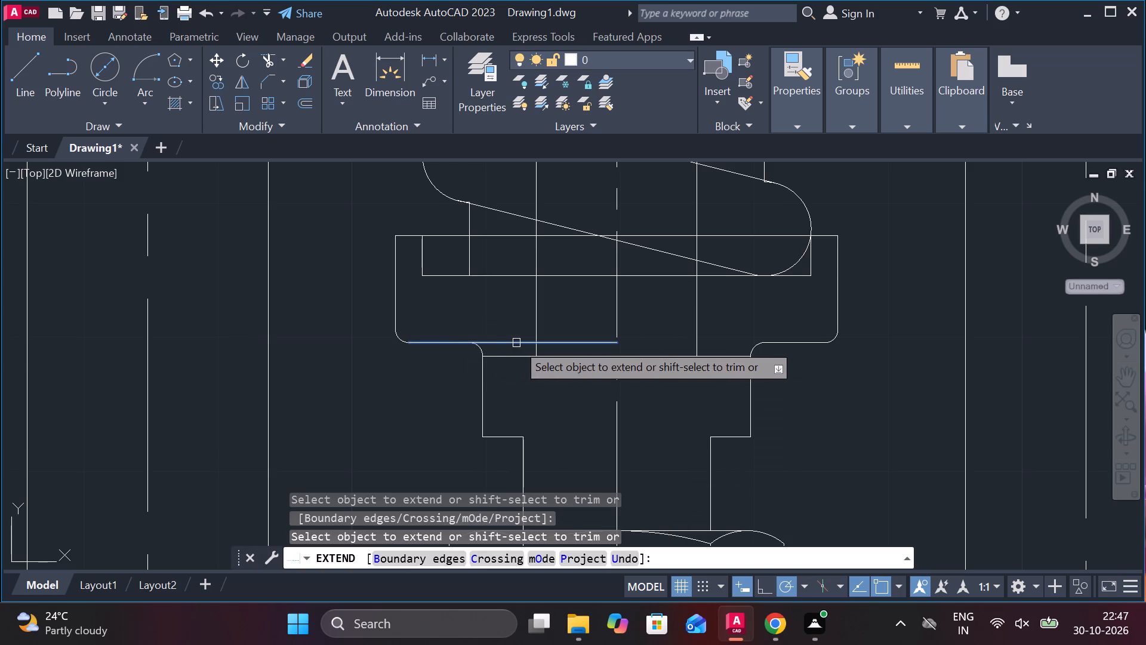
click(517, 343)
click(606, 340)
click(646, 340)
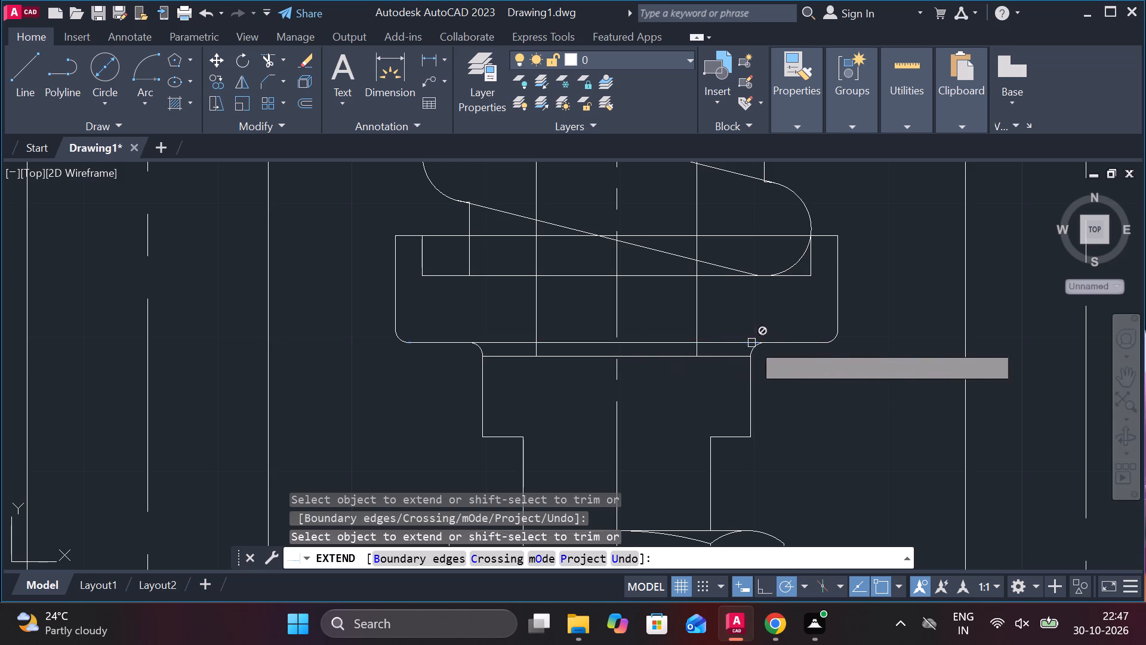
scroll(833, 365, down, 3)
key(Escape)
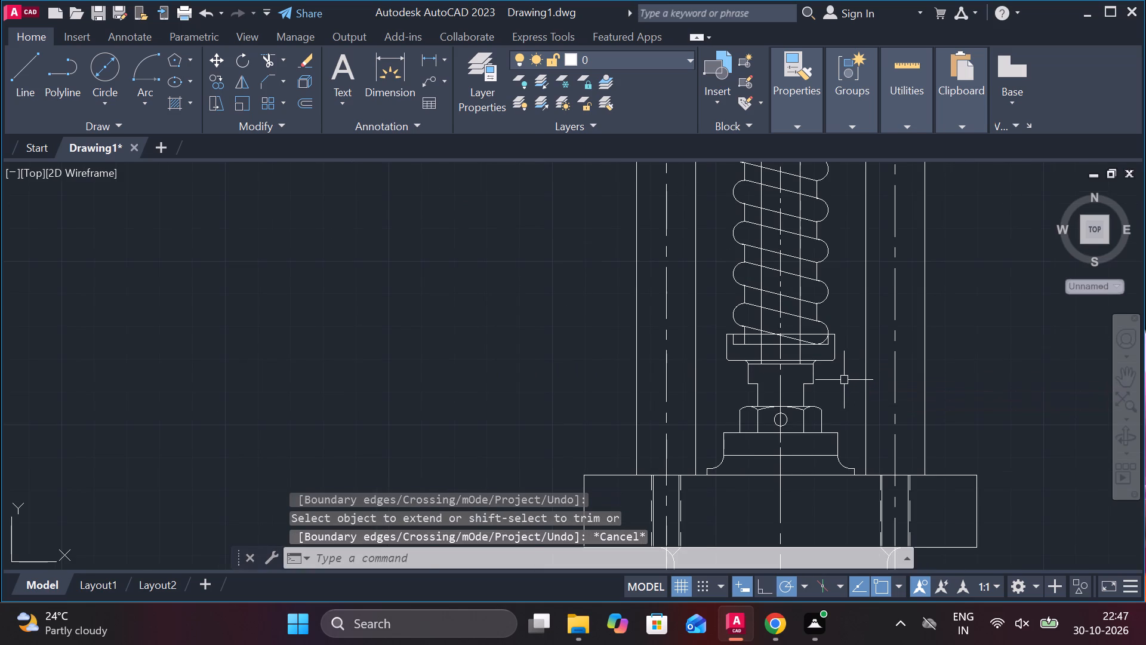
Trim the spring's end coil and the recess side wall below the cup's top edge, on the right side.
scroll(843, 380, up, 1)
middle_drag(831, 371, 811, 398)
scroll(774, 354, up, 1)
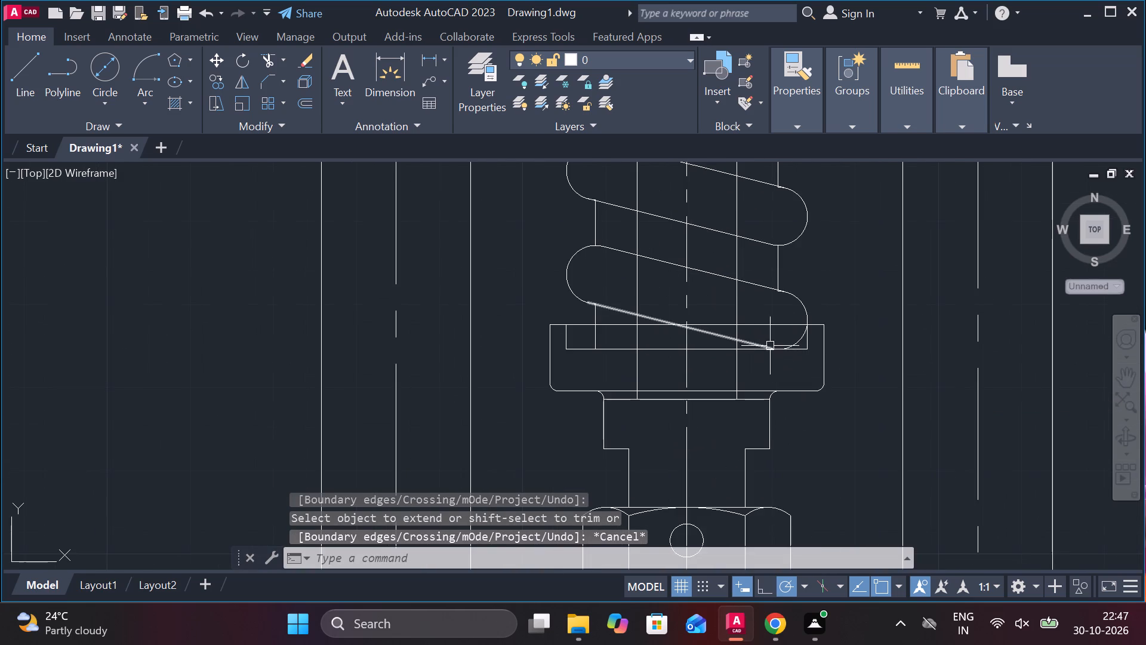
scroll(770, 346, up, 2)
text(tr)
key(space)
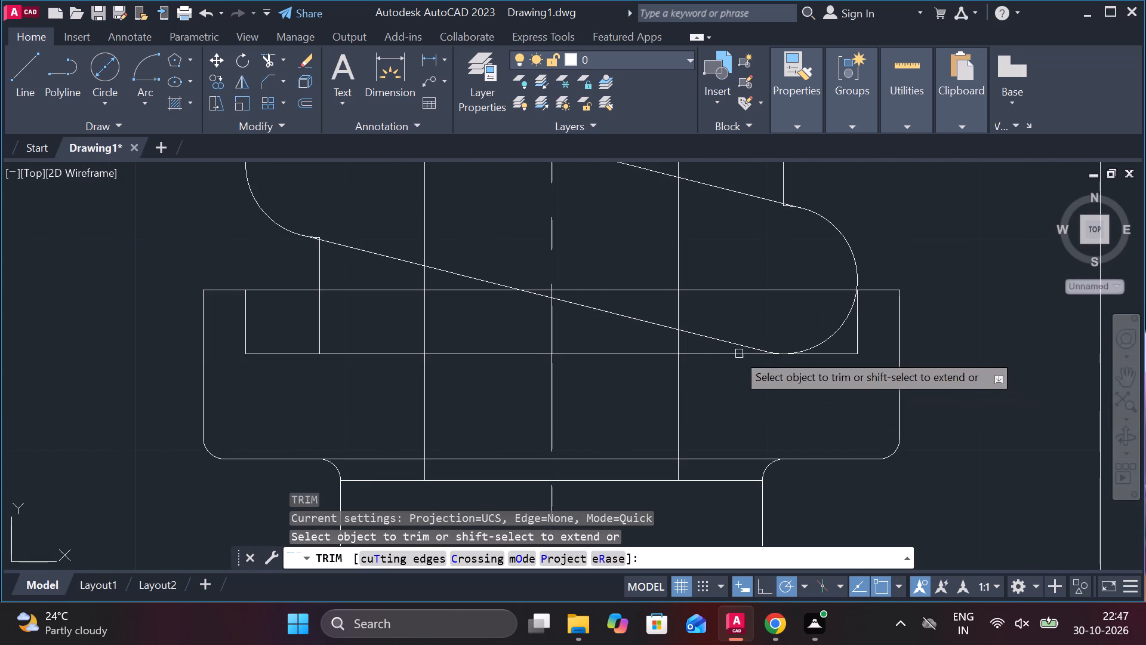
click(715, 343)
click(772, 351)
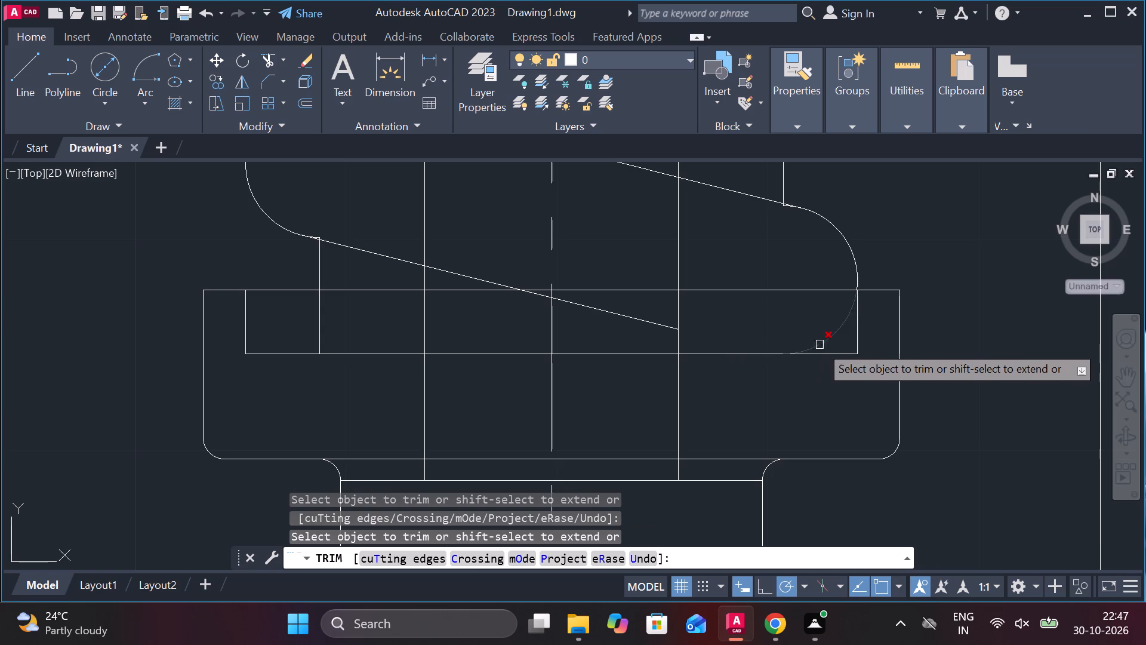
click(831, 341)
click(857, 325)
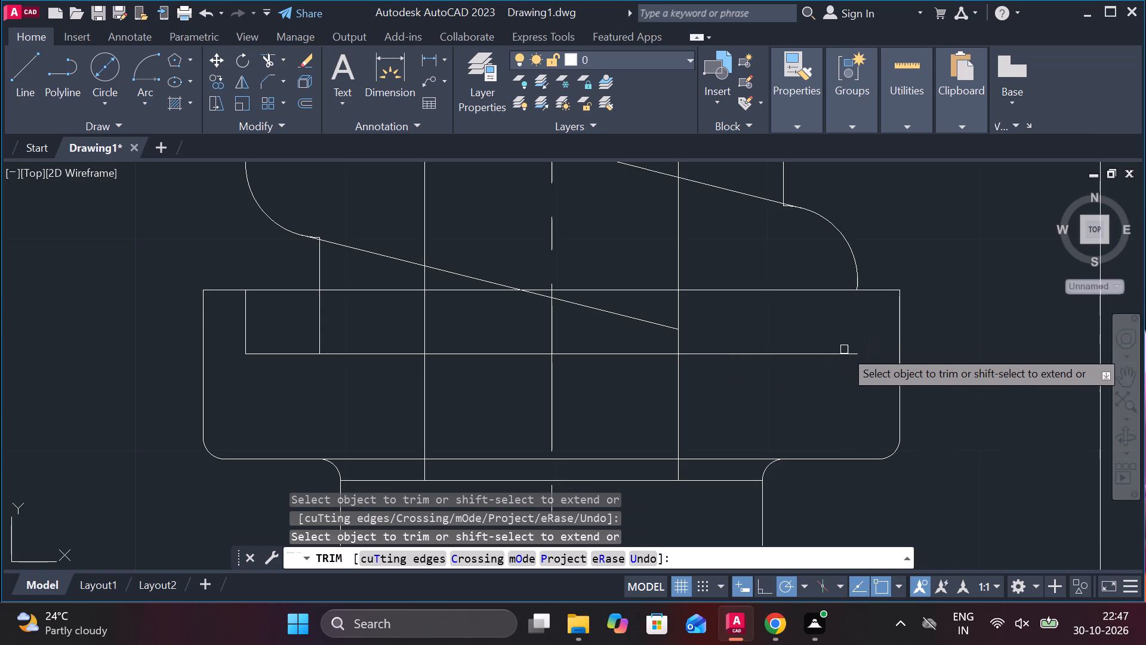
Trim the recess floor line and the sloping coil line inside the cup, from the right wall to the centreline.
click(844, 349)
click(803, 351)
click(782, 365)
click(779, 361)
click(769, 349)
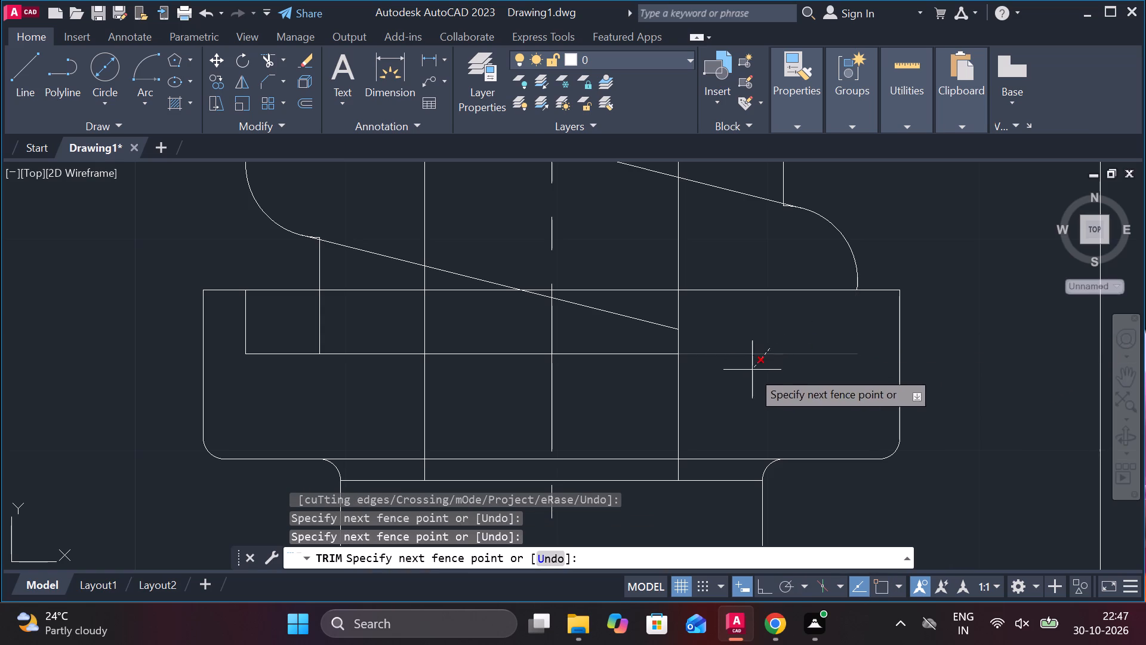
click(751, 370)
click(633, 370)
click(617, 345)
click(618, 320)
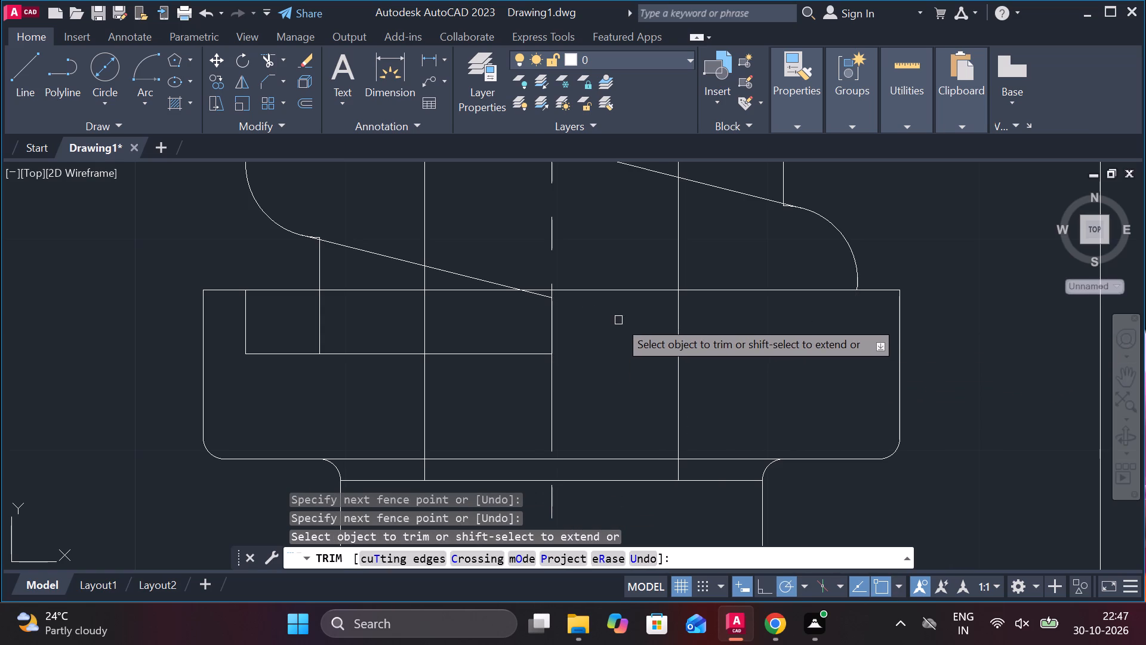
Trim the remaining recess floor, the spring's inner vertical line and the recess wall inside the cup's left half.
drag(503, 333, 503, 342)
click(503, 388)
click(366, 358)
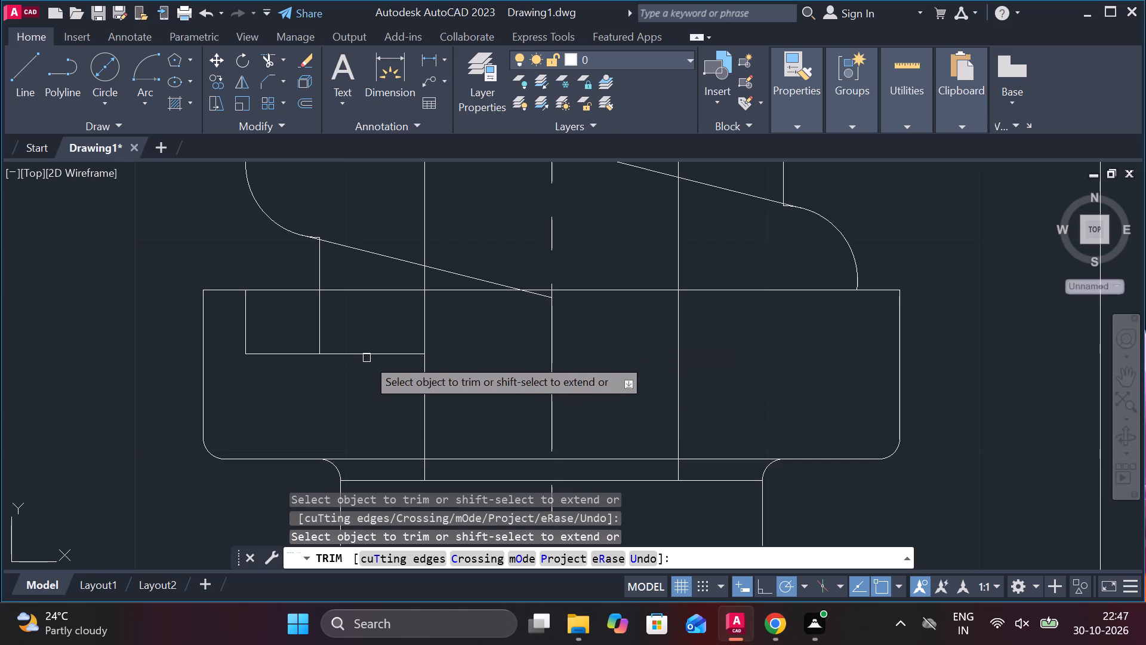
click(318, 331)
click(245, 333)
click(258, 350)
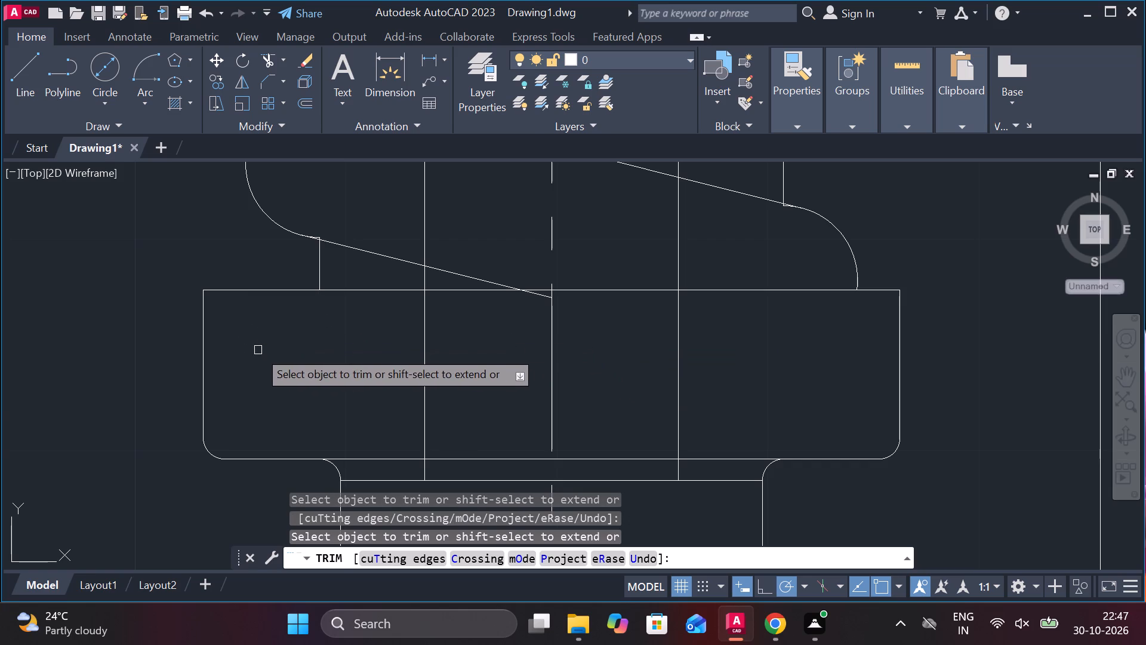
click(349, 360)
scroll(349, 360, down, 1)
scroll(349, 360, up, 2)
key(grave)
key(Escape)
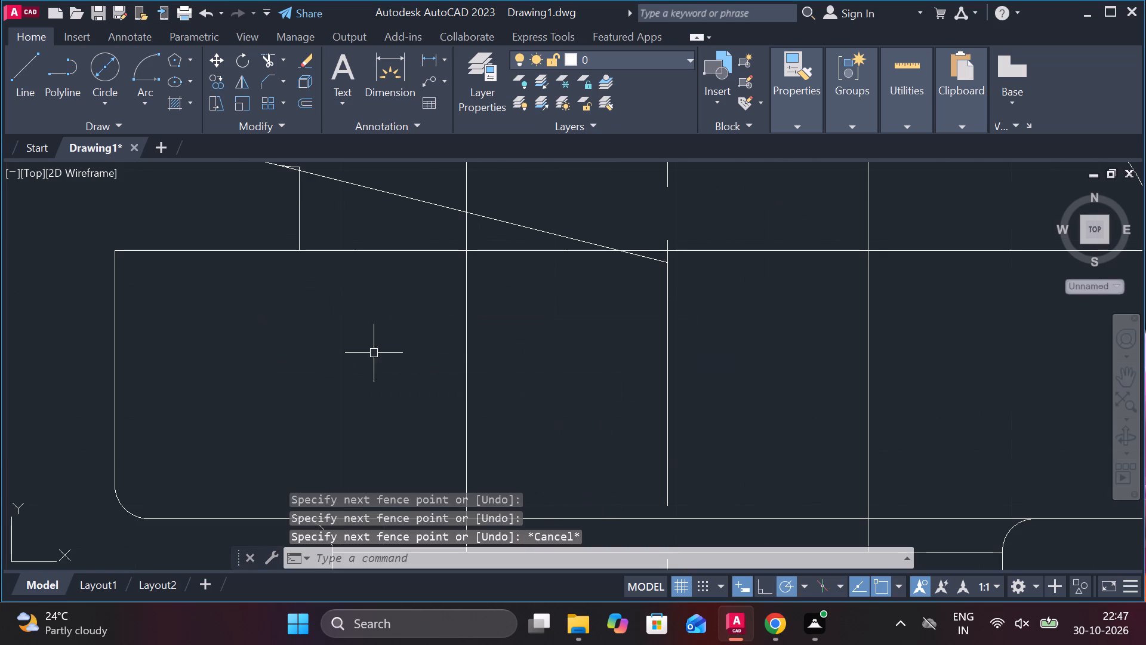
Trim the leftover end of the sloping coil line below the cup's top edge, beside the centreline.
scroll(660, 274, up, 2)
key(space)
click(633, 237)
Trim the overshooting arc and vertical line ends where the top coil's upper edge meets the spring's right side.
scroll(633, 244, down, 3)
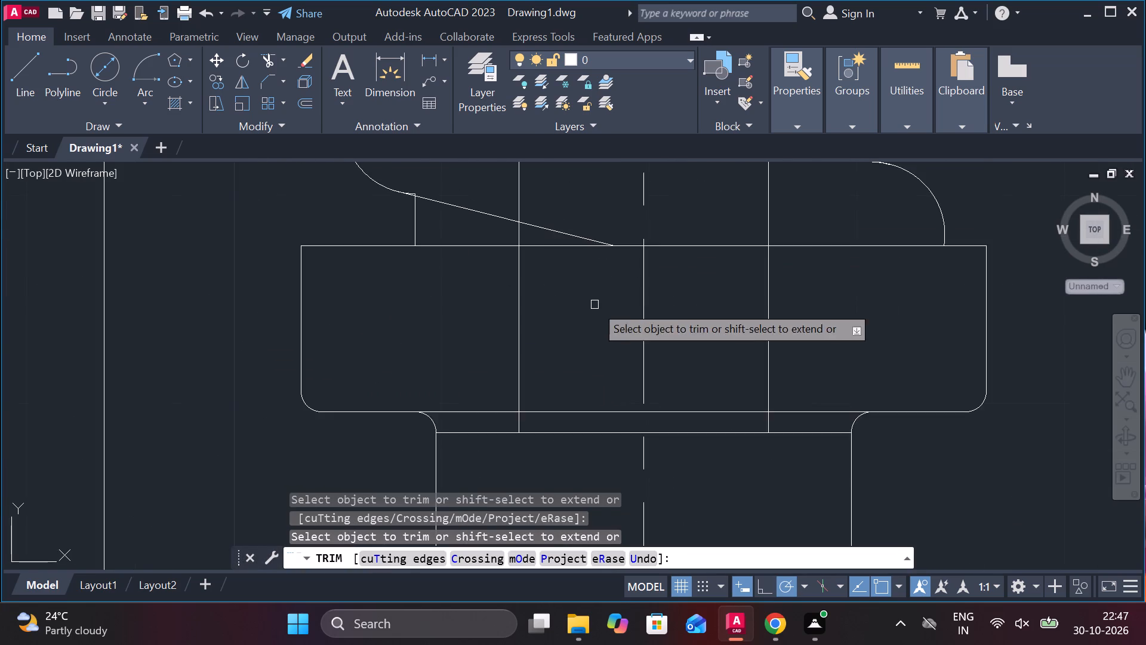
scroll(594, 305, down, 2)
scroll(736, 300, down, 1)
middle_drag(752, 260, 740, 400)
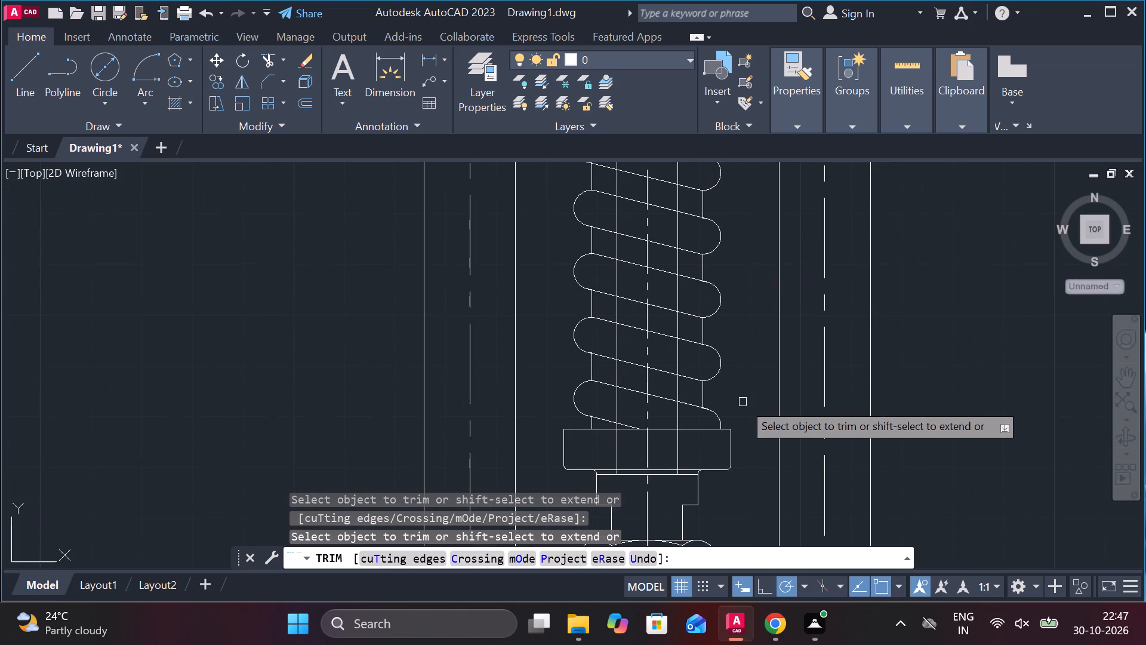
scroll(738, 395, down, 1)
scroll(715, 215, up, 1)
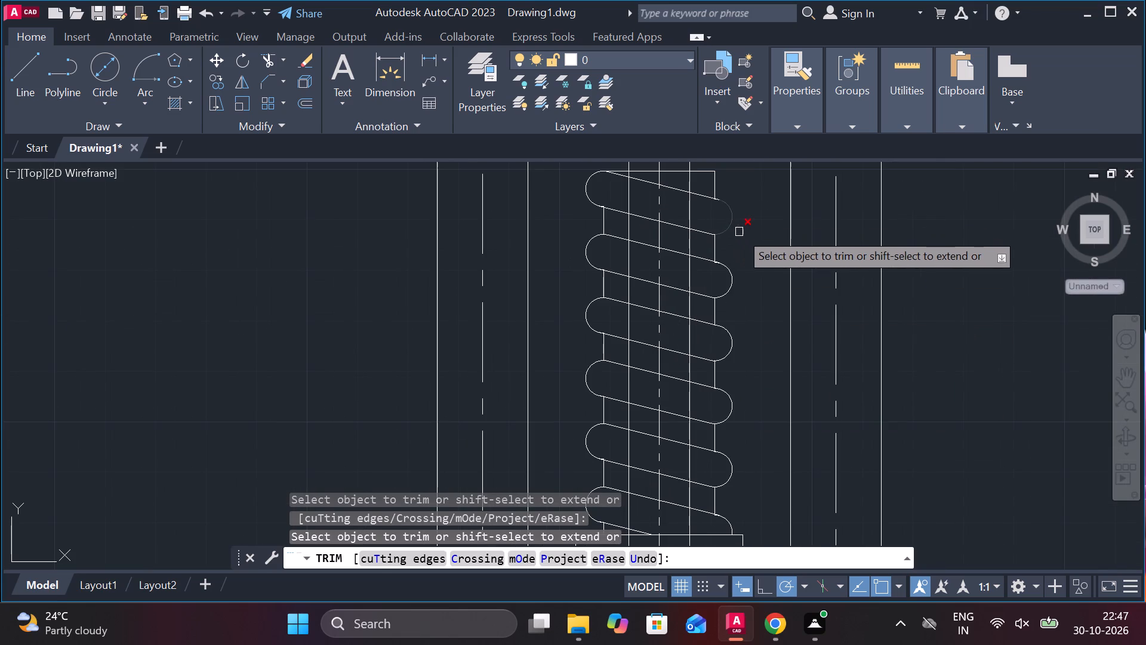
middle_drag(742, 255, 731, 306)
scroll(697, 204, up, 2)
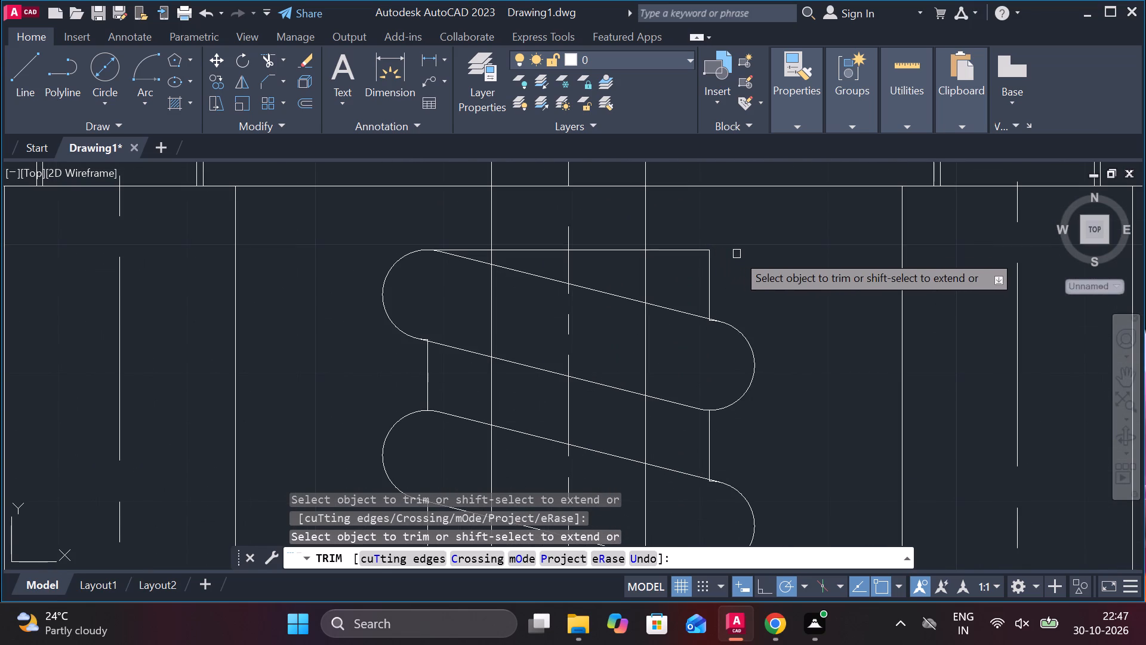
scroll(731, 254, up, 2)
middle_drag(777, 288, 781, 298)
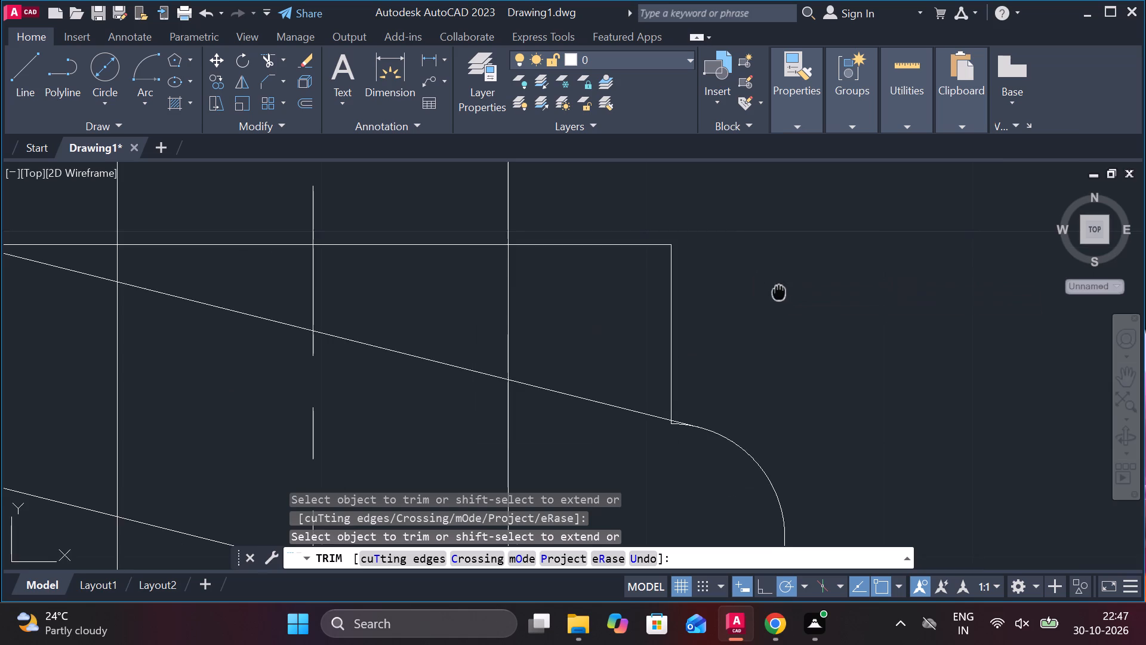
middle_drag(781, 298, 792, 314)
scroll(783, 317, down, 1)
scroll(711, 414, up, 3)
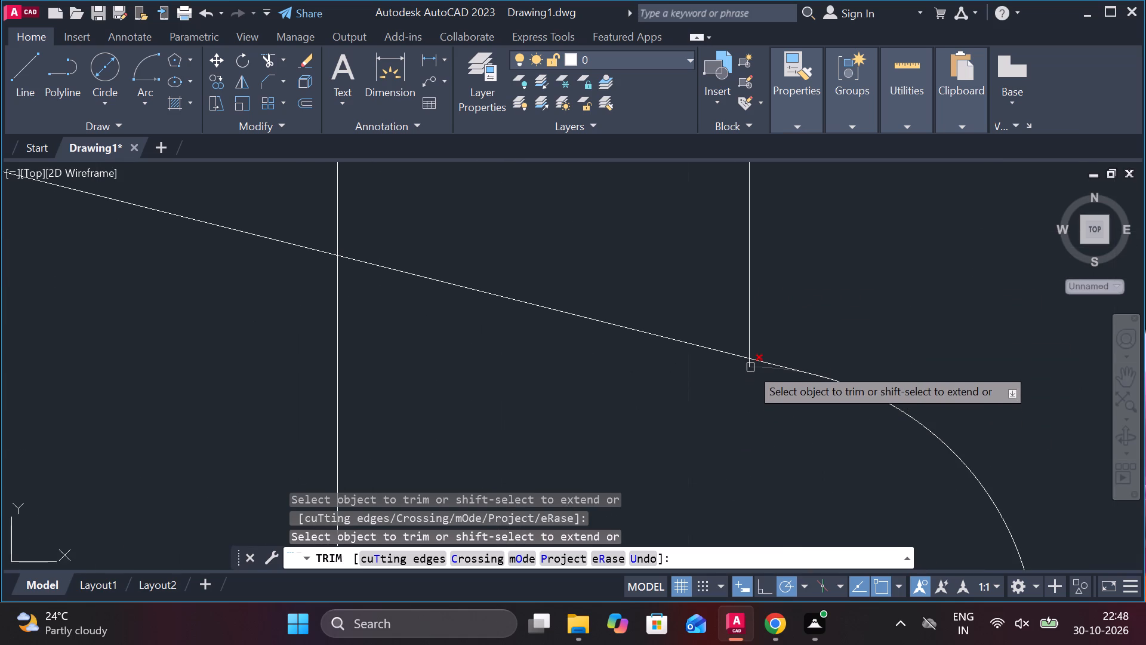
click(750, 367)
click(750, 368)
click(743, 365)
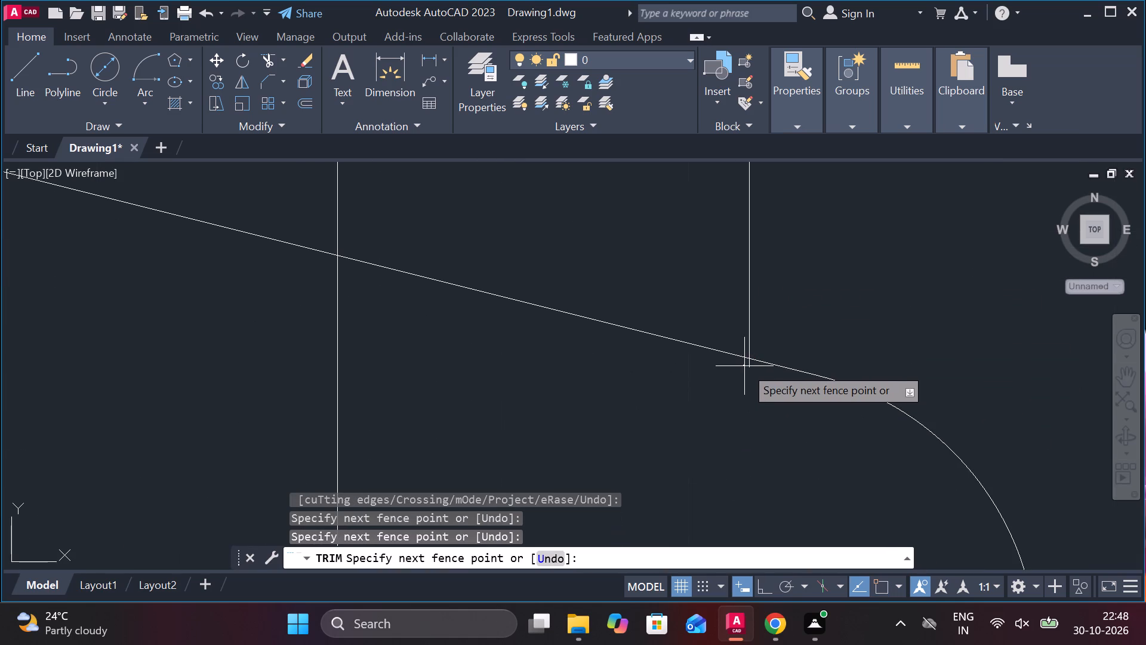
click(751, 366)
scroll(754, 387, down, 3)
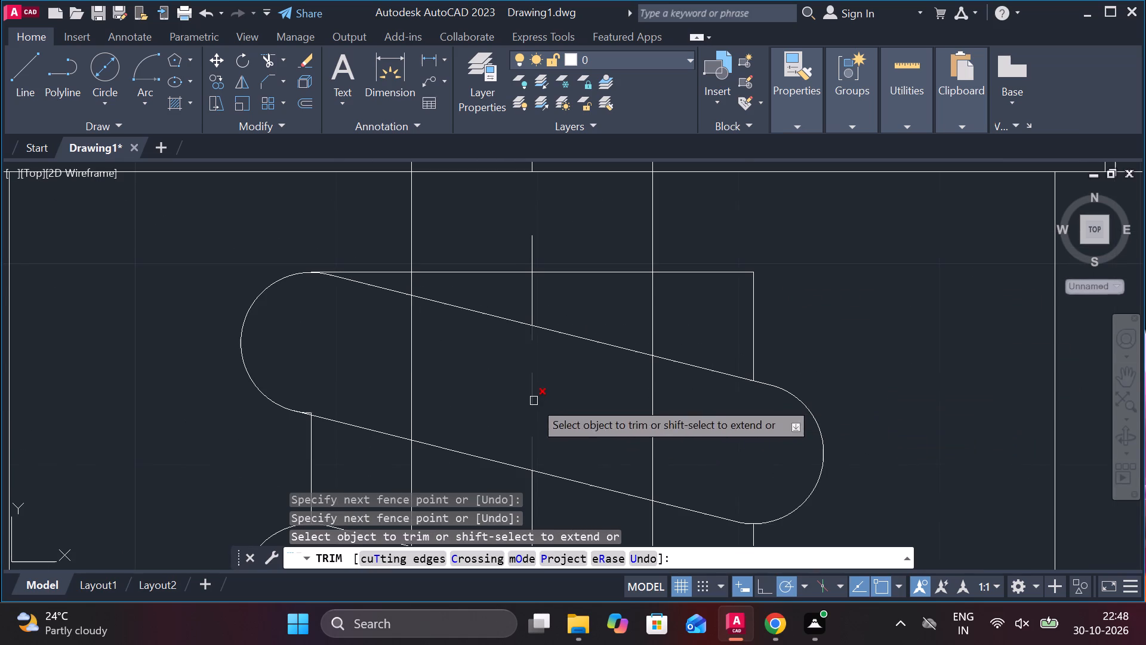
Trim the overshooting arc and vertical line ends at the top coil's lower edge on the spring's left side.
middle_drag(536, 398, 638, 317)
scroll(402, 321, up, 6)
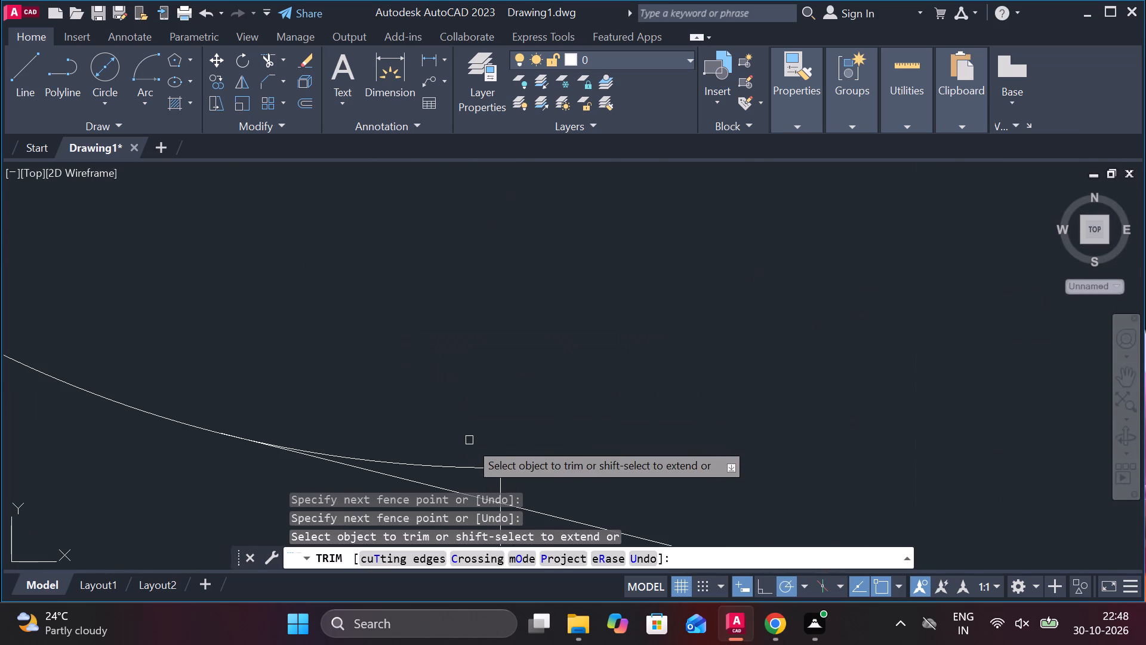
click(475, 468)
click(503, 475)
scroll(562, 456, down, 5)
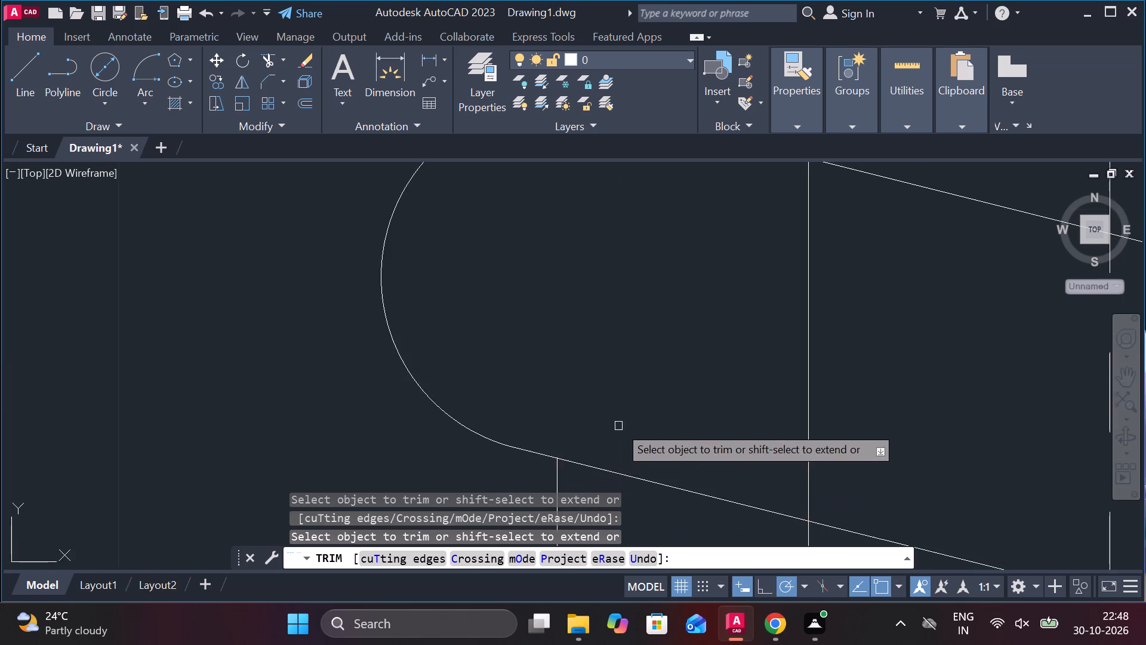
Trim the overshooting arc and vertical line ends at the second coil's lower edge on the spring's left side.
scroll(619, 425, down, 2)
scroll(634, 475, up, 1)
middle_drag(634, 475, 621, 339)
middle_drag(576, 467, 585, 356)
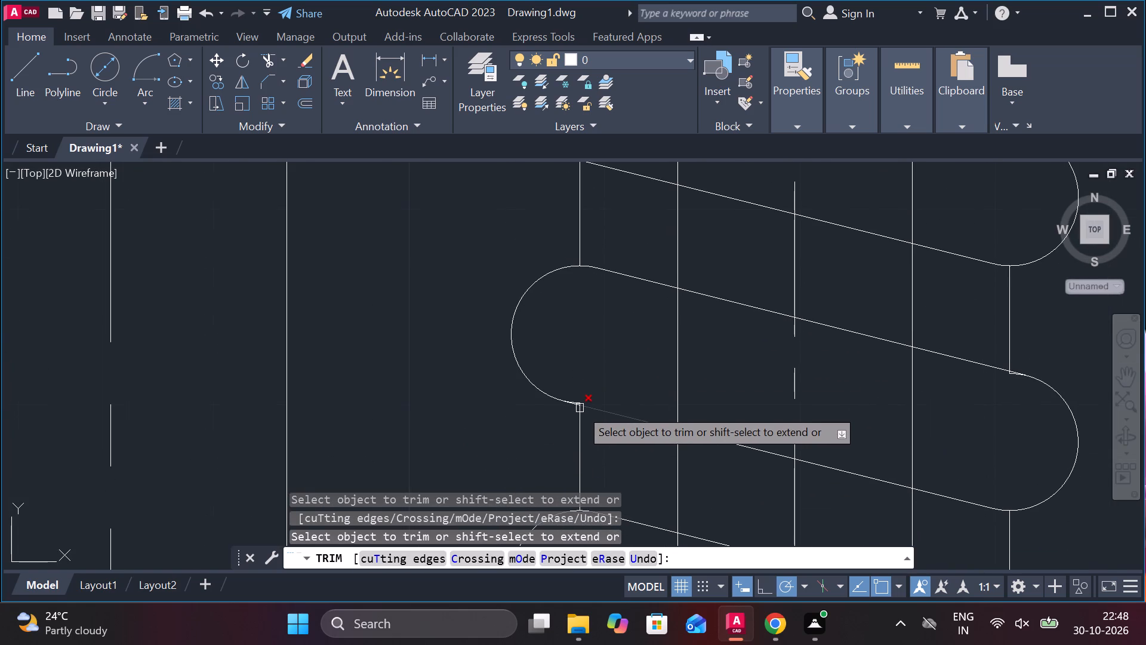
scroll(580, 408, up, 4)
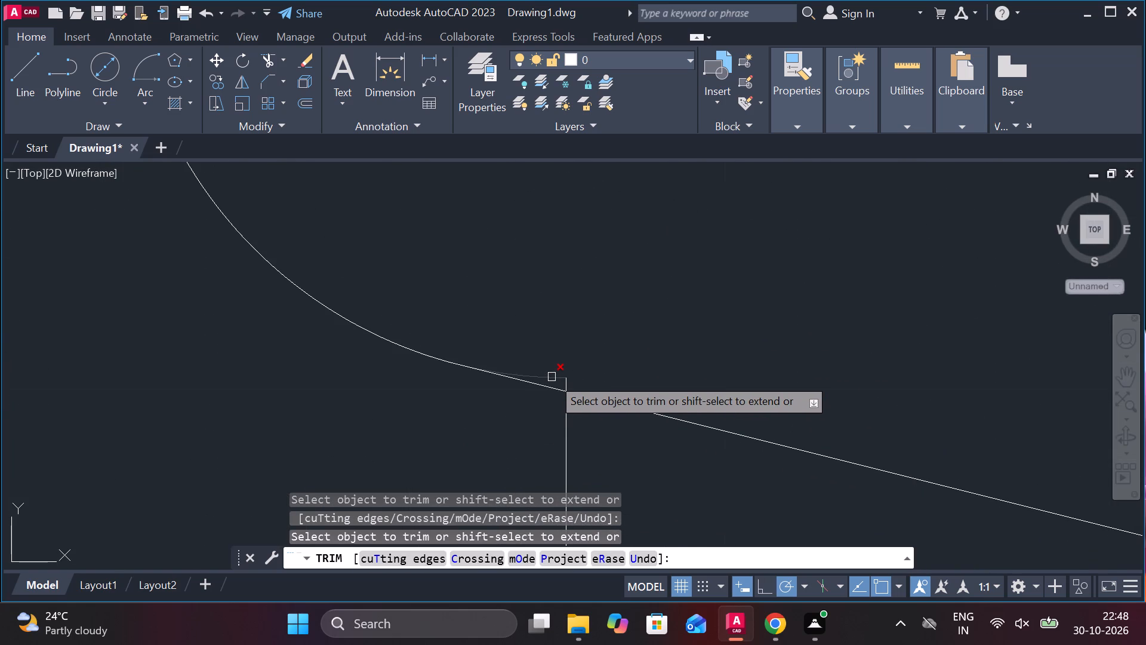
click(552, 377)
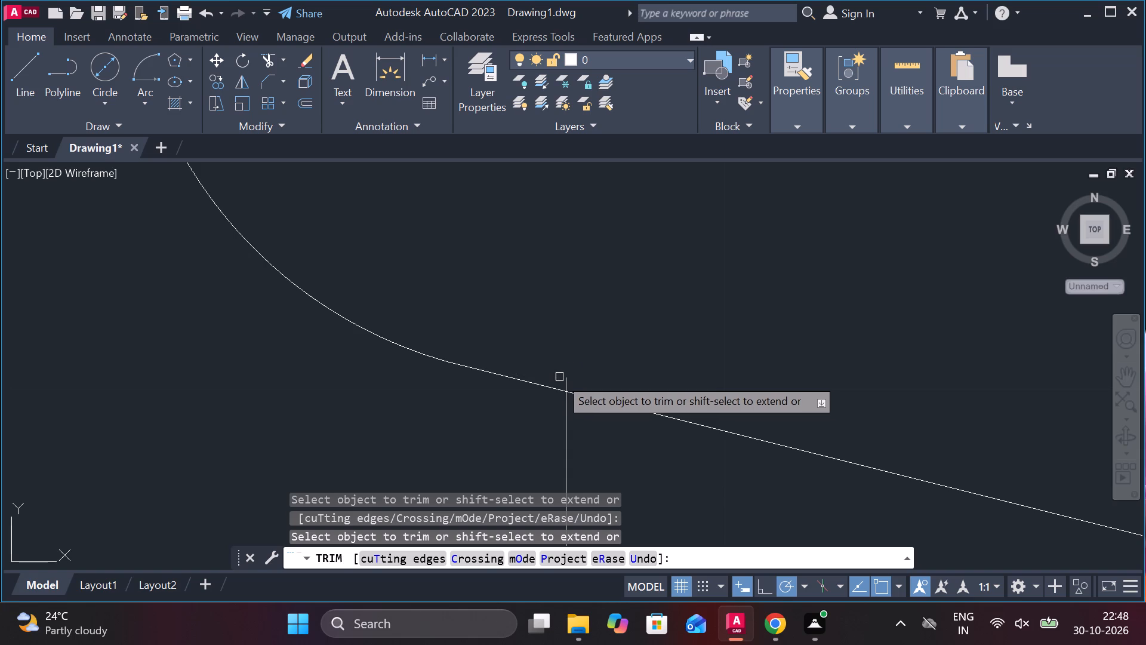
click(573, 379)
click(566, 383)
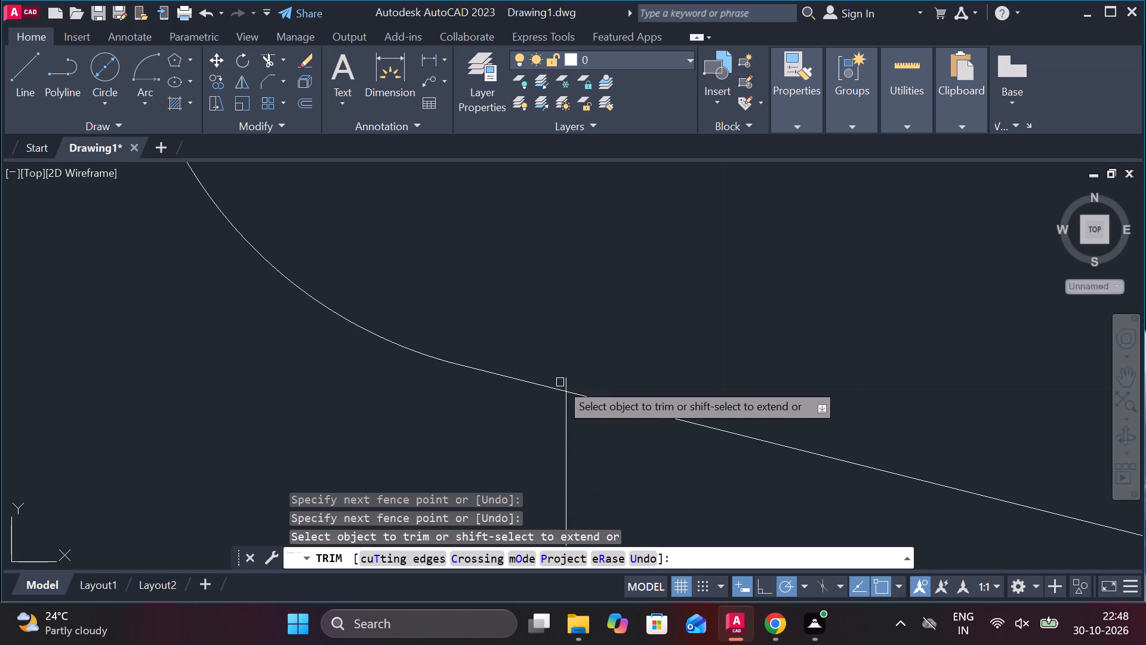
click(560, 382)
click(568, 382)
scroll(609, 358, down, 6)
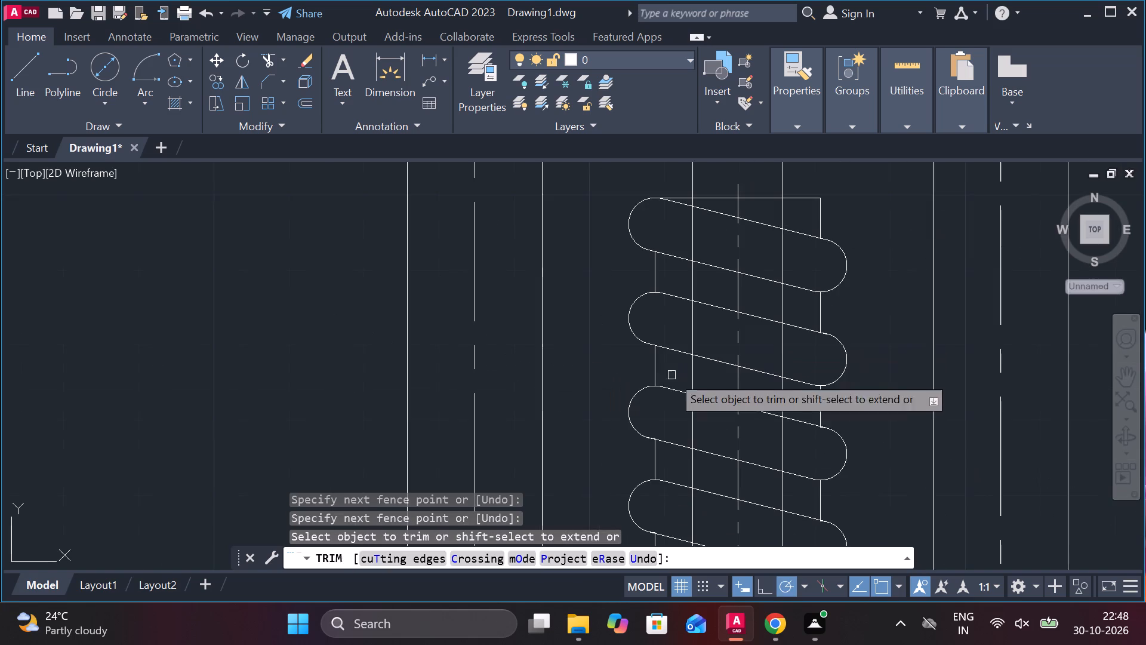
Trim the overshooting arc and vertical line ends at the third coil's lower edge on the spring's left side.
scroll(653, 428, up, 4)
middle_drag(655, 457, 657, 343)
scroll(646, 377, up, 3)
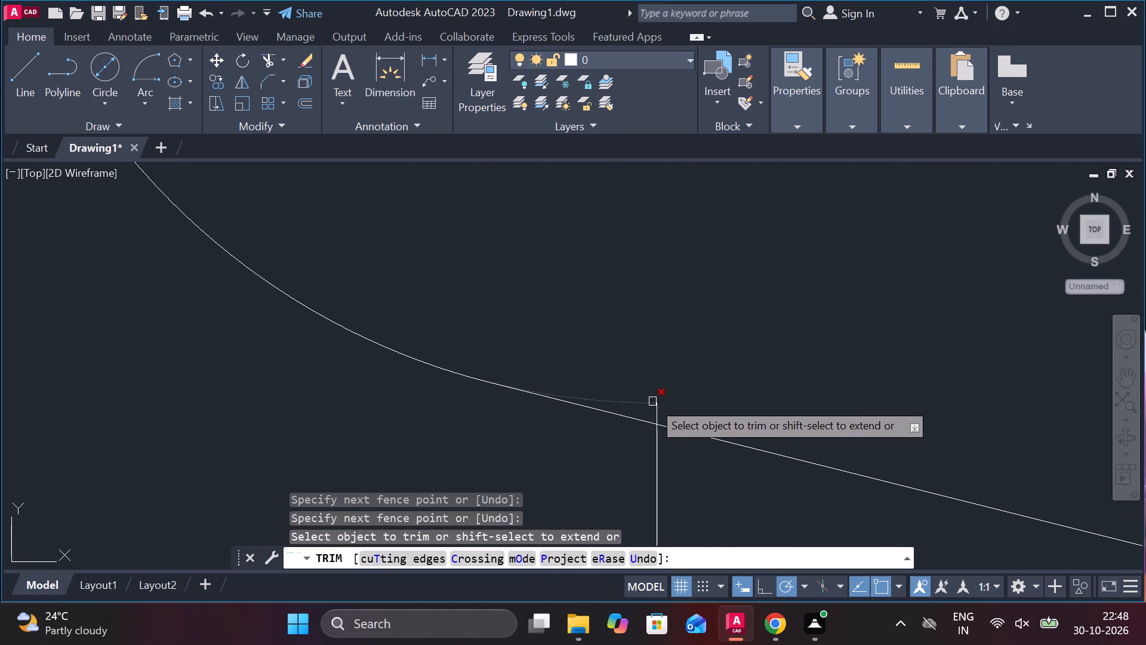
click(652, 401)
click(652, 409)
scroll(685, 401, down, 5)
Trim the overshooting arc and vertical line ends at the fourth coil's lower edge on the spring's left side.
middle_drag(731, 440, 718, 325)
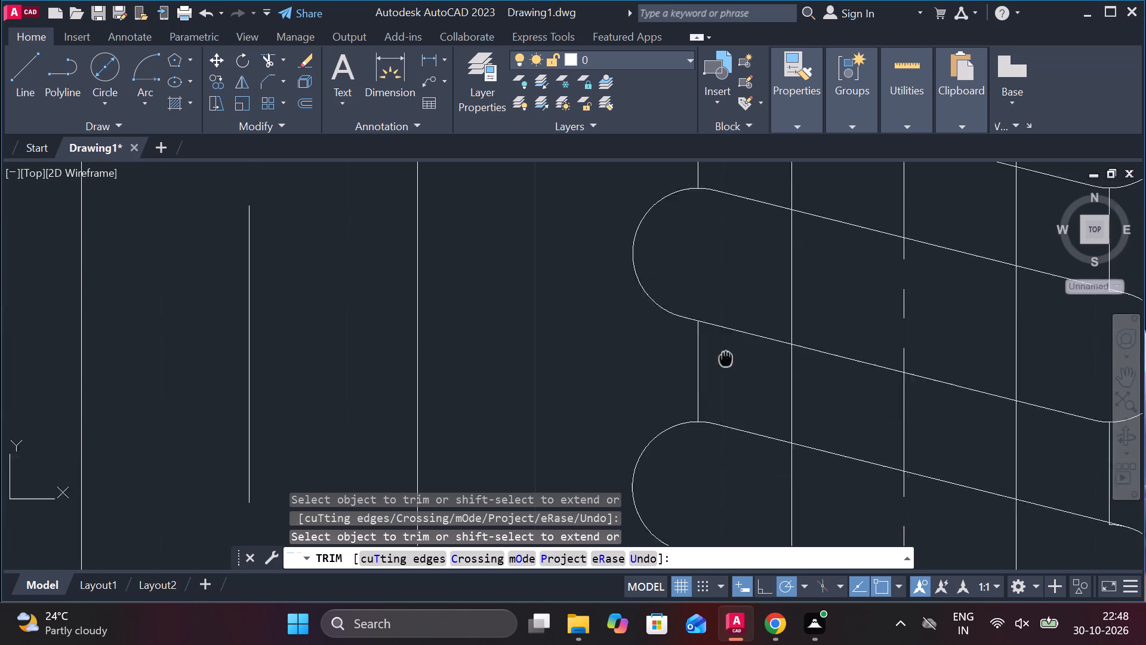
middle_drag(718, 325, 709, 291)
scroll(680, 468, up, 6)
click(685, 482)
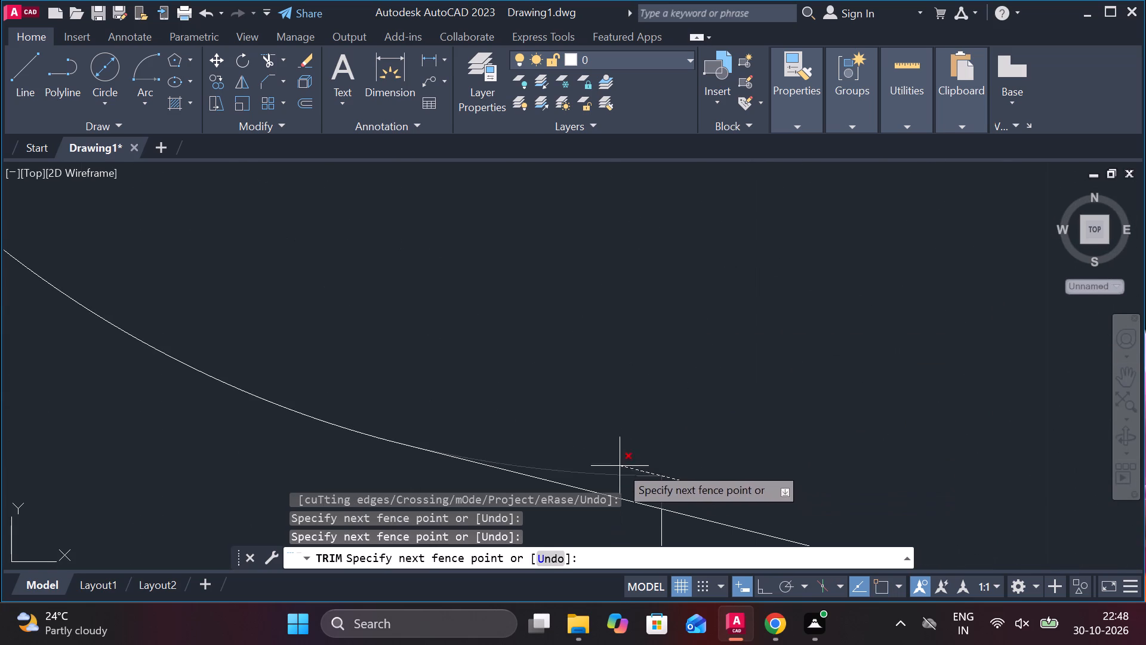
click(620, 466)
click(631, 478)
click(660, 484)
scroll(686, 459, down, 7)
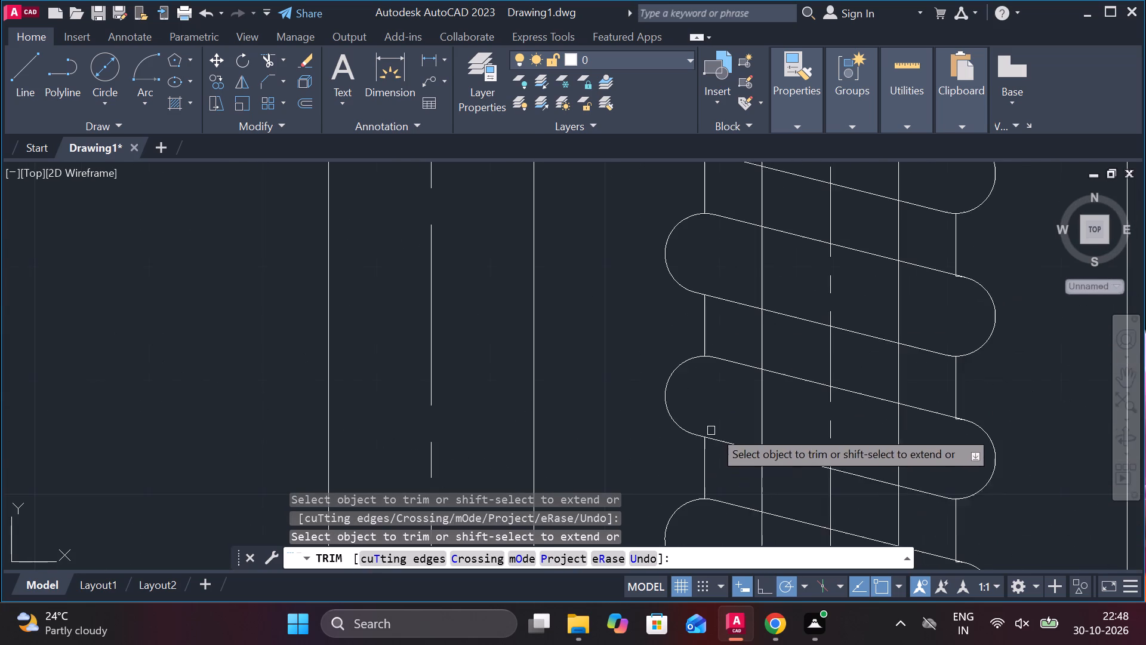
Trim the overshooting arc and vertical line ends at the fifth coil's lower edge on the spring's left side.
middle_drag(714, 503, 720, 329)
scroll(716, 422, up, 4)
scroll(671, 352, up, 4)
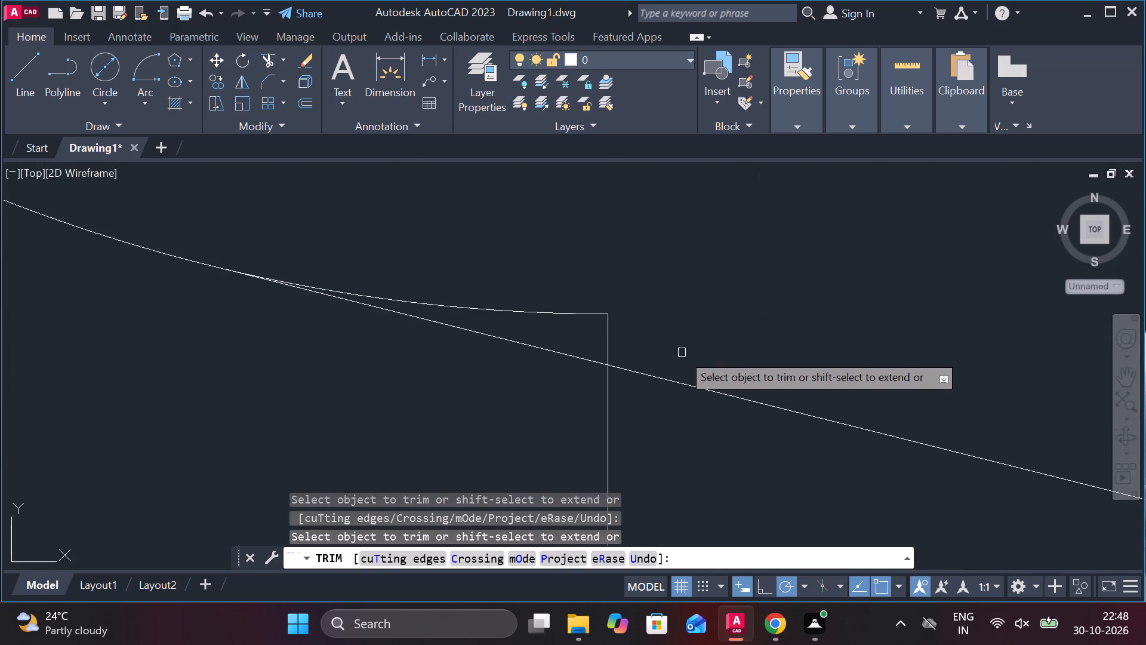
drag(674, 352, 665, 351)
click(556, 303)
scroll(663, 302, down, 9)
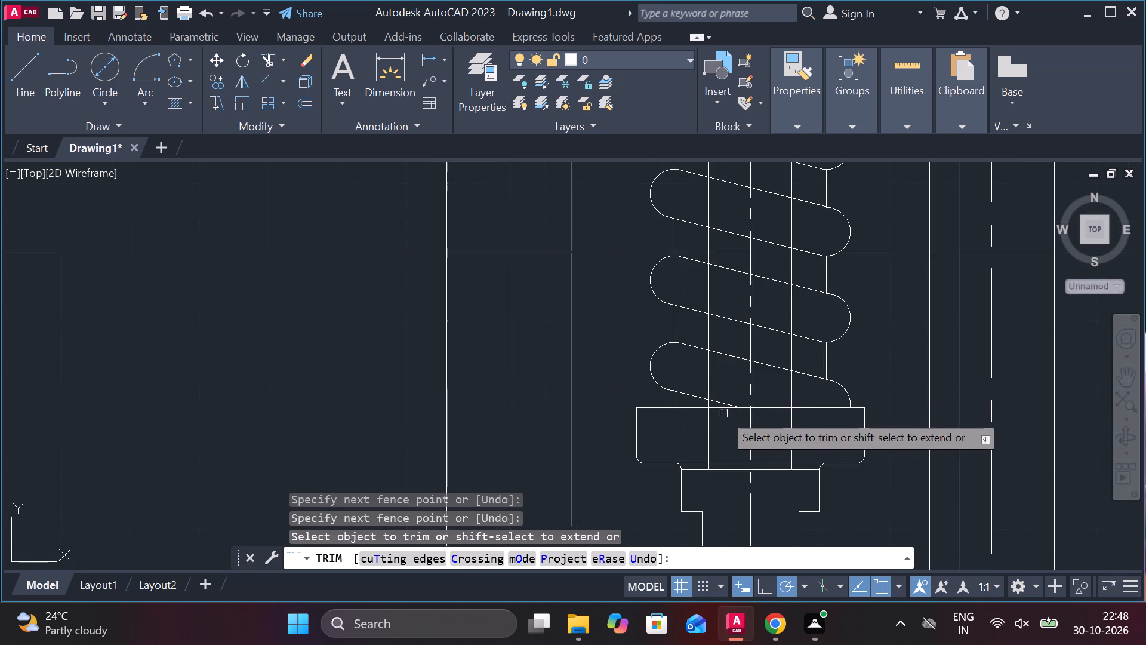
Trim the overshooting arc and vertical line ends at the lowest coil's left side, just above the cup.
scroll(671, 386, up, 9)
middle_drag(673, 416, 704, 248)
drag(703, 456, 696, 448)
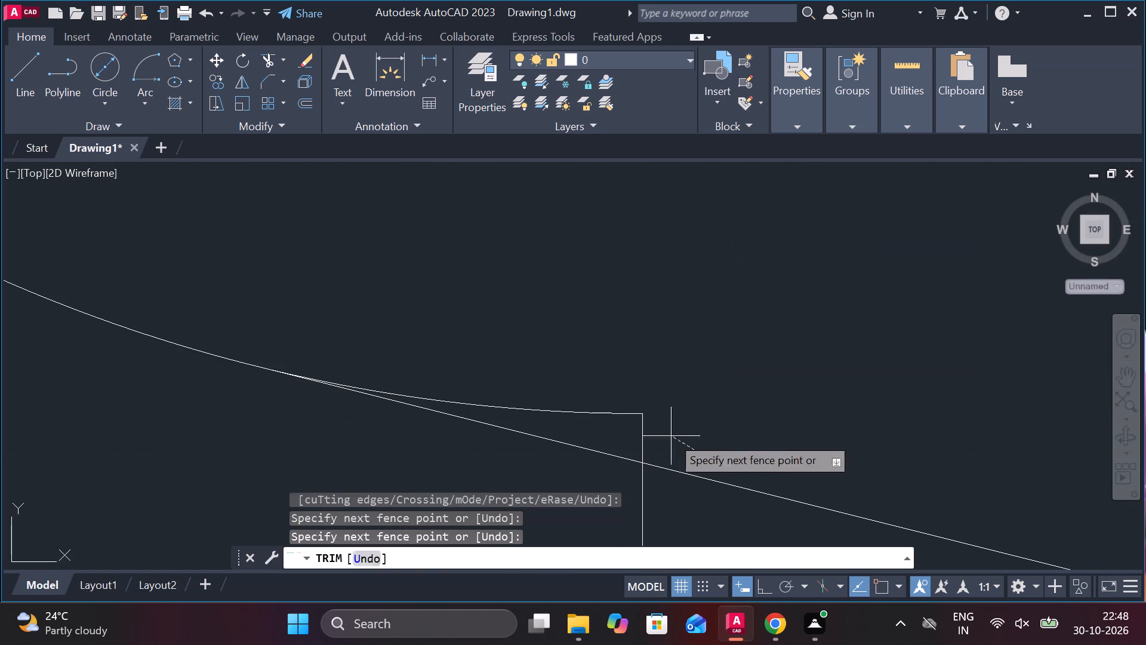
click(563, 382)
scroll(612, 370, down, 8)
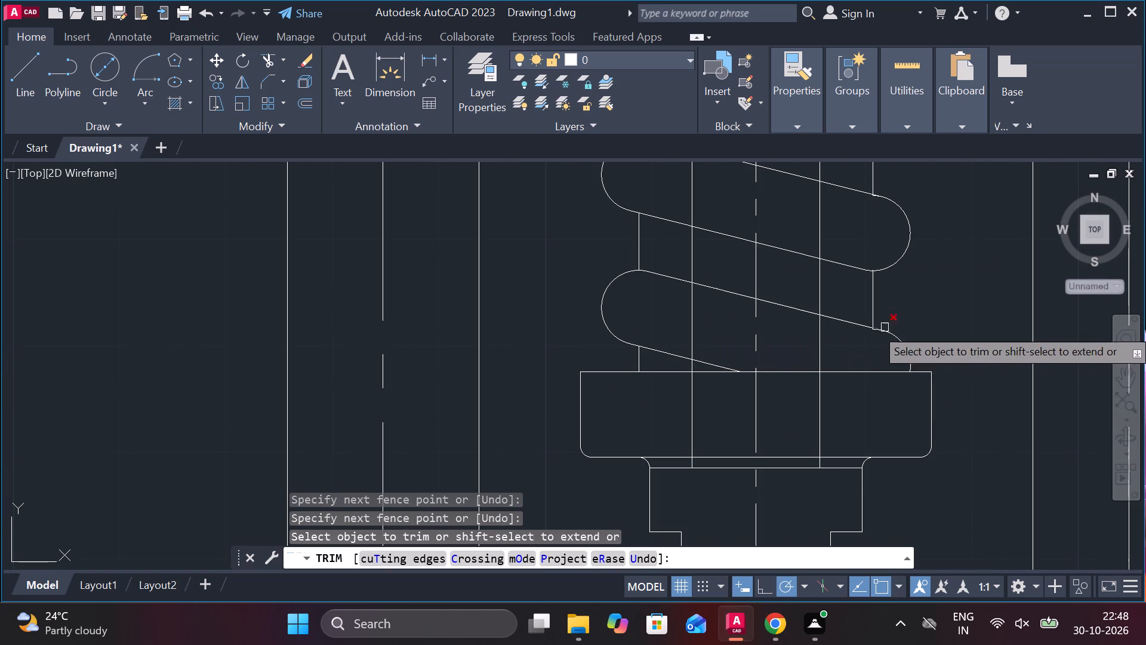
Trim the overshooting arc and vertical line ends at the lowest coil's upper edge on the spring's right side.
scroll(885, 327, up, 4)
scroll(840, 376, up, 3)
drag(820, 343, 757, 312)
click(587, 217)
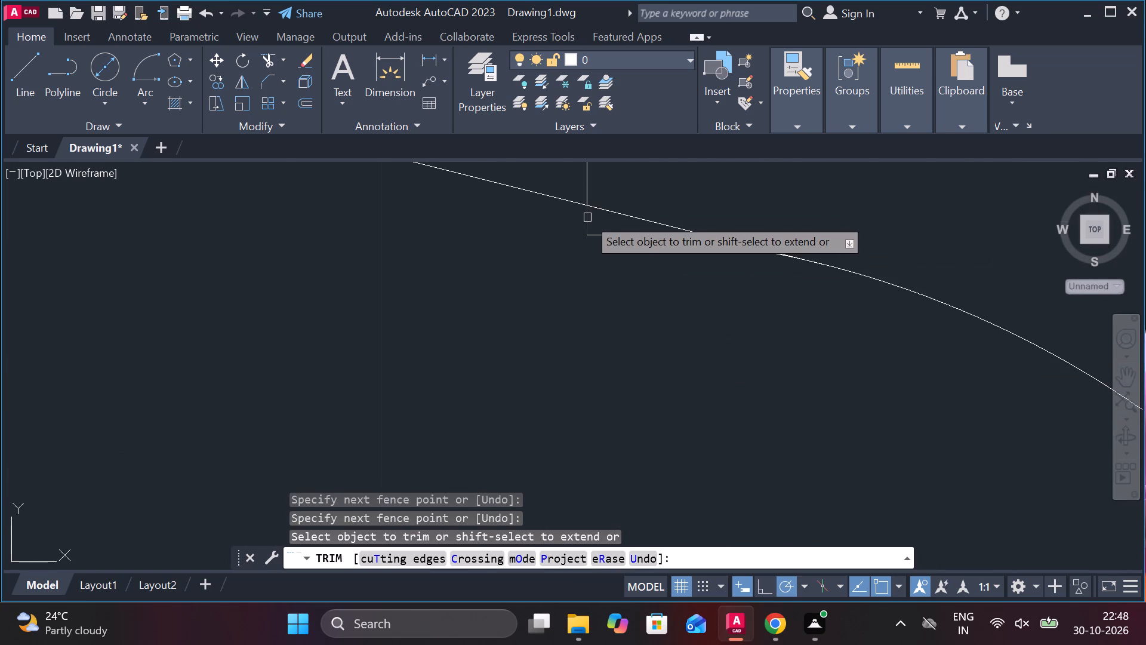
click(592, 228)
click(606, 240)
scroll(623, 269, down, 8)
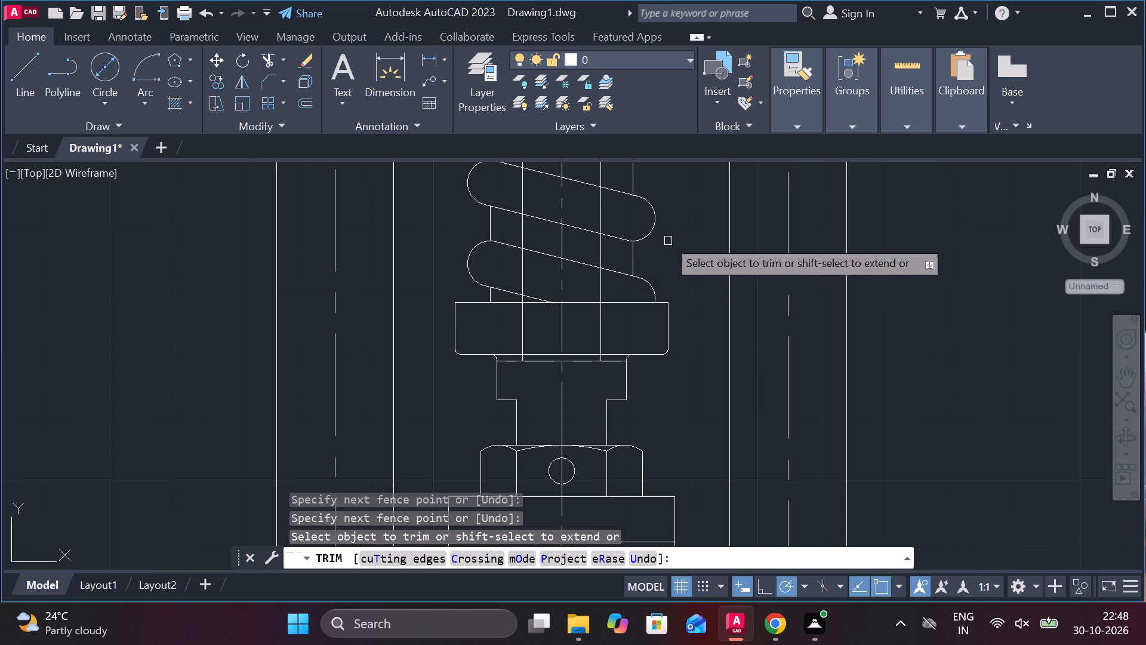
Trim the overshooting arc and vertical line ends at the fifth coil's upper edge on the spring's right side.
scroll(645, 211, up, 3)
middle_drag(628, 197, 625, 406)
scroll(597, 411, up, 4)
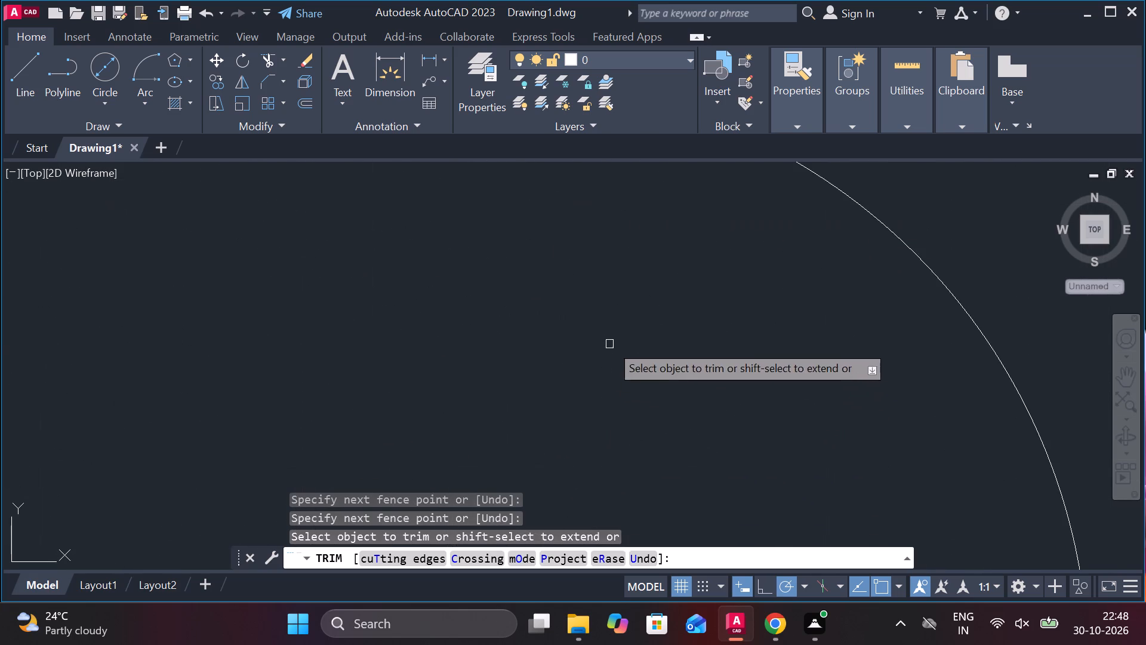
middle_drag(620, 379, 629, 583)
click(525, 285)
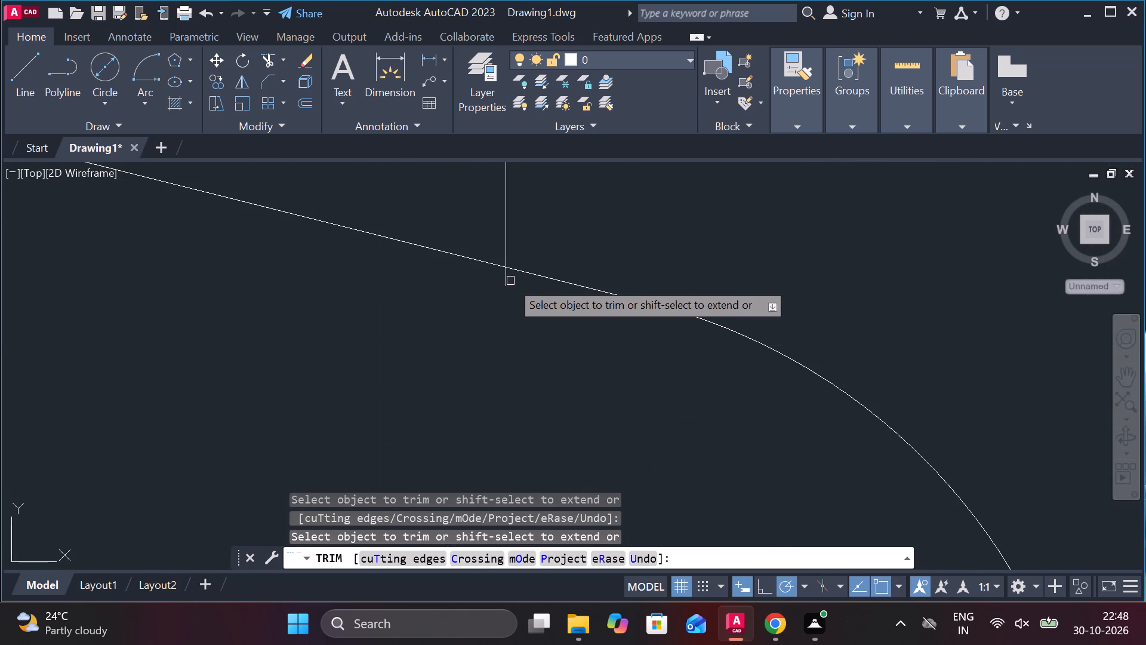
click(510, 281)
click(483, 277)
Trim the overshooting arc and vertical line ends at the fourth coil's upper edge on the spring's right side.
scroll(491, 299, down, 4)
scroll(612, 222, down, 1)
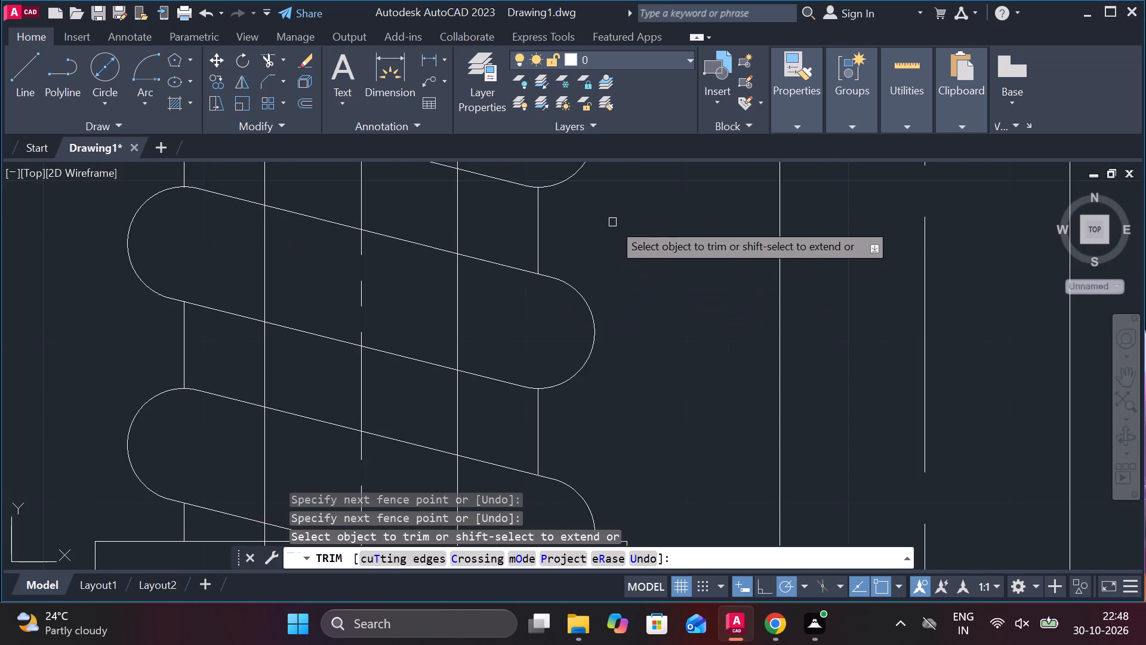
middle_drag(631, 232, 641, 404)
scroll(546, 228, up, 5)
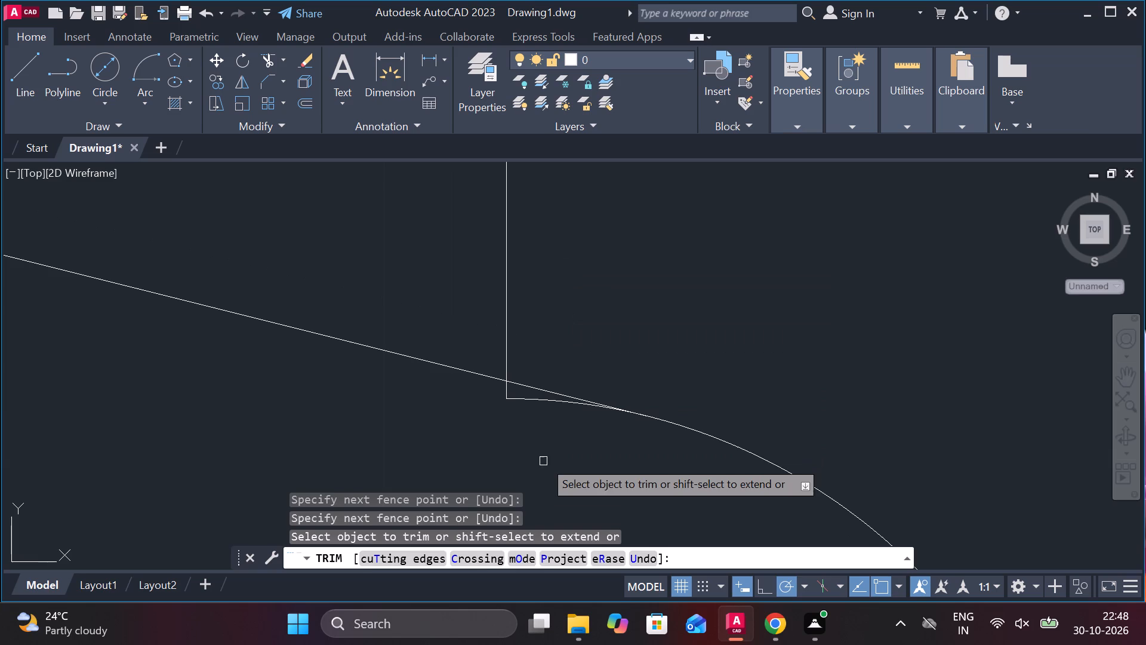
click(536, 419)
click(503, 393)
Trim the overshooting arc and vertical line ends at the third coil's upper edge on the spring's right side.
scroll(516, 415, down, 4)
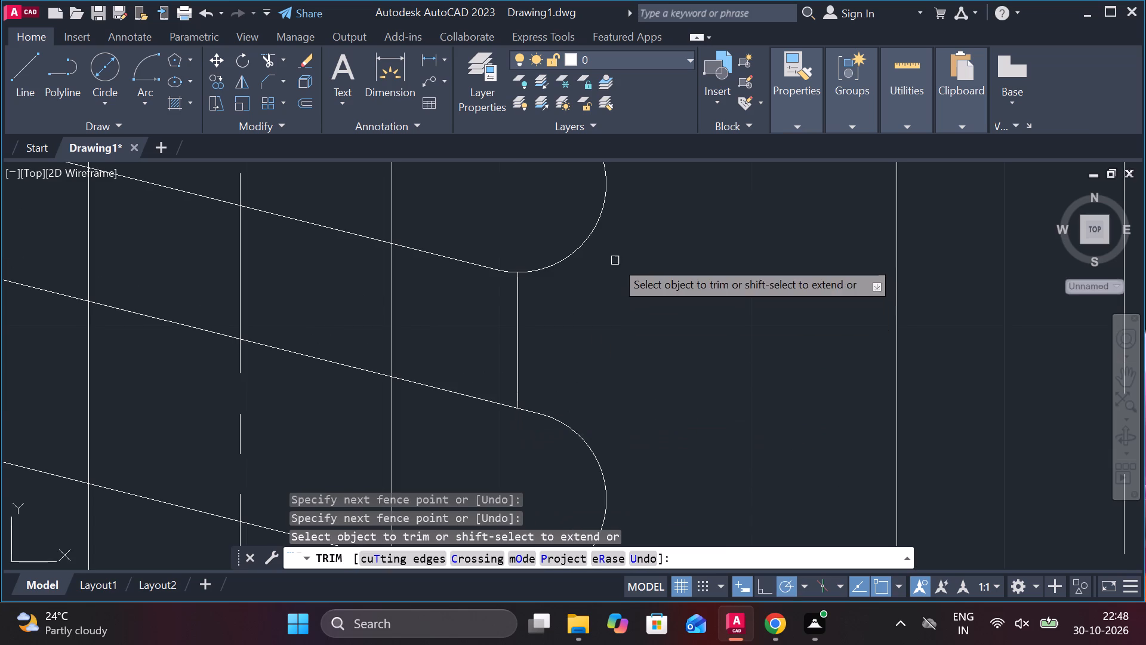
middle_drag(641, 311, 642, 394)
middle_drag(569, 168, 597, 334)
scroll(582, 335, up, 5)
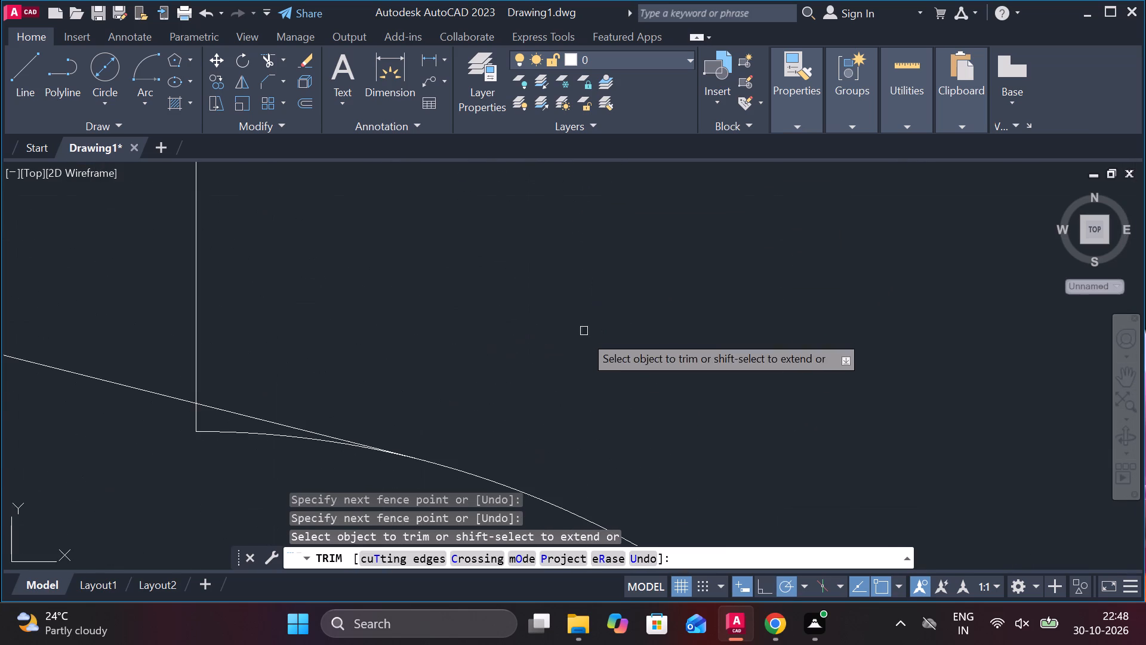
middle_drag(513, 404, 860, 275)
drag(595, 328, 582, 313)
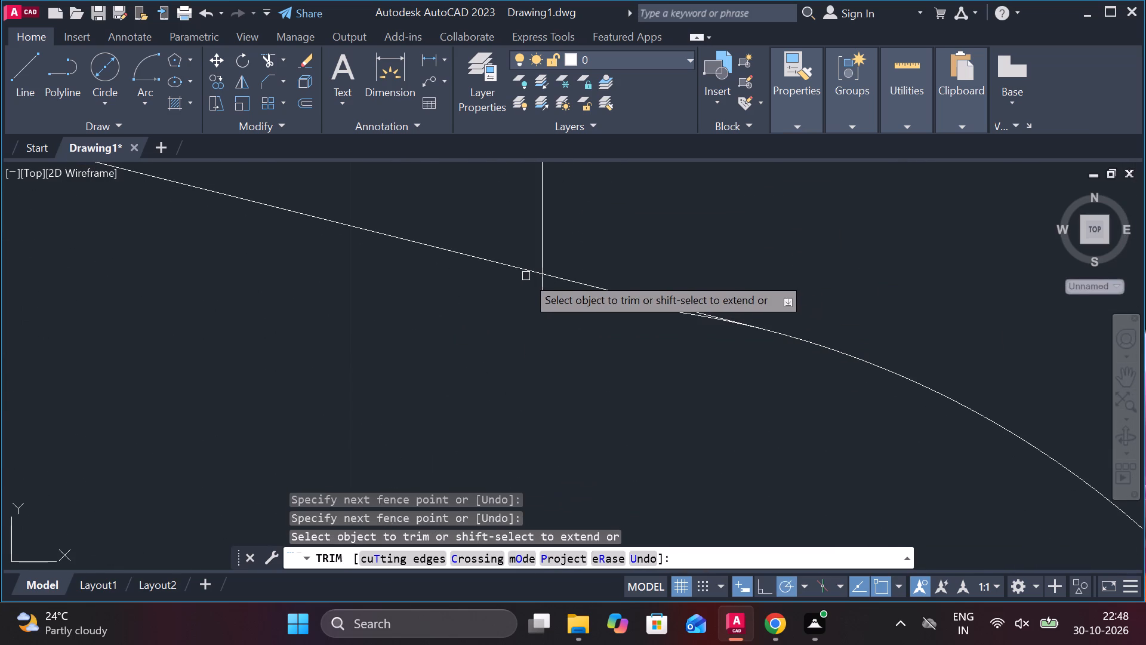
click(535, 281)
drag(562, 309, 568, 321)
Trim the overshooting arc and vertical line ends at the second coil's upper edge on the spring's right side, and finish trimming.
scroll(577, 333, down, 4)
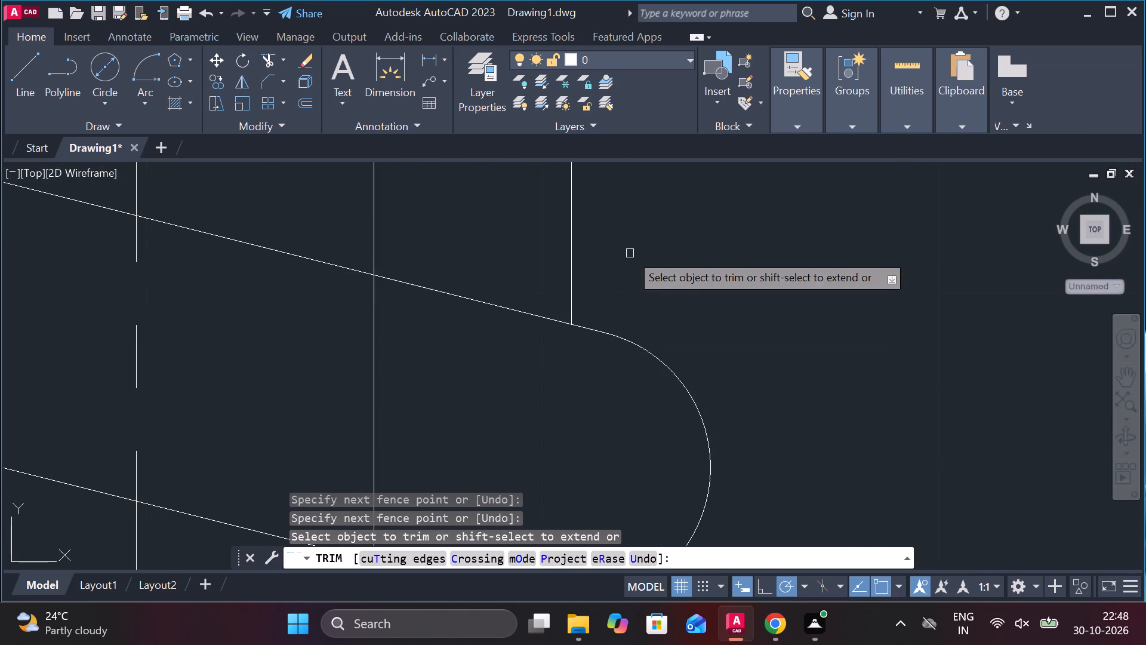
middle_drag(646, 303, 654, 489)
middle_drag(680, 315, 670, 527)
scroll(562, 231, up, 4)
middle_drag(568, 254, 557, 340)
scroll(591, 326, up, 2)
drag(627, 344, 611, 320)
click(552, 255)
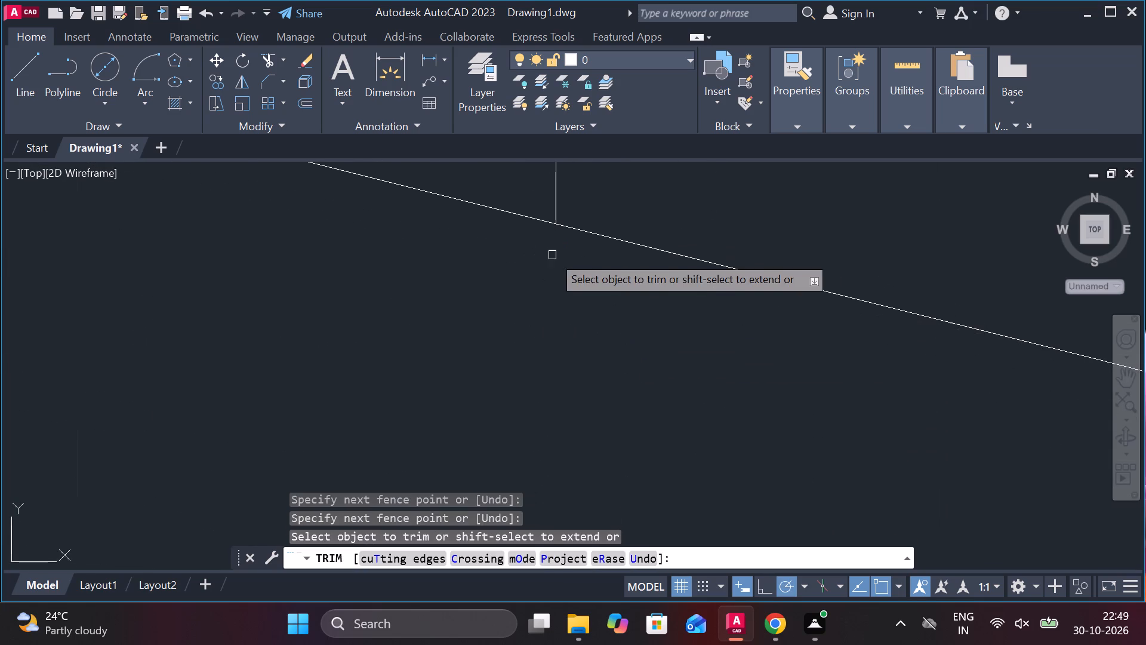
scroll(554, 271, down, 4)
scroll(585, 309, down, 4)
middle_drag(637, 259, 604, 440)
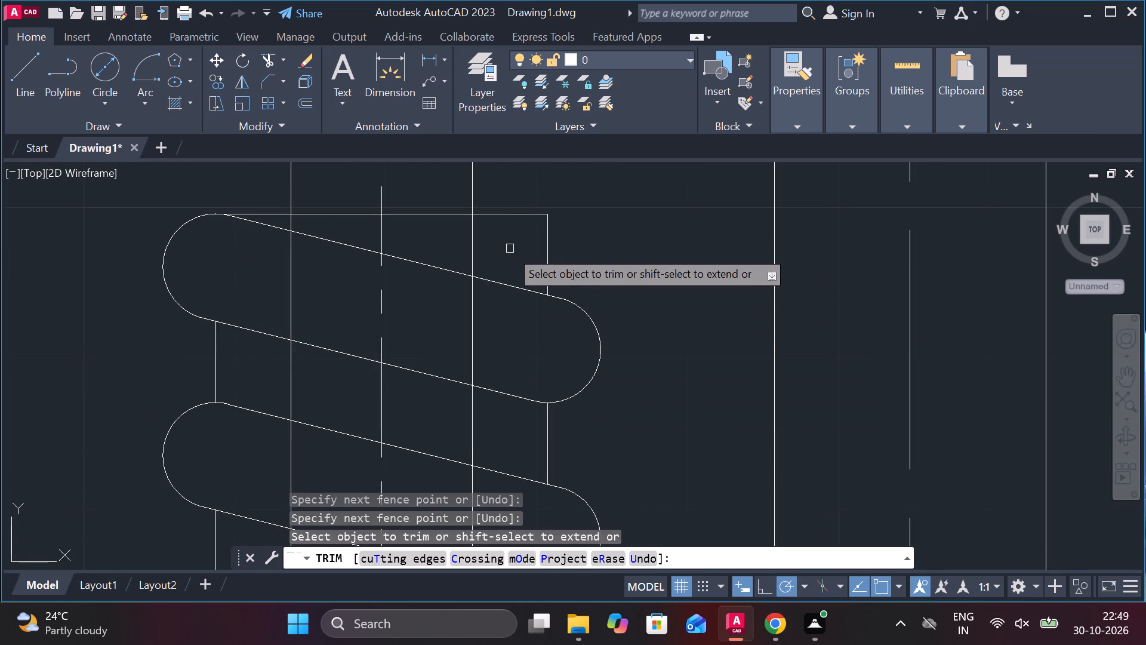
scroll(535, 293, up, 5)
scroll(633, 314, down, 7)
key(Escape)
Erase the section hatch from the copied spring cap below the assembly.
scroll(716, 346, down, 3)
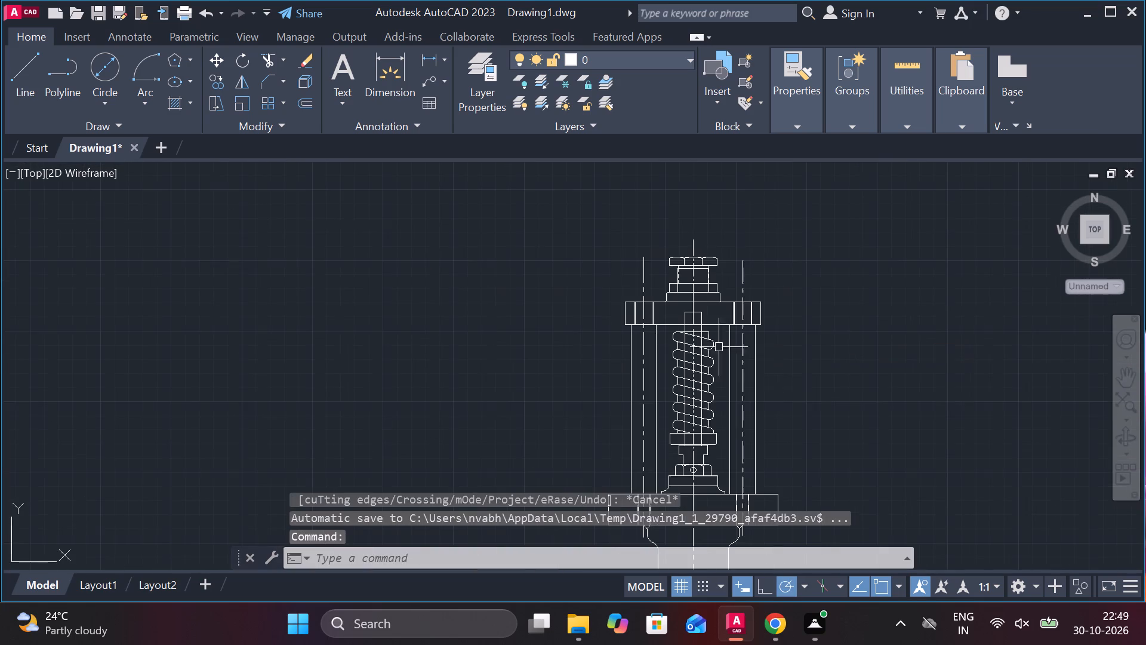
middle_drag(864, 388, 839, 166)
scroll(821, 277, down, 2)
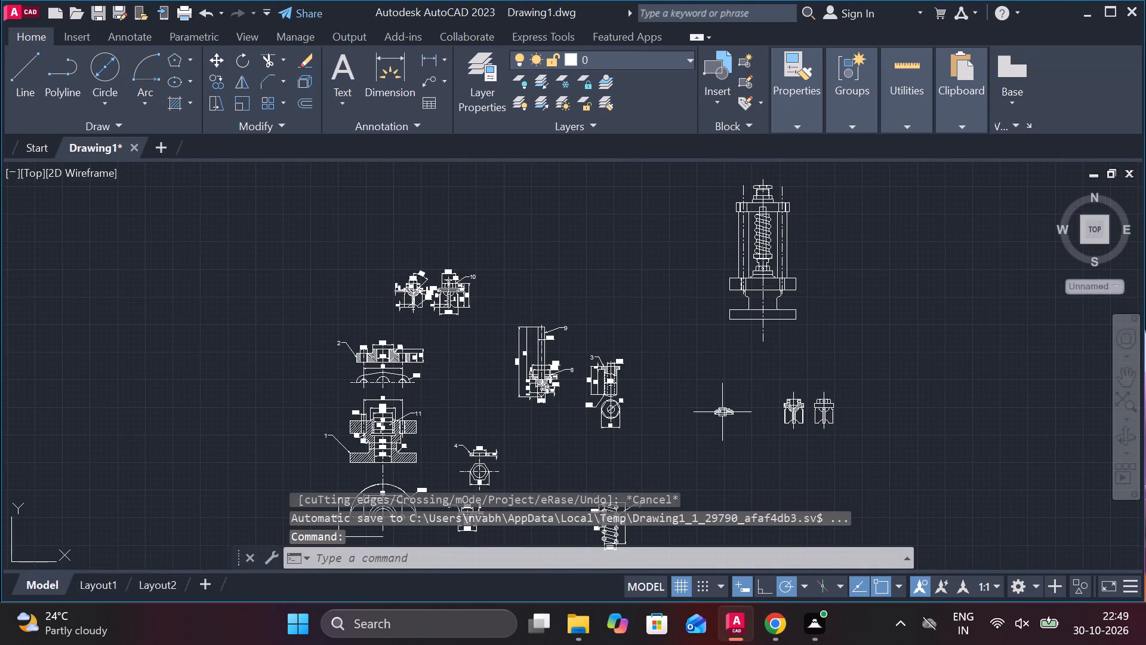
scroll(728, 432, up, 3)
scroll(698, 364, up, 3)
click(613, 315)
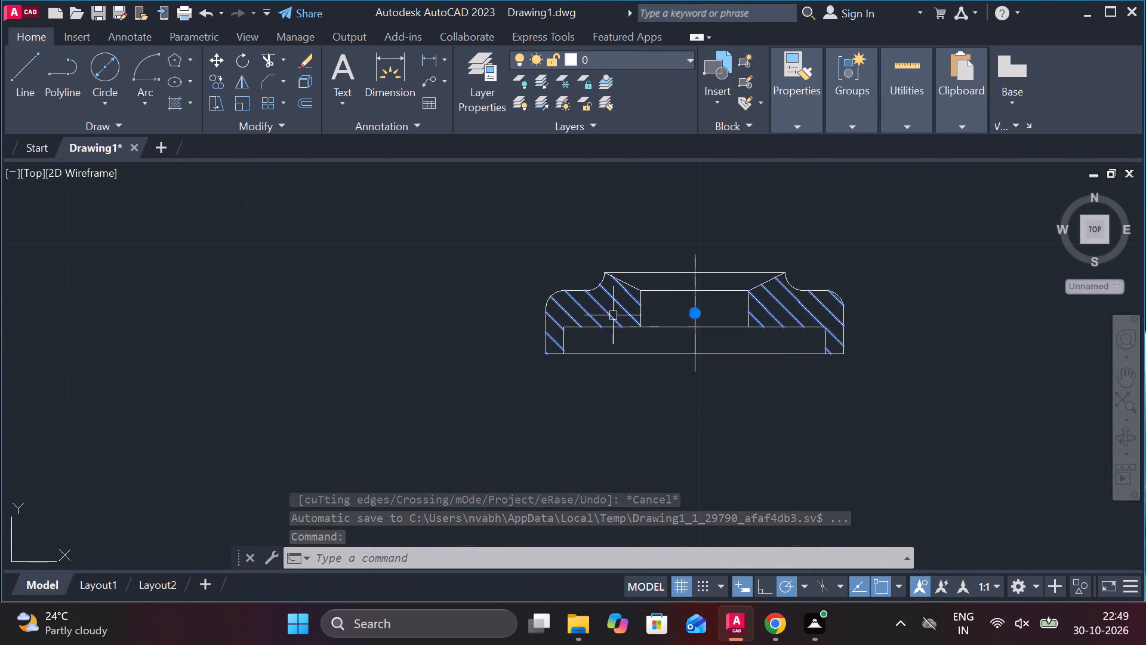
click(798, 322)
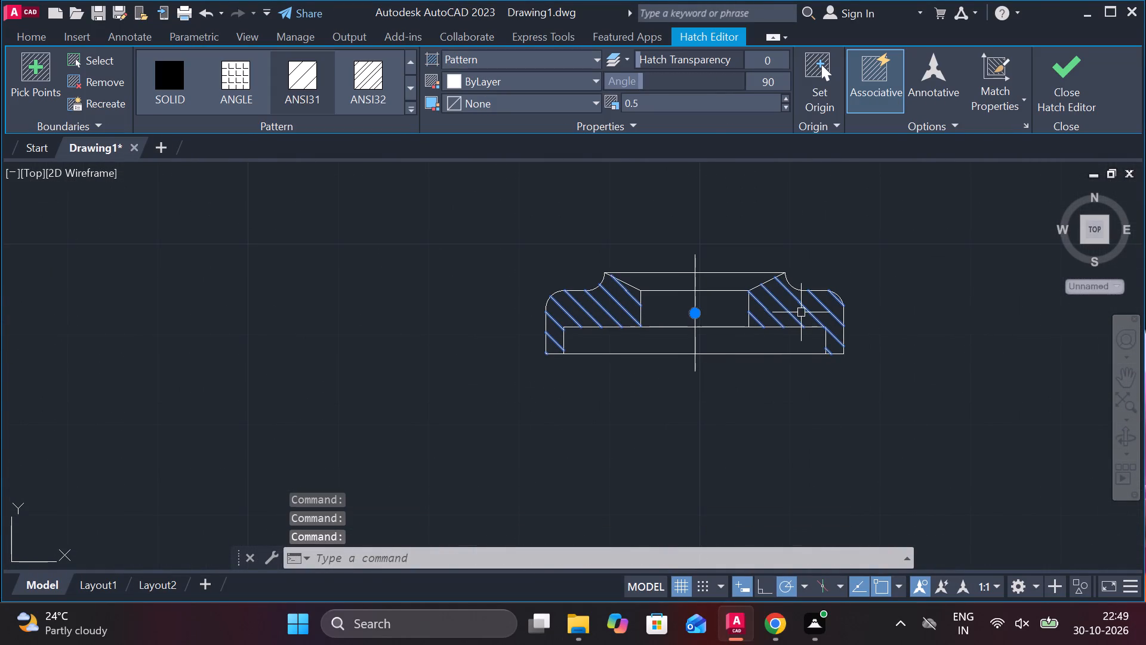
text(e)
key(space)
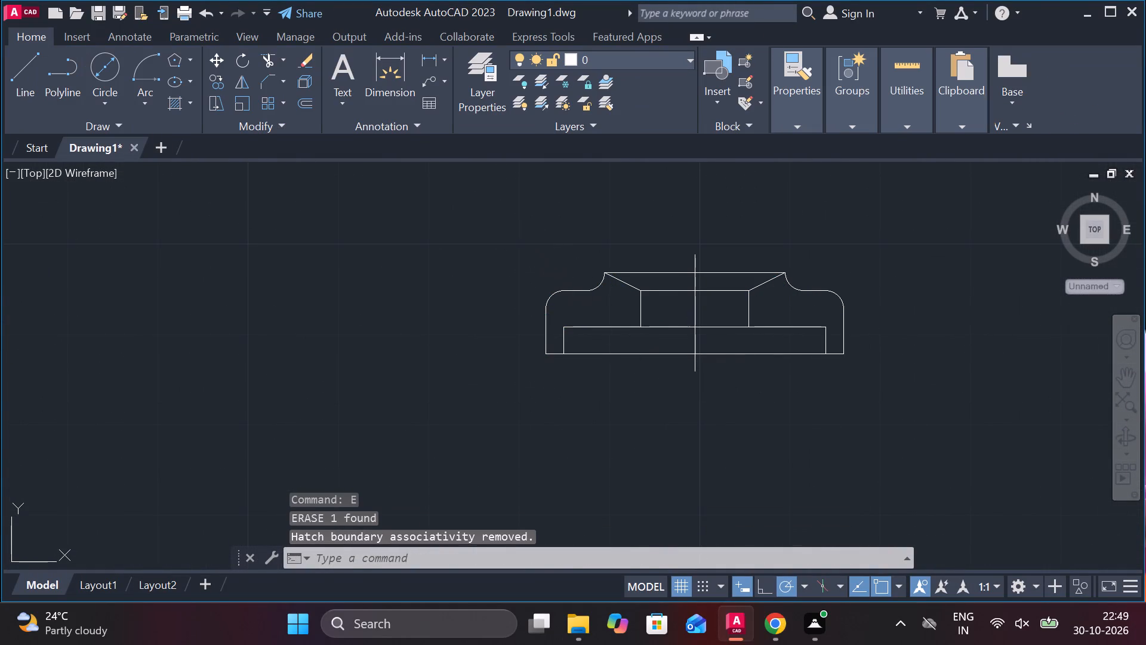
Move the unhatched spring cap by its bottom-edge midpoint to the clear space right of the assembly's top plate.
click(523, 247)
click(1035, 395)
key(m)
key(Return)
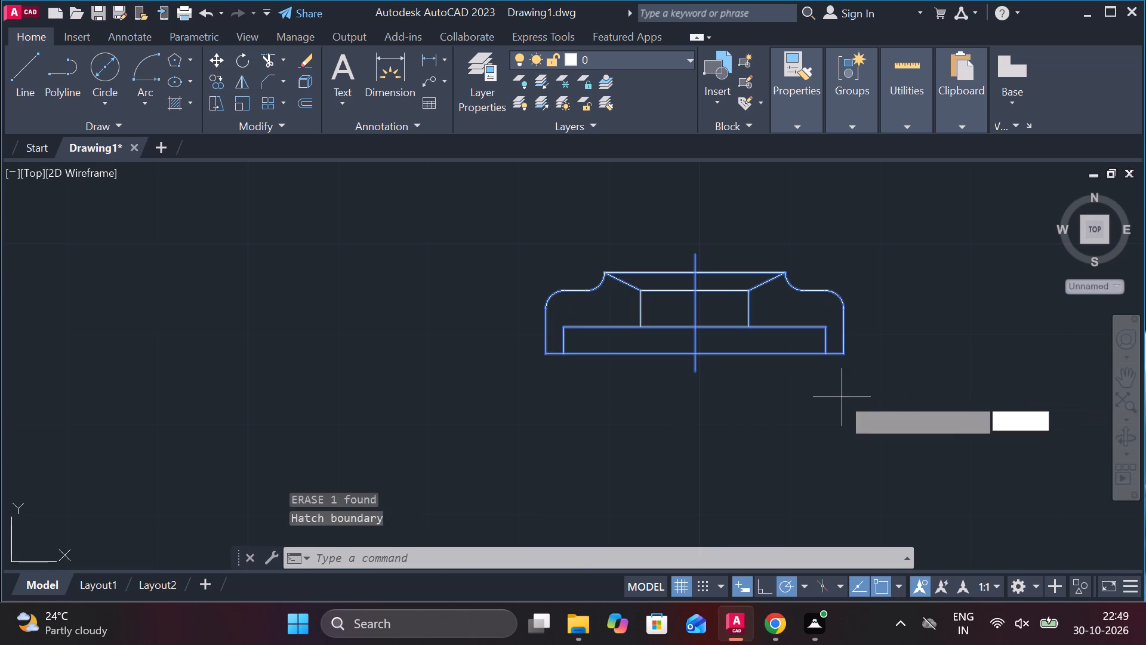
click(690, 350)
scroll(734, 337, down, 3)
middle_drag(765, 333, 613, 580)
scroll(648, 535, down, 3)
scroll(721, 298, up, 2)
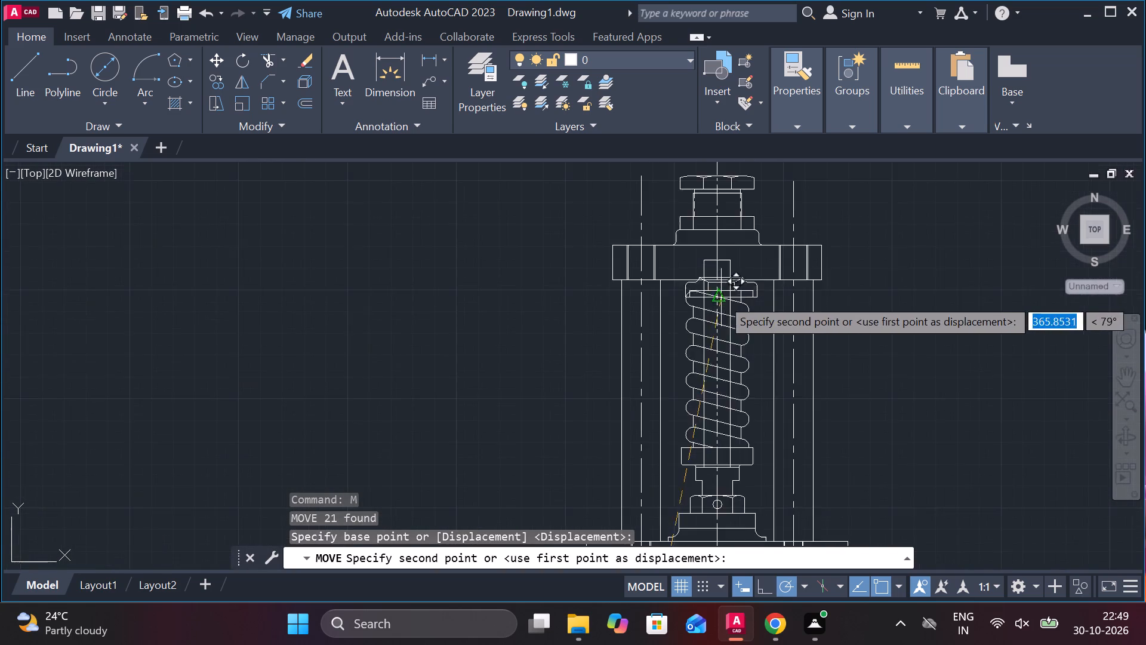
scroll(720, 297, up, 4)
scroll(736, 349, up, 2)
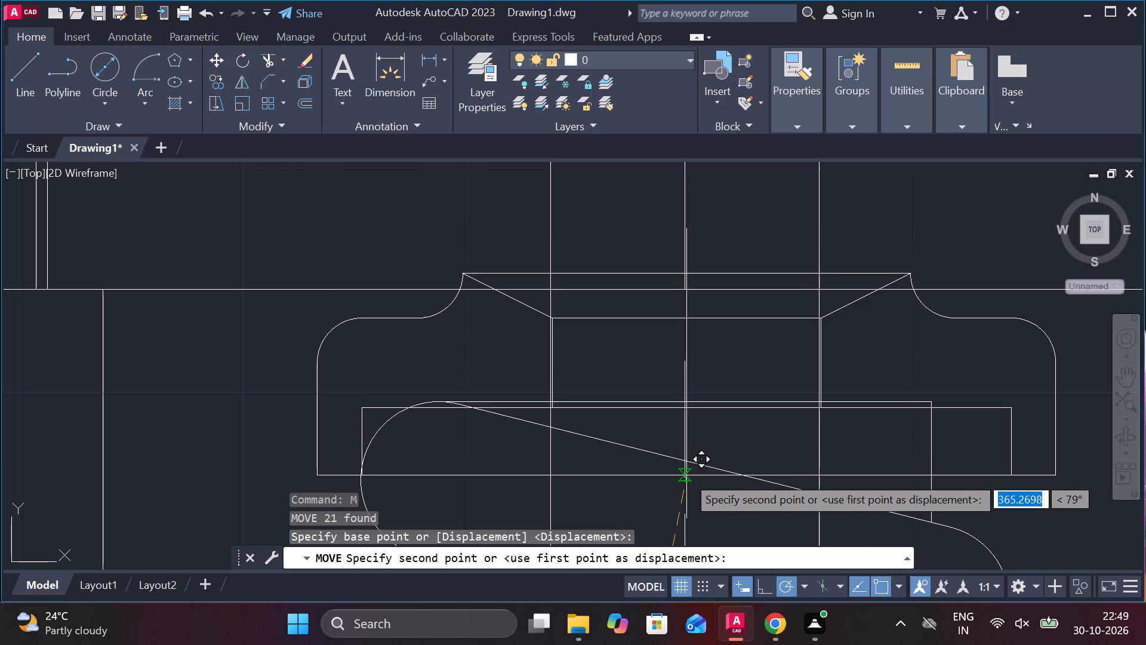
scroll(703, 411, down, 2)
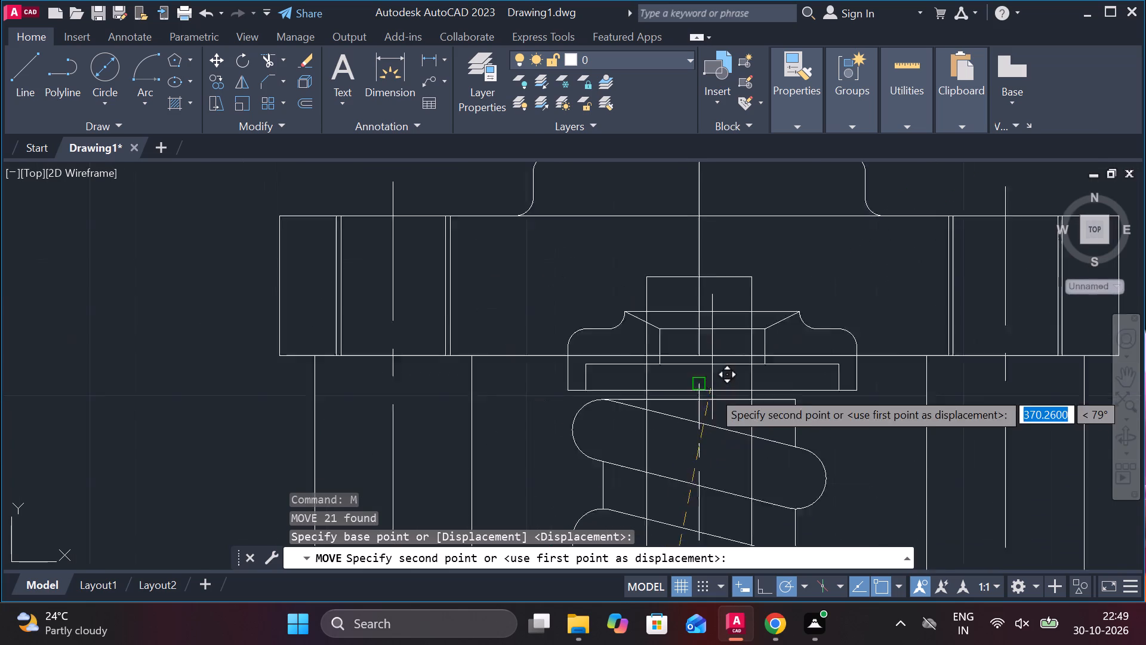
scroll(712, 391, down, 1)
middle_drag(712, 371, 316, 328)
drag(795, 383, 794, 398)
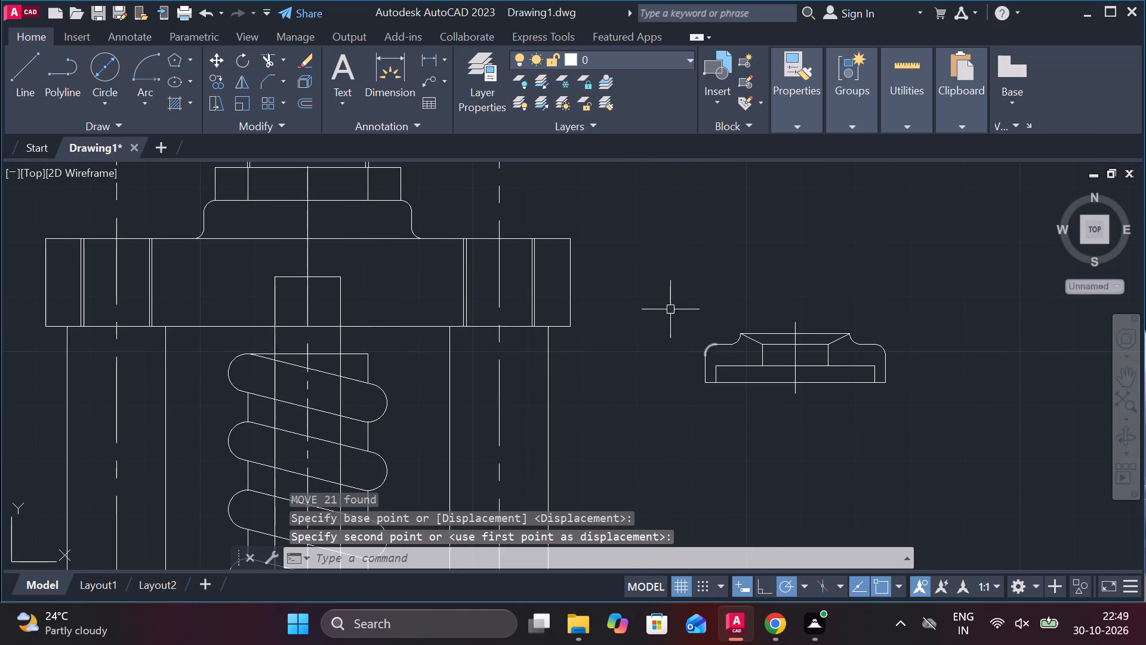
Move the spring cap by its recess's top-edge midpoint onto the spindle centreline at the spring's top line.
drag(665, 307, 683, 324)
click(957, 426)
key(m)
key(Return)
scroll(860, 390, up, 2)
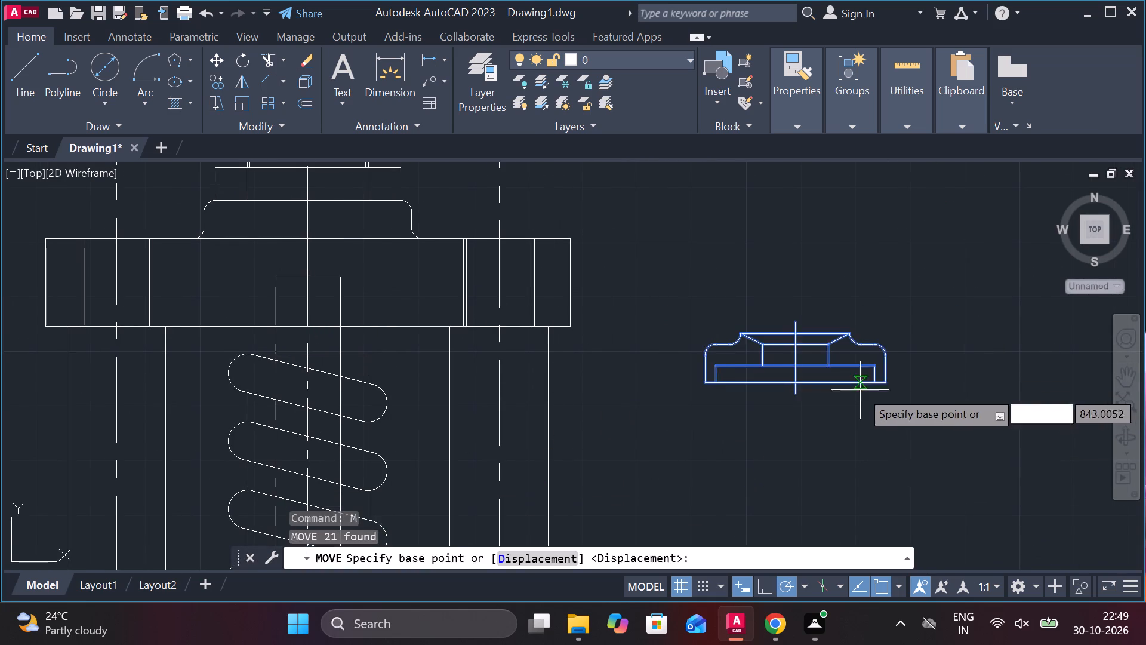
scroll(860, 390, up, 1)
click(581, 293)
scroll(588, 301, down, 4)
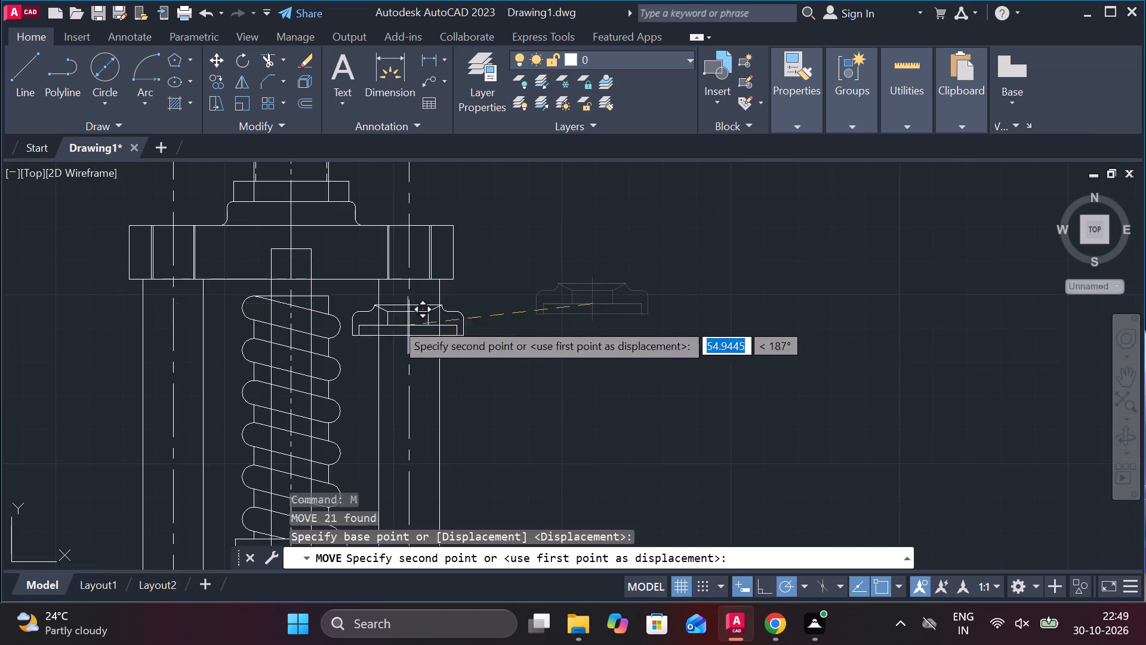
scroll(311, 290, up, 5)
scroll(633, 269, down, 2)
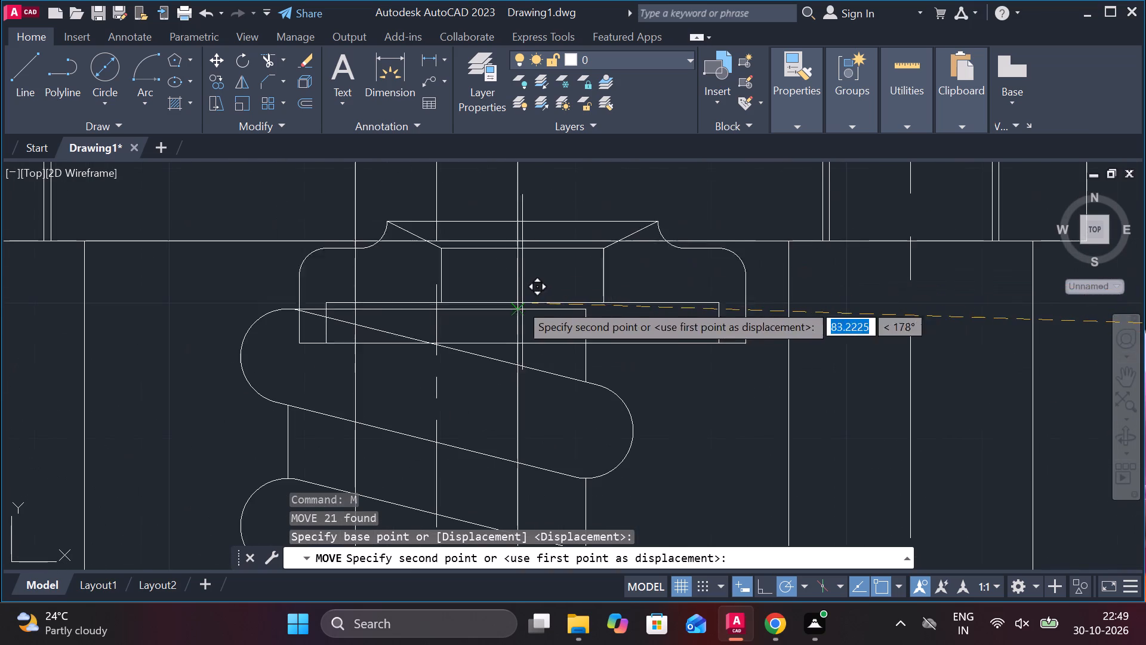
click(437, 308)
scroll(626, 342, down, 2)
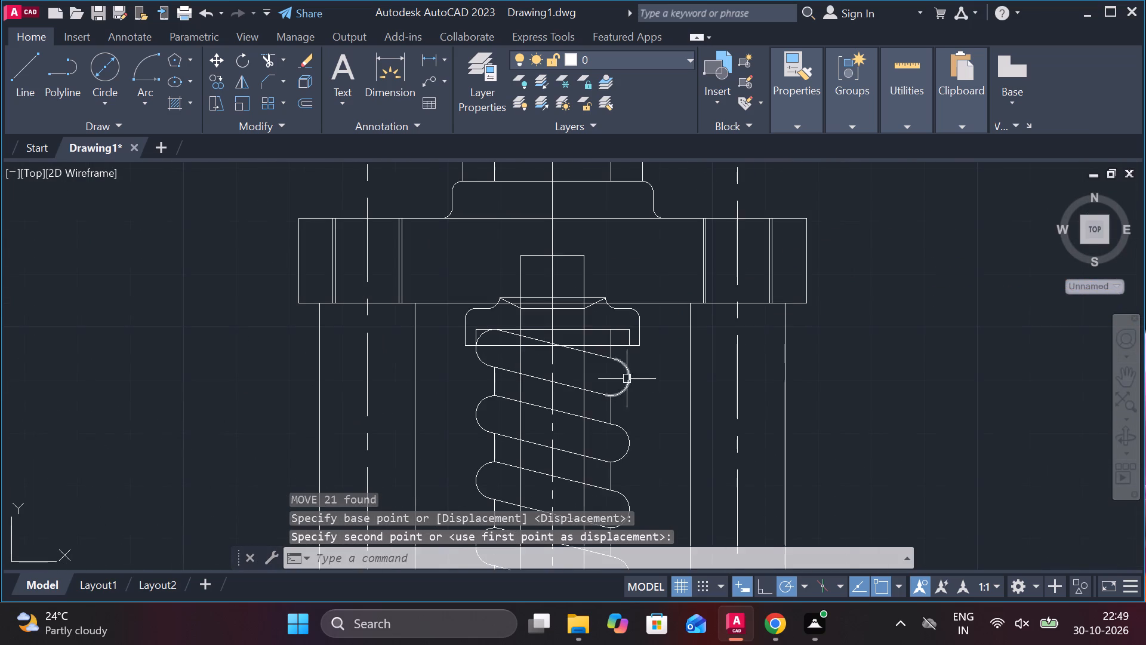
Trim the cap's bottom edge where it crosses the top coil, between the coil's left arc and the spindle's left edge.
scroll(546, 341, up, 2)
text(tr)
key(space)
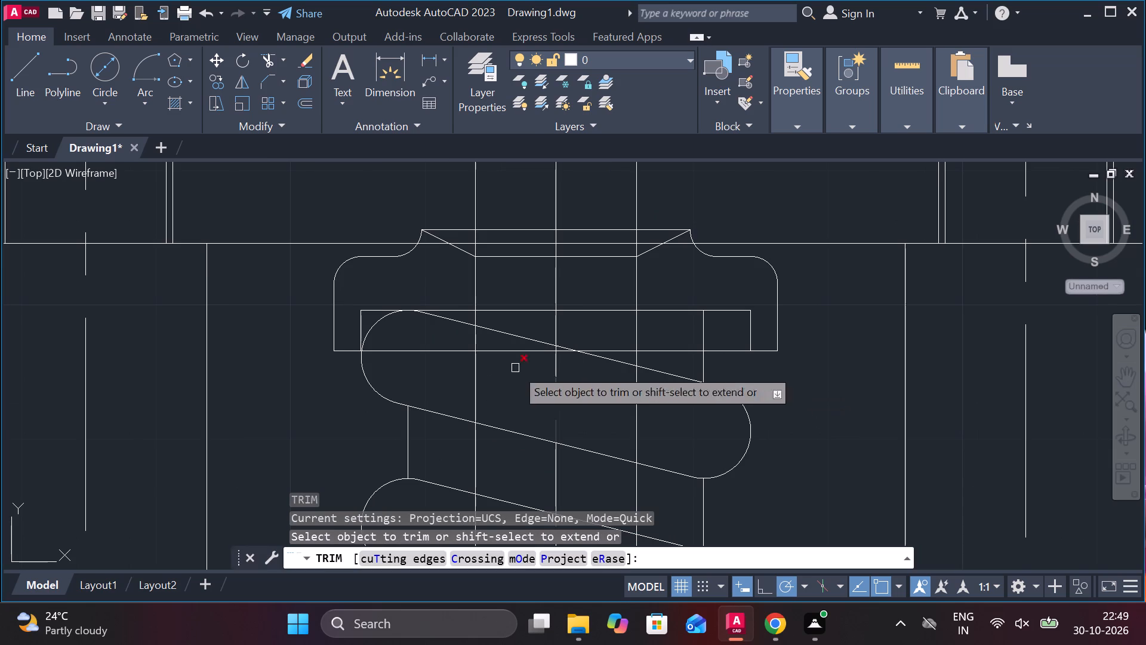
click(446, 354)
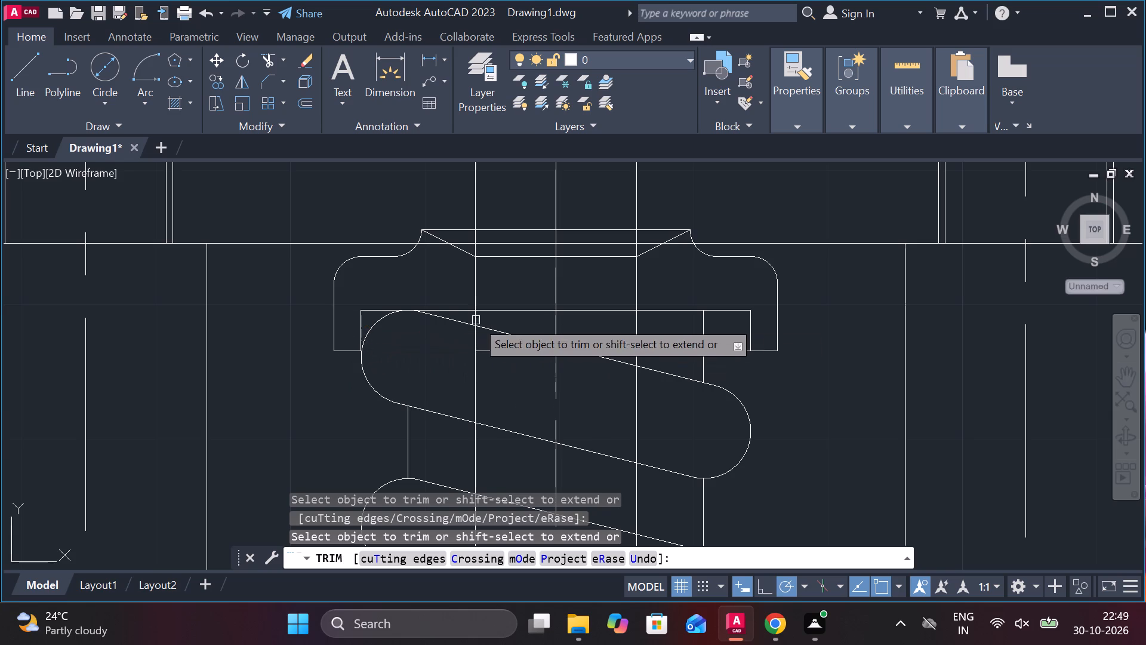
Trim the overlapping recess and spring top lines right of the centreline, the recess's right side and the spring's vertical line inside the cap.
click(520, 311)
click(574, 311)
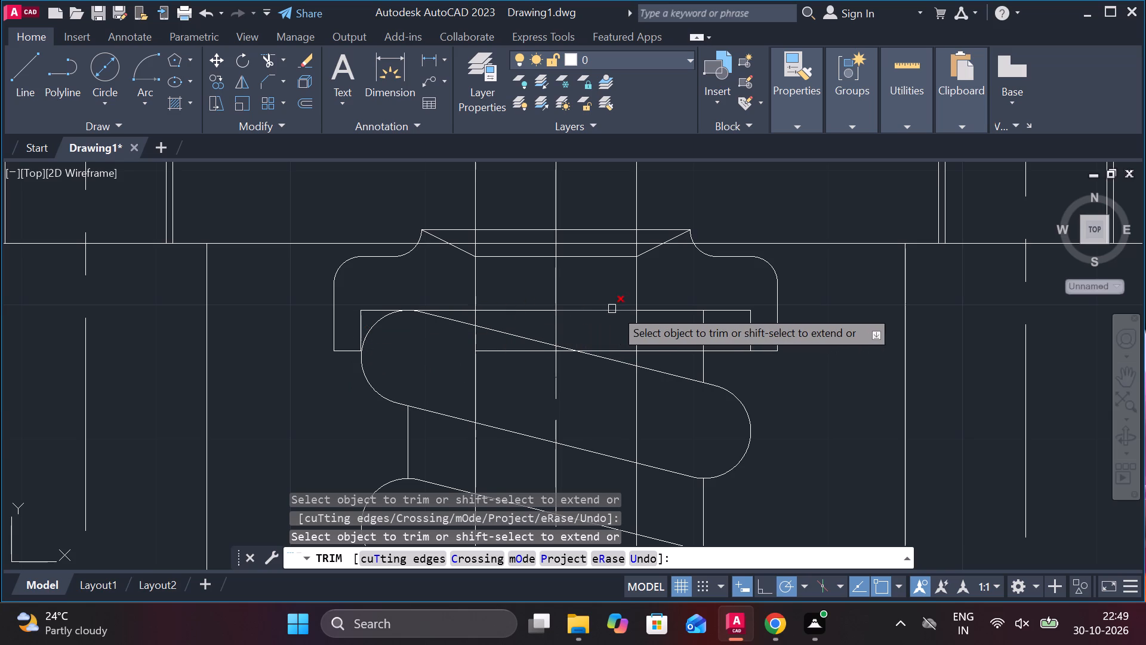
click(615, 309)
click(618, 314)
click(671, 312)
click(722, 308)
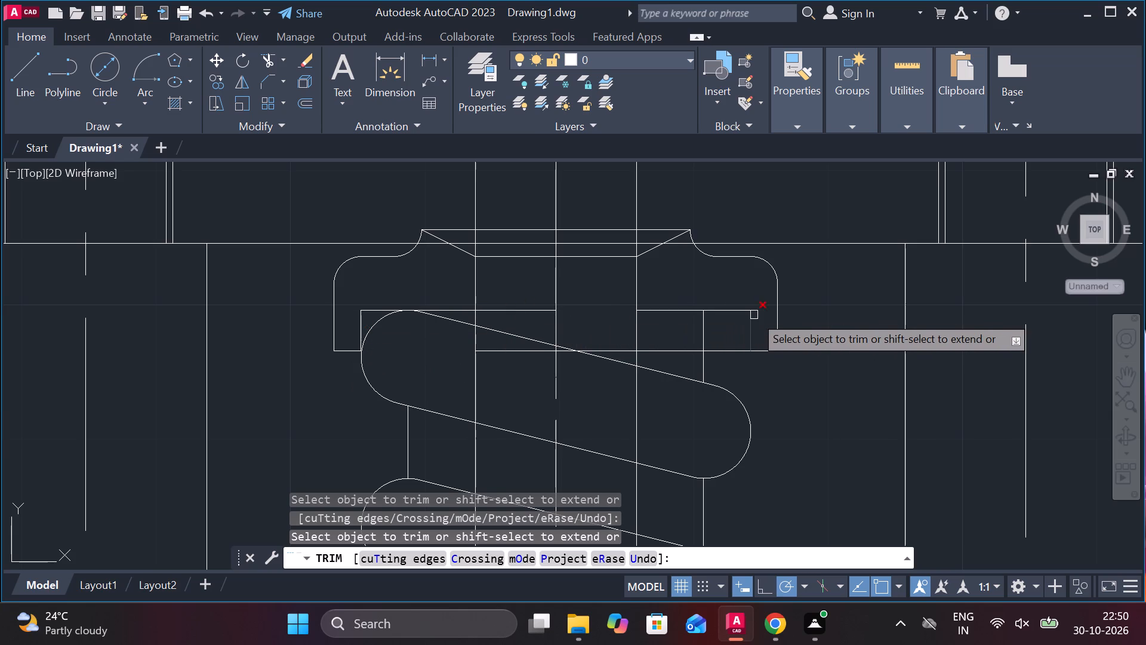
click(754, 315)
click(749, 321)
click(696, 308)
click(693, 308)
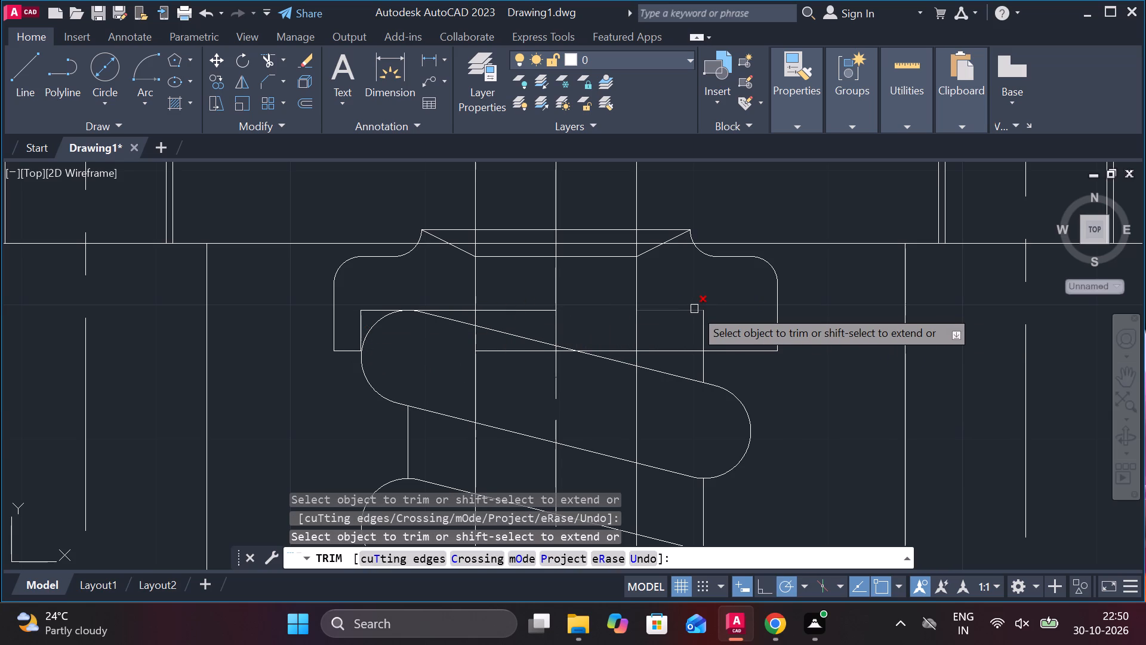
click(701, 320)
click(707, 314)
click(694, 305)
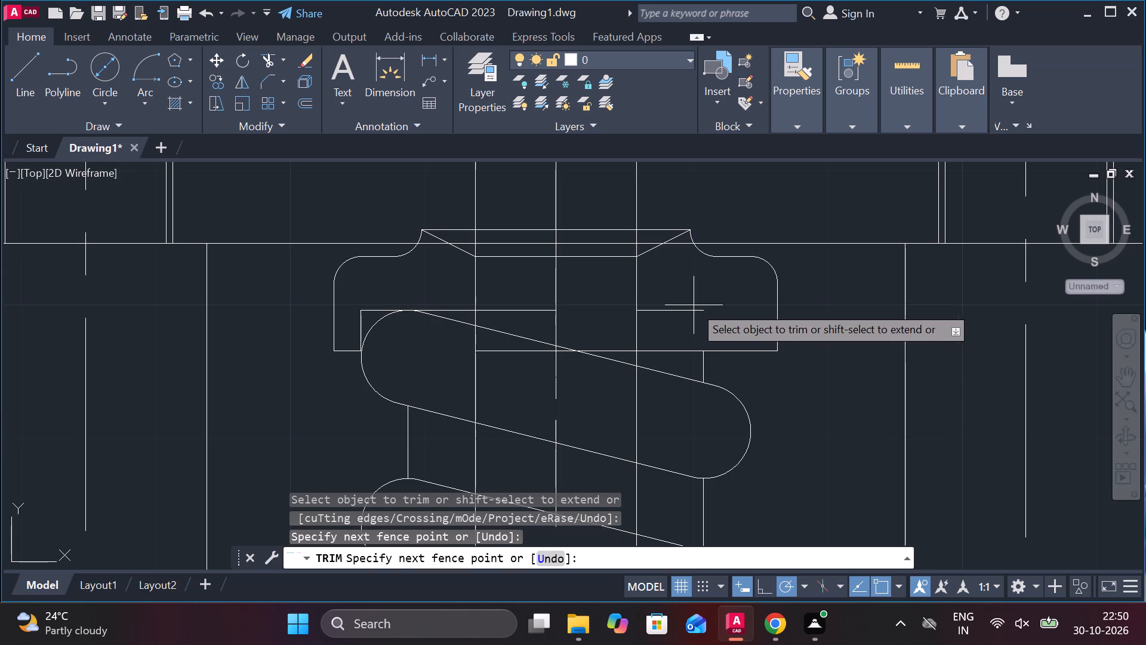
click(684, 327)
Trim the overlapping recess and spring top lines left of the centreline and the recess's left side, and finish trimming.
click(528, 315)
click(532, 299)
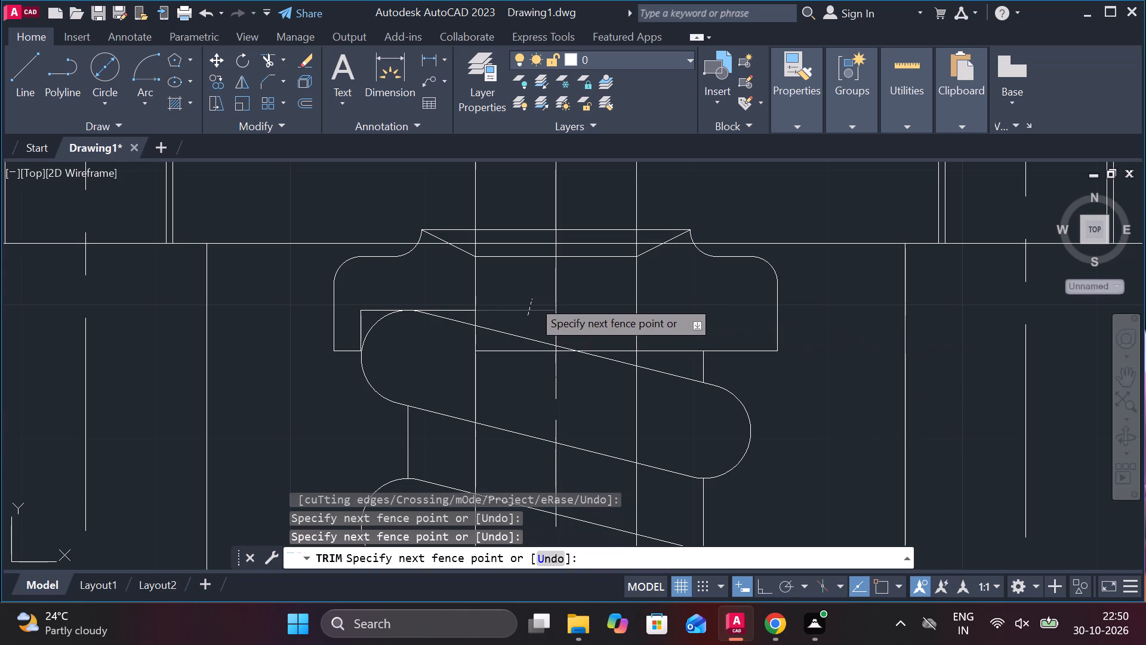
click(465, 306)
click(361, 310)
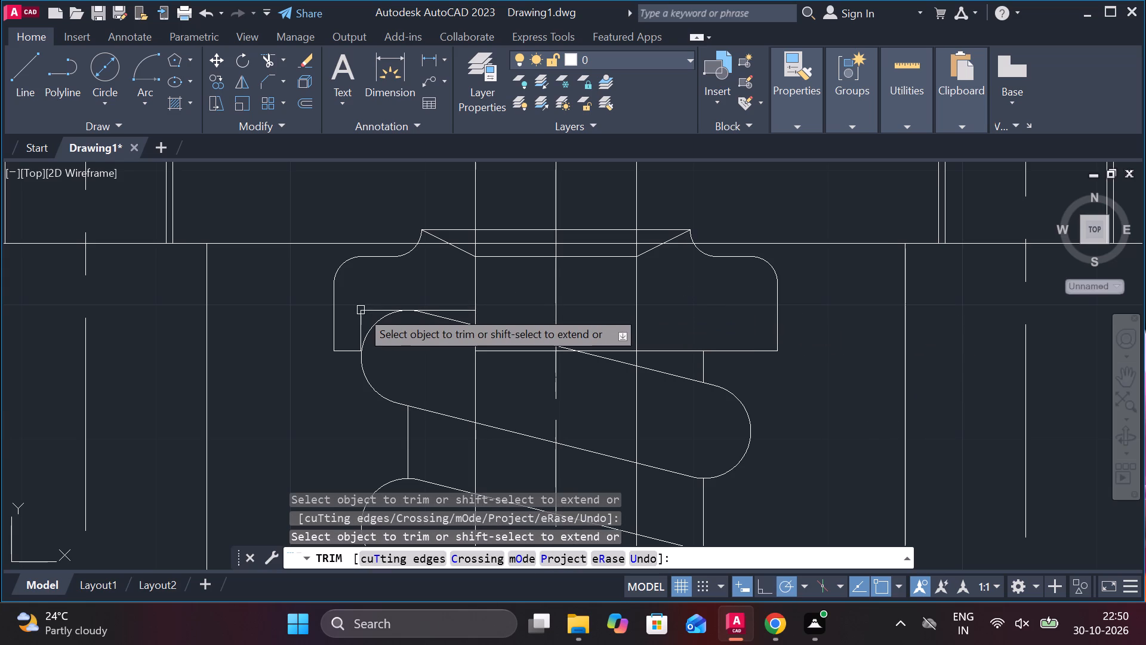
click(464, 309)
click(377, 307)
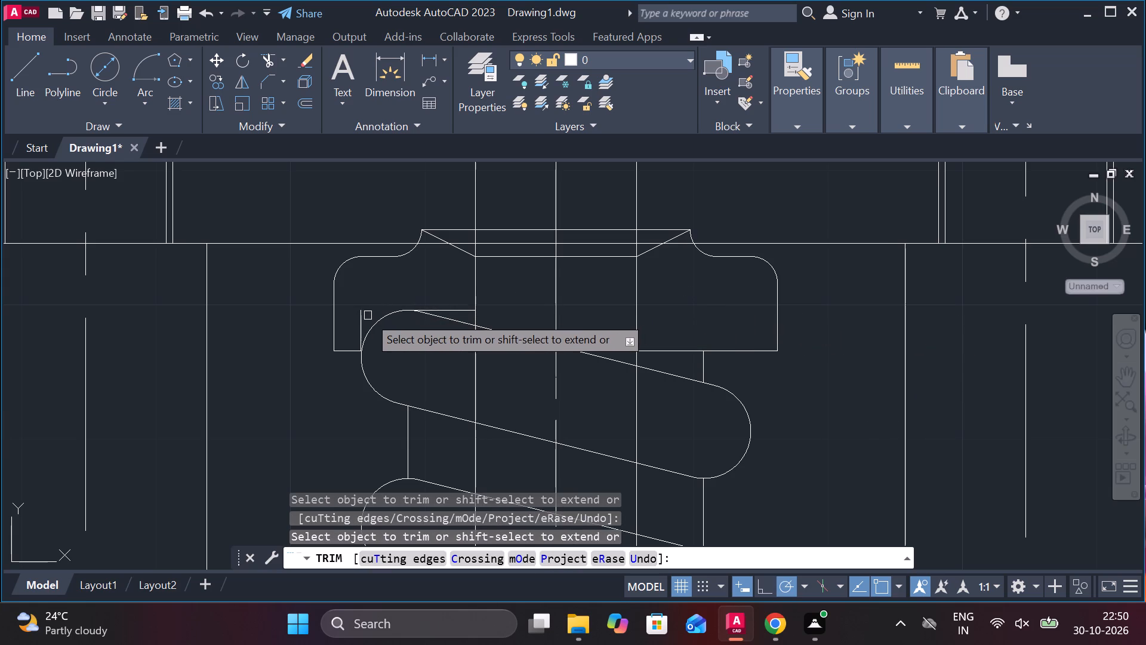
click(363, 315)
click(465, 307)
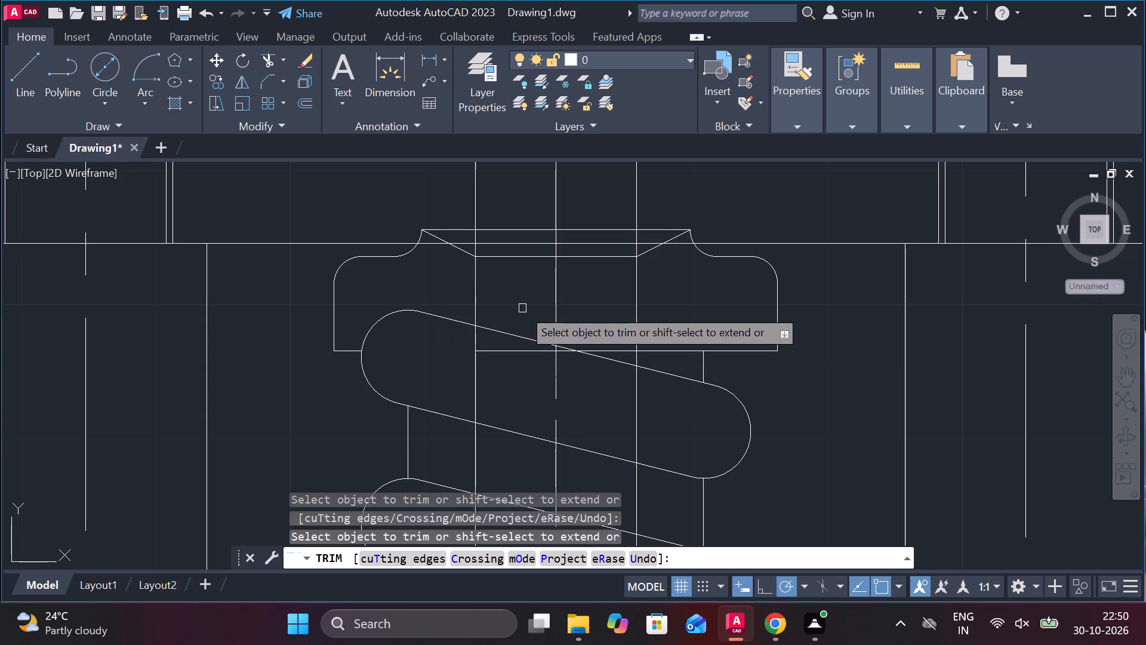
key(Escape)
Stretch the left end of the spring cap's bottom edge across the top coil to meet the coil's left arc.
click(508, 350)
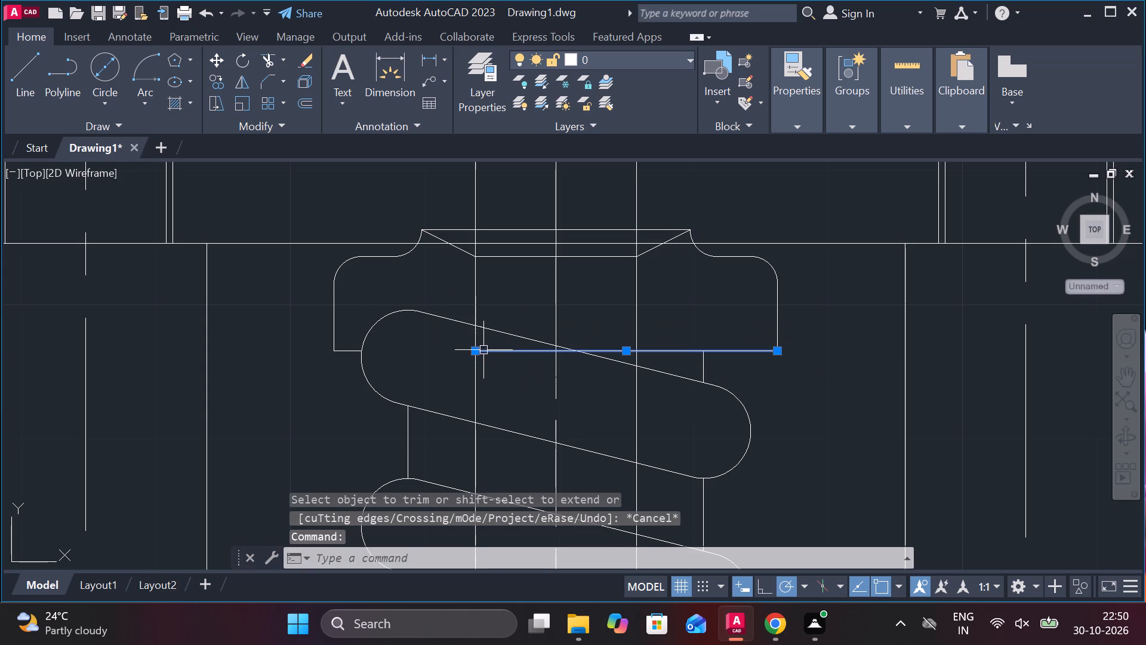
click(475, 350)
click(369, 349)
key(Escape)
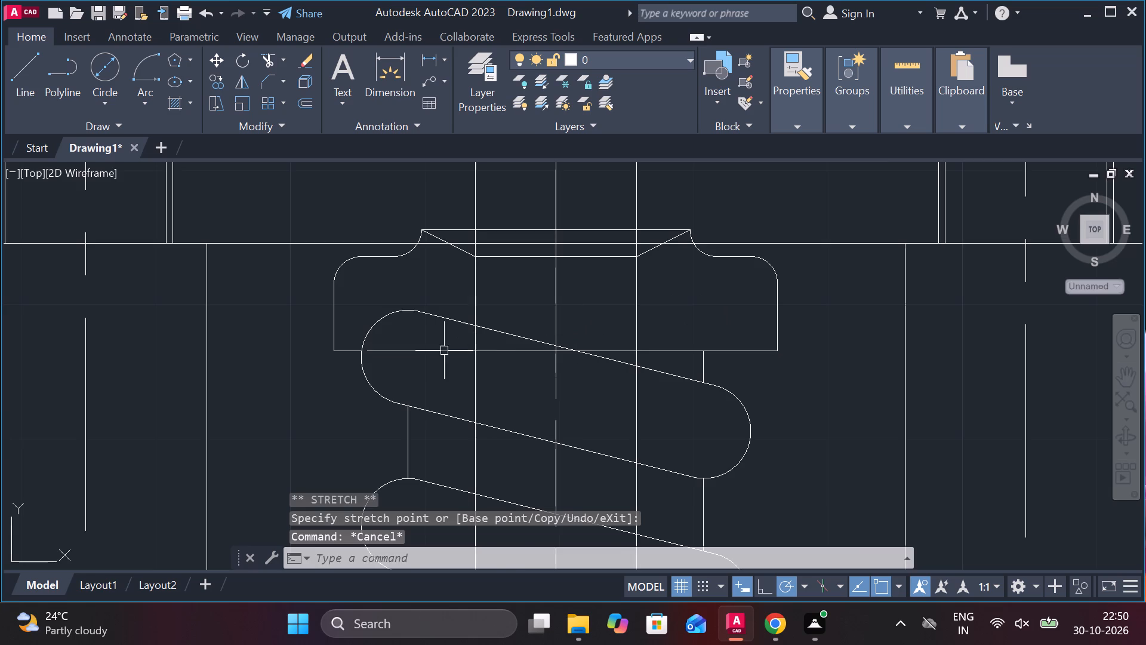
scroll(343, 344, up, 3)
click(502, 366)
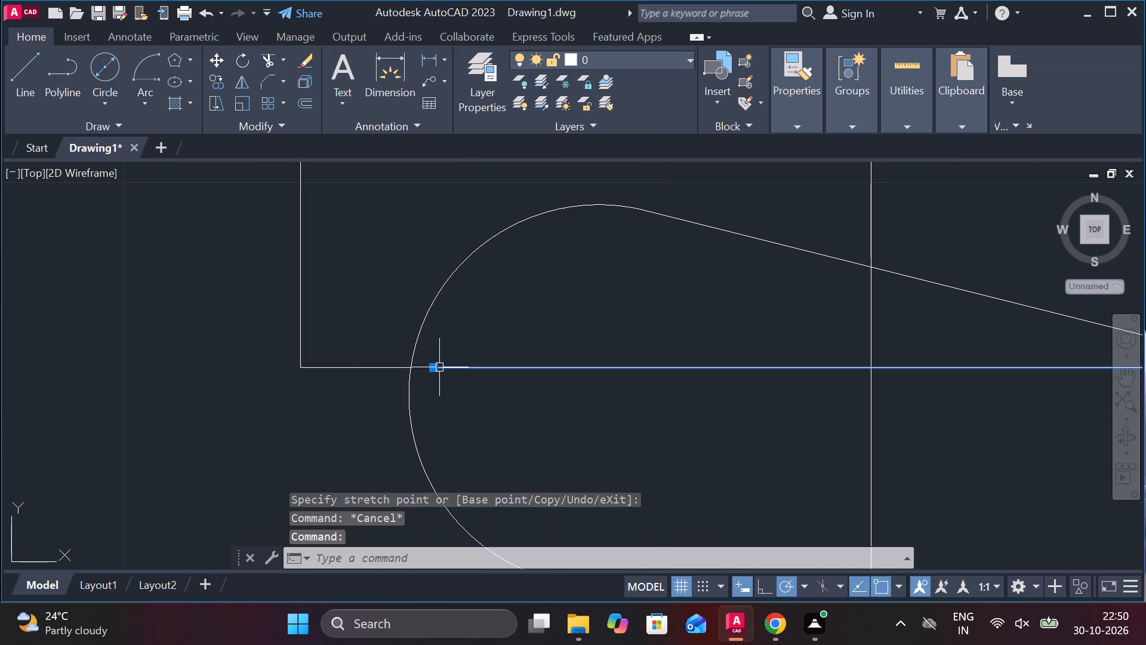
click(437, 367)
click(409, 372)
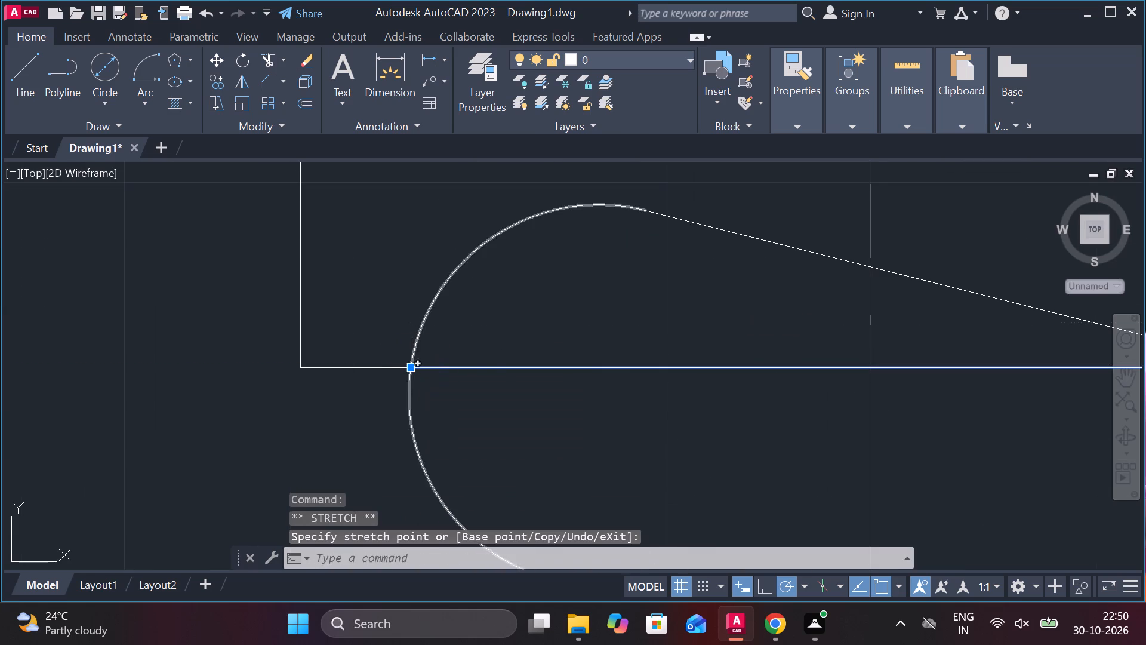
scroll(500, 349, down, 2)
key(Escape)
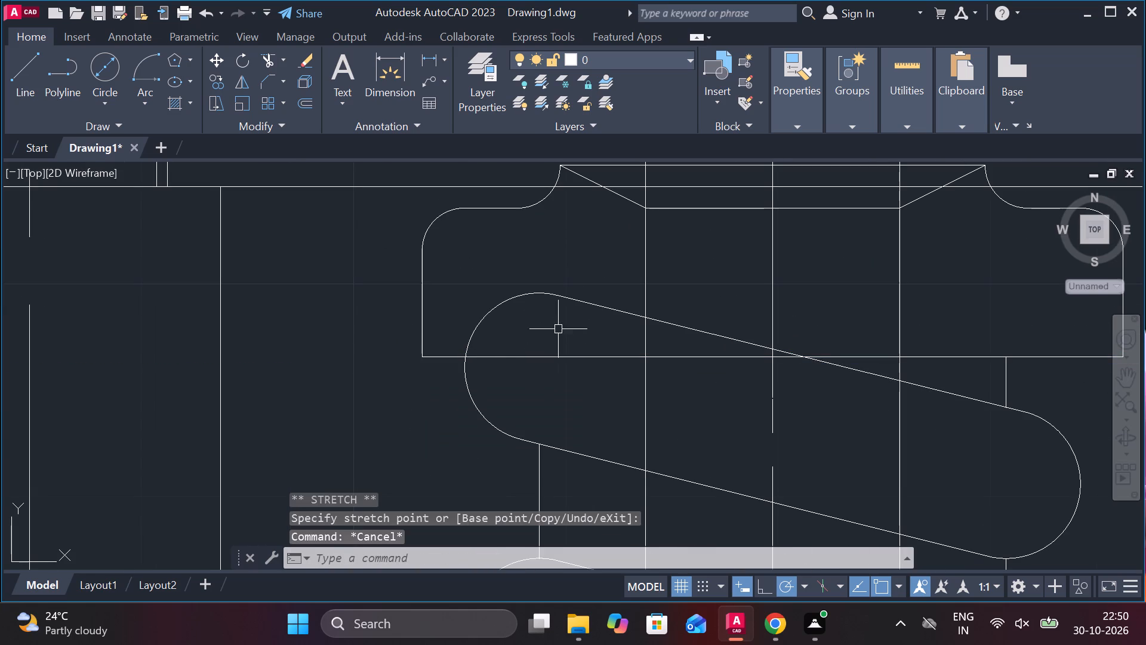
Trim the top coil's left arc and upper sloping line where they lie inside the spring cap.
text(tr)
key(space)
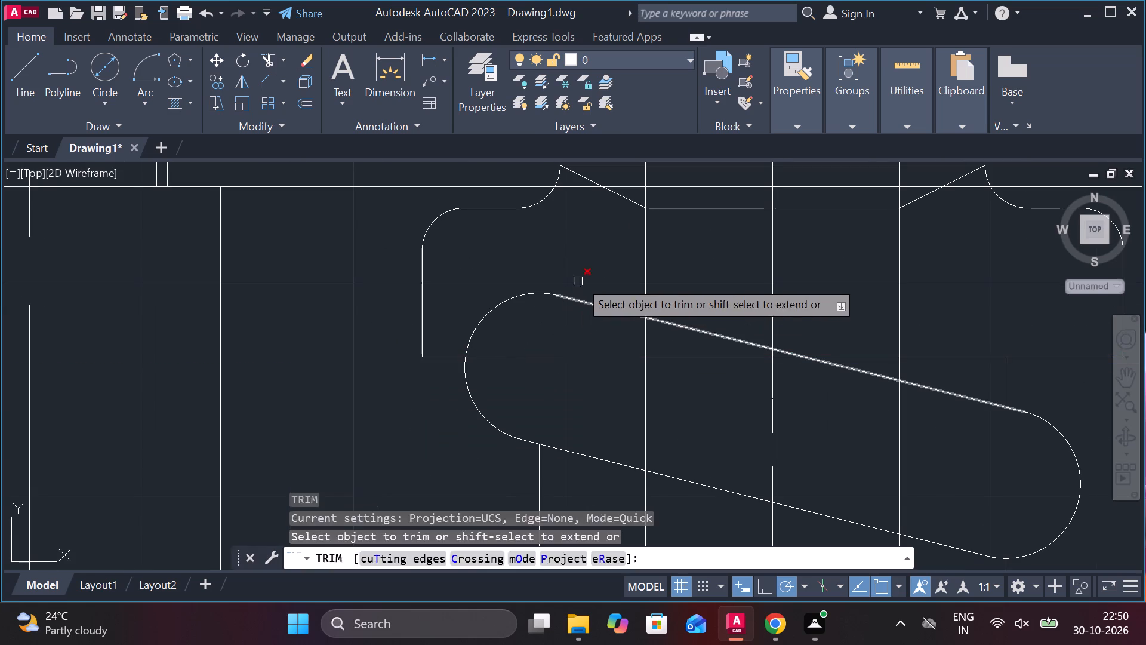
click(583, 269)
click(483, 318)
click(580, 304)
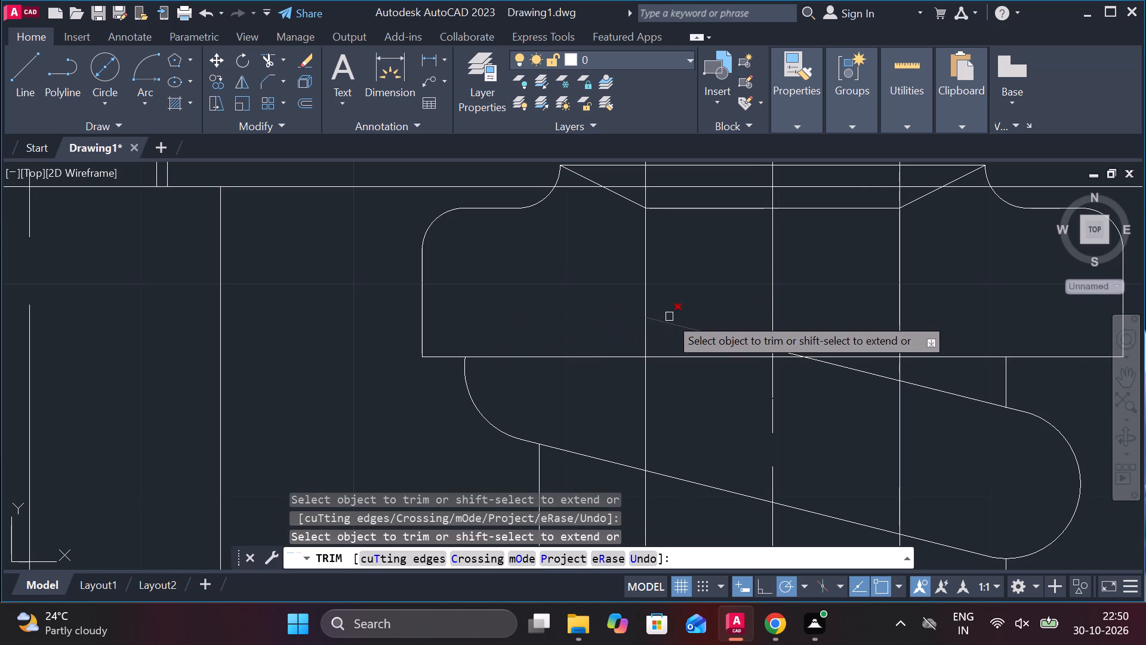
click(674, 317)
click(674, 335)
scroll(800, 347, up, 3)
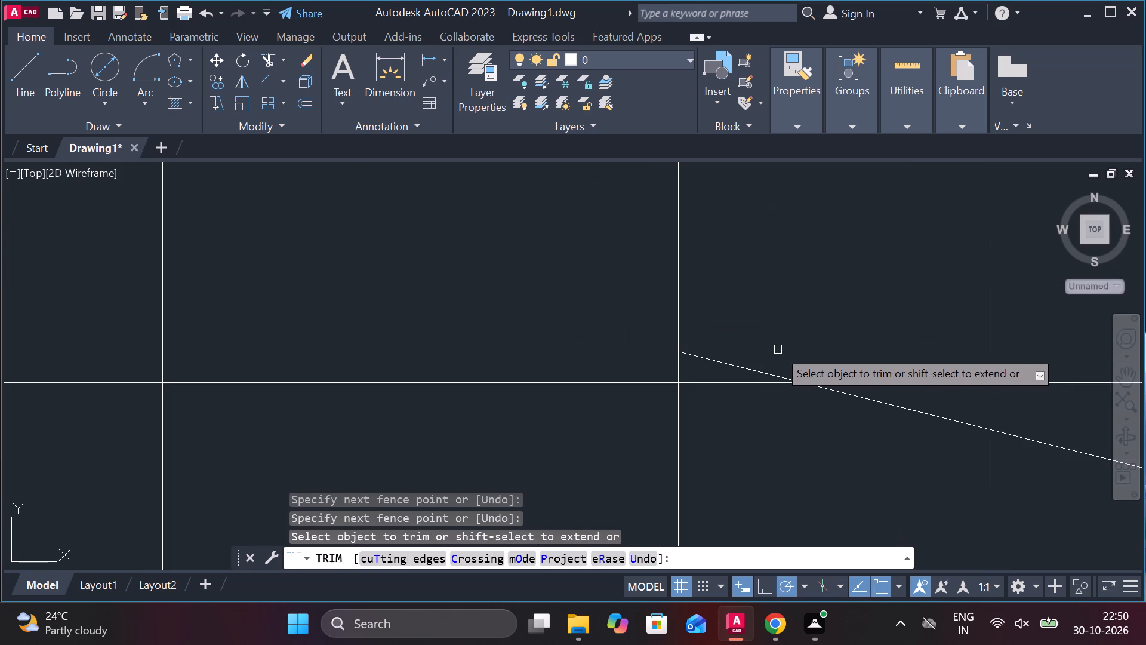
click(722, 361)
Trim the spindle's top edge and both its sides inside the flange above the spring cap.
scroll(733, 357, down, 5)
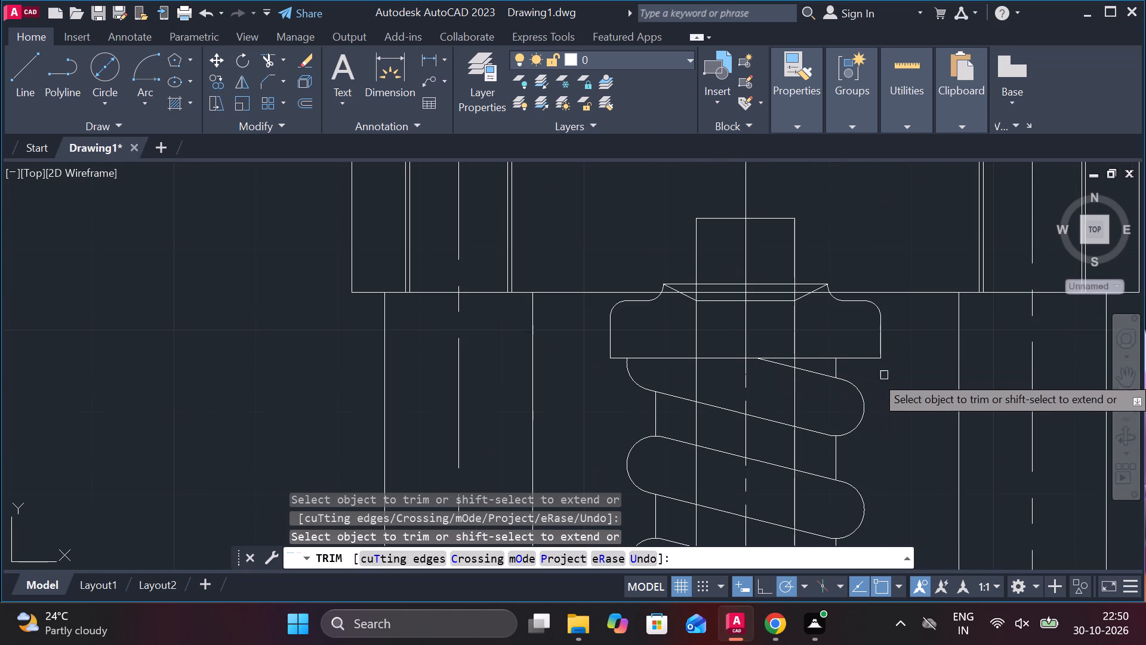
scroll(905, 397, down, 1)
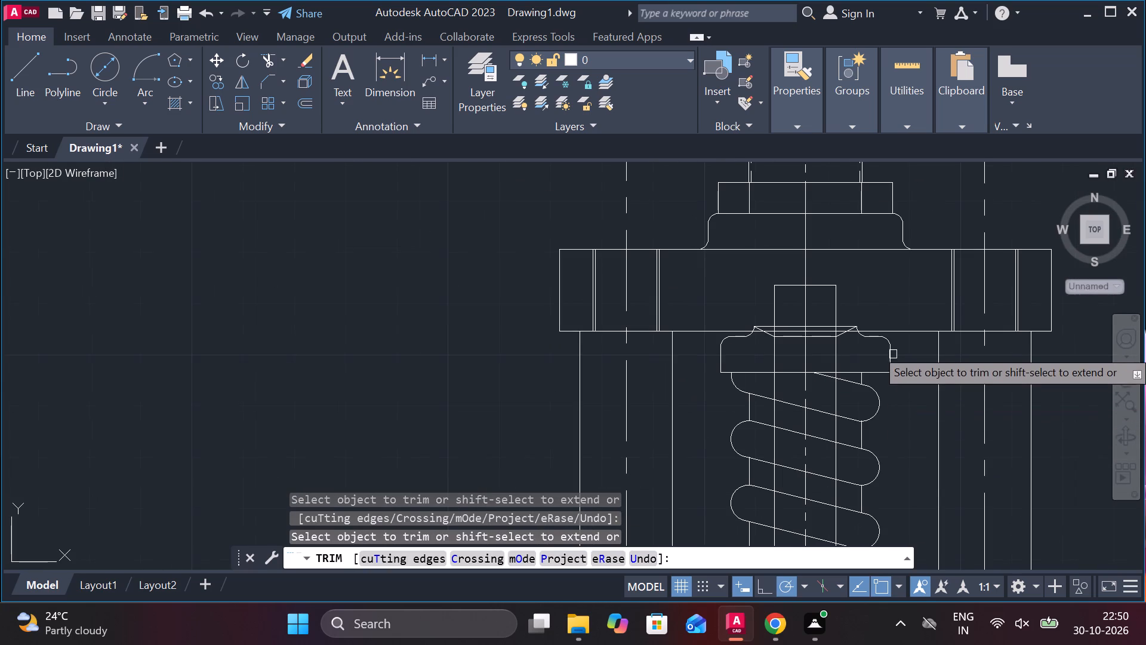
click(820, 282)
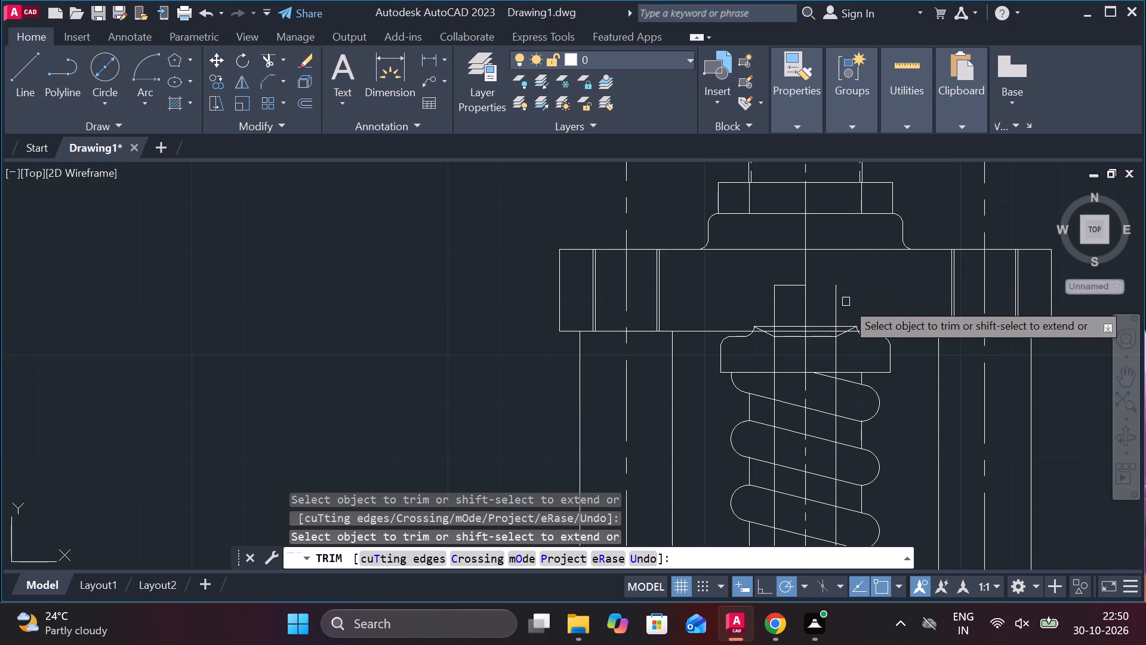
click(846, 303)
click(833, 299)
scroll(839, 305, up, 2)
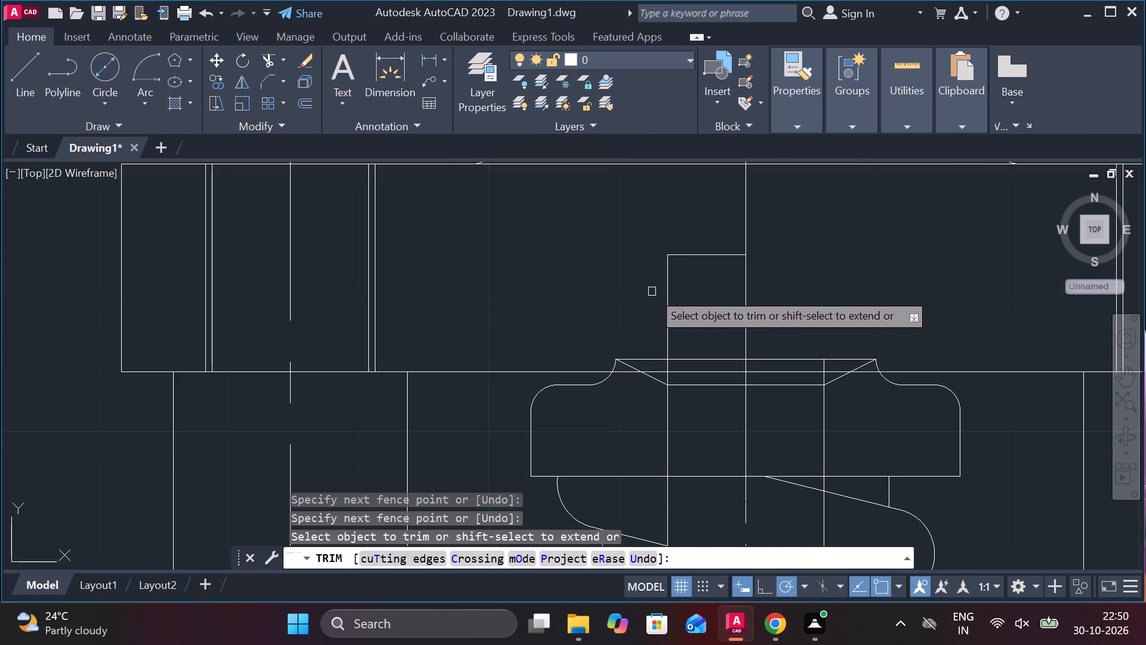
click(652, 291)
click(689, 261)
click(692, 257)
Trim the cap's top edge, neck arcs, recess slants and remaining spindle edge above the flange's bottom line.
scroll(636, 365, up, 1)
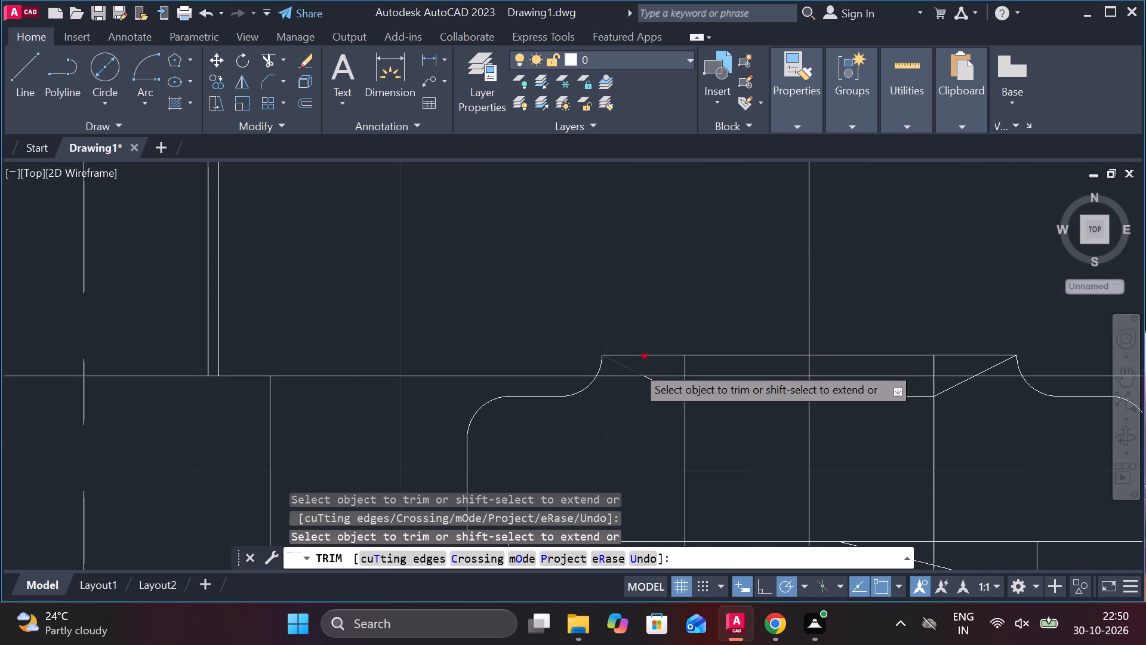
click(600, 361)
click(624, 357)
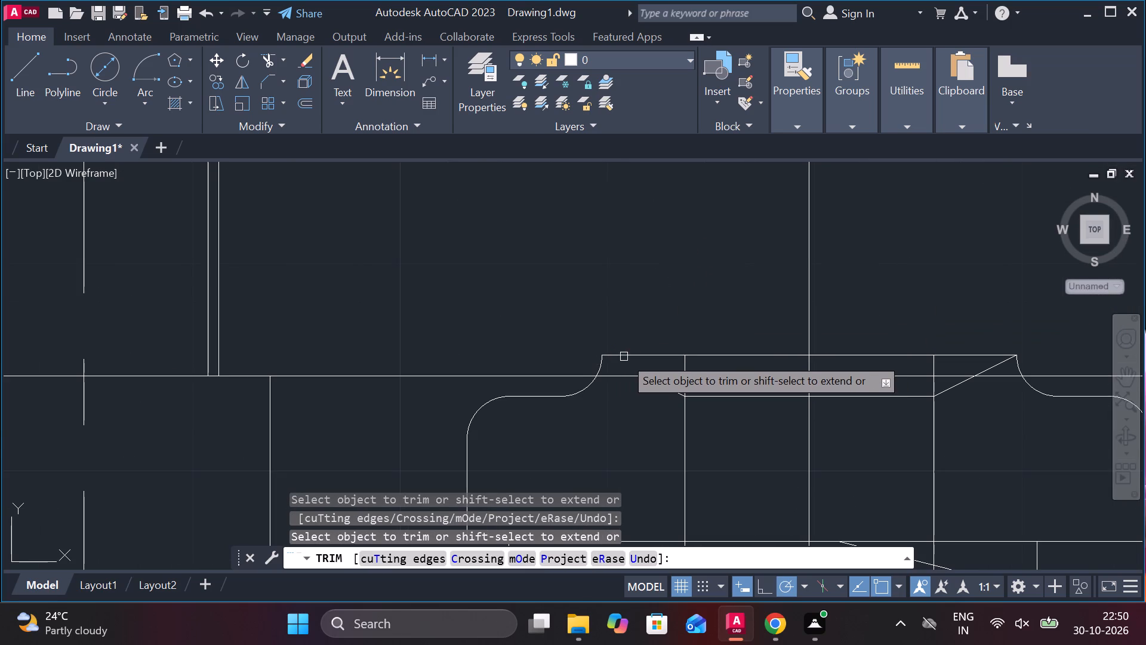
click(613, 358)
click(592, 360)
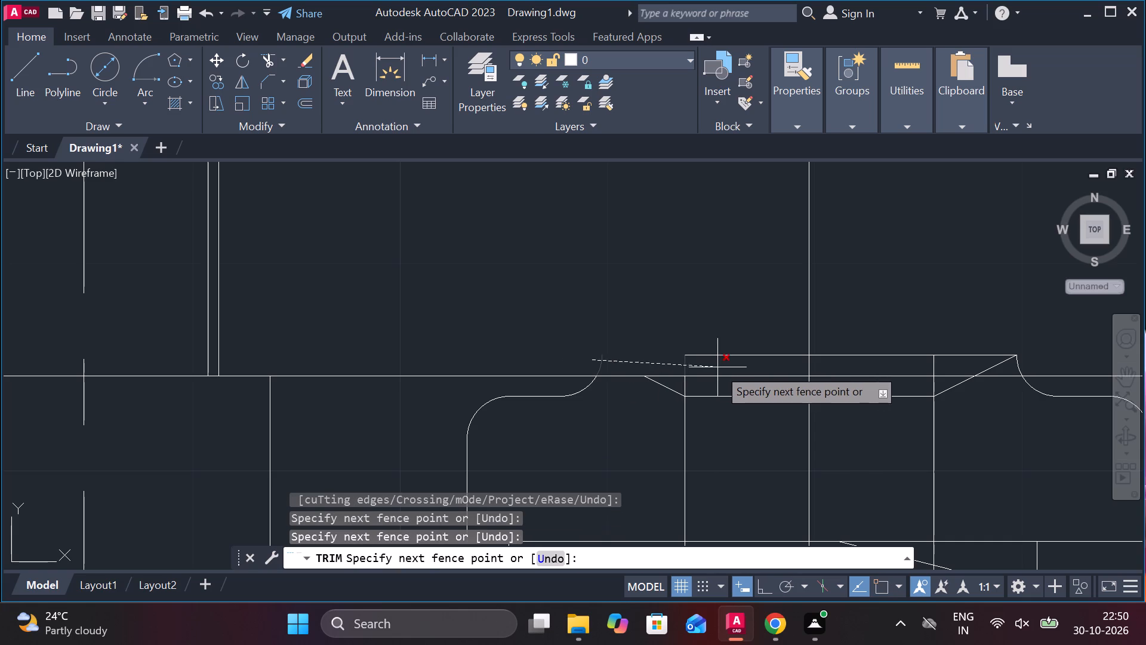
click(717, 367)
click(716, 356)
click(720, 354)
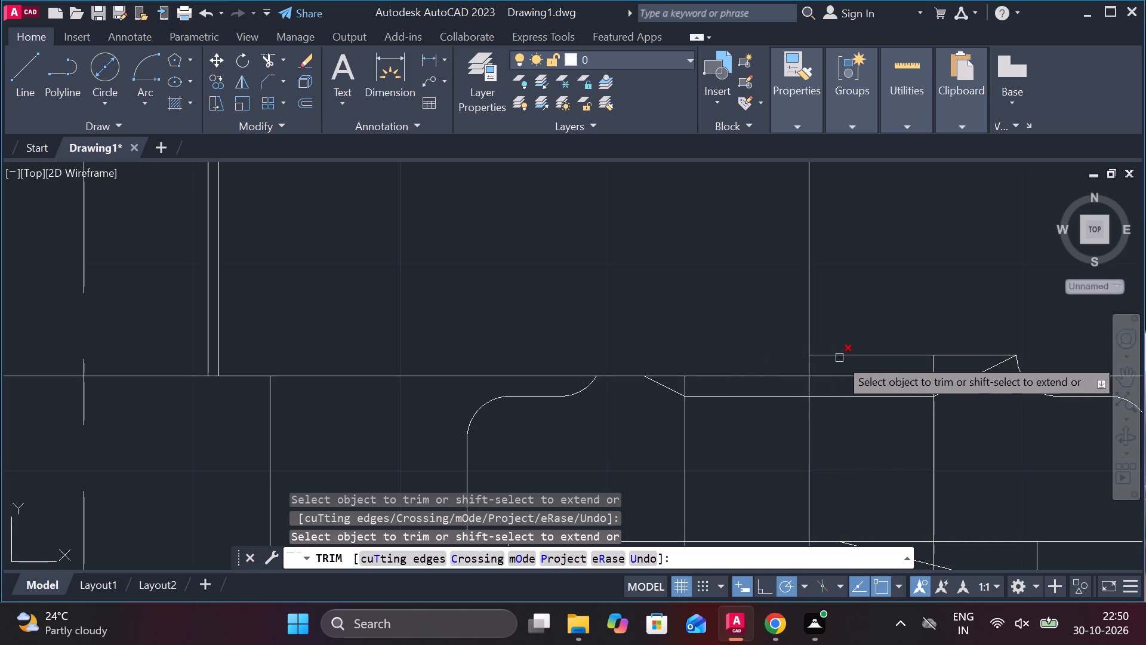
click(844, 358)
click(907, 354)
click(952, 356)
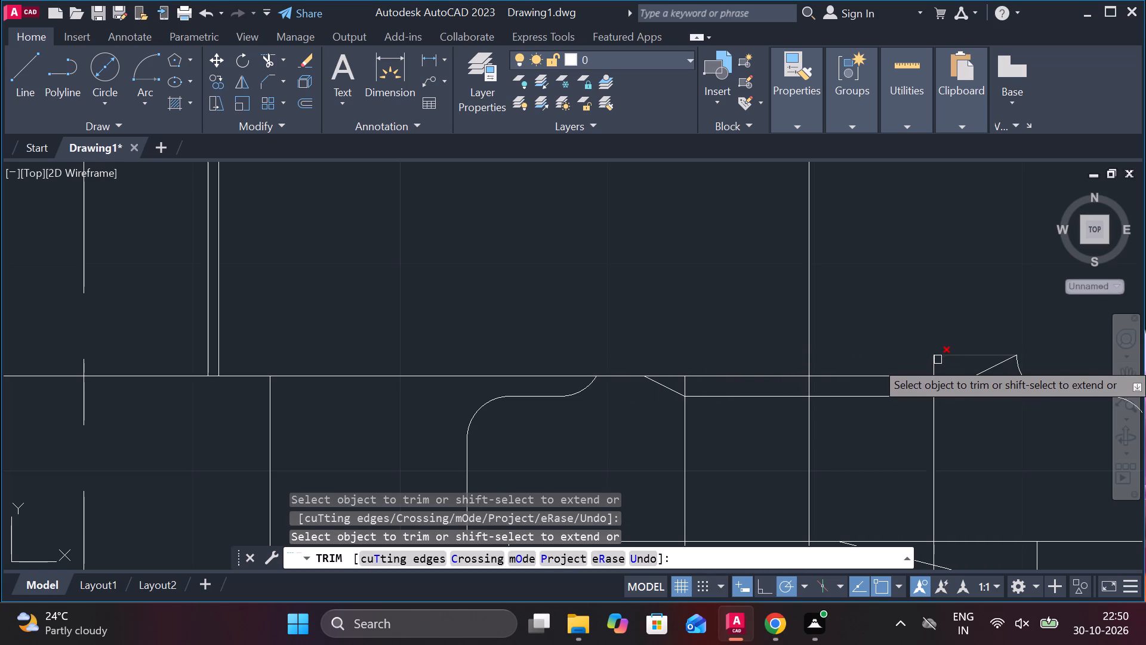
click(935, 361)
click(978, 357)
click(1001, 364)
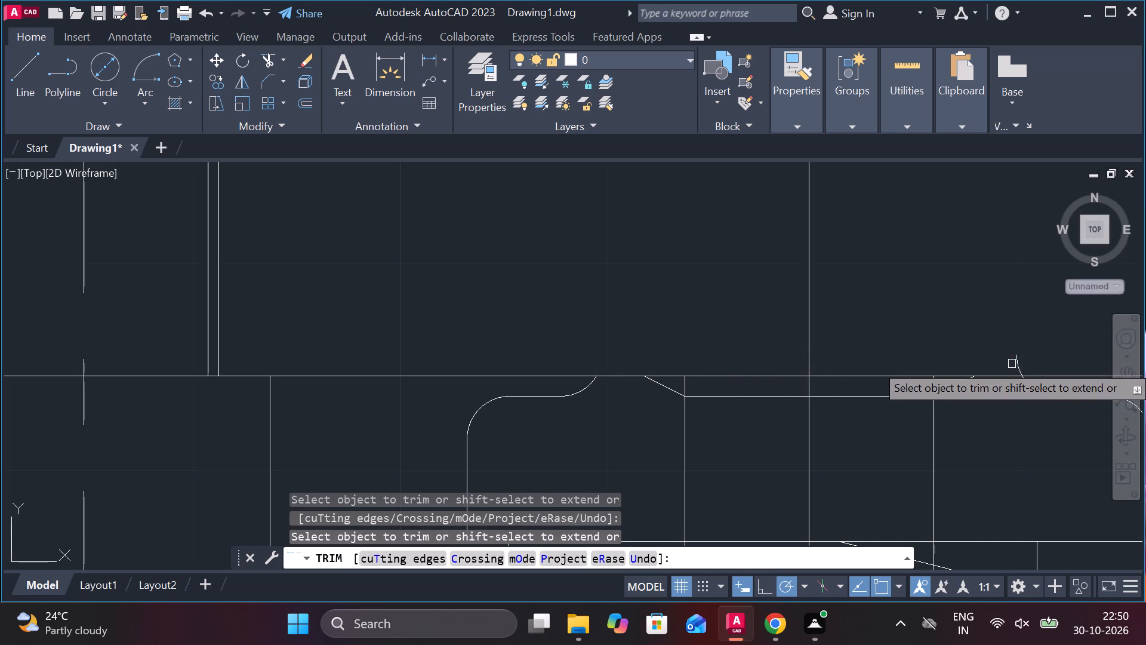
click(1019, 364)
Trim the leftover slanted recess lines on both sides of the spindle below the flange, and finish trimming.
scroll(1012, 357, down, 1)
middle_drag(1009, 349, 694, 244)
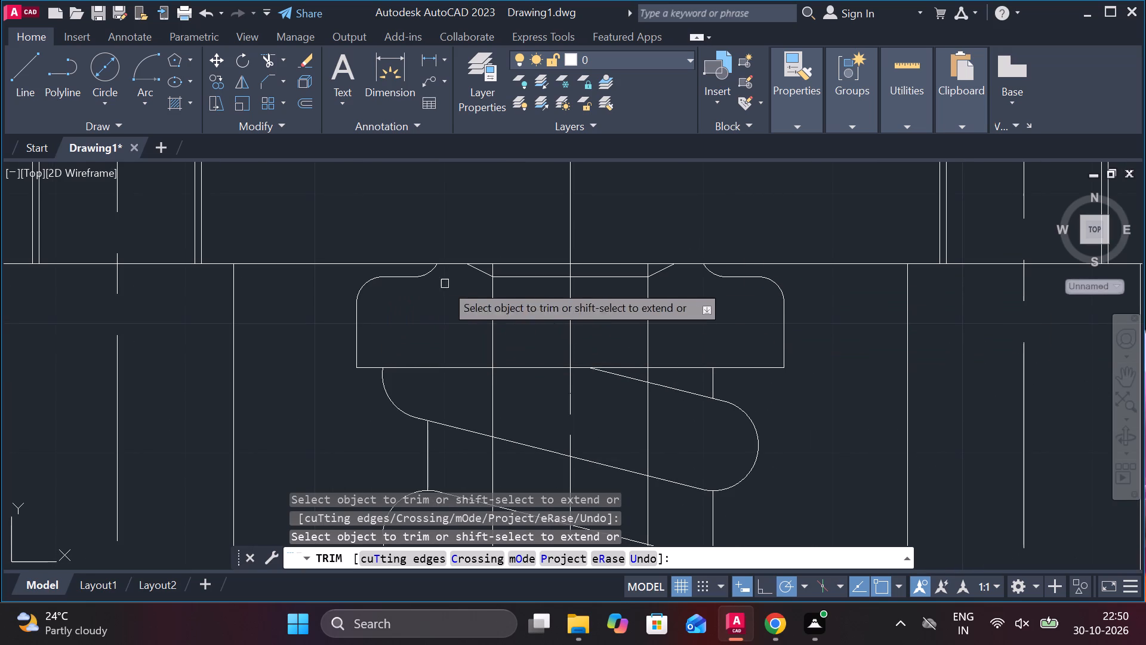
click(483, 270)
click(666, 275)
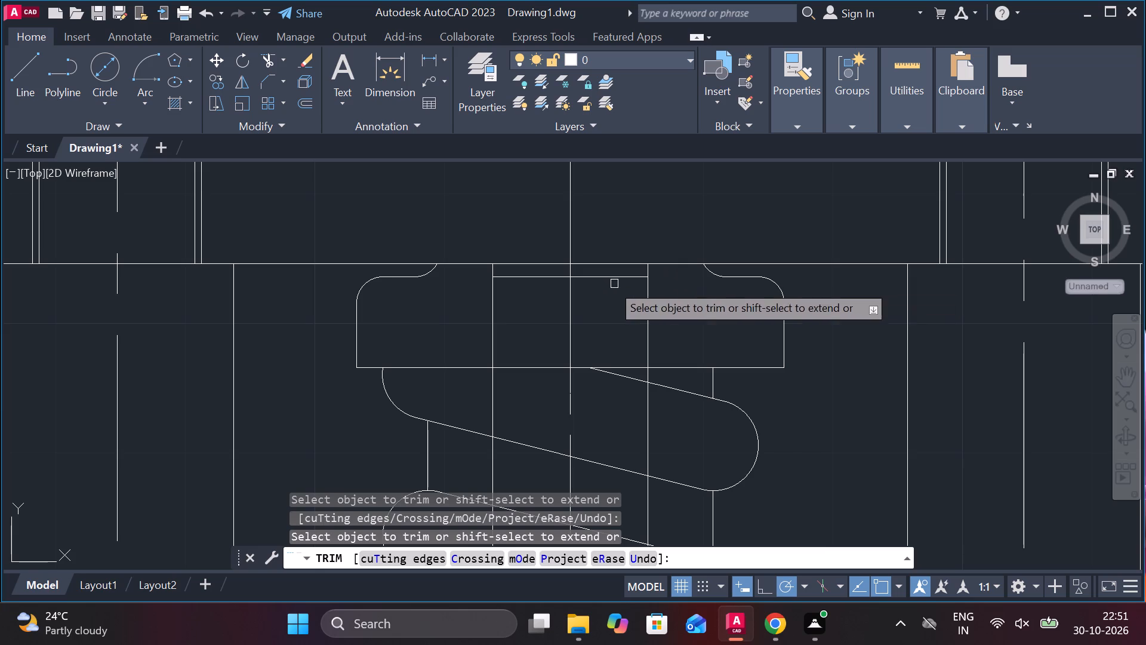
key(Escape)
Extend the cap's left shoulder line and the recess's bottom line to form a continuous shoulder edge between the neck arcs.
text(ex)
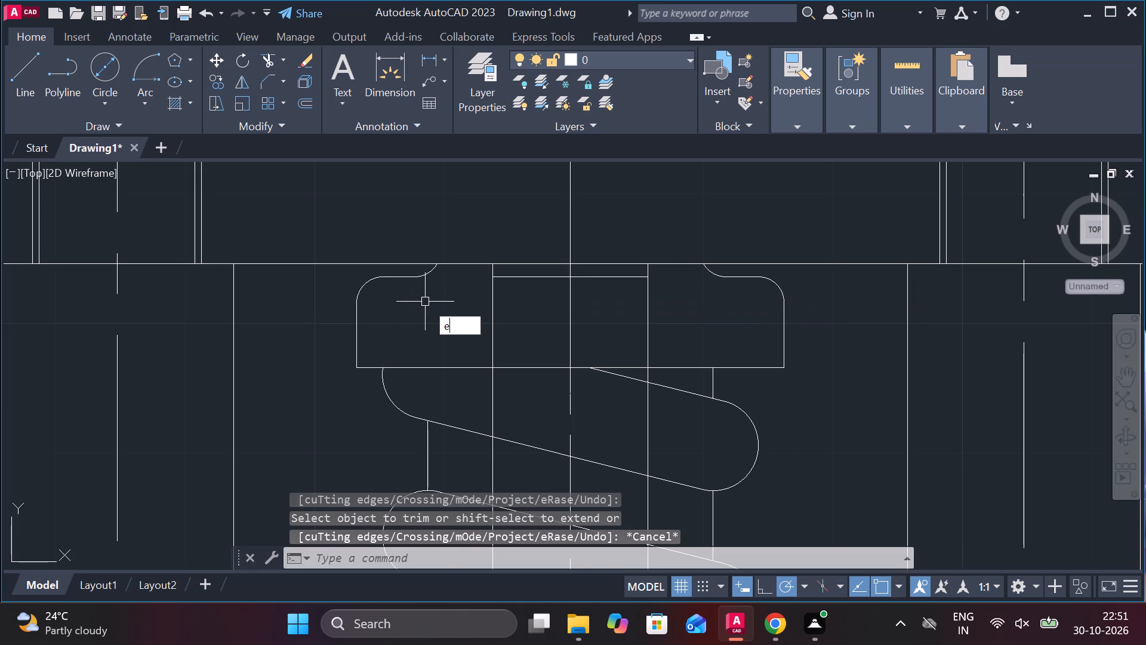
key(space)
click(406, 277)
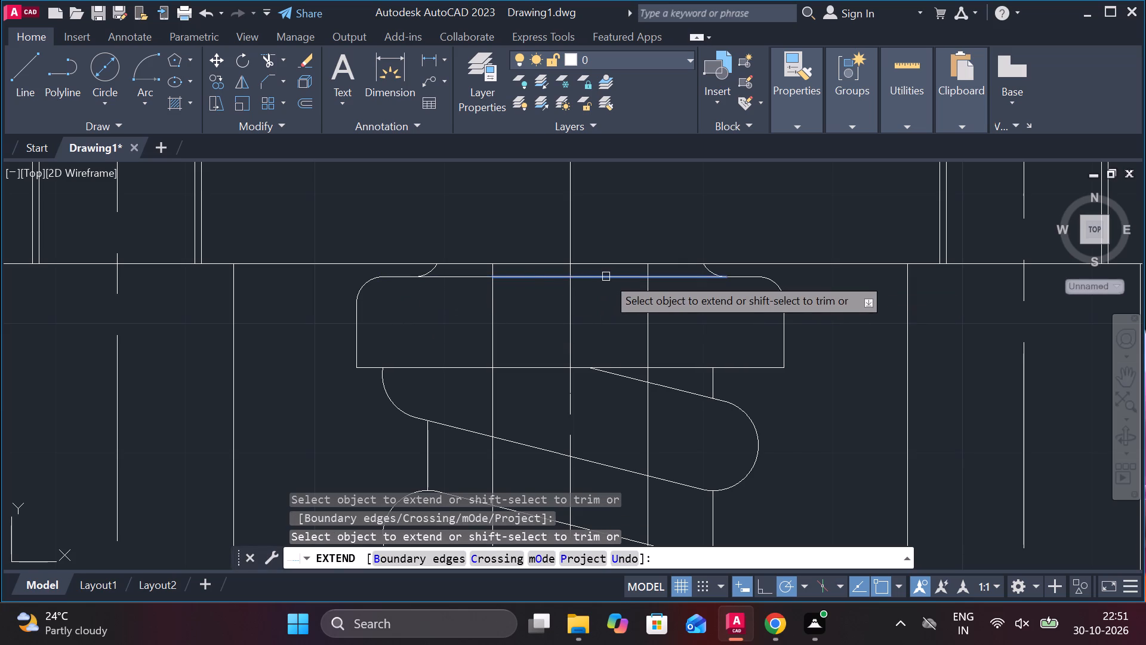
click(611, 277)
scroll(671, 284, up, 2)
scroll(682, 295, down, 1)
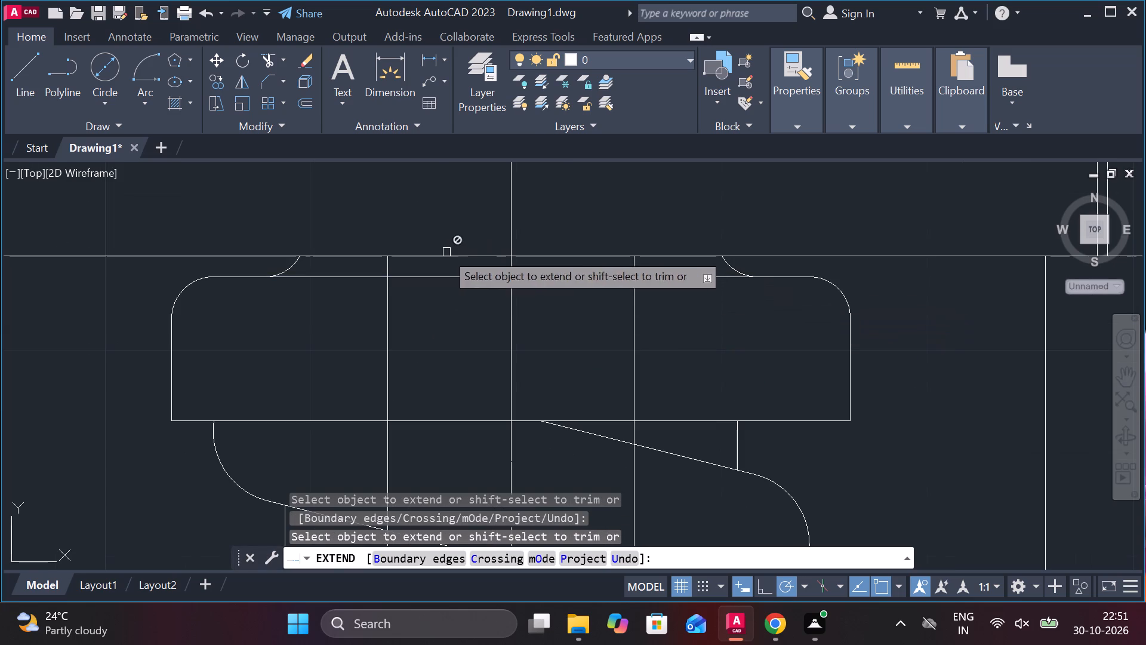
middle_drag(448, 249, 547, 318)
key(Escape)
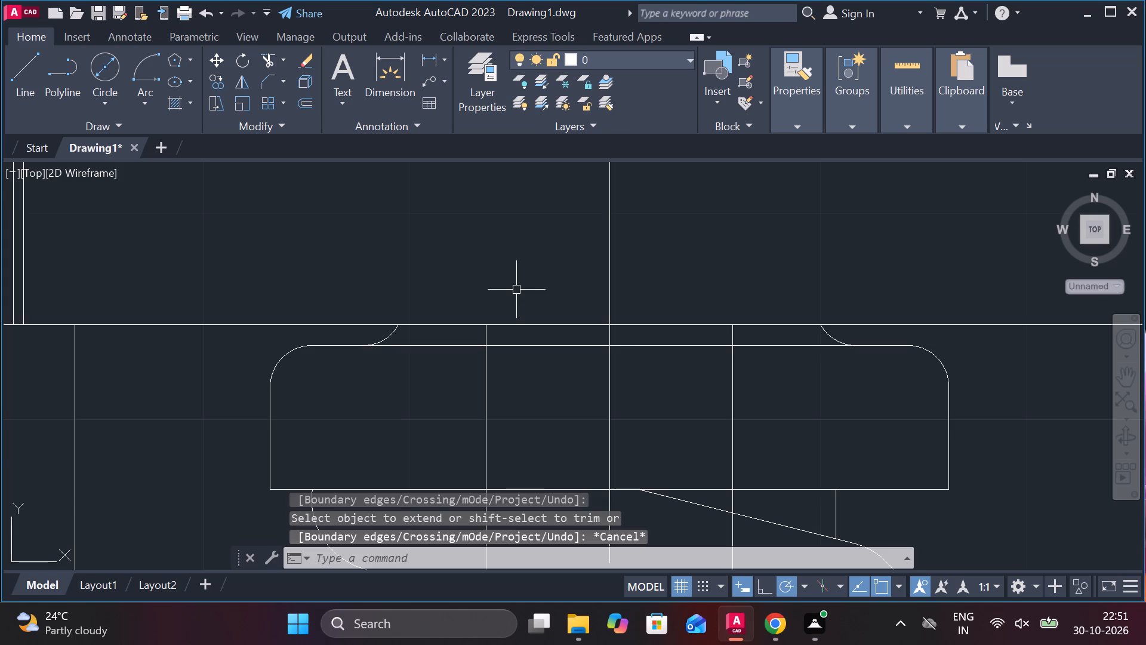
Draw a horizontal line between the cap's left and right neck arcs, just below the flange's bottom line.
key(l)
key(Return)
scroll(422, 349, up, 3)
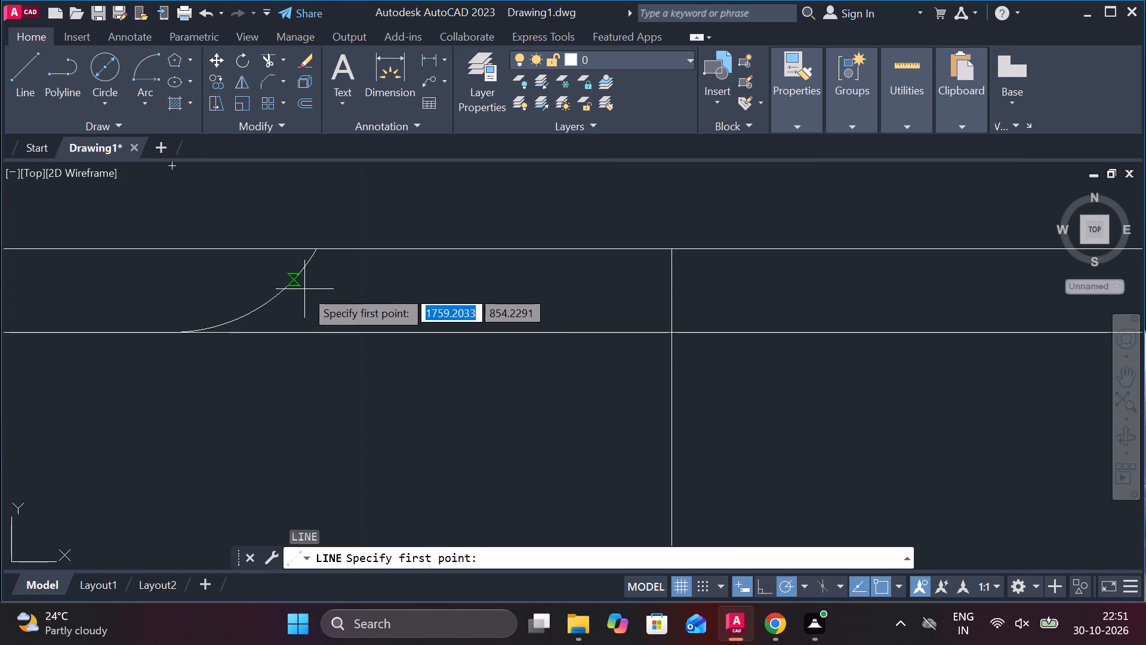
click(304, 289)
scroll(499, 292, down, 2)
middle_drag(796, 295, 703, 330)
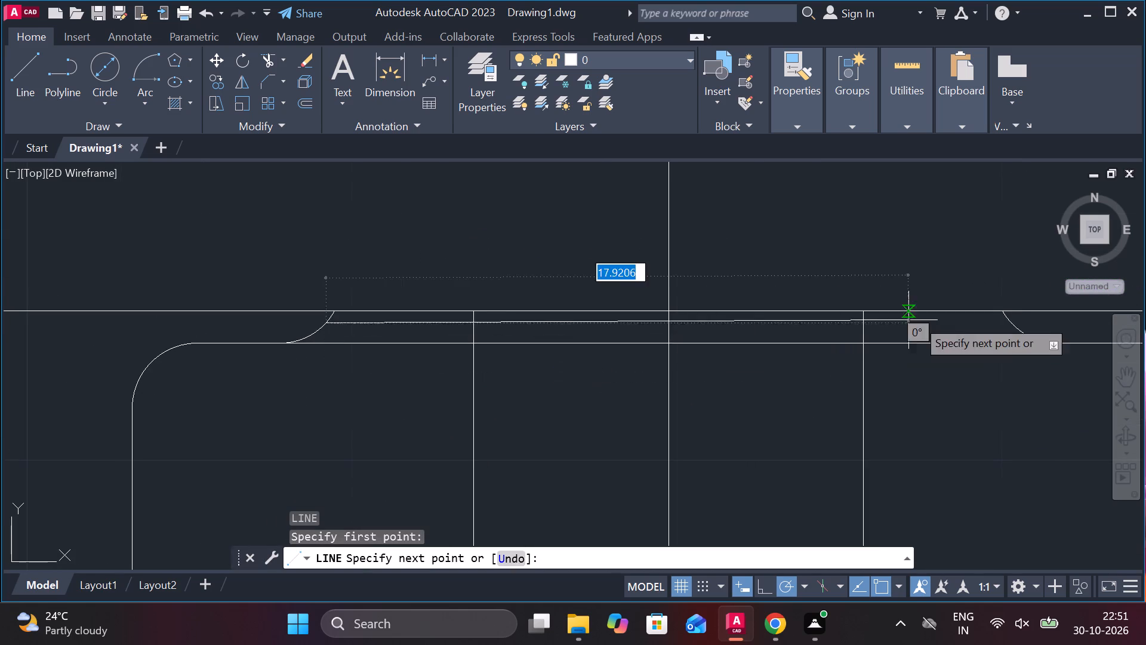
click(1019, 322)
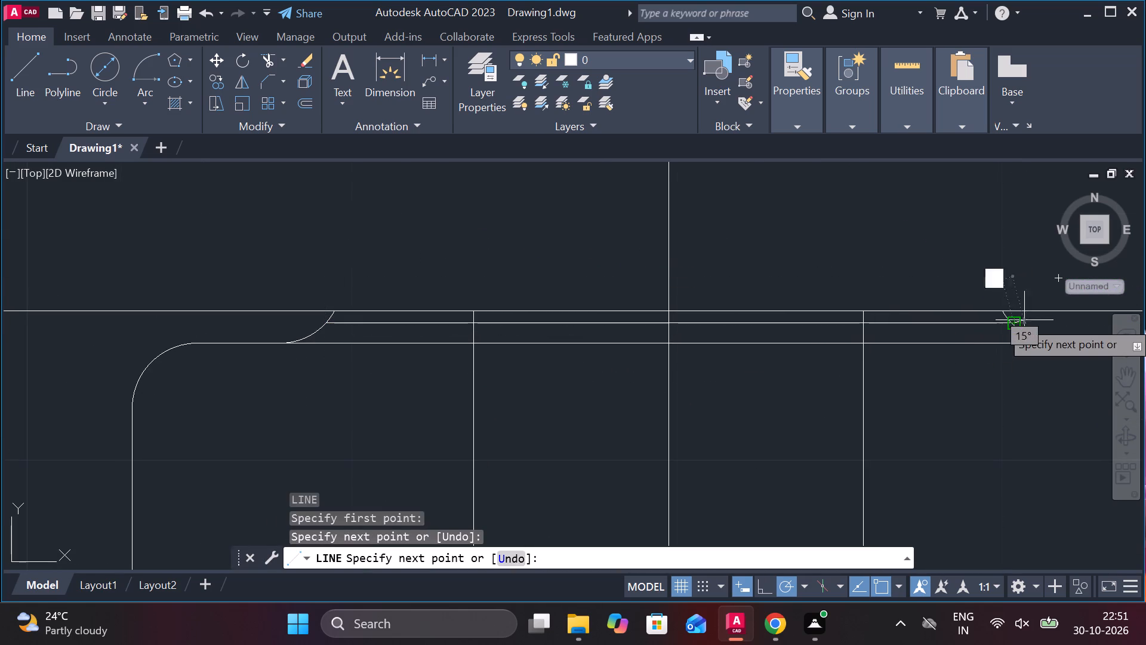
key(Escape)
Trim the spindle's two edges where they cross the top three coils of the spring.
scroll(1043, 325, down, 3)
middle_drag(1043, 367, 789, 278)
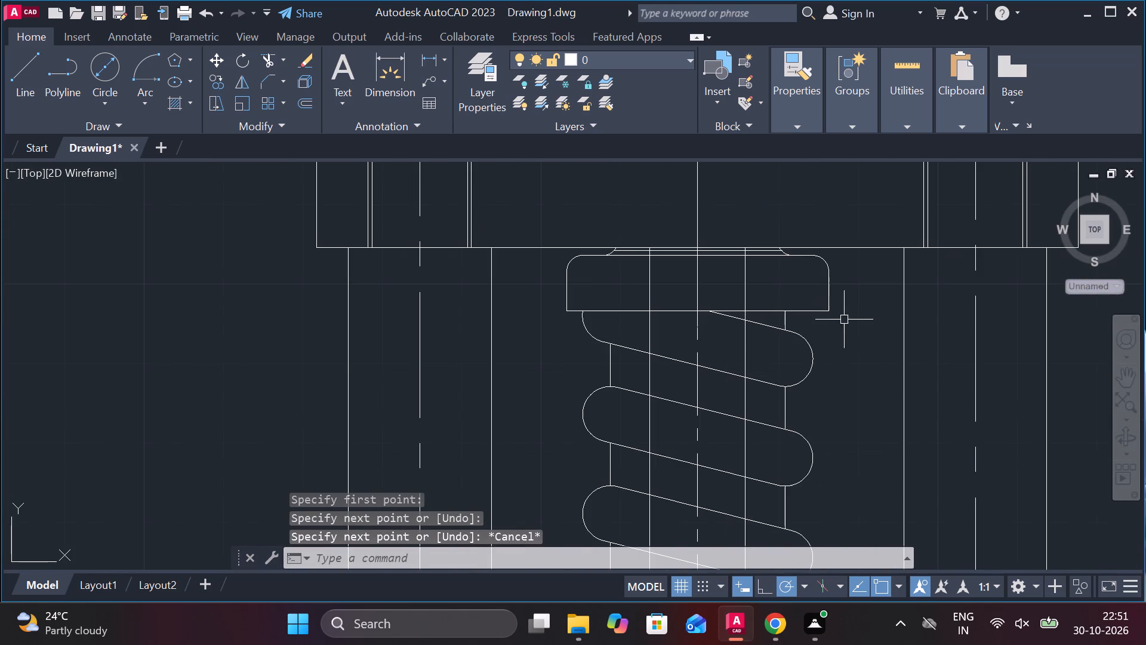
middle_drag(842, 368, 760, 322)
scroll(636, 305, up, 1)
scroll(636, 305, down, 3)
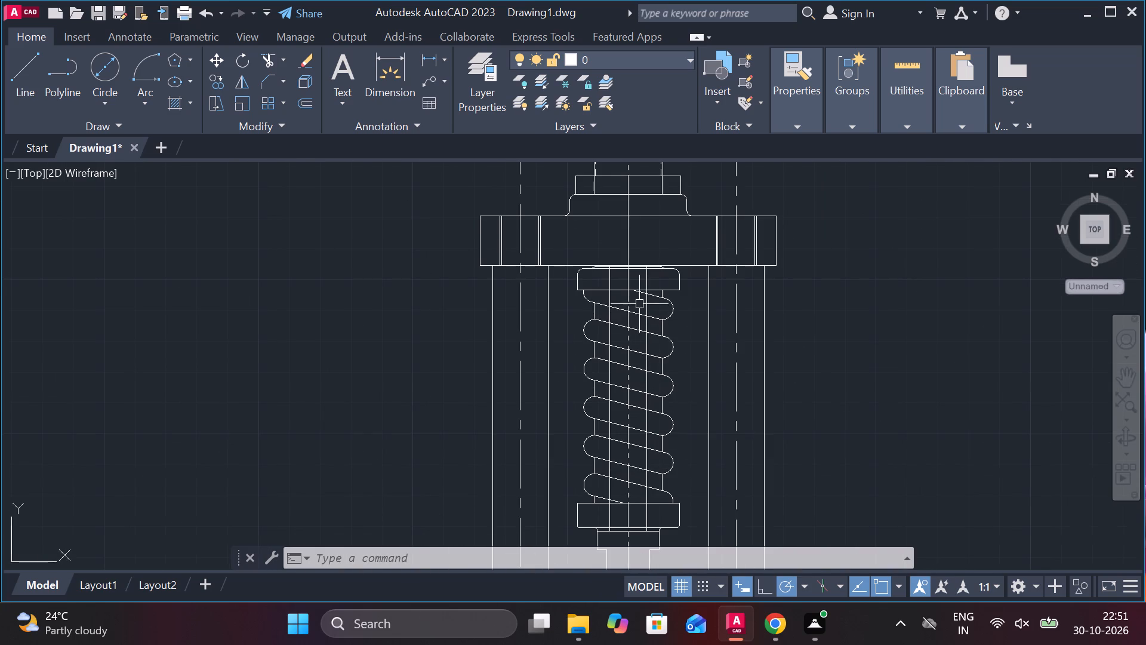
scroll(647, 335, up, 2)
text(tr)
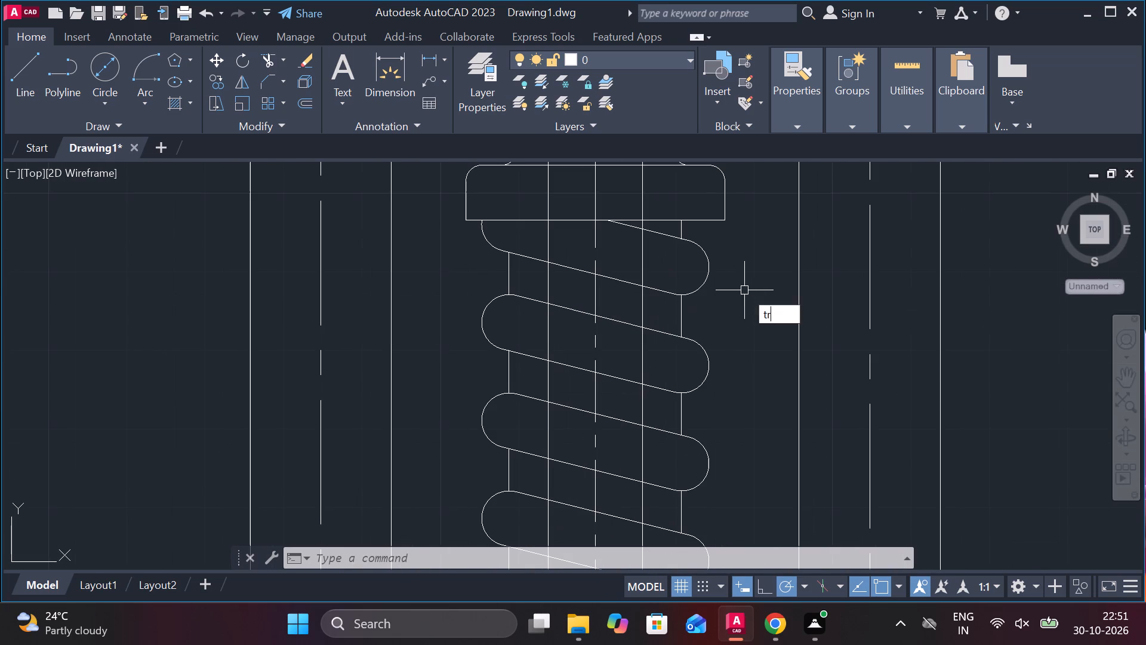
key(space)
middle_drag(611, 188, 631, 216)
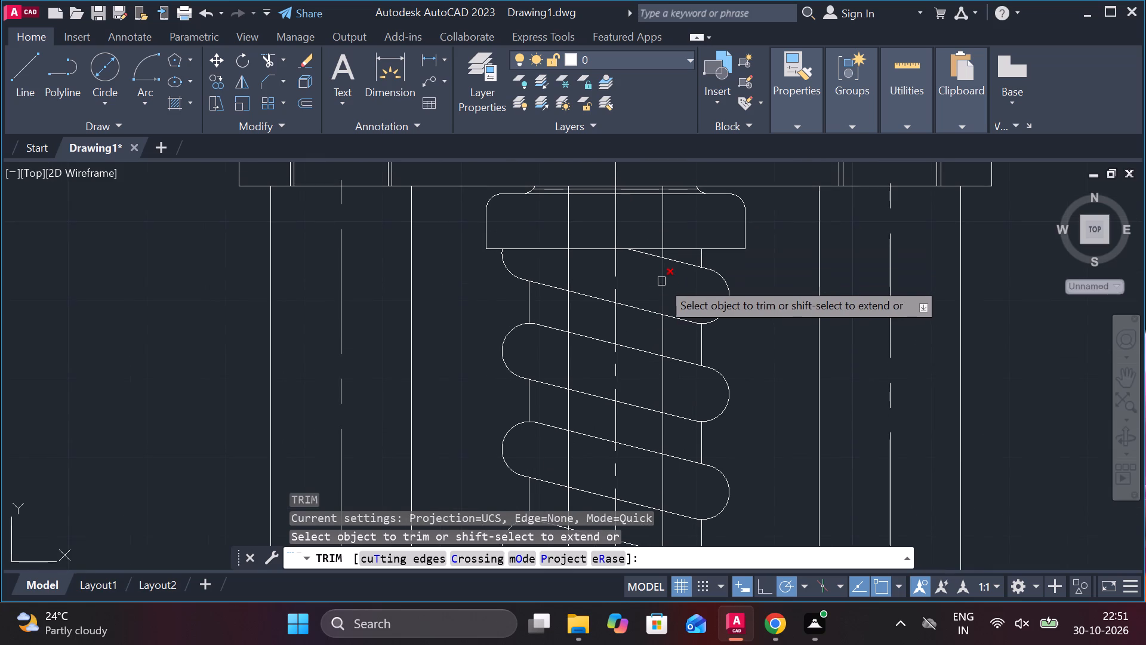
click(661, 281)
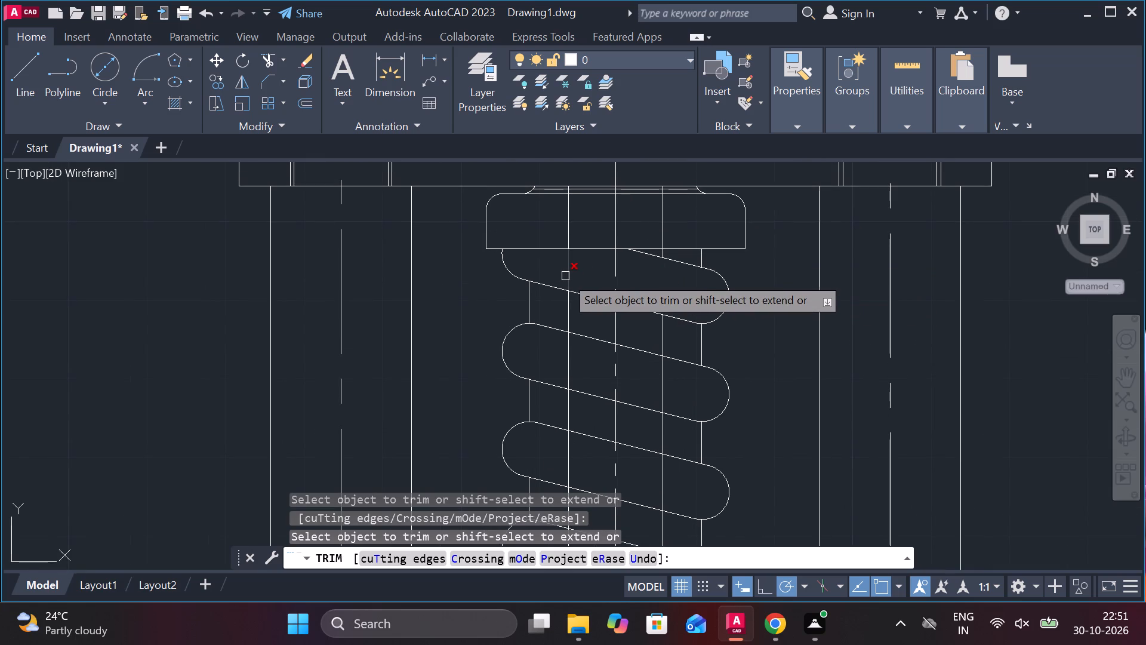
click(565, 276)
click(565, 362)
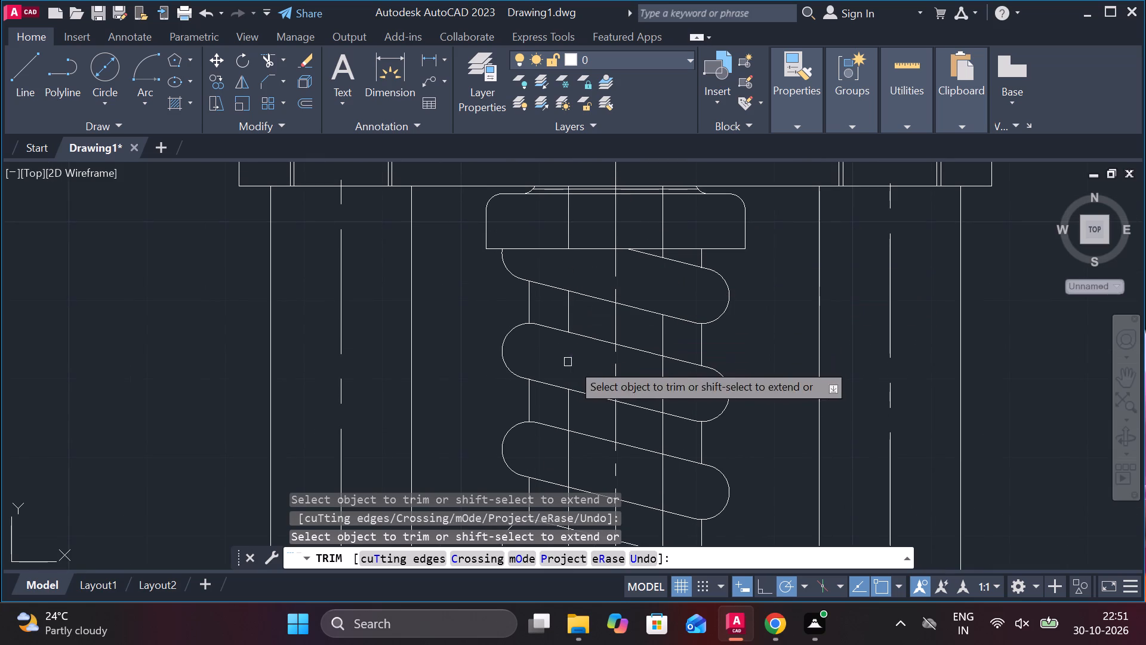
click(666, 382)
click(664, 472)
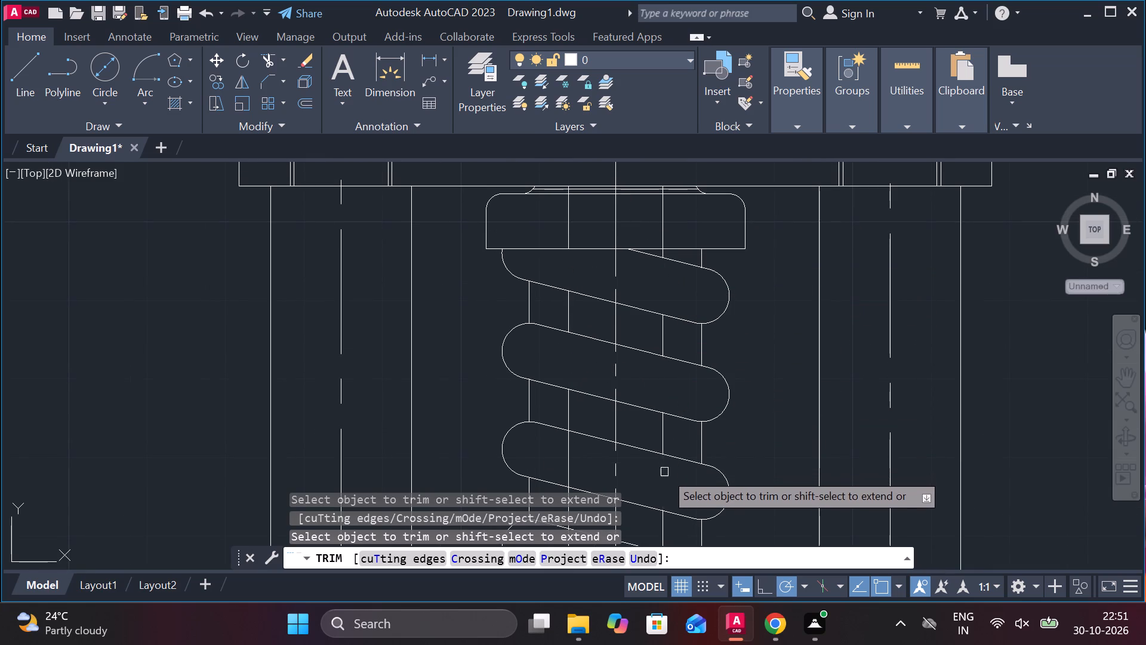
click(564, 463)
Trim the spindle's two edges where they cross the spring's fourth, fifth and lowest coils.
middle_drag(569, 460, 570, 310)
scroll(612, 369, down, 1)
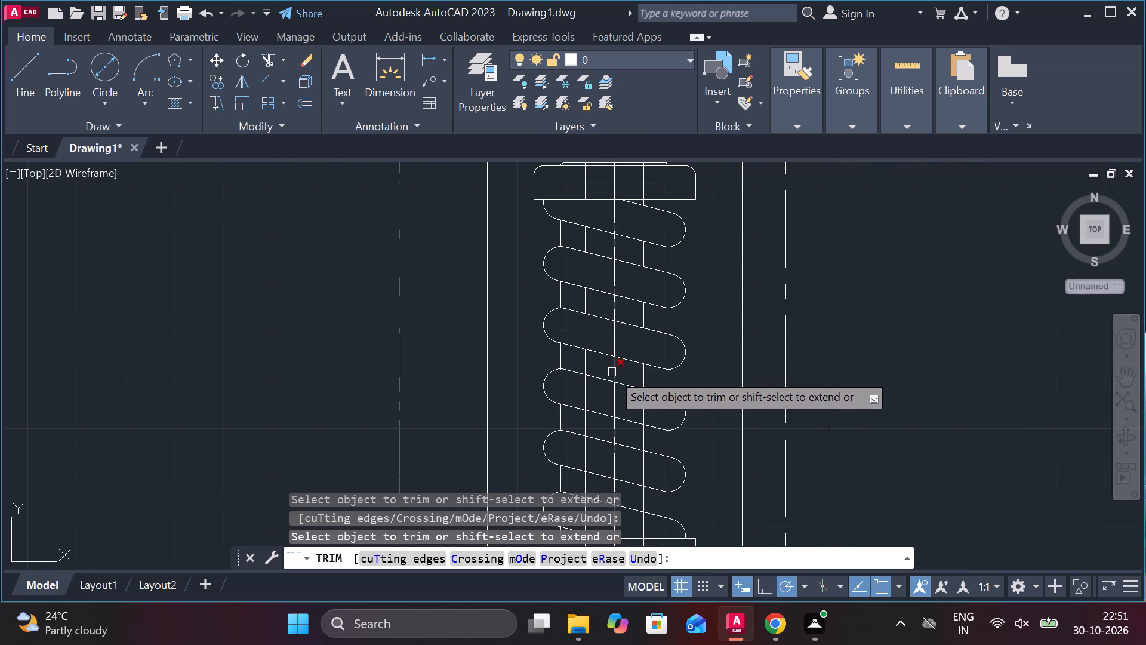
click(586, 401)
click(649, 411)
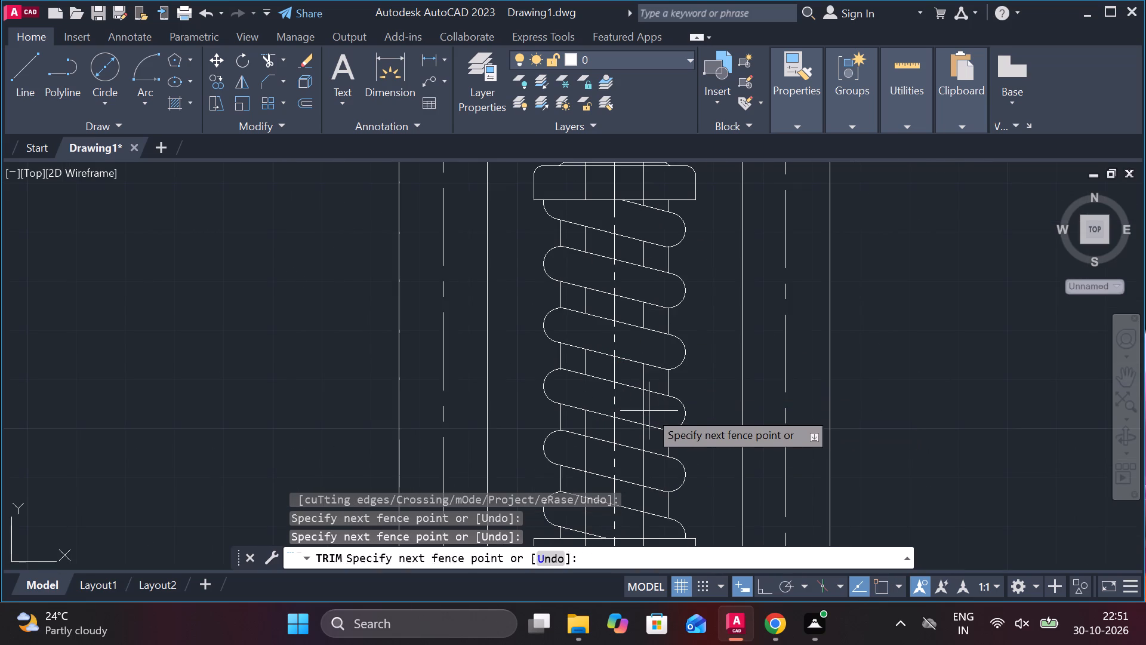
click(637, 406)
middle_drag(643, 406, 632, 319)
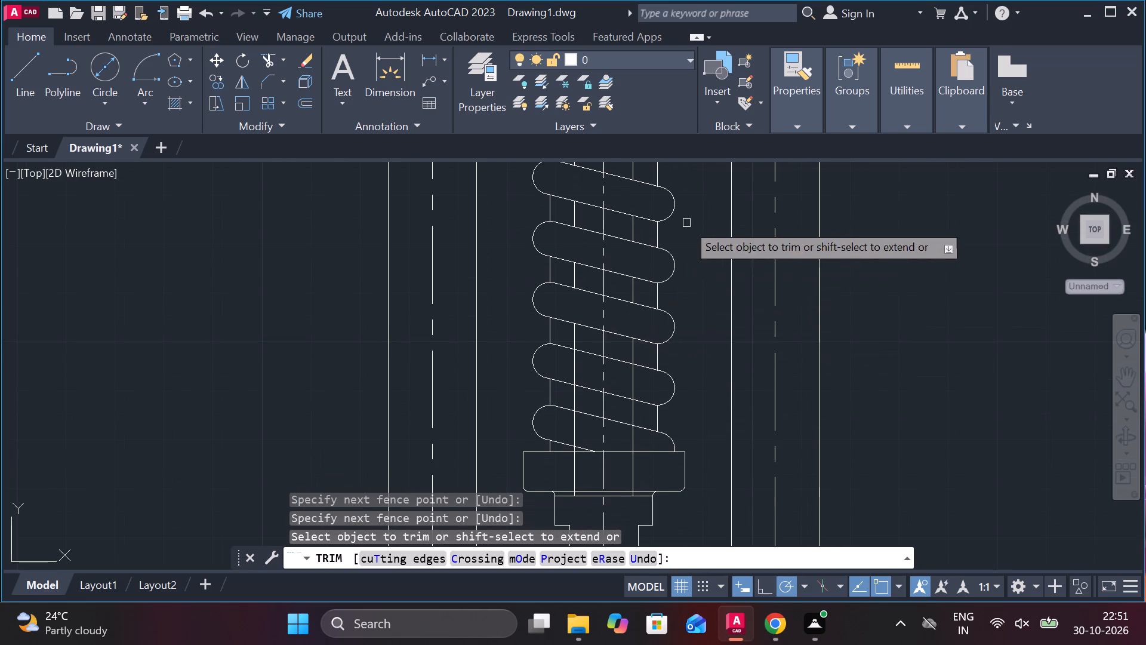
middle_drag(686, 223, 683, 414)
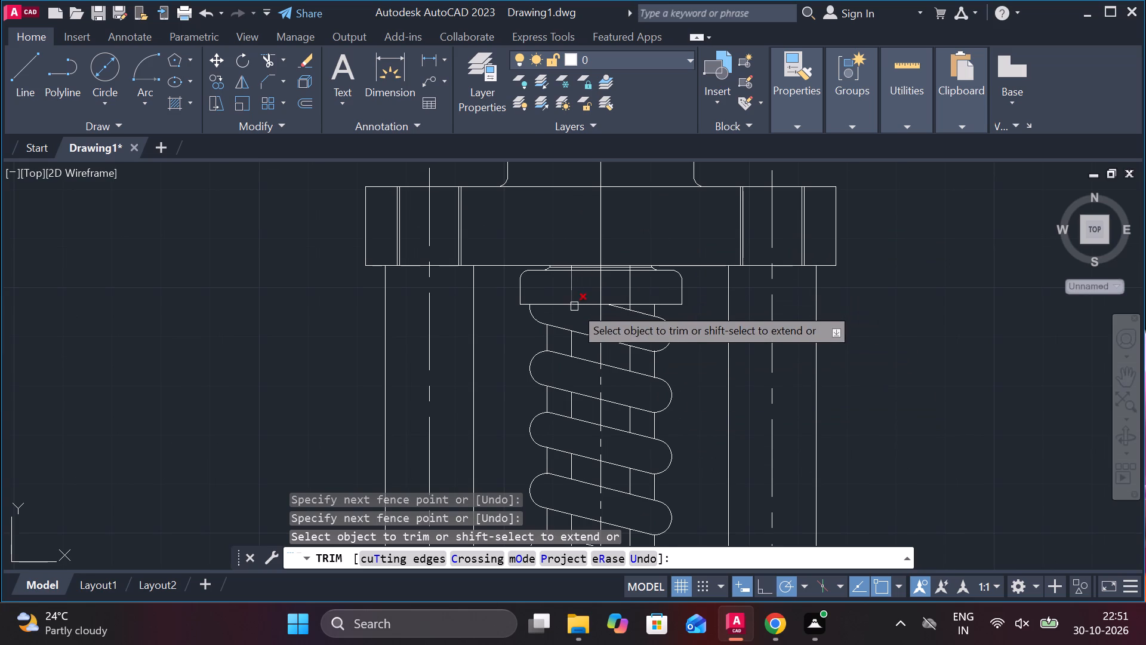
scroll(673, 370, down, 1)
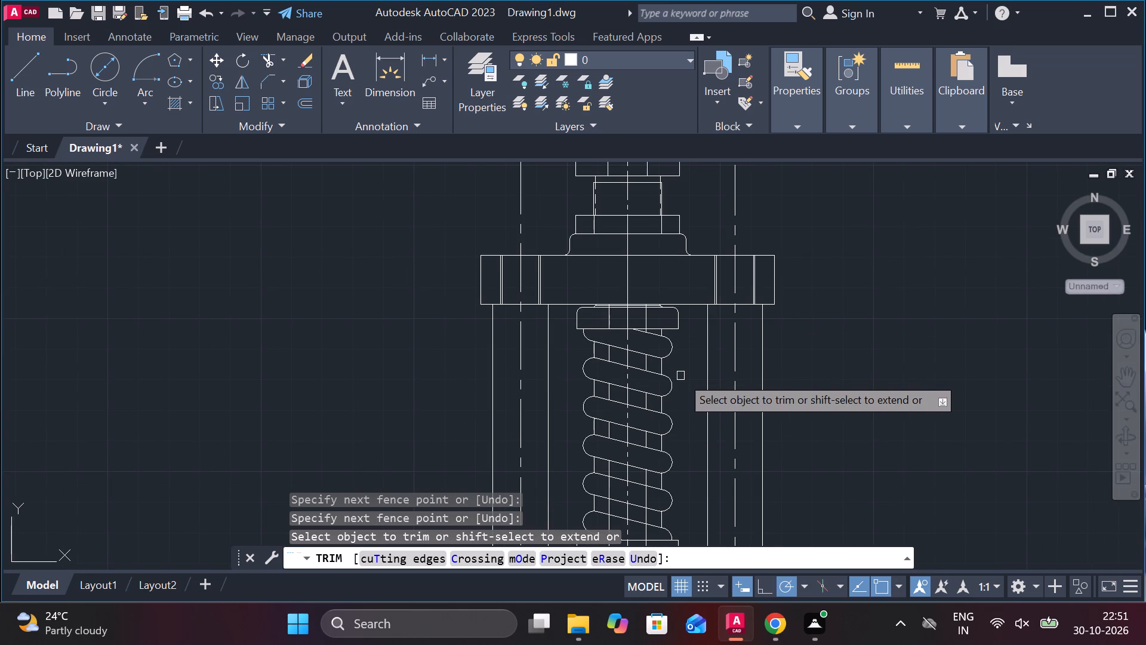
scroll(680, 376, down, 1)
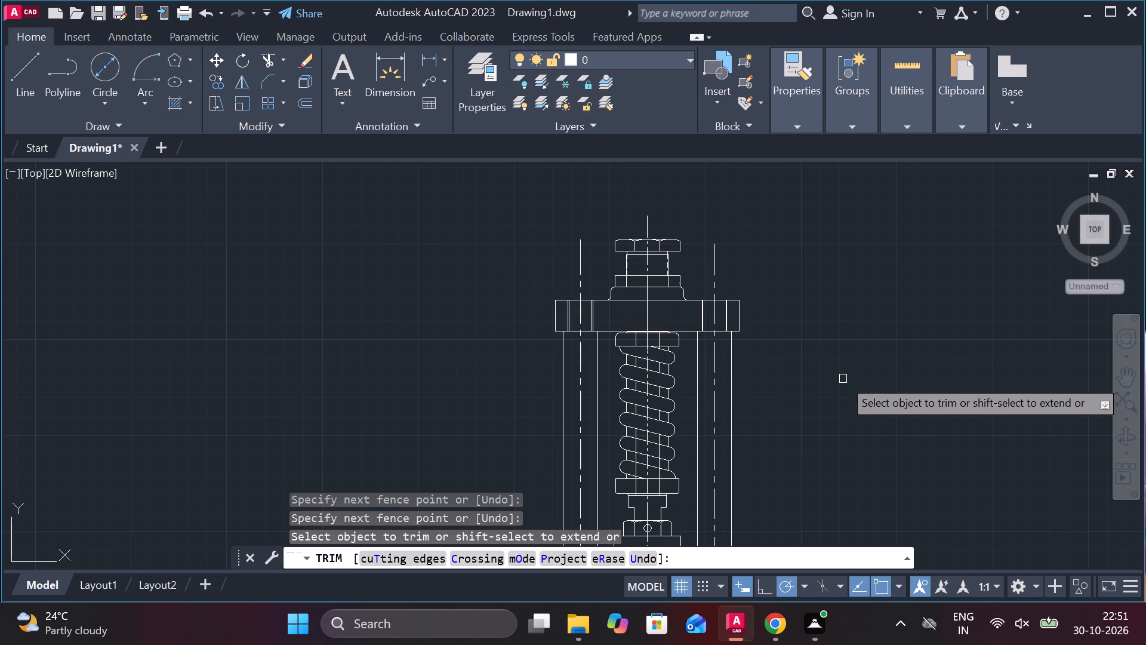
middle_drag(831, 380, 799, 318)
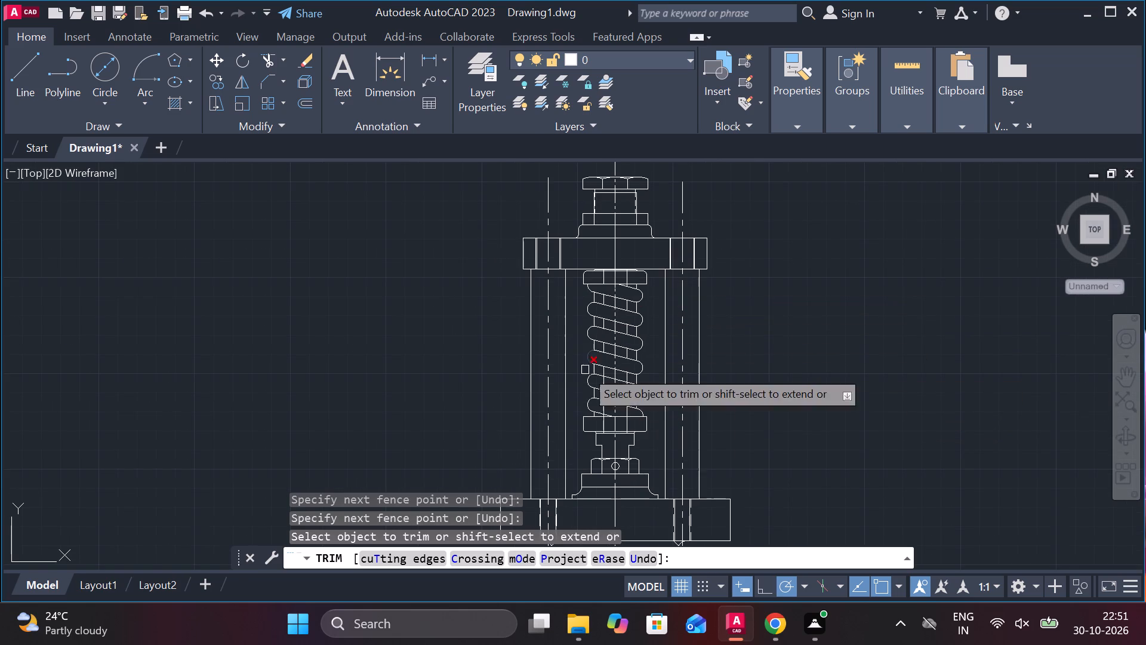
scroll(574, 387, up, 2)
click(640, 381)
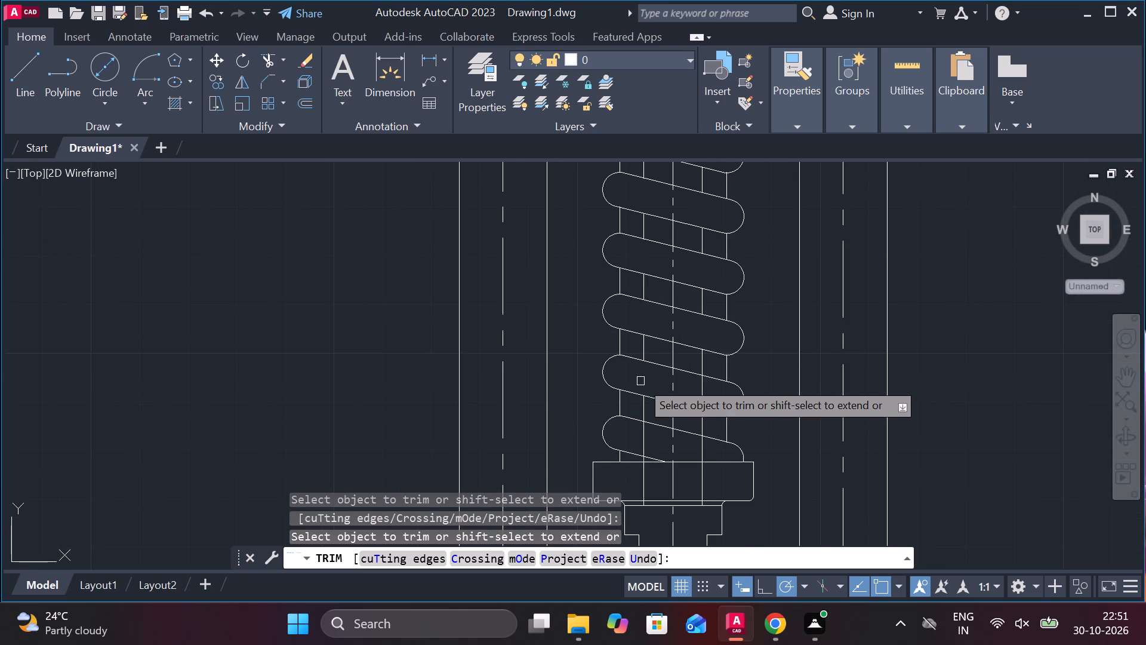
click(701, 398)
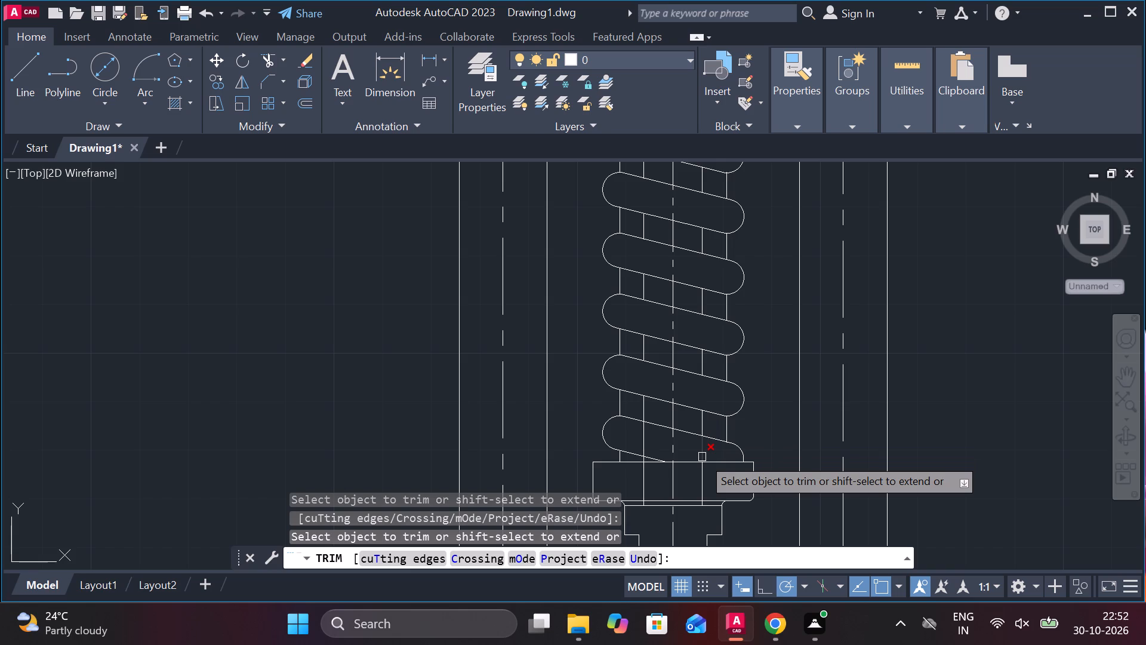
click(702, 457)
click(651, 439)
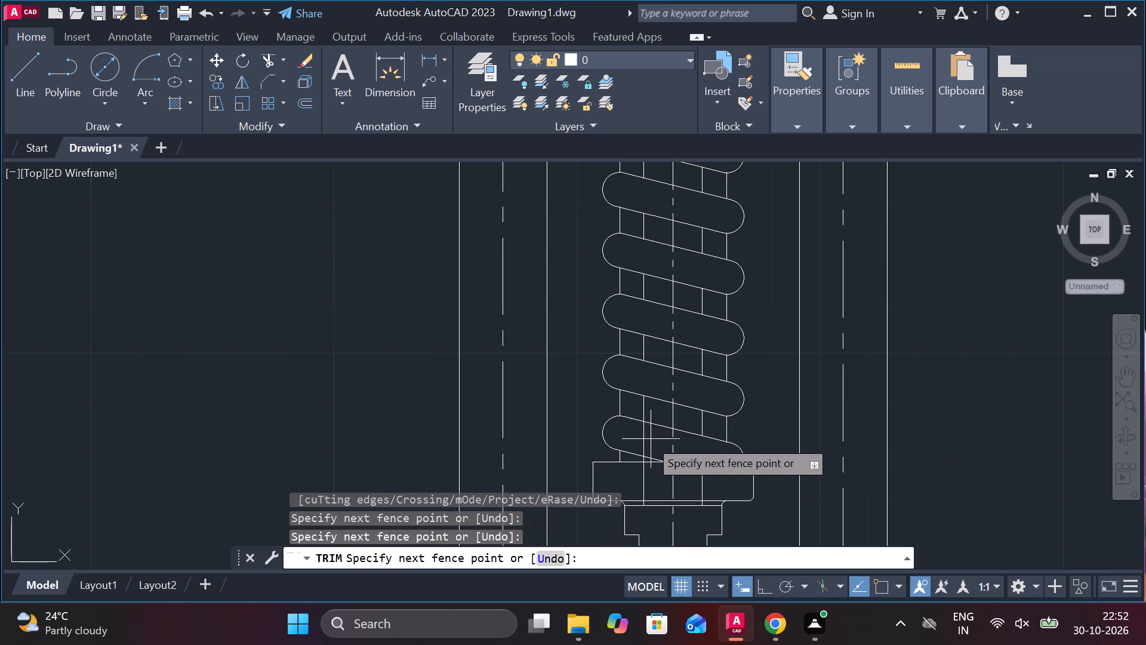
click(644, 438)
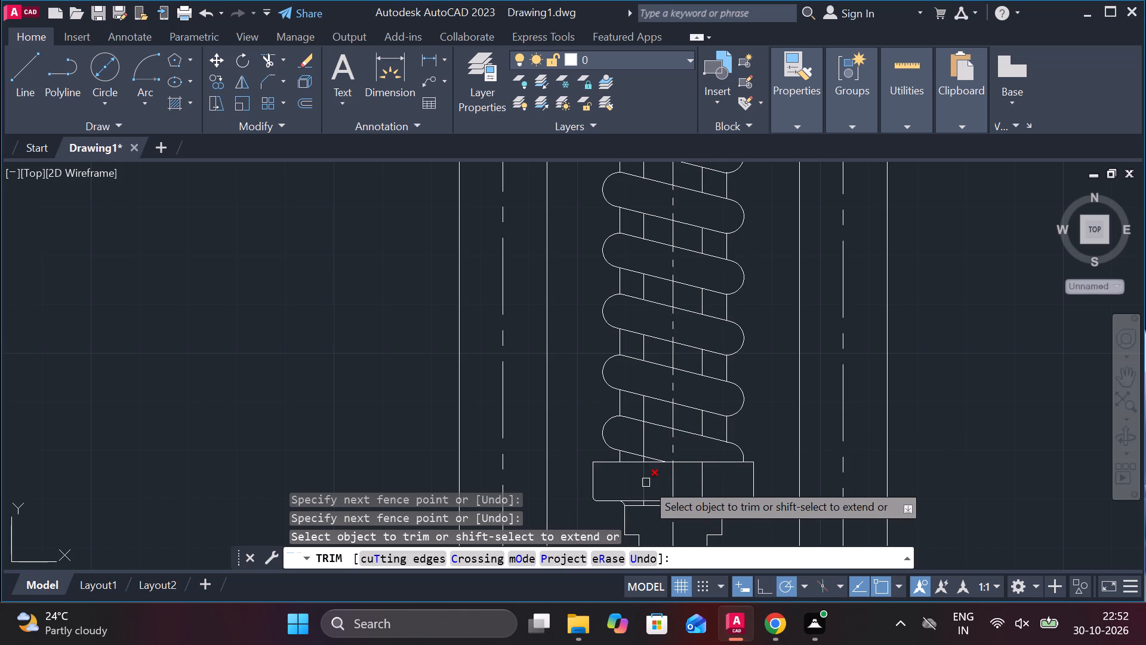
Trim both spindle edges inside the lower cup and the leftover left spindle edge in the spring's lowest coil.
click(646, 483)
click(704, 482)
scroll(711, 480, down, 1)
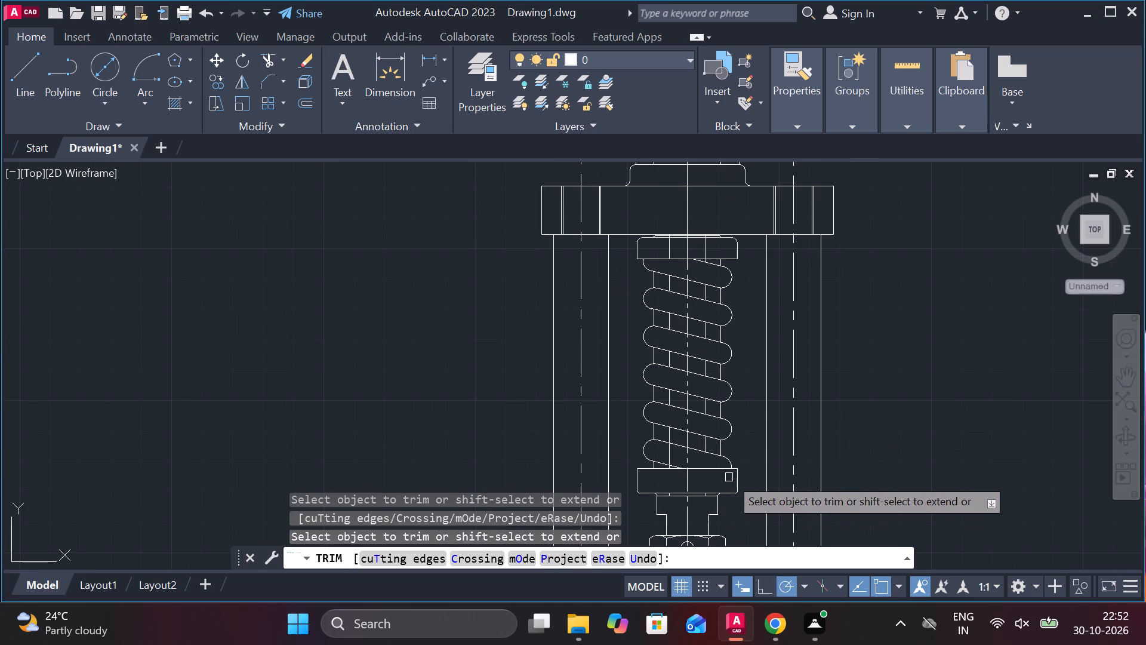
middle_drag(748, 428, 749, 440)
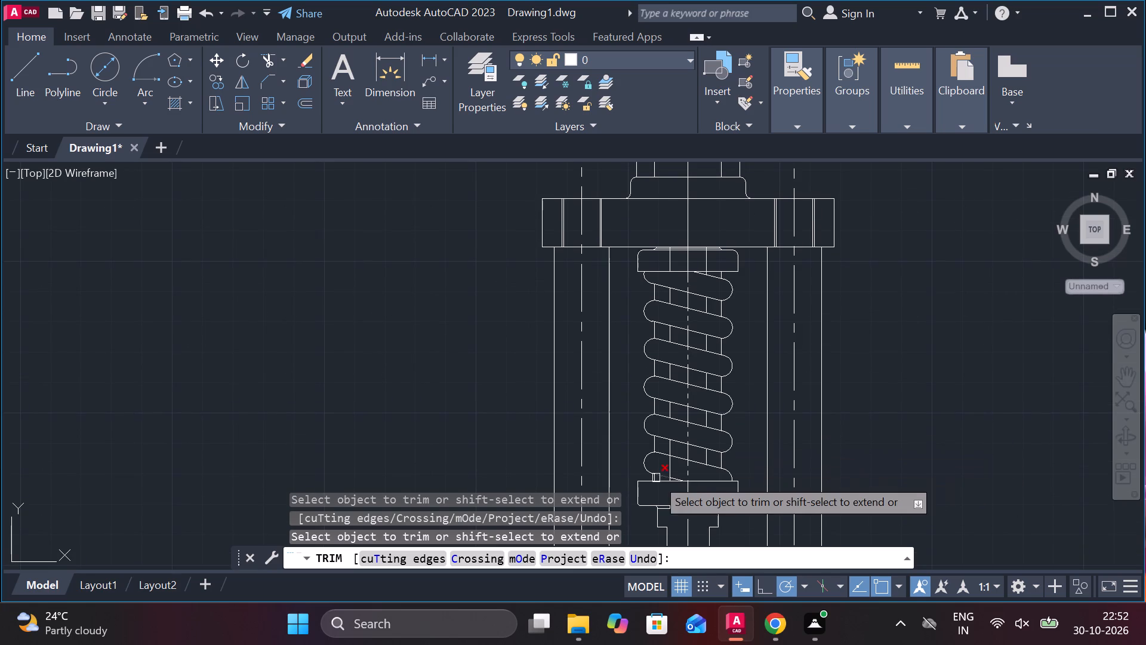
scroll(672, 467, up, 2)
click(664, 466)
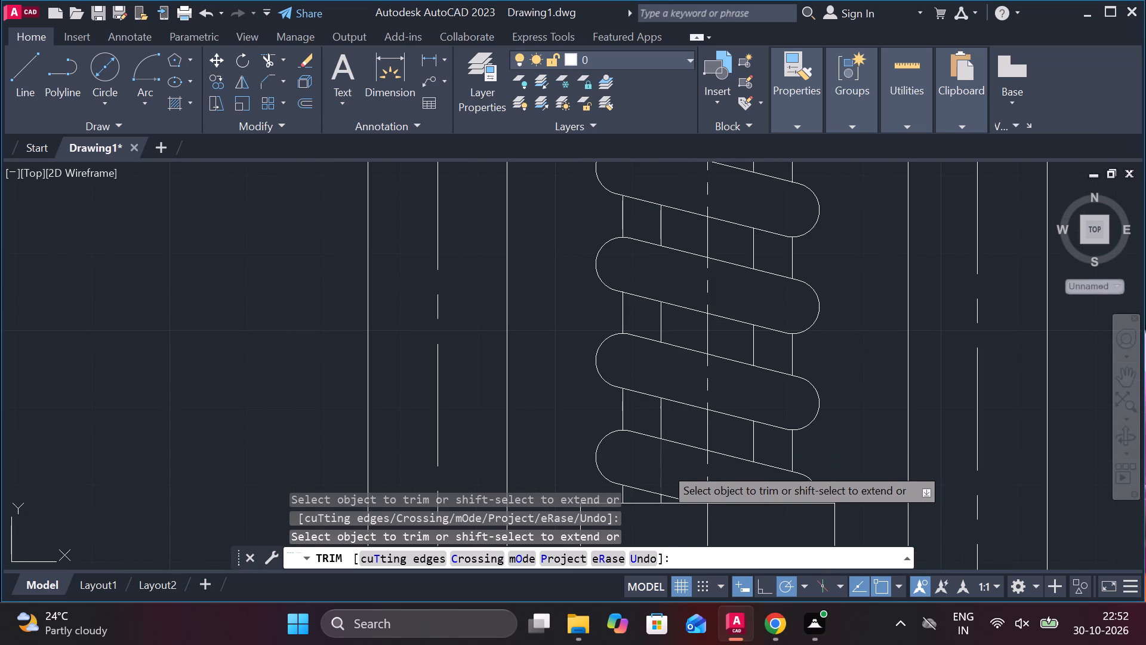
scroll(664, 466, down, 1)
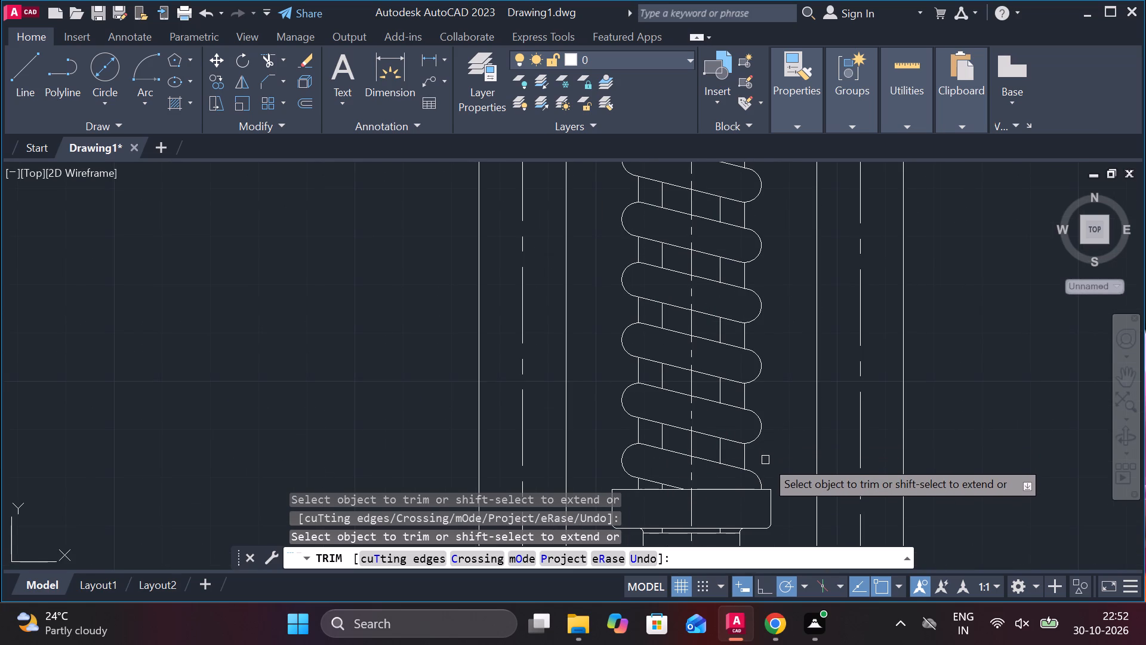
Trim the outer vertical lines on both sides of the spindle in the gaps between the second and lowest spring coils.
click(742, 460)
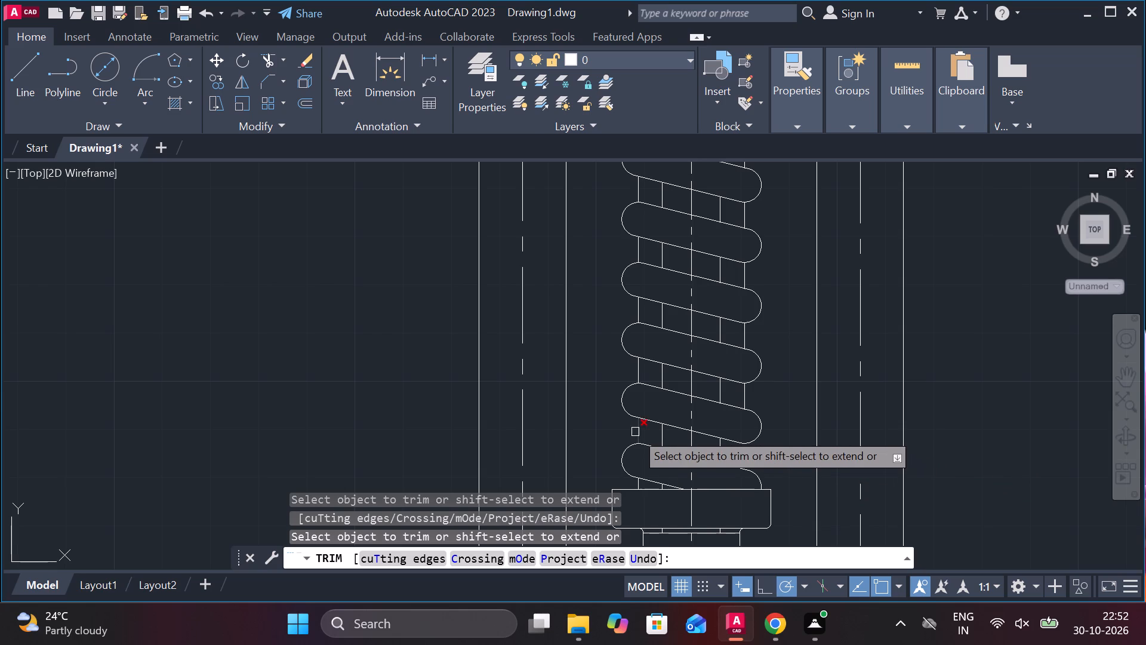
click(635, 432)
click(636, 379)
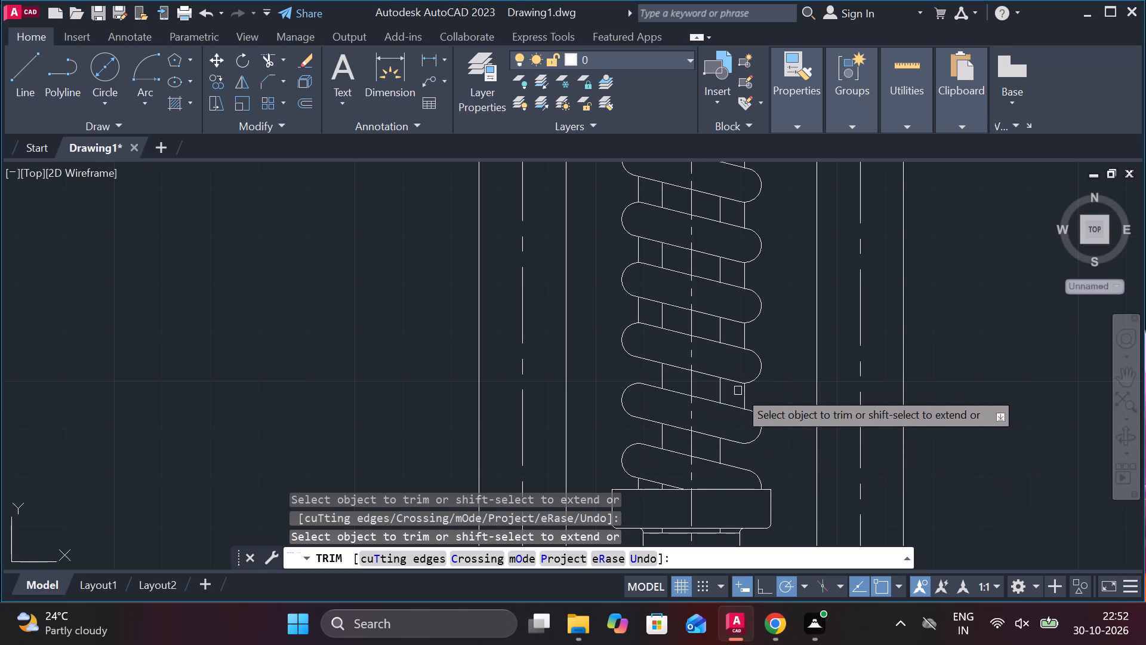
click(745, 391)
click(744, 337)
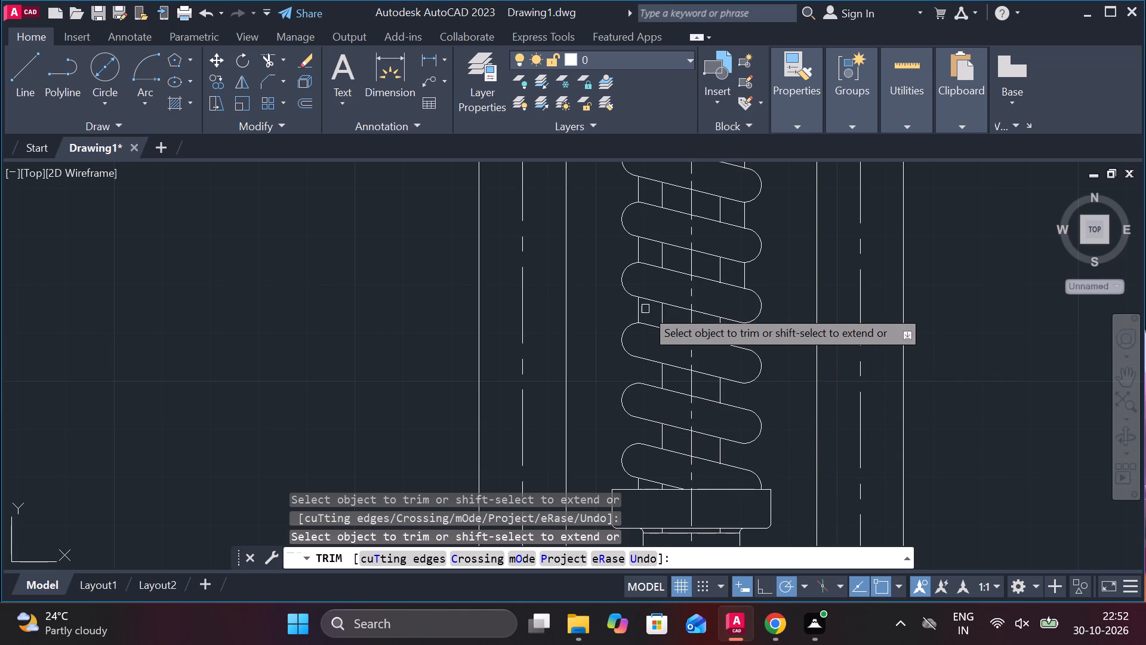
click(642, 308)
click(630, 257)
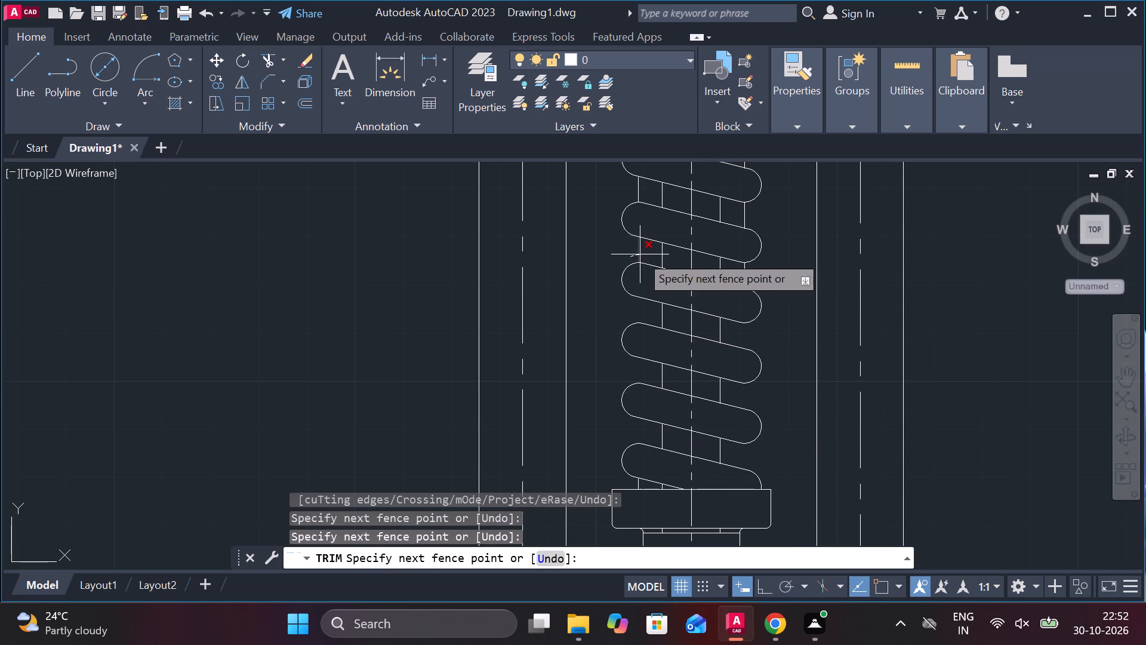
click(640, 254)
click(741, 272)
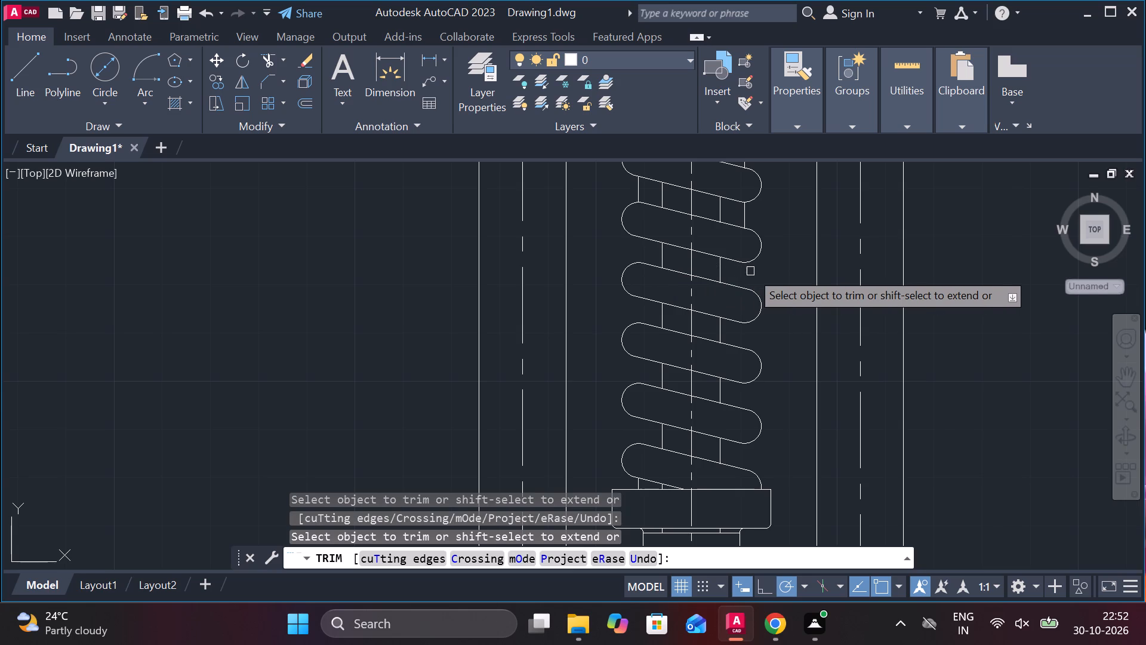
Trim the outer vertical lines between the top two coils and the short piece under the cap, and finish trimming.
middle_drag(768, 279, 753, 376)
scroll(732, 316, up, 2)
click(716, 310)
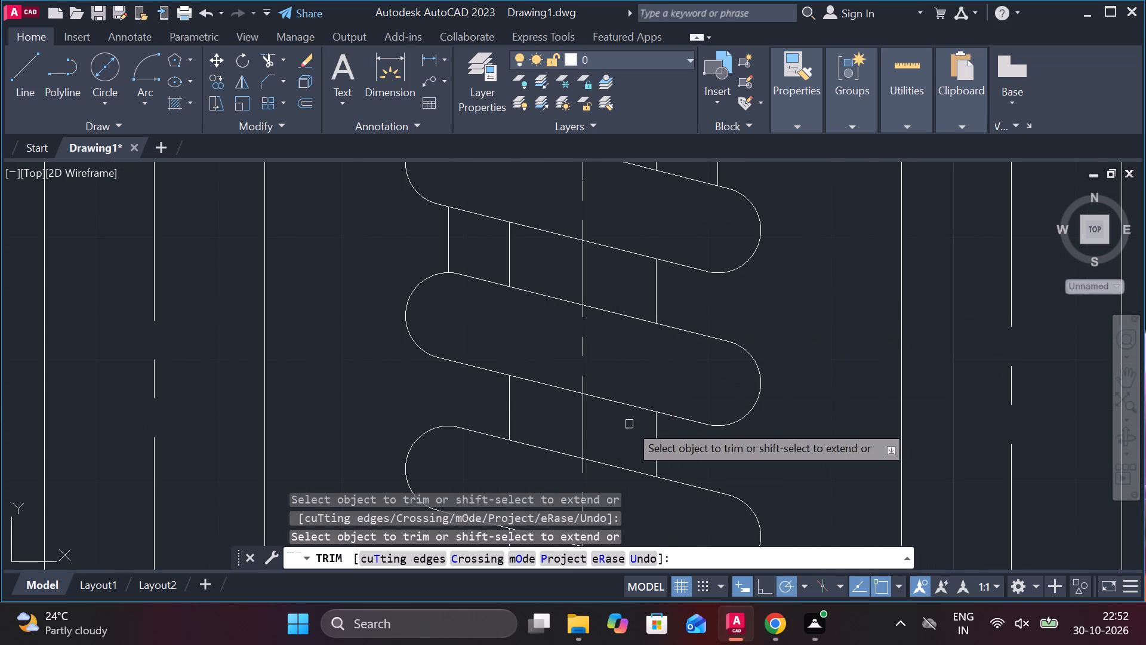
click(449, 247)
middle_drag(834, 317, 804, 414)
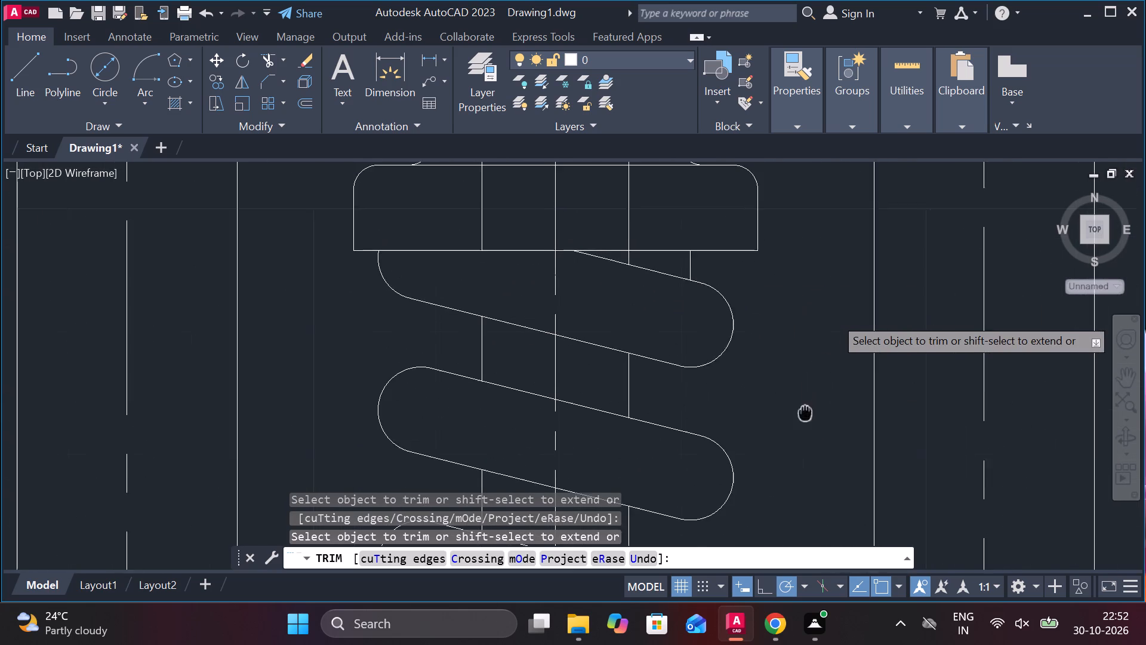
click(692, 262)
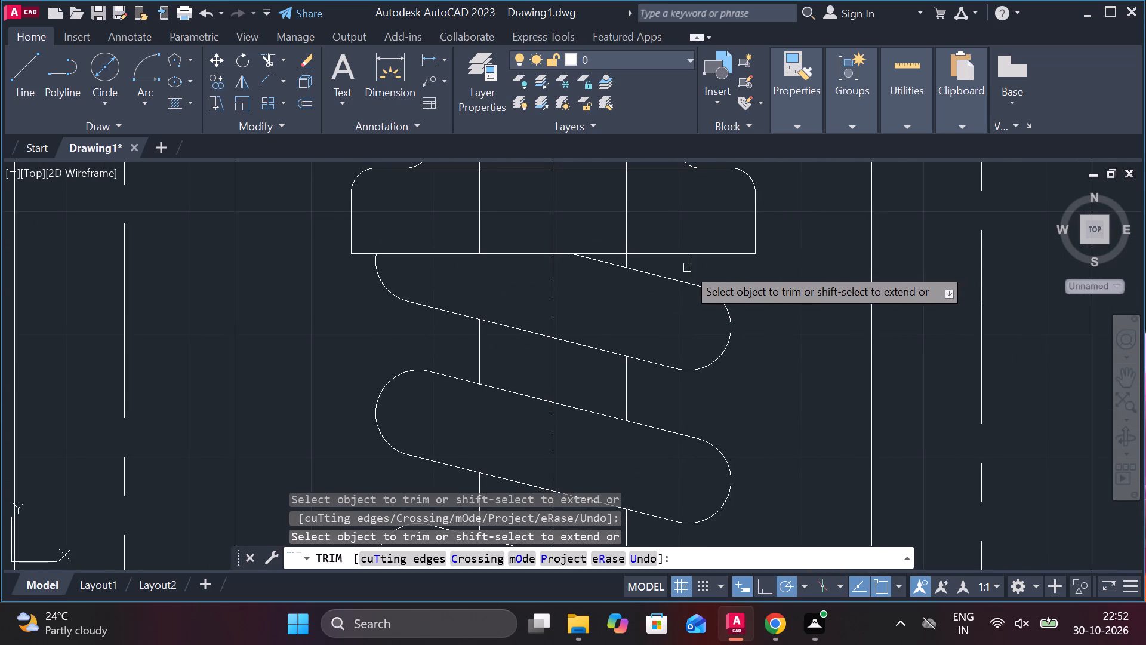
click(686, 268)
scroll(740, 281, down, 4)
middle_drag(891, 351, 864, 348)
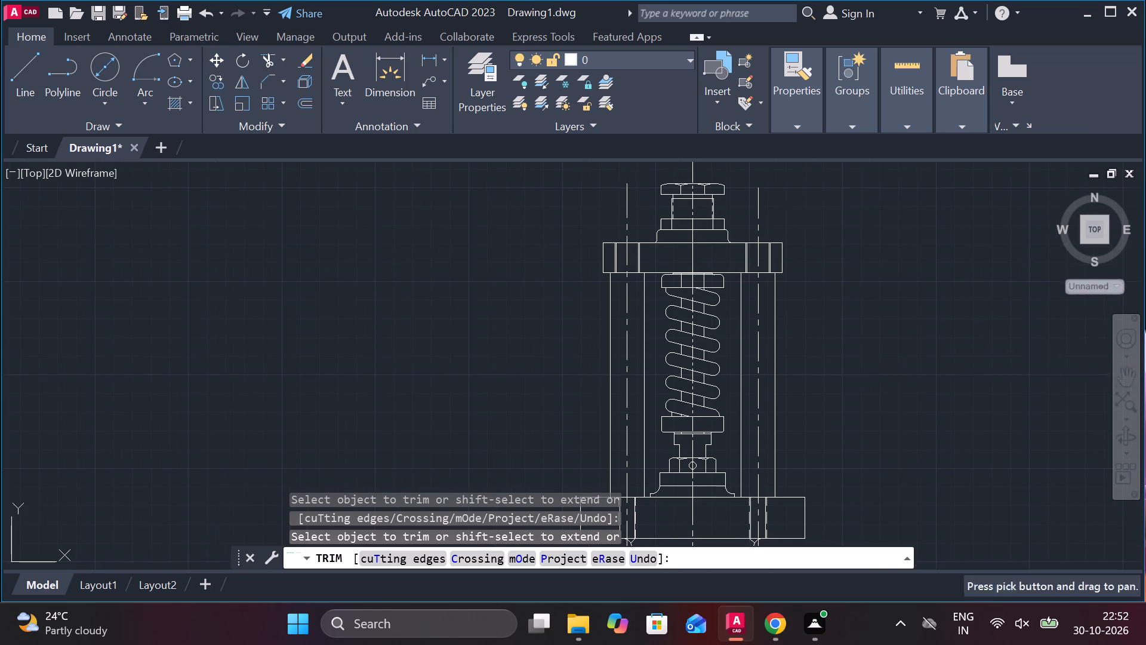
key(Escape)
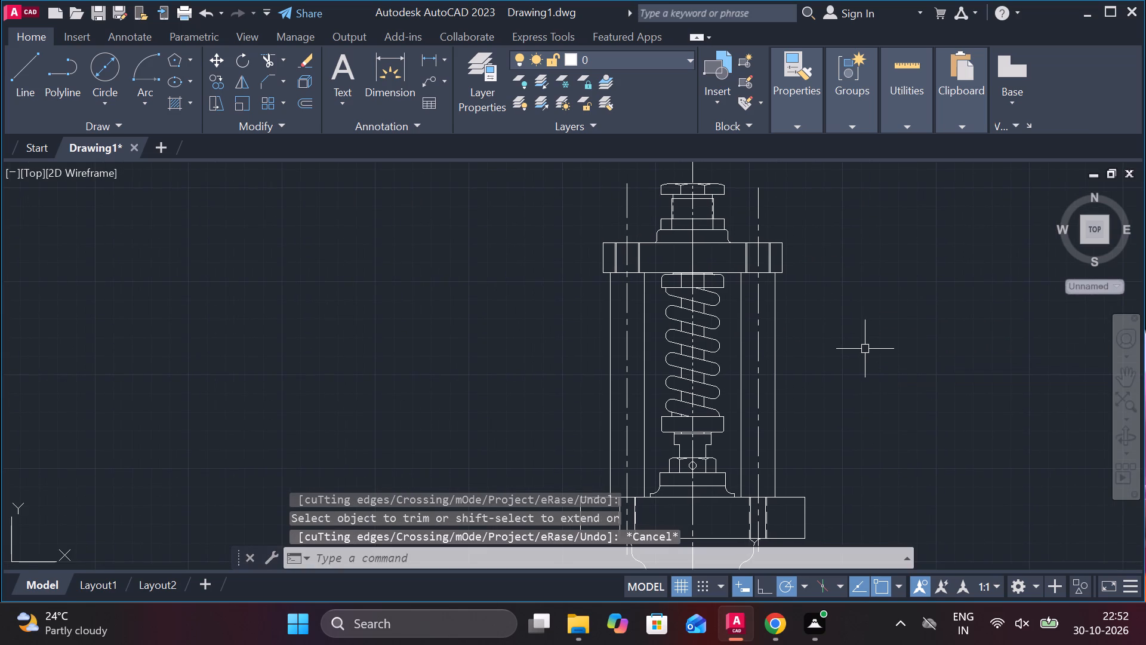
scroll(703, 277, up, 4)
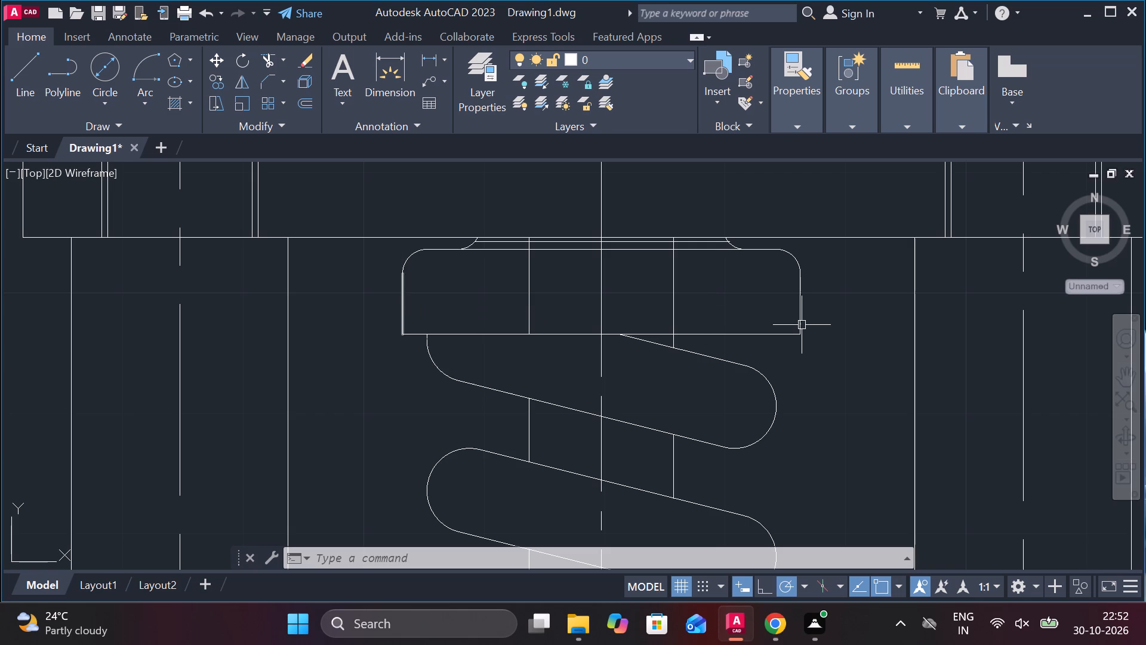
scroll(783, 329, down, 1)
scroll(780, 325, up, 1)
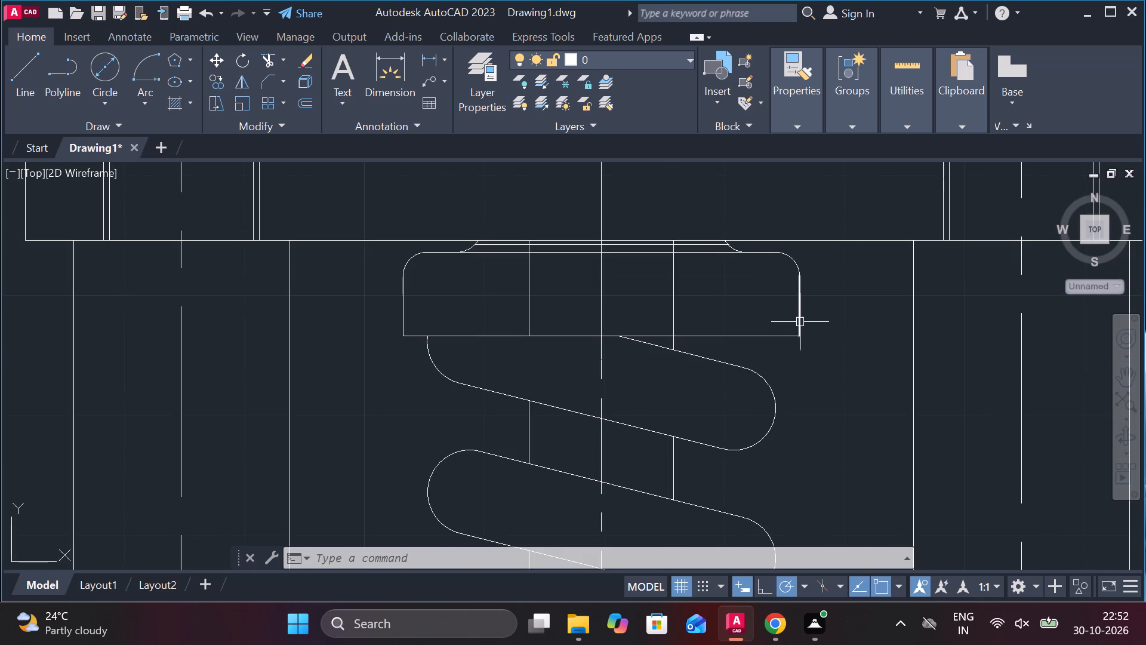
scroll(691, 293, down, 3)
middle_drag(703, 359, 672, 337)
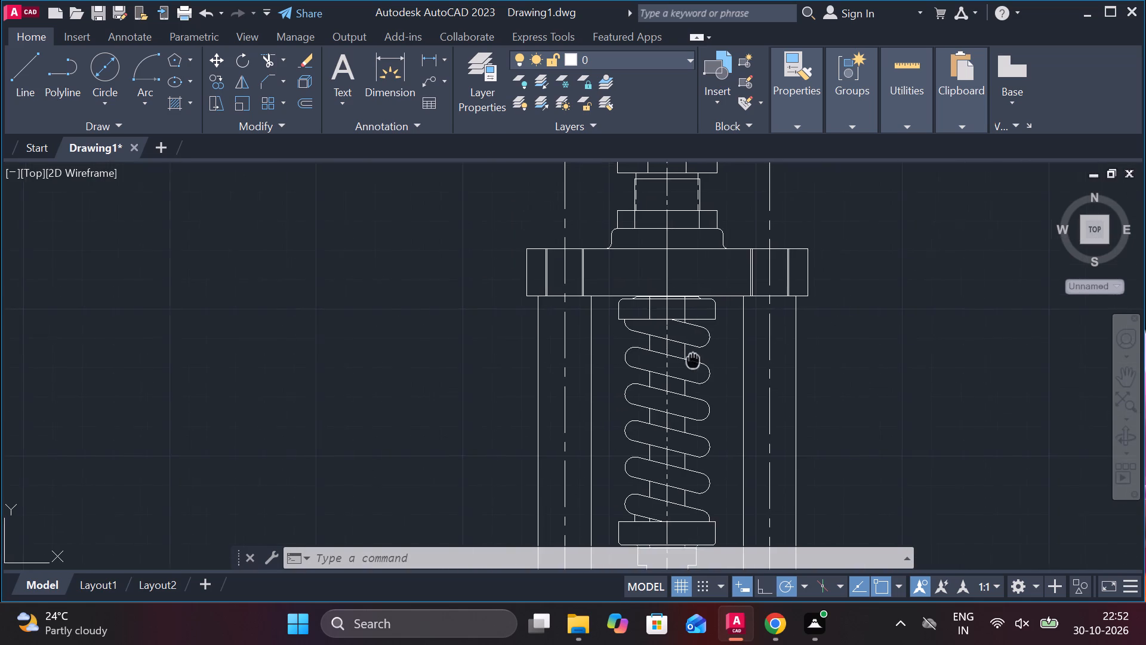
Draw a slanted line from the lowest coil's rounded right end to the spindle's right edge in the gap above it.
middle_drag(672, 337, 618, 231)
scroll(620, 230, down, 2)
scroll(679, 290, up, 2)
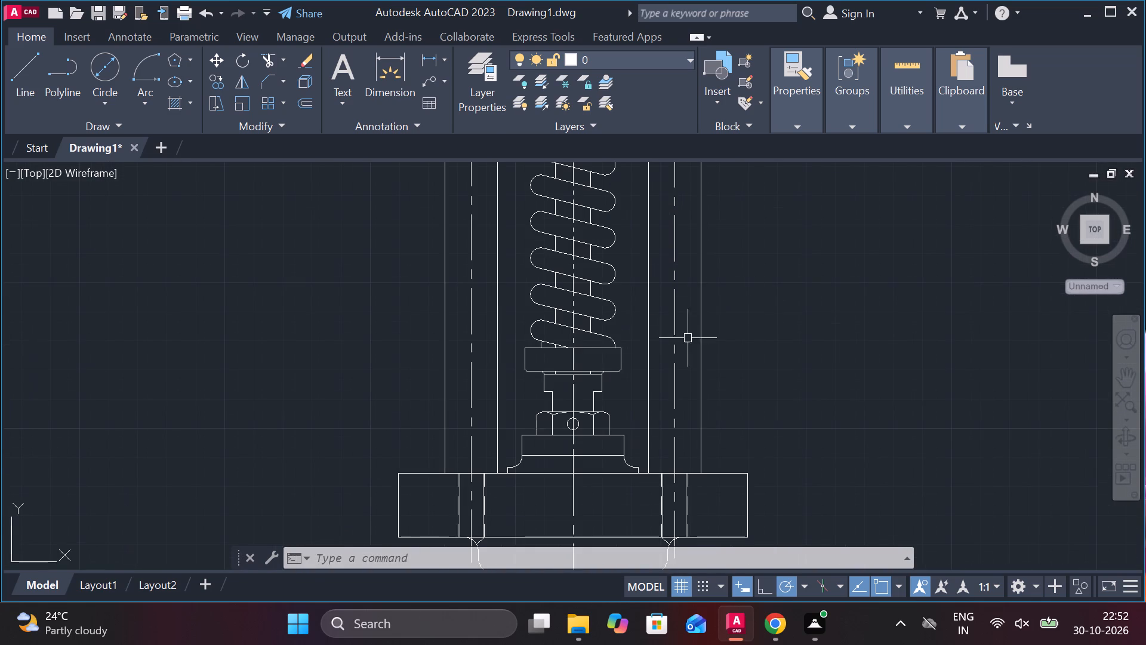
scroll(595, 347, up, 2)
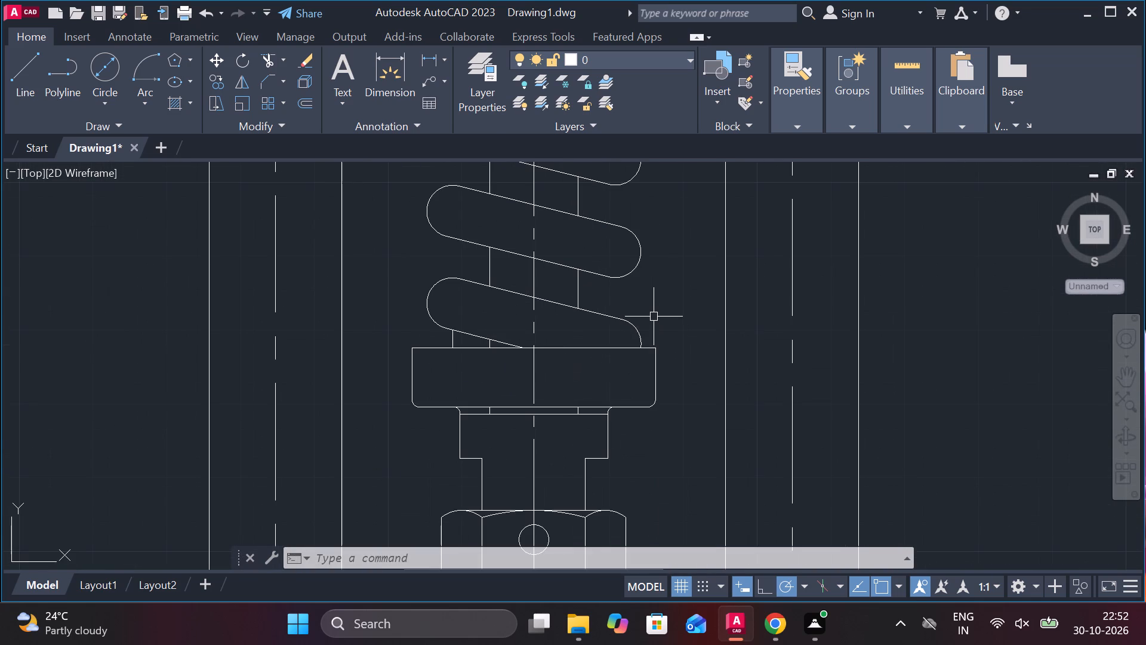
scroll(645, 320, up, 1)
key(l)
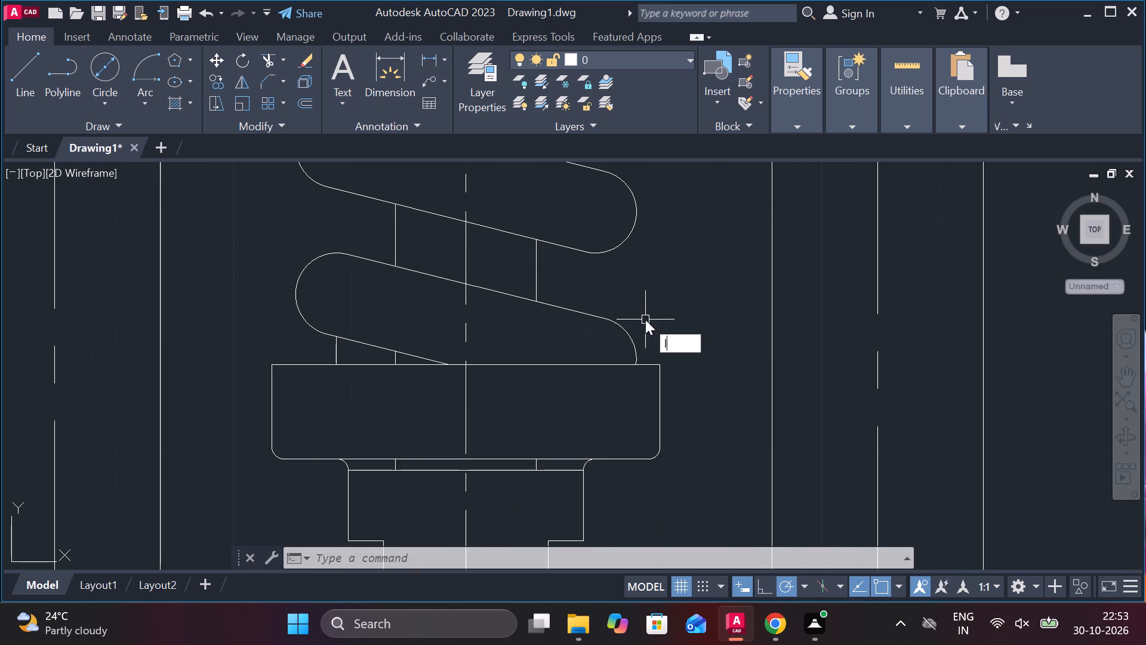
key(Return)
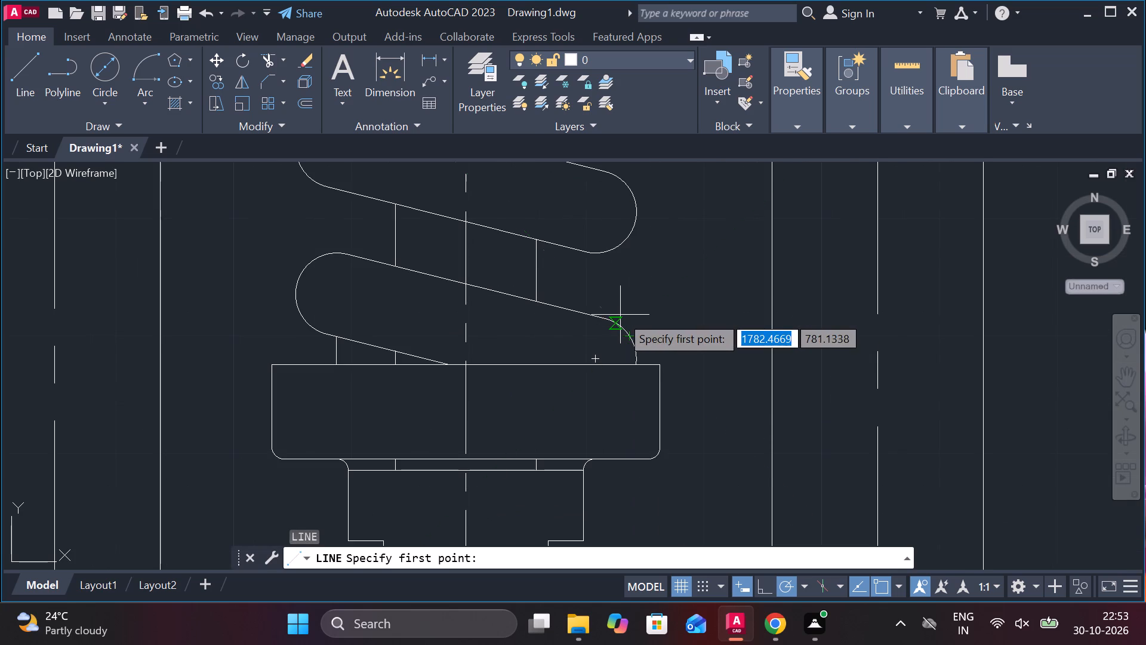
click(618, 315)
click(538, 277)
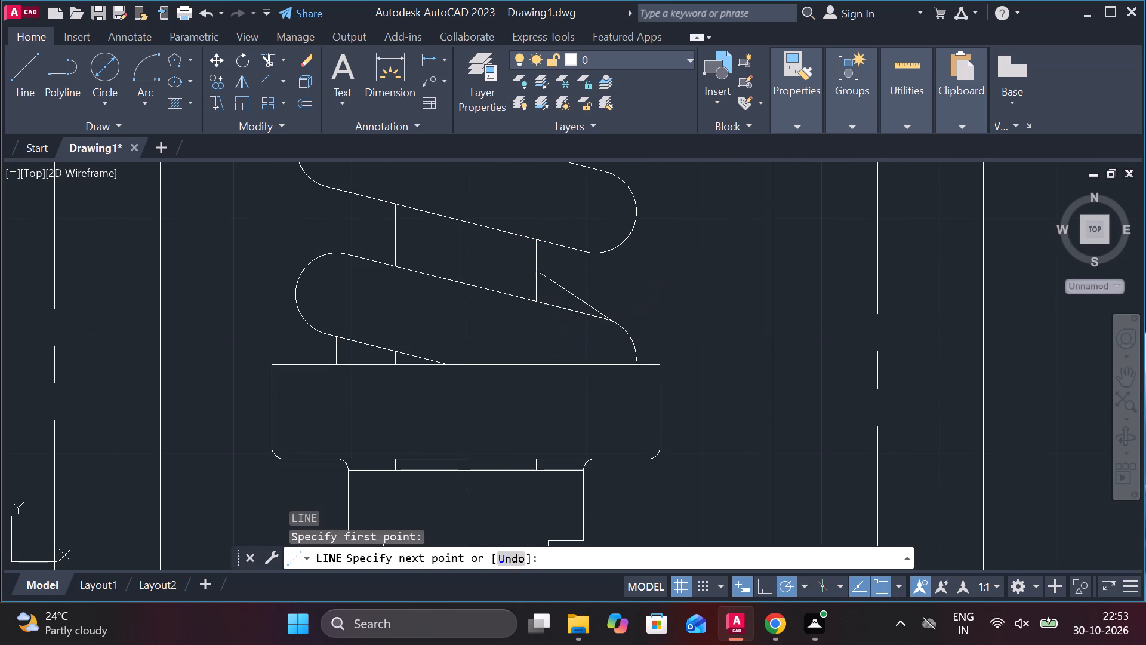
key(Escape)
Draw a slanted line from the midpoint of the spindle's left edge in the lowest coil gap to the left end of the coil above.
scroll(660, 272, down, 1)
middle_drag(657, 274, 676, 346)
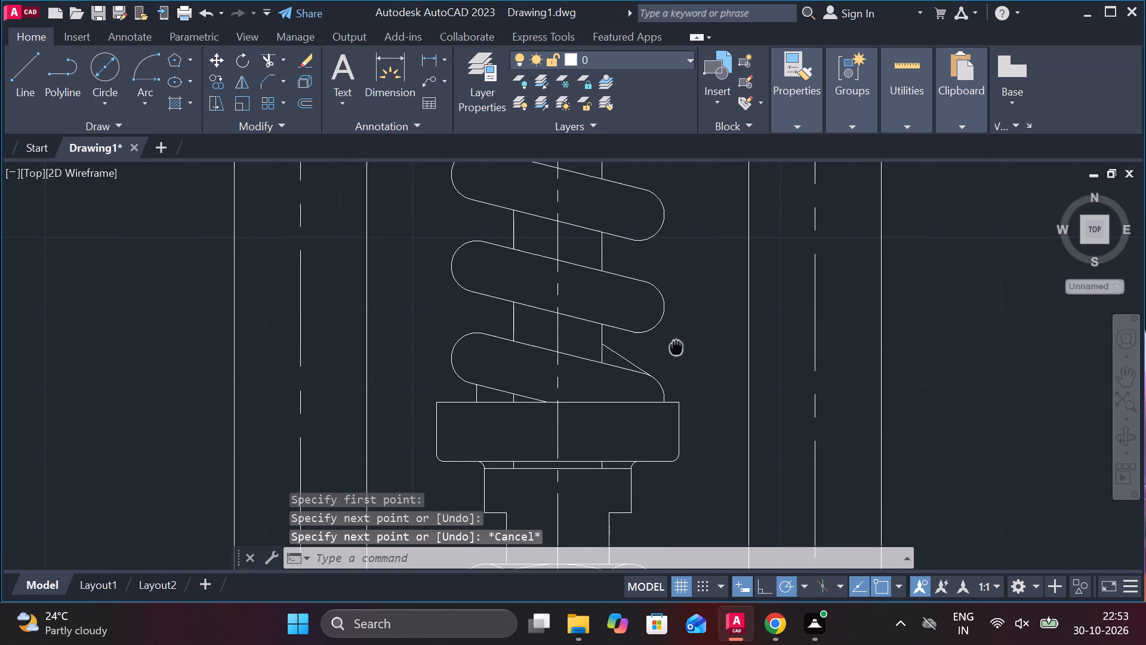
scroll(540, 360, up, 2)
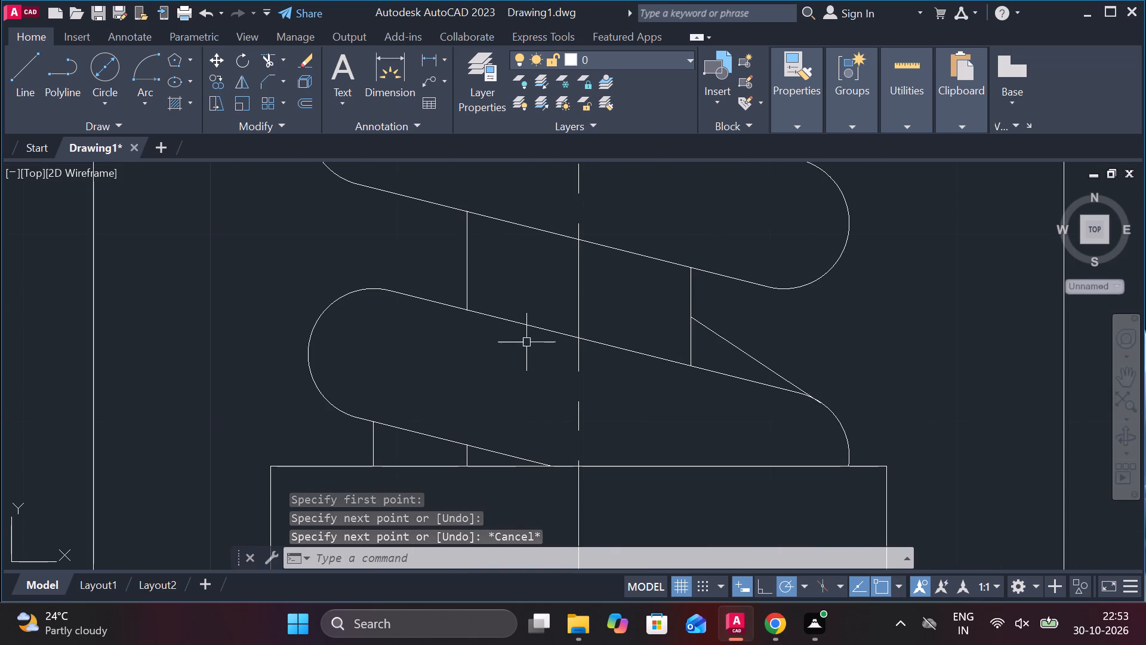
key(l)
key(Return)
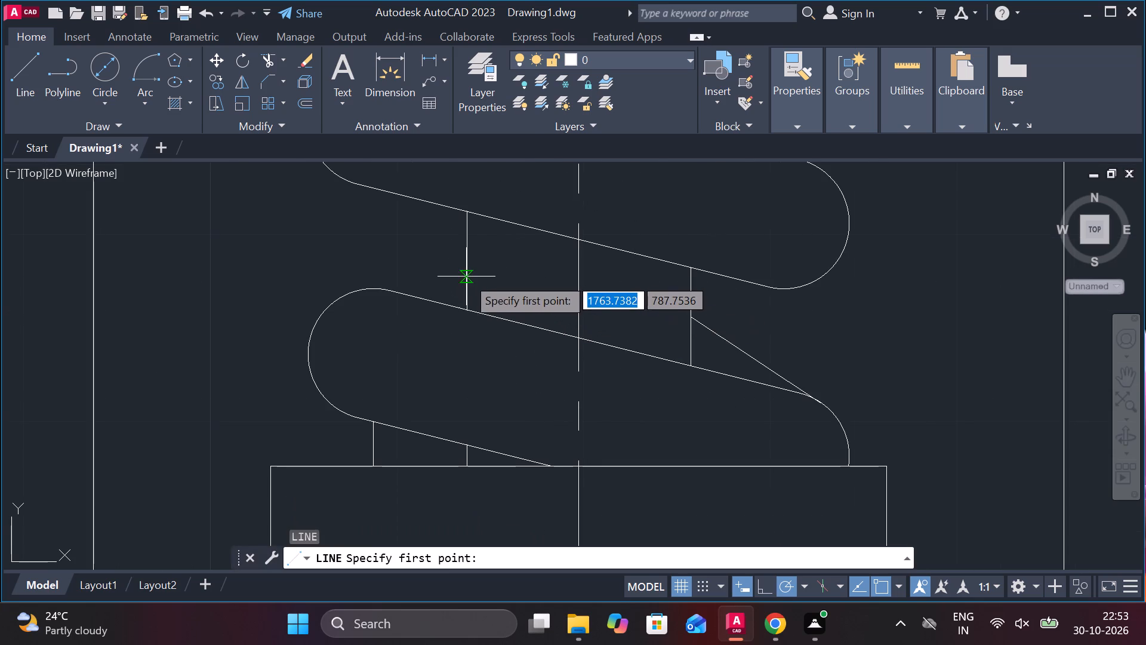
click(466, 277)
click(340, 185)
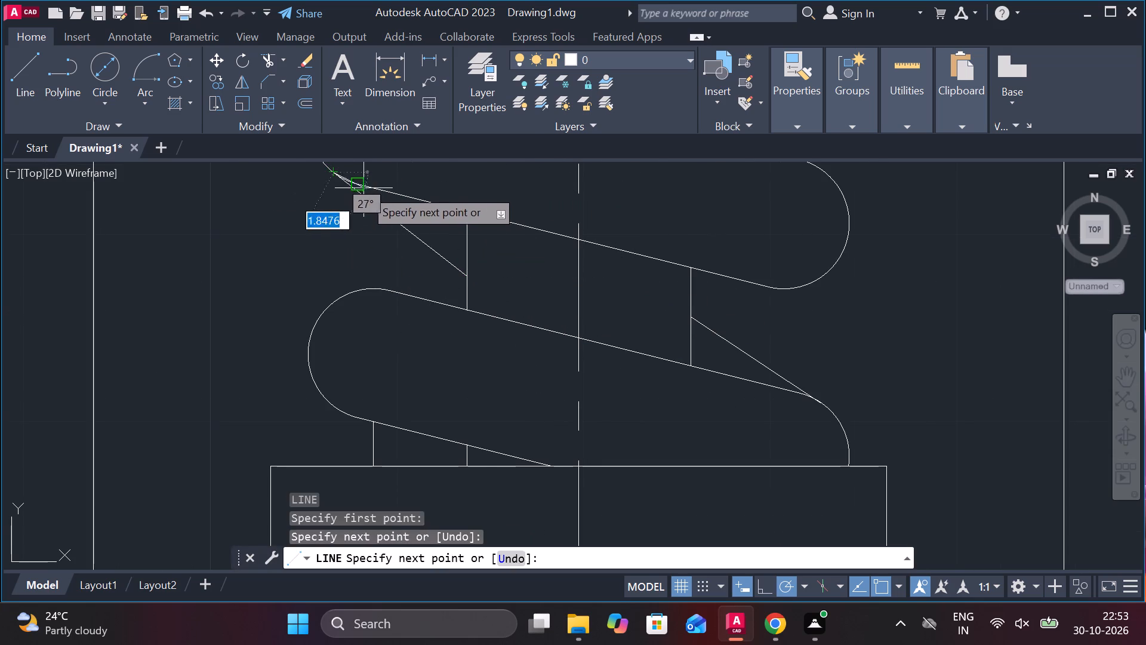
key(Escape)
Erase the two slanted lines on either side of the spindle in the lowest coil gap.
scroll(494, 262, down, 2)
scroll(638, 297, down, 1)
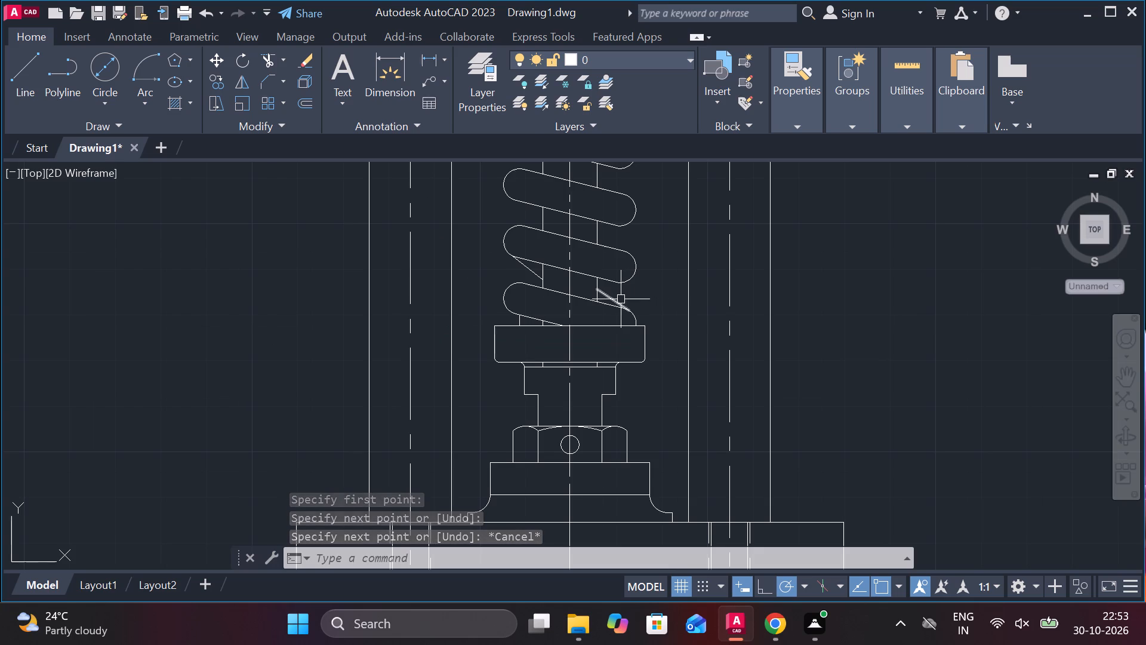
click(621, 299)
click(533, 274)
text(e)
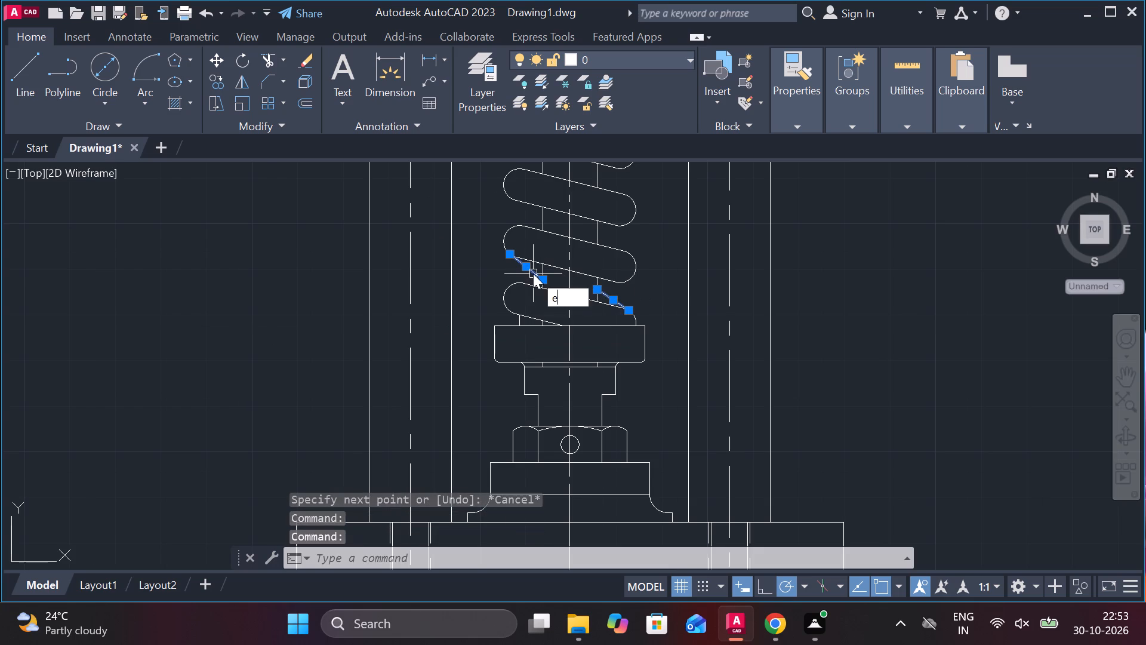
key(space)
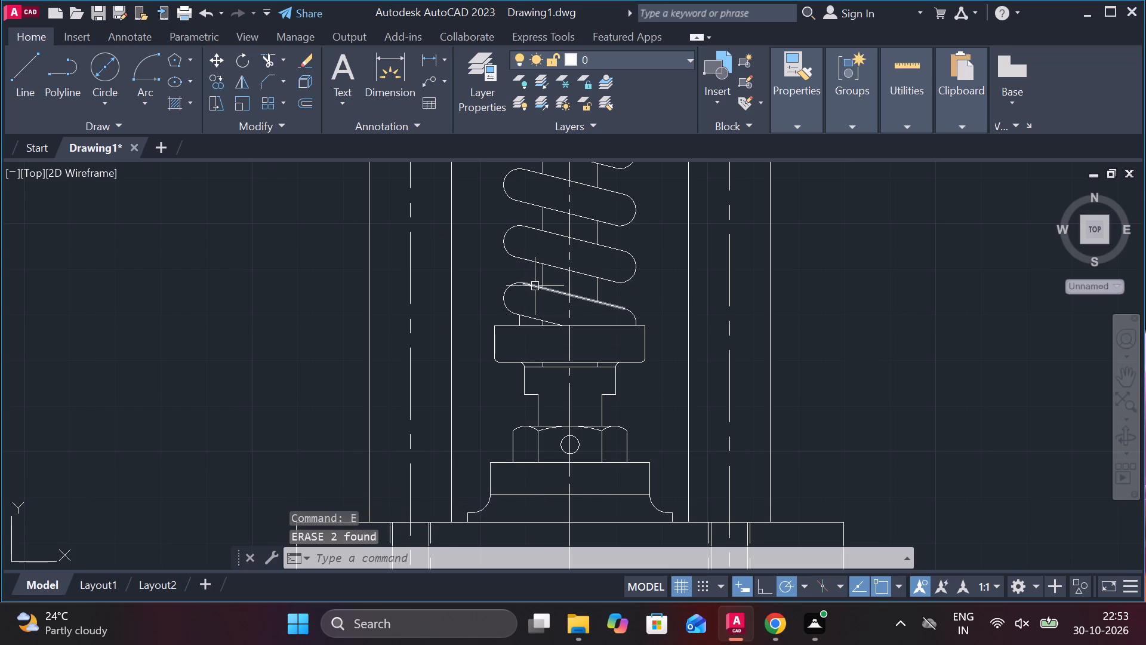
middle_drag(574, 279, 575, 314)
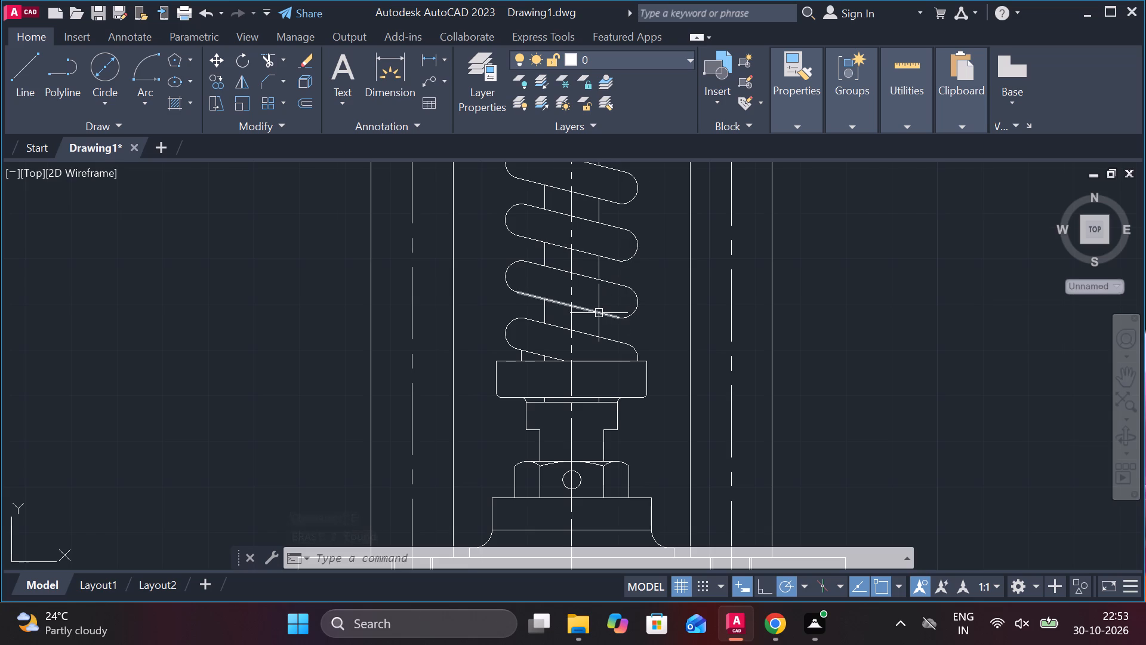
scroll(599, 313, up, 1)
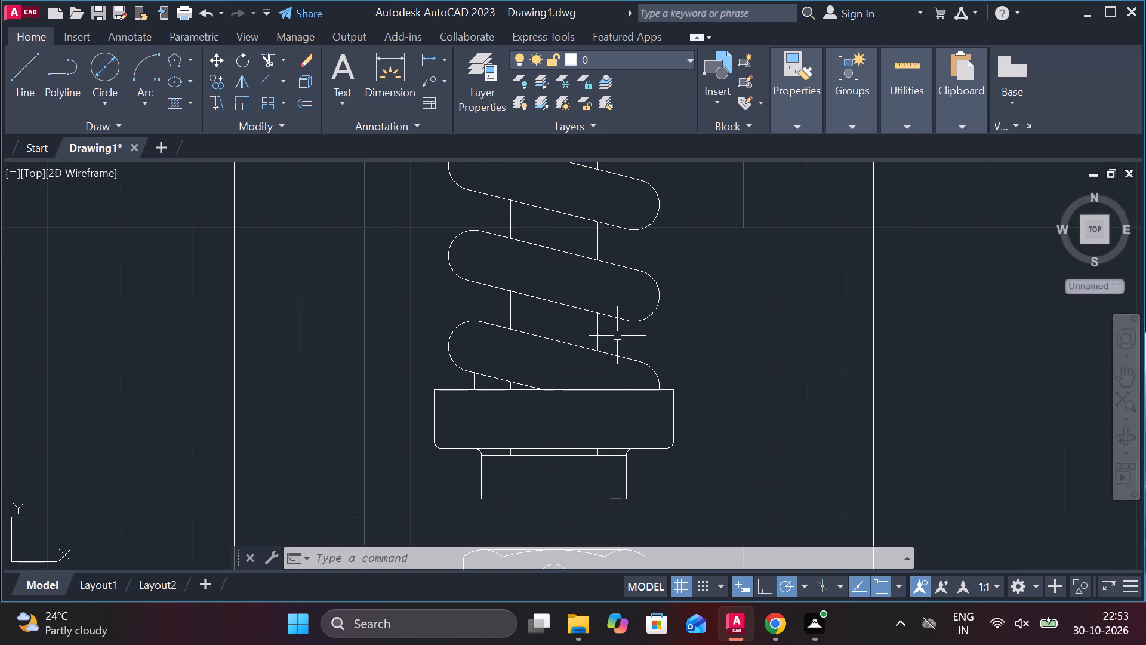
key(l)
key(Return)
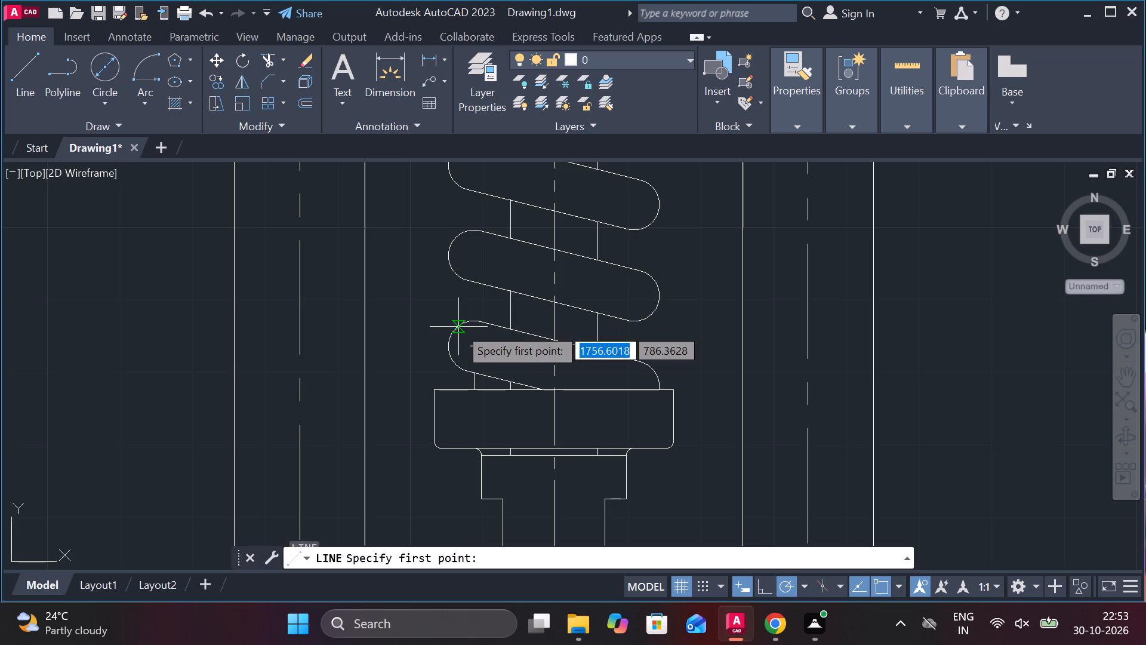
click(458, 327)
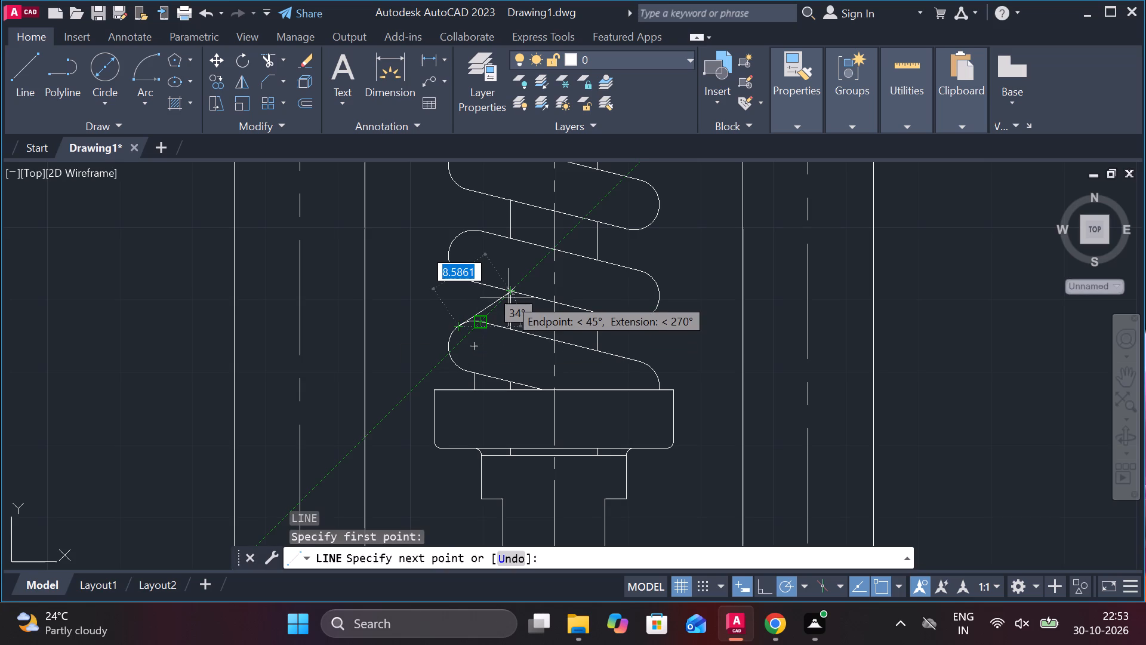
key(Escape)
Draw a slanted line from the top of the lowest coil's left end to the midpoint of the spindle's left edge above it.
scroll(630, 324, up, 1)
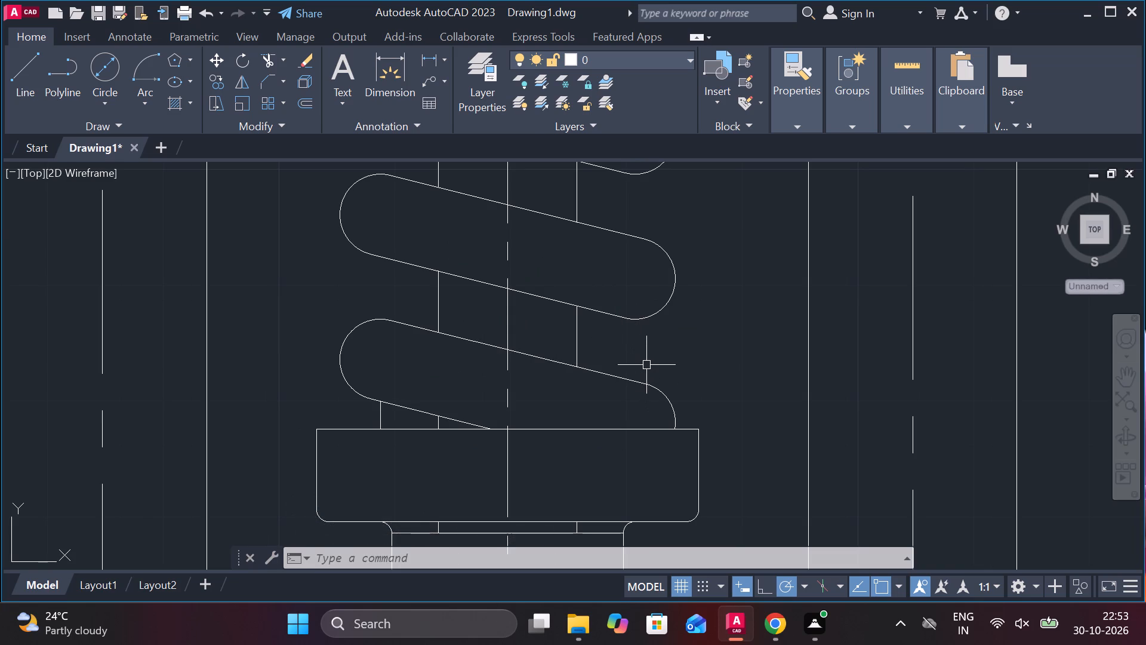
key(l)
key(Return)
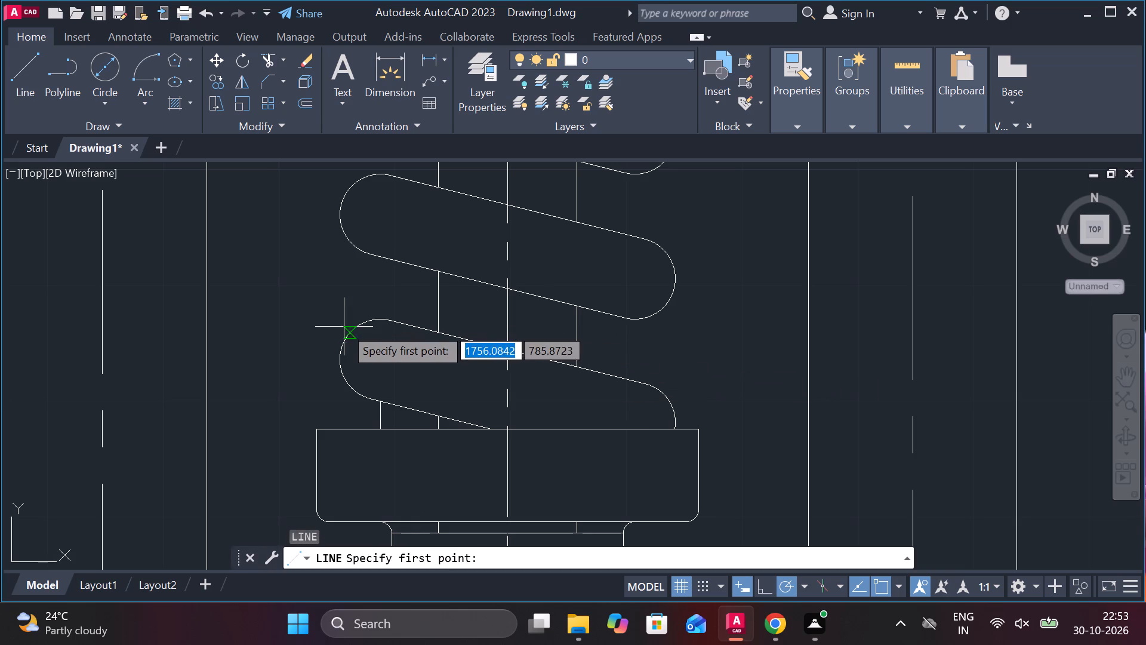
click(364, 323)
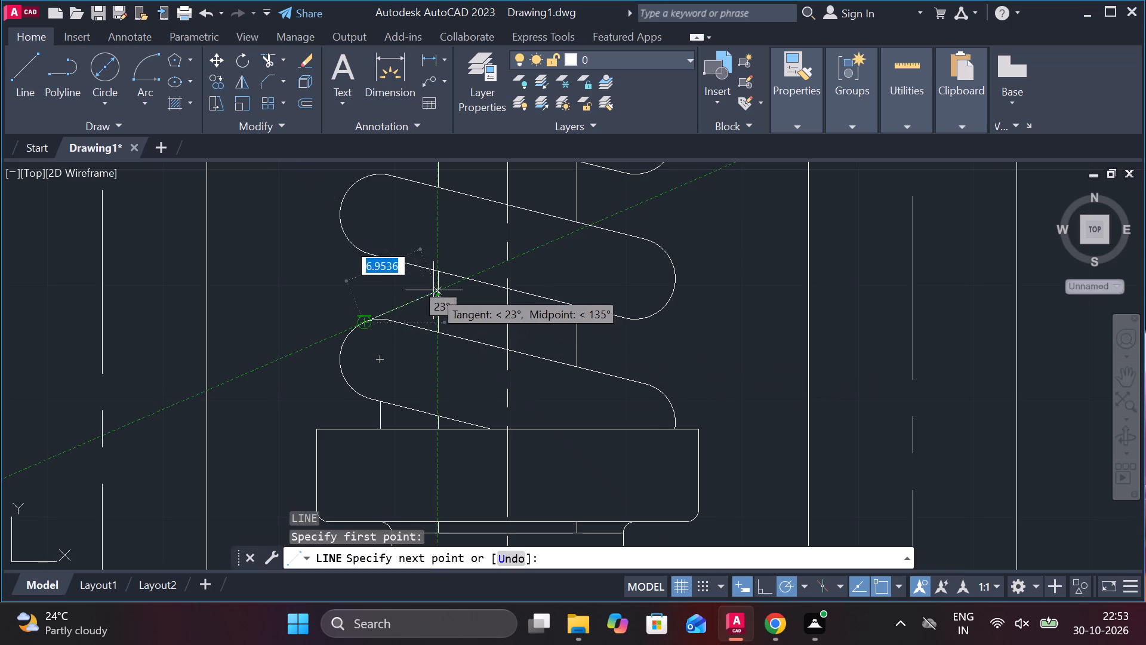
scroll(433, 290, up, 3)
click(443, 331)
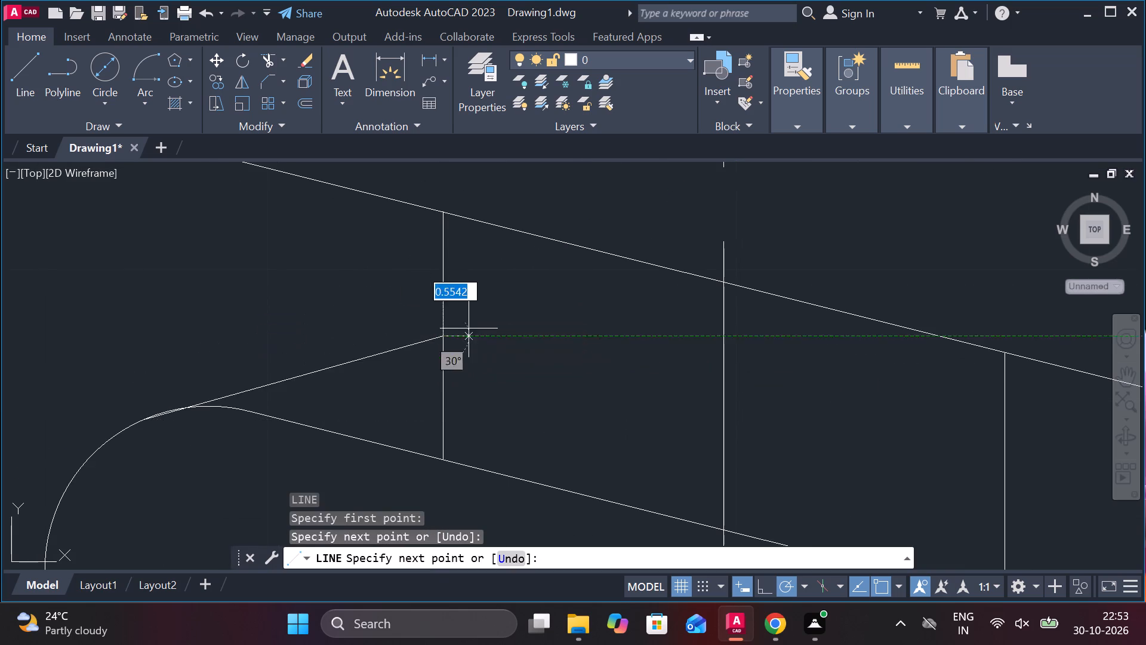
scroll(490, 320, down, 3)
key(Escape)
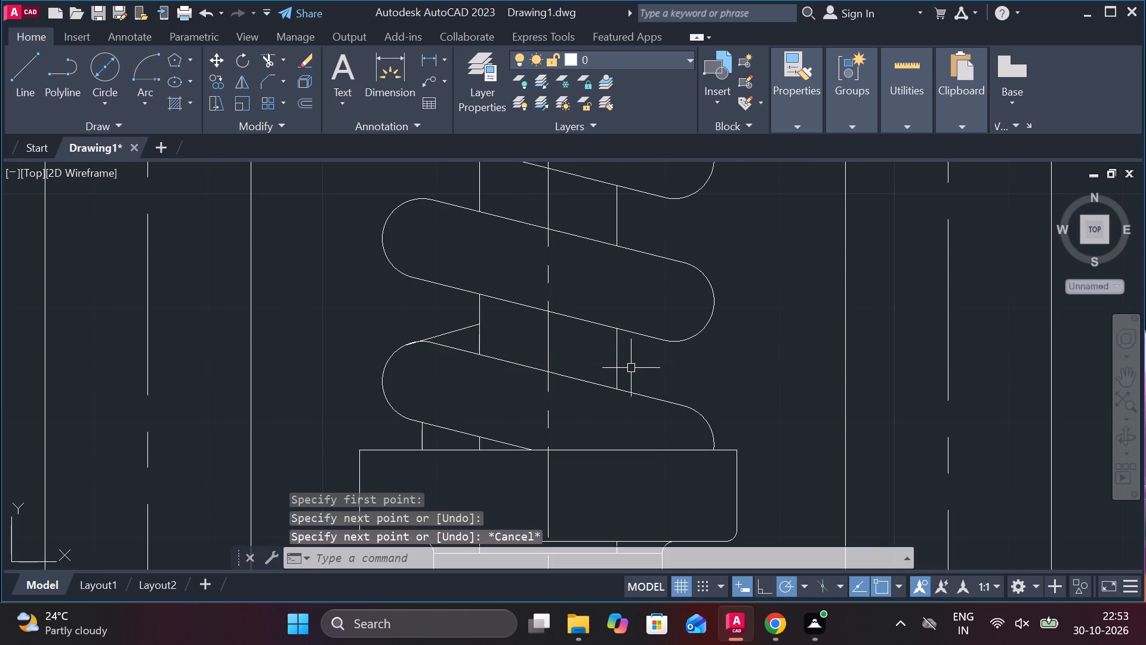
Draw a slanted line from the midpoint of the spindle's right edge in the lowest coil gap to the second-lowest coil's right end.
key(space)
click(618, 364)
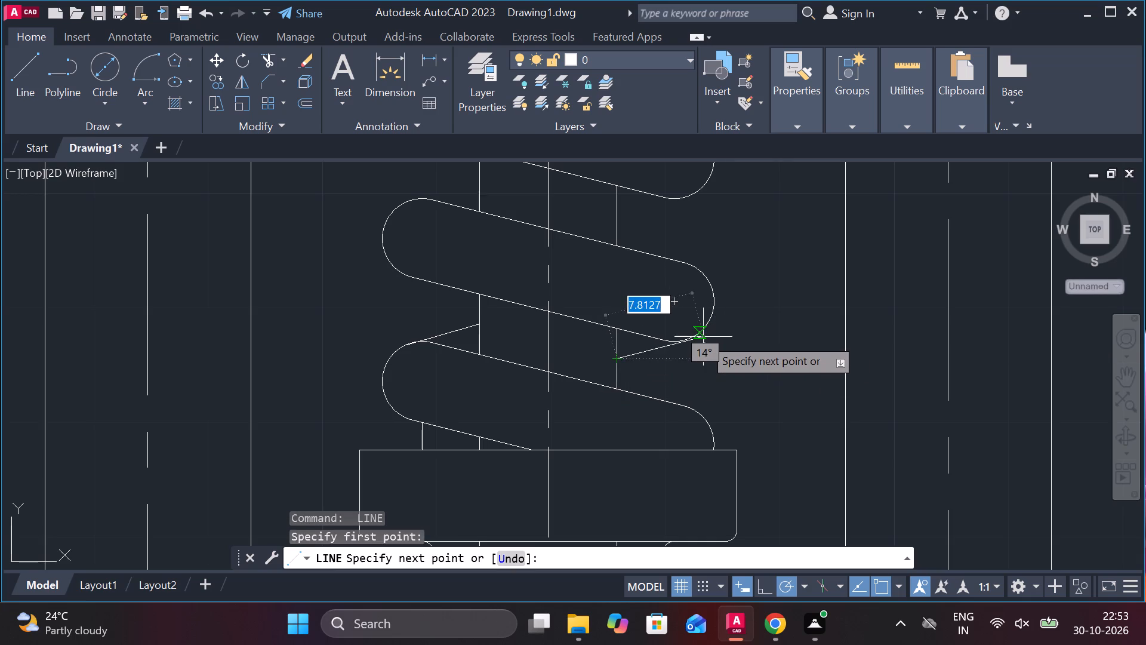
click(687, 342)
key(Escape)
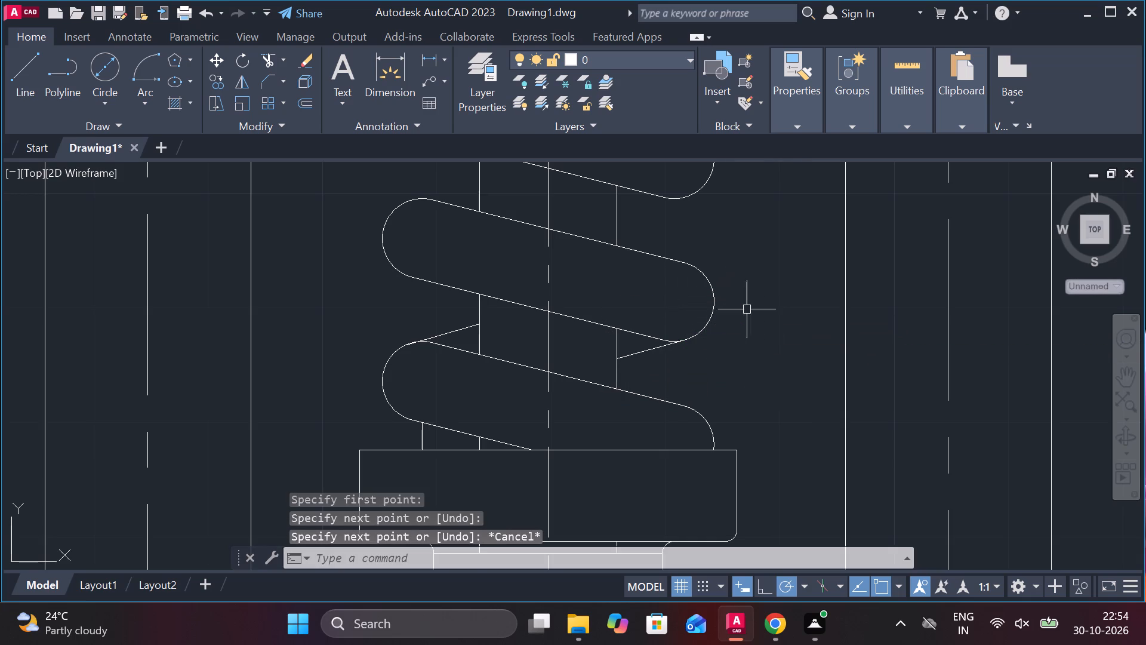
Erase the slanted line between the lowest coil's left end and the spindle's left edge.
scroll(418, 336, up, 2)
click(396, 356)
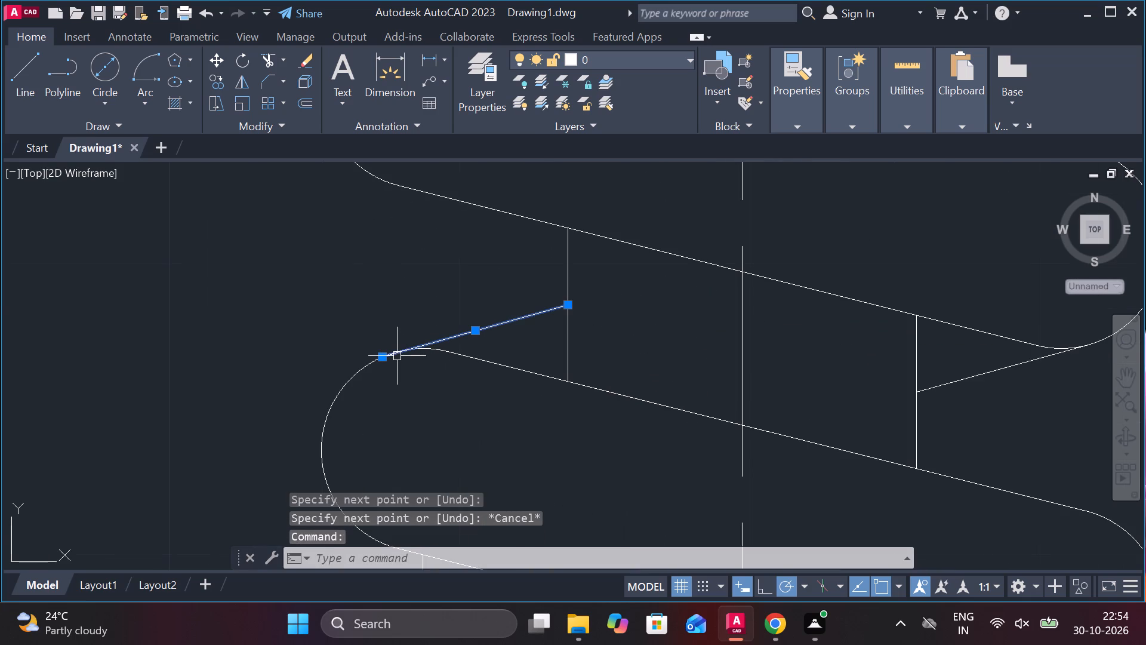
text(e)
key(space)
Redraw the slanted line from the lowest coil's rounded left end to the midpoint of the spindle's left edge above it.
key(l)
key(Return)
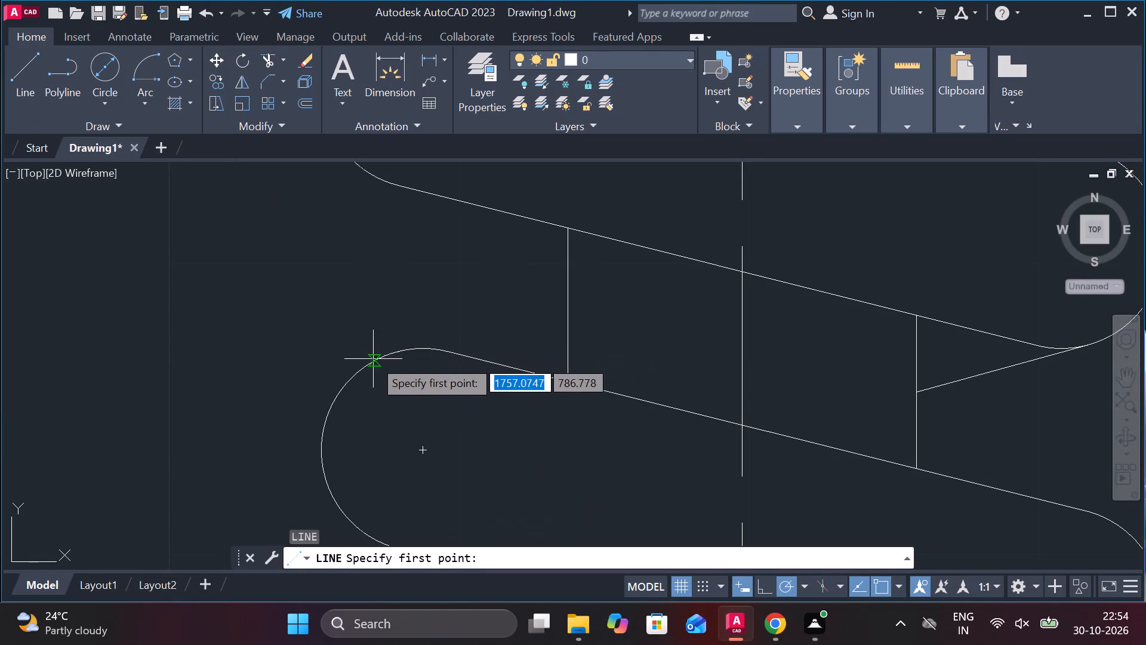
click(395, 352)
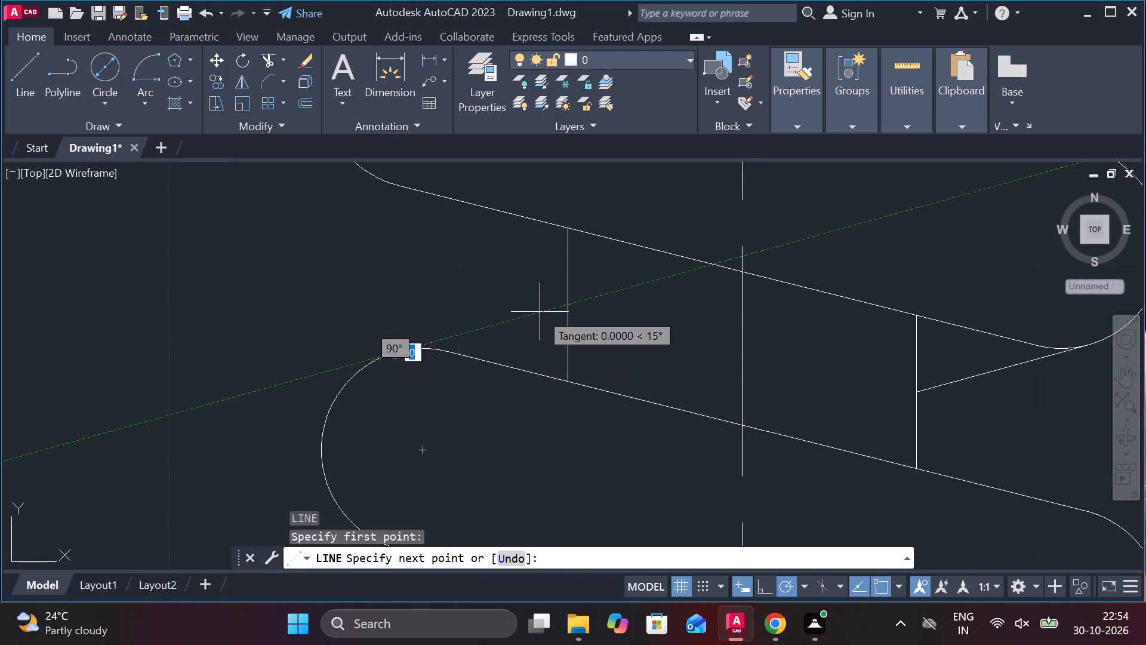
click(569, 306)
scroll(605, 308, down, 1)
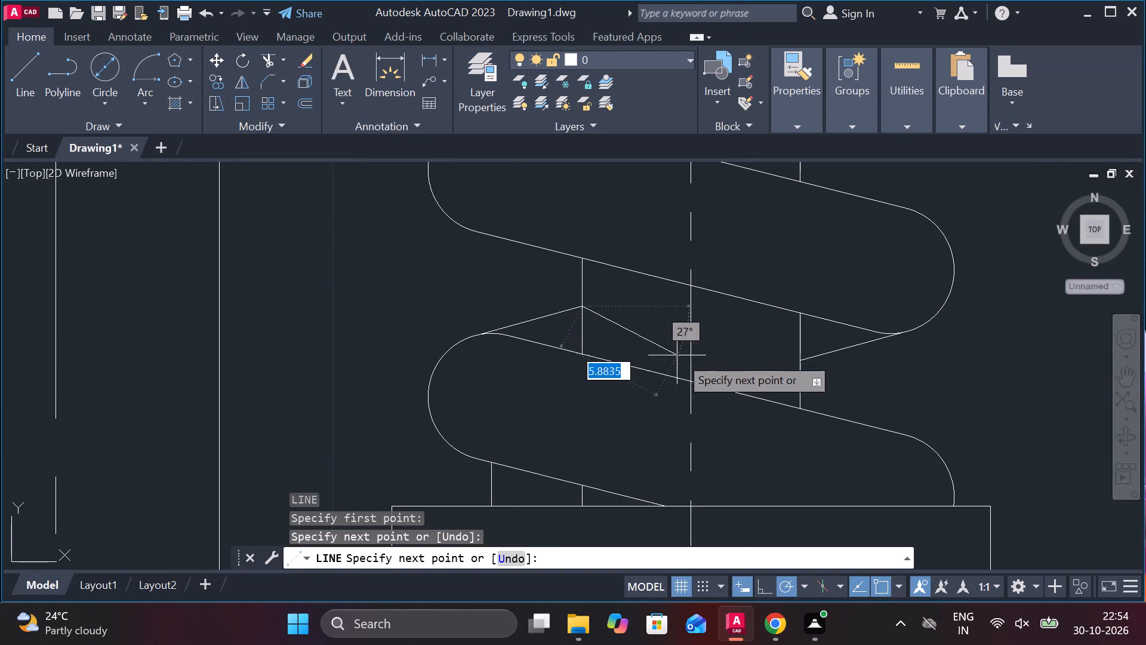
key(Escape)
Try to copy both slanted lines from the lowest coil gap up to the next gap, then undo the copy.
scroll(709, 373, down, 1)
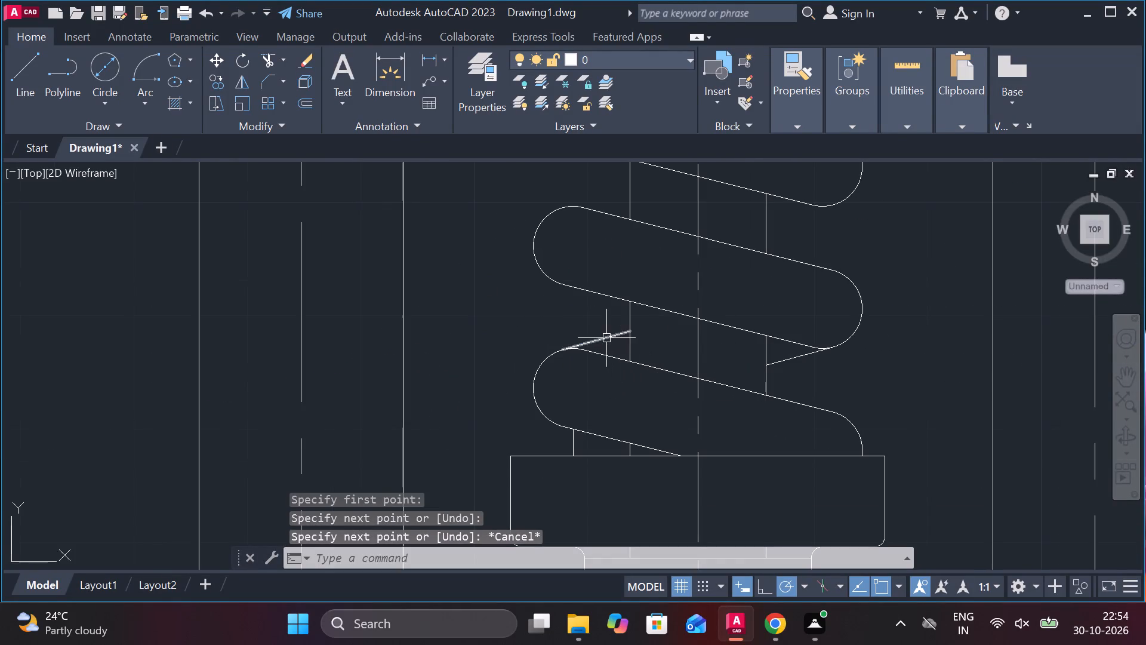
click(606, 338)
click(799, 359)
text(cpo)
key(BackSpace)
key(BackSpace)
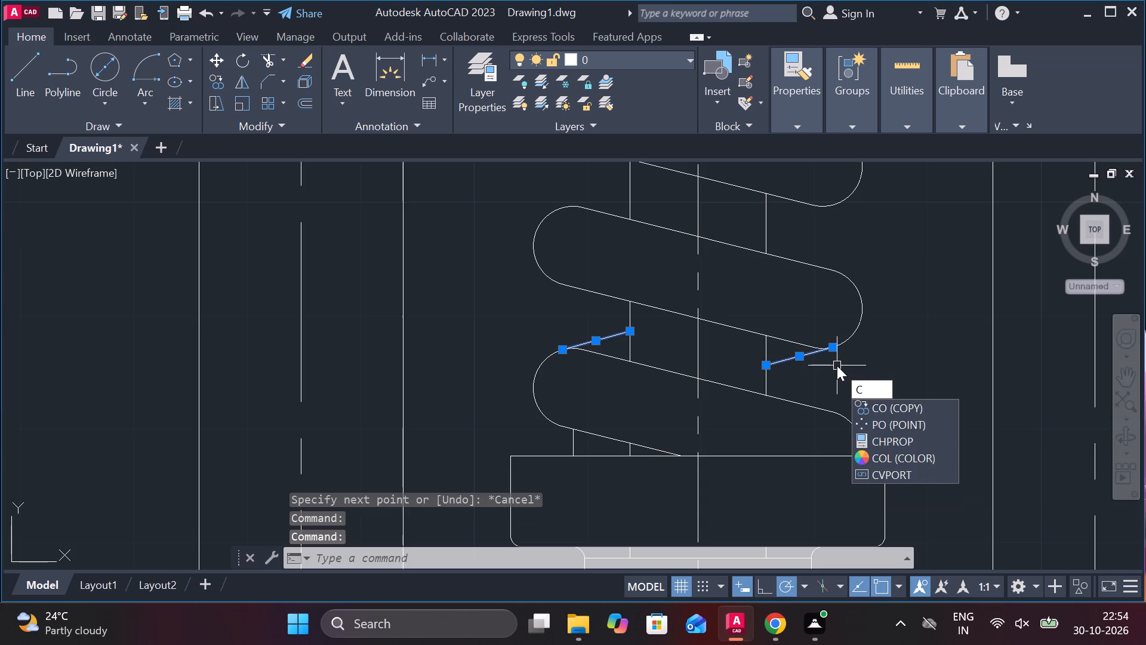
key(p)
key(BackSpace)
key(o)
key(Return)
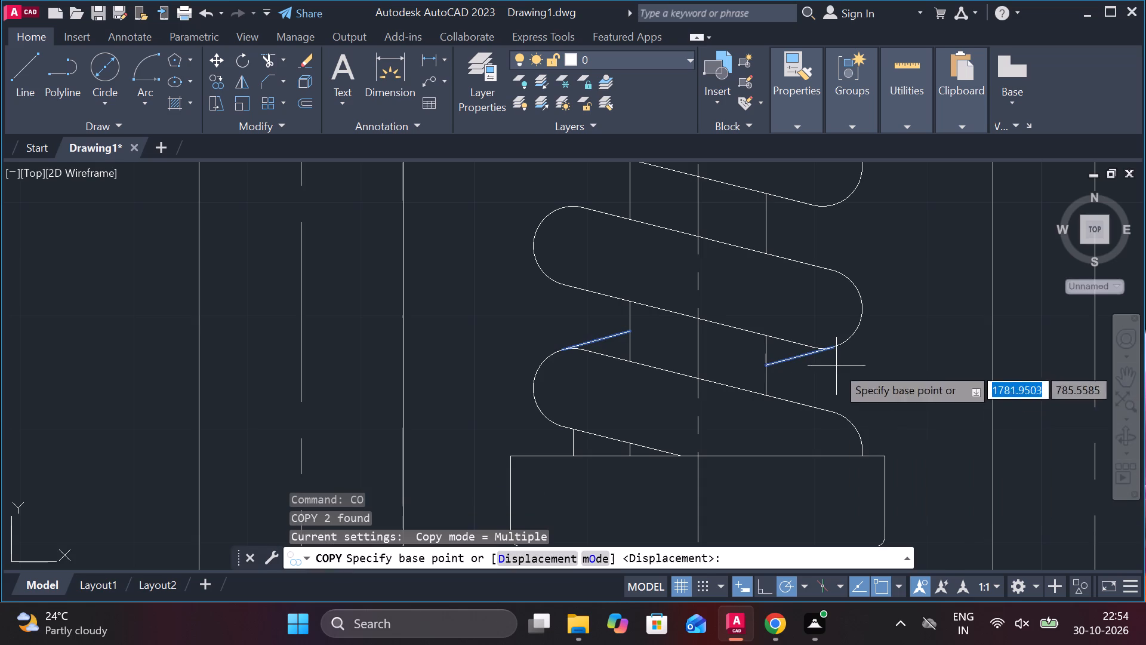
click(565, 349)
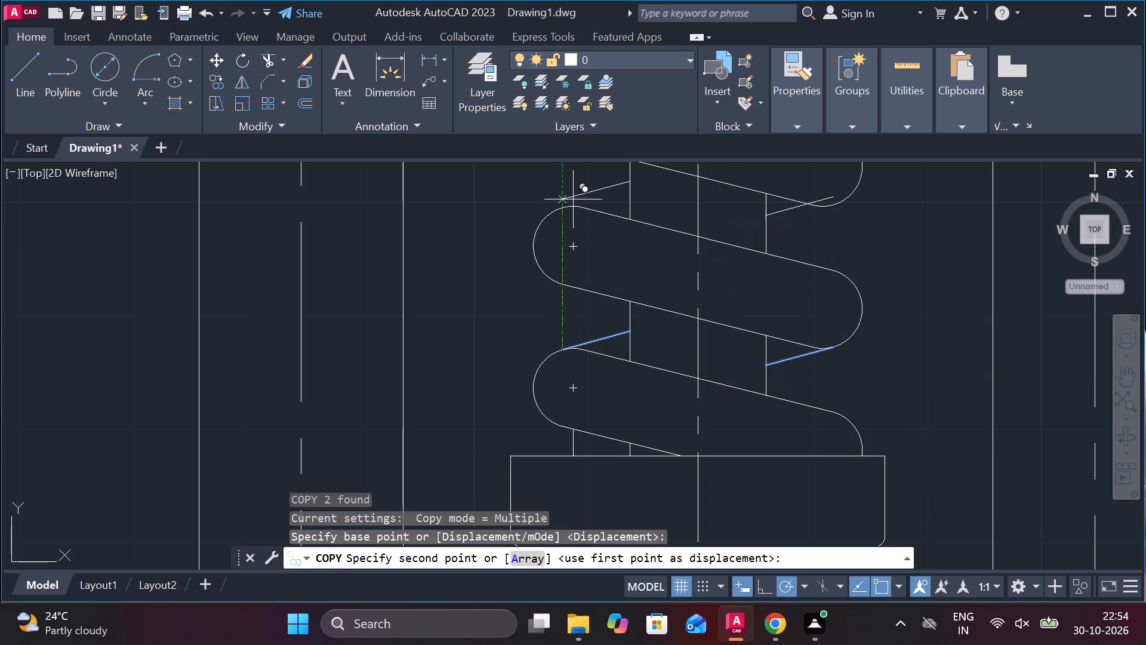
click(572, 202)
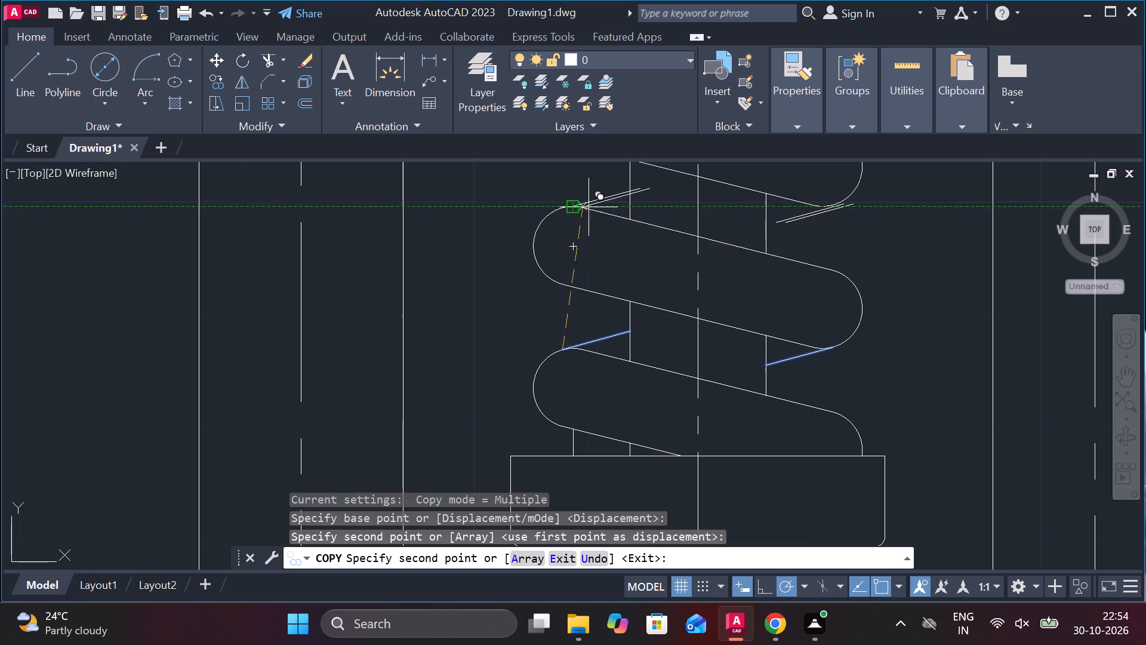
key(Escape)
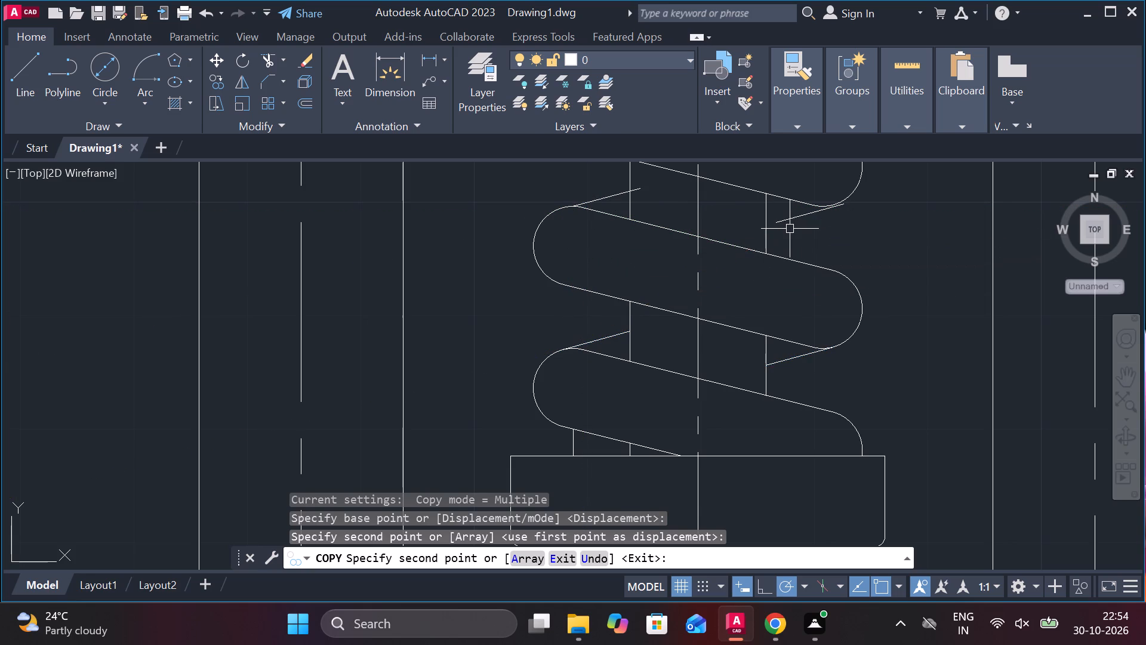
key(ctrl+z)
Draw slanted lines in the second-lowest coil gap, joining the coils' rounded ends to the midpoints of the spindle's left and right edges.
middle_drag(651, 217, 640, 383)
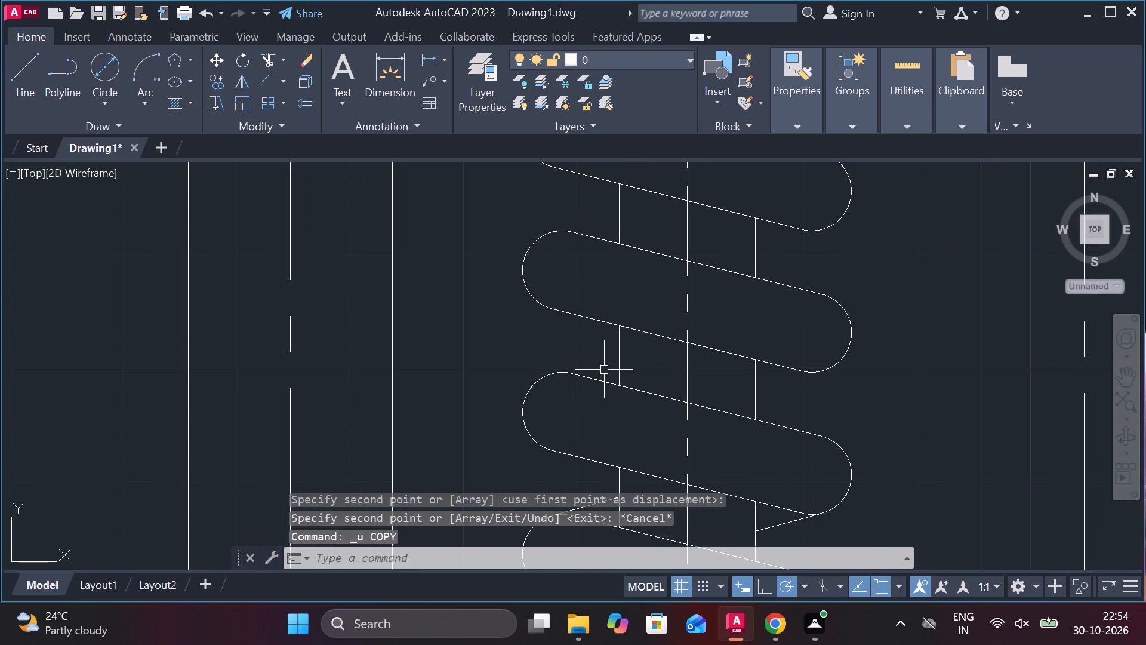
key(l)
key(Return)
click(543, 372)
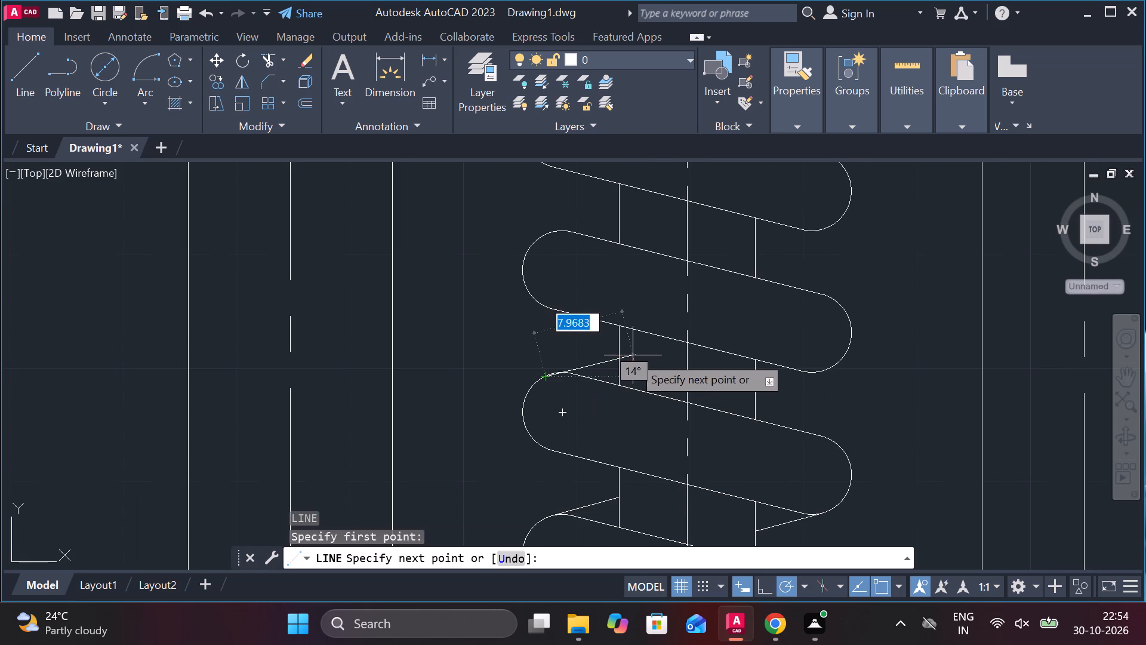
click(625, 355)
key(Escape)
key(space)
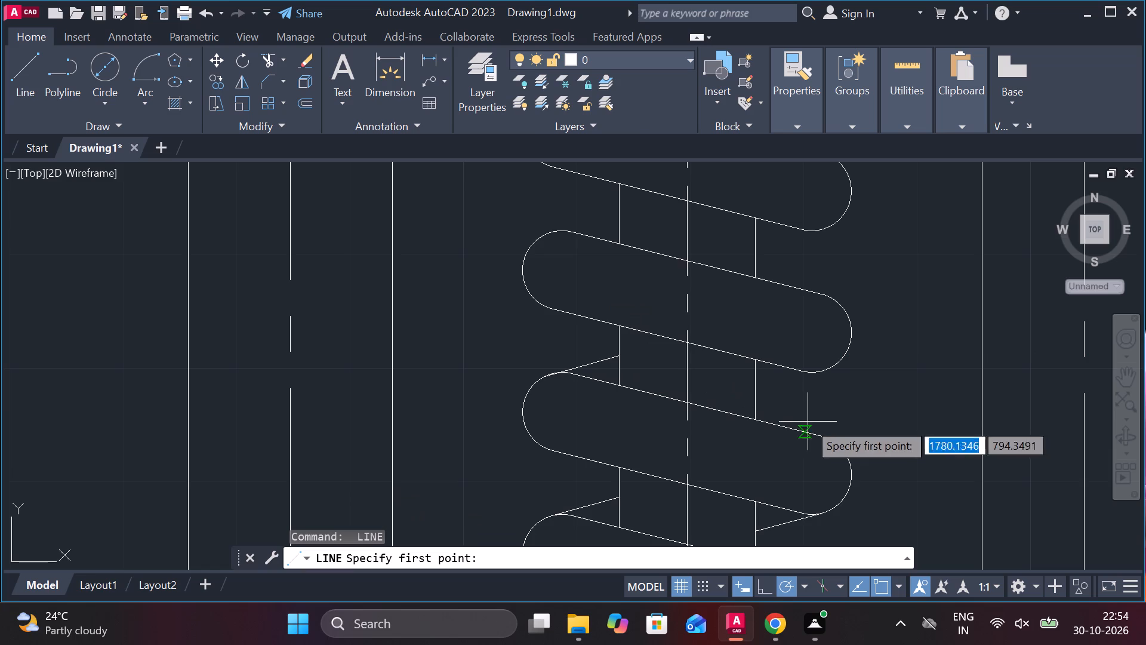
click(761, 393)
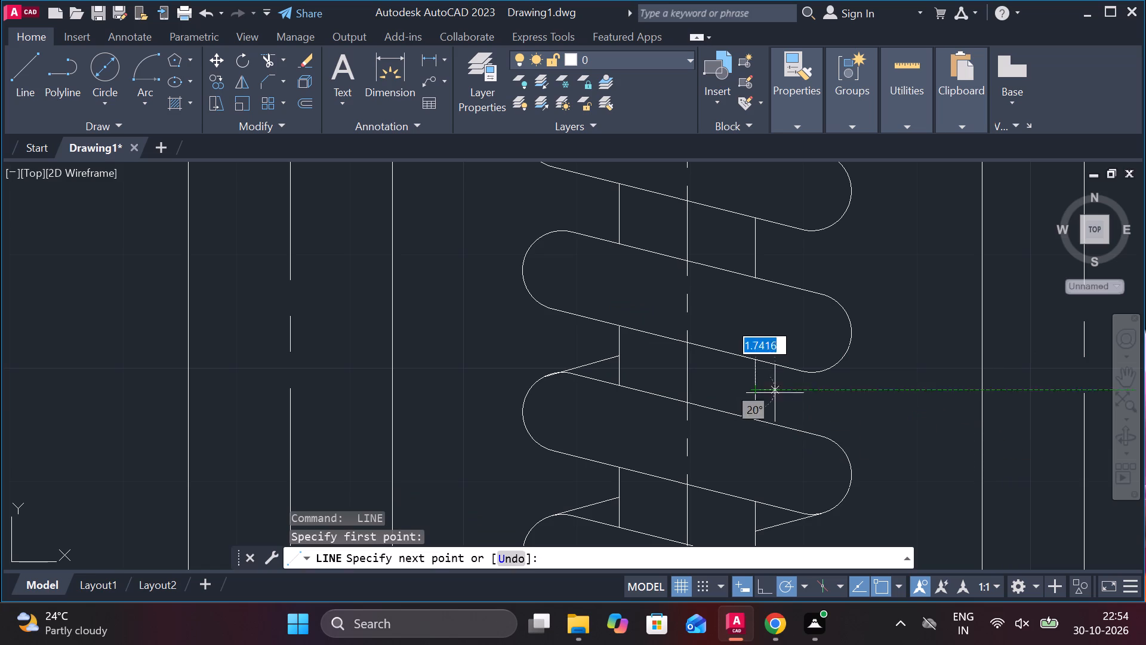
click(827, 371)
key(Escape)
Draw a line tangent from the third-lowest coil's rounded left end to the midpoint of the spindle's left edge in the gap above.
scroll(871, 360, down, 1)
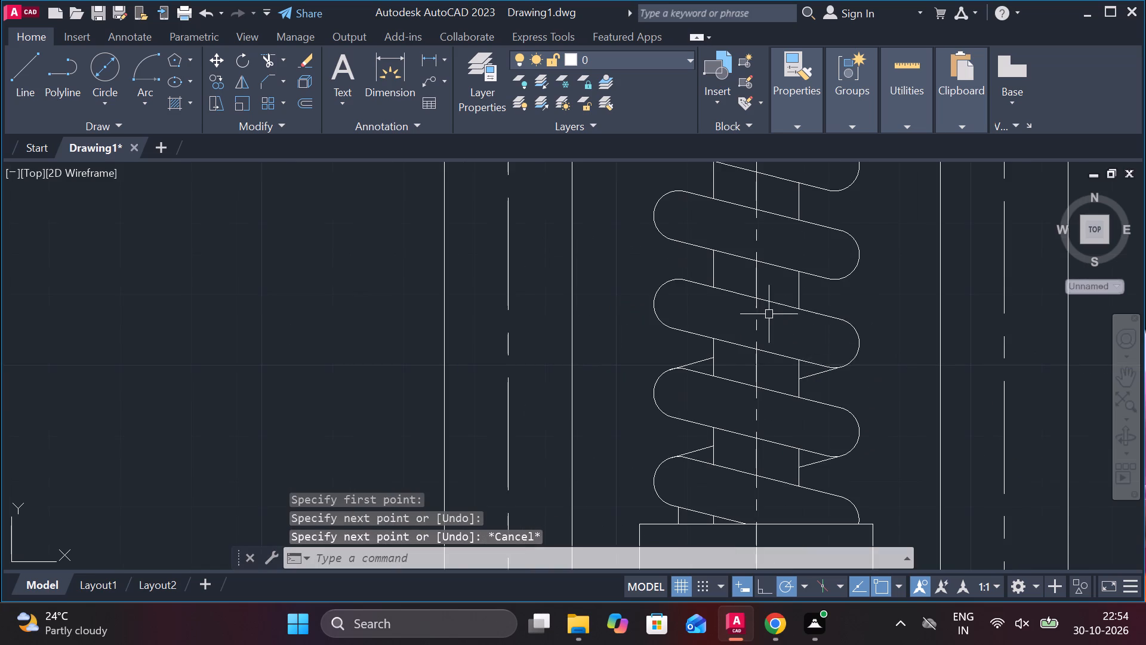
middle_drag(783, 312, 793, 399)
scroll(657, 351, up, 3)
key(space)
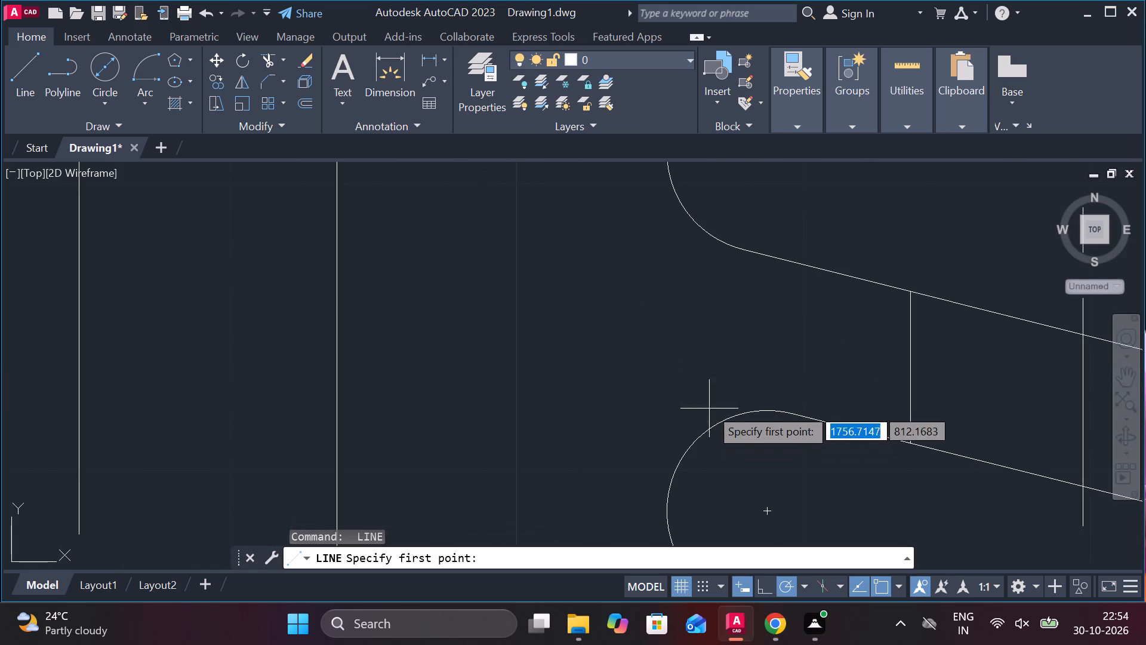
key(r)
key(BackSpace)
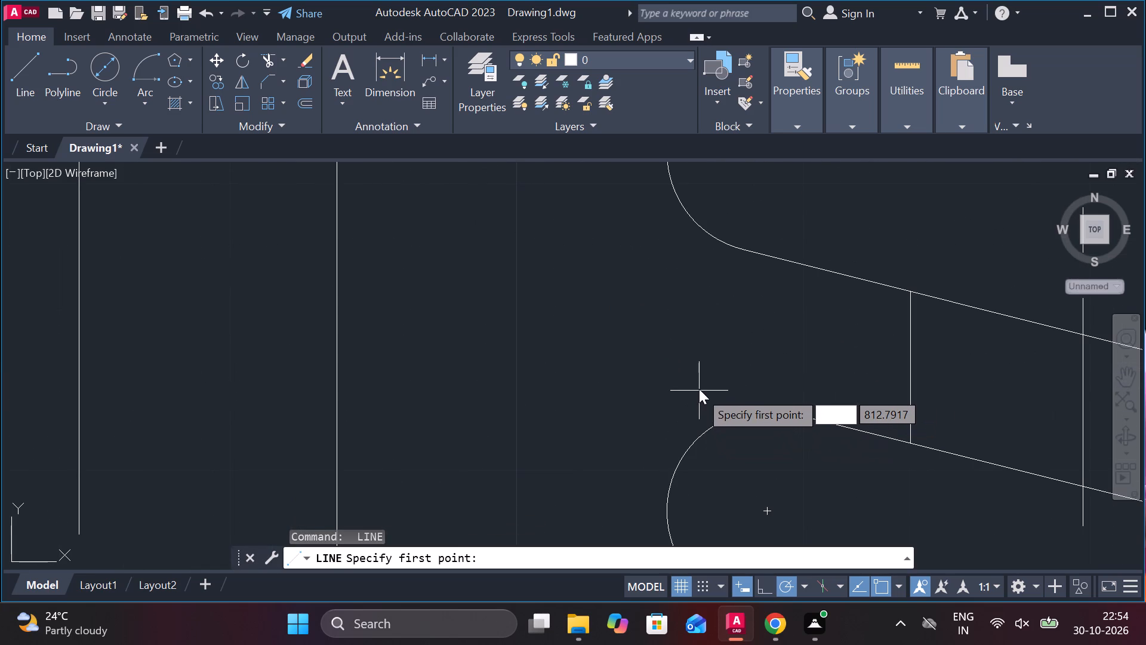
text(tab)
key(BackSpace)
key(n)
key(Return)
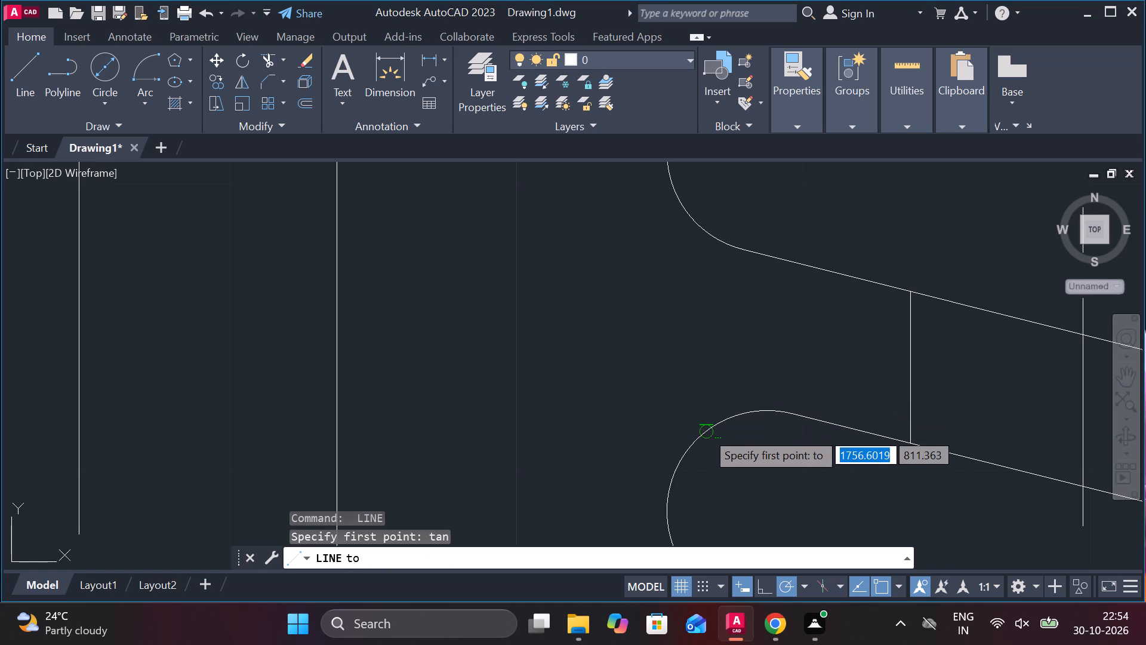
click(706, 431)
click(910, 361)
scroll(912, 361, down, 3)
middle_drag(927, 371, 909, 372)
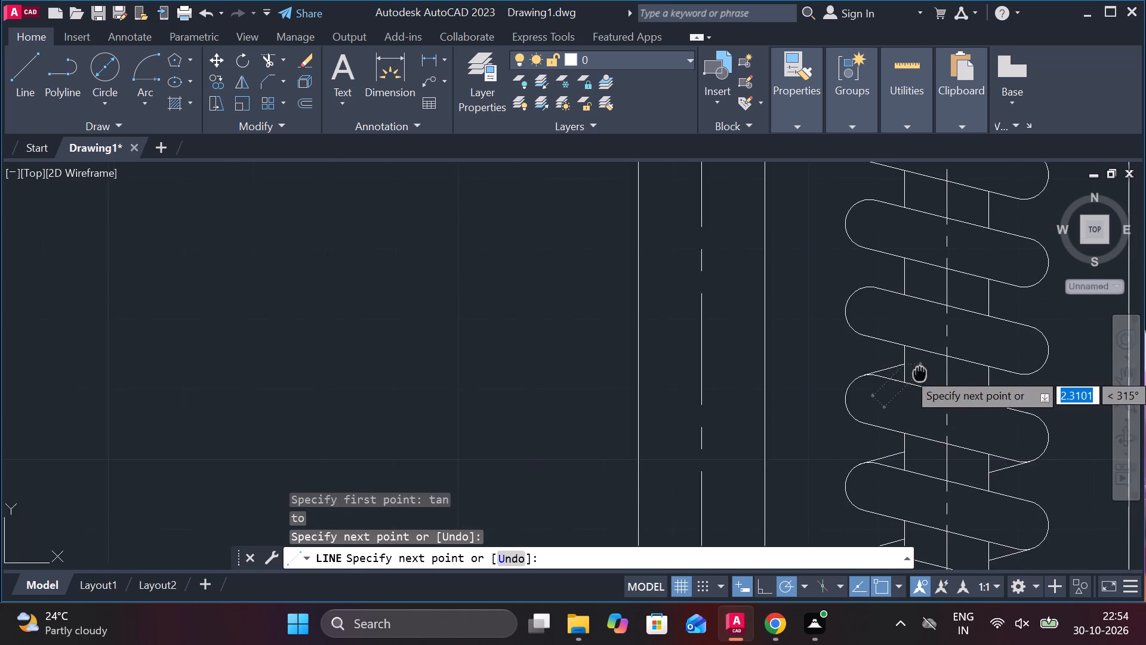
middle_drag(909, 372, 719, 343)
scroll(717, 327, up, 2)
key(Escape)
Draw a line from the midpoint of the spindle's right edge in the same gap, tangent to the fourth-lowest coil's rounded right end.
key(space)
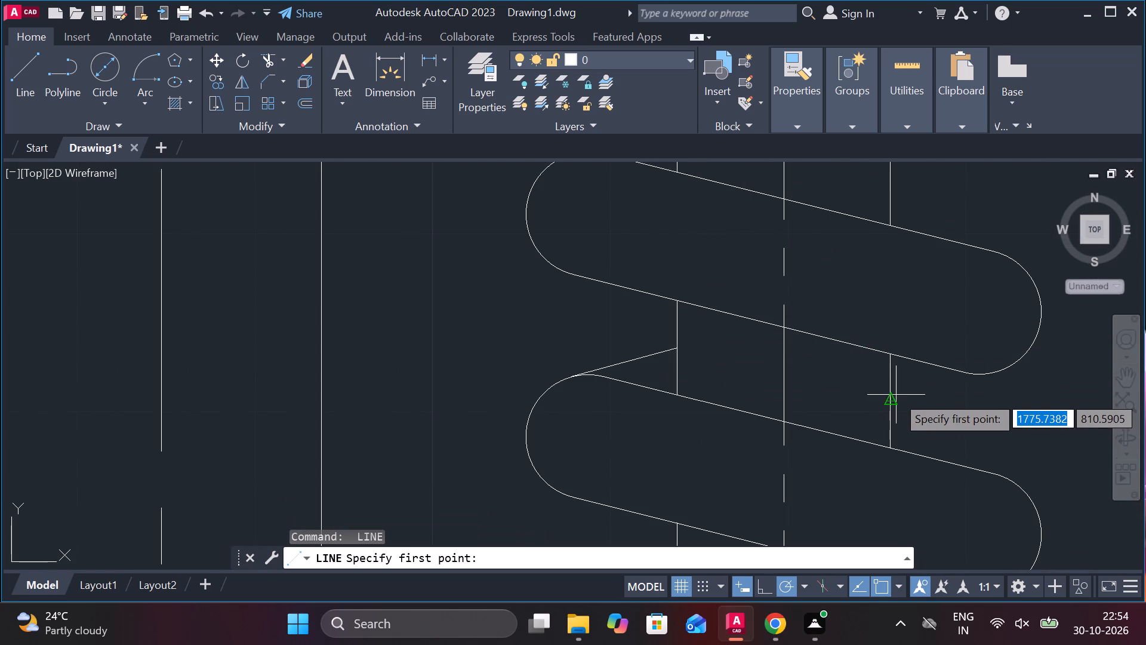
click(896, 396)
text(tab)
key(BackSpace)
text(n)
key(space)
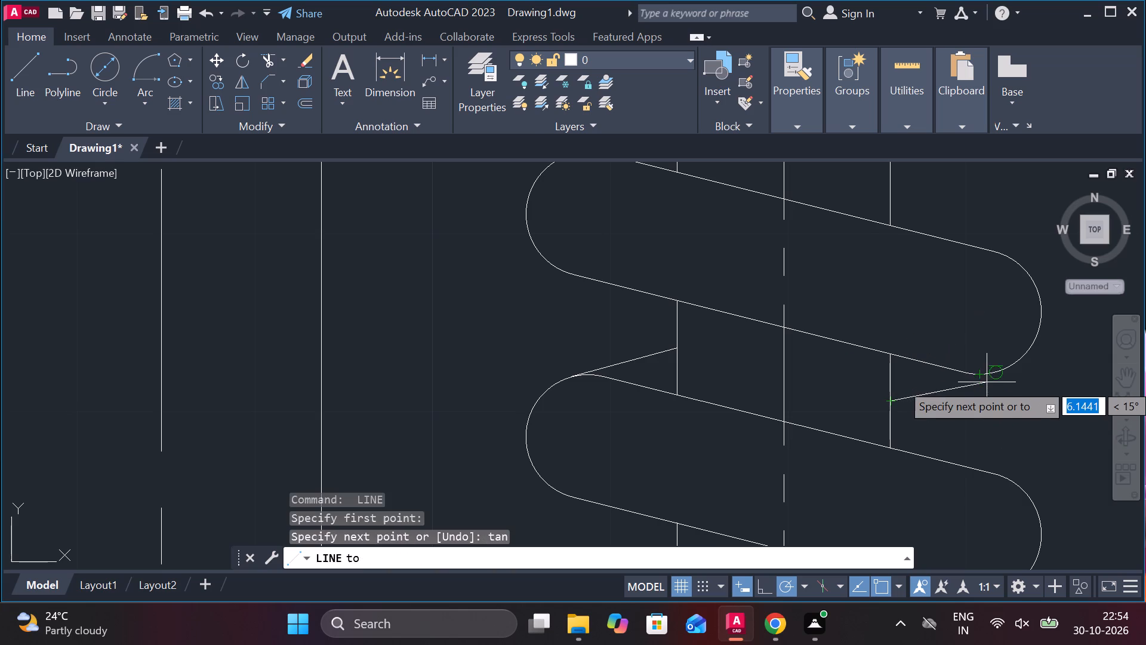
click(1002, 378)
scroll(1012, 381, down, 2)
scroll(1011, 330, up, 2)
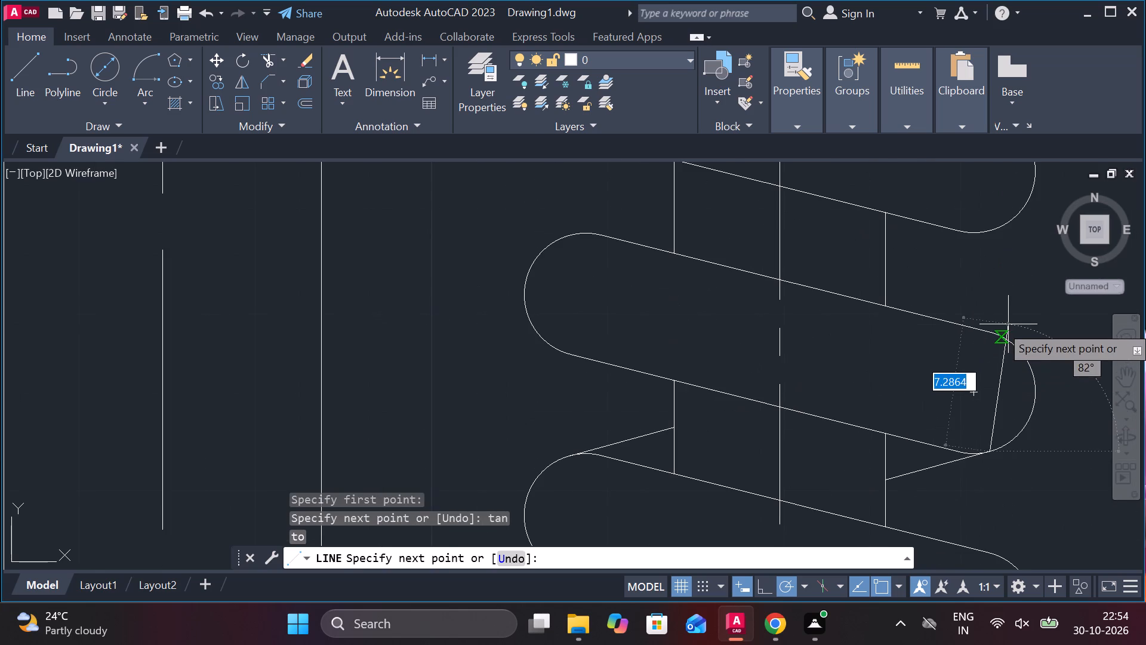
key(Escape)
Draw a line tangent from the fourth-lowest coil's rounded left end to the midpoint of the spindle's left edge in the gap above.
scroll(1000, 324, down, 2)
middle_drag(1002, 324, 935, 426)
scroll(794, 376, up, 1)
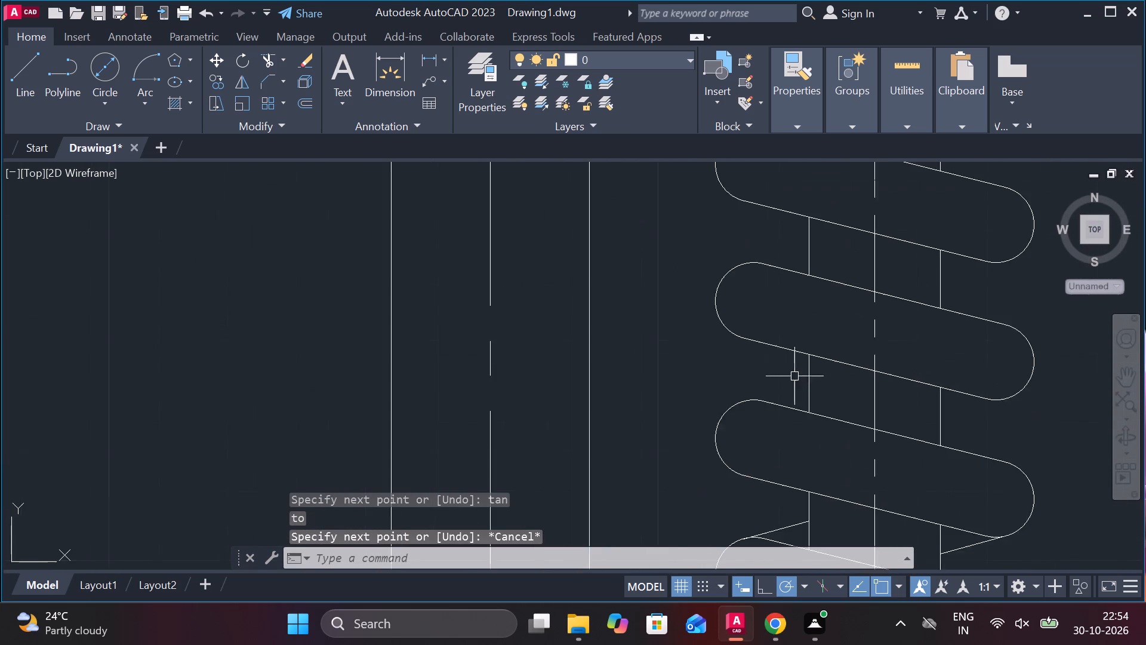
scroll(794, 376, up, 1)
key(l)
key(Return)
text(tan)
key(space)
click(707, 406)
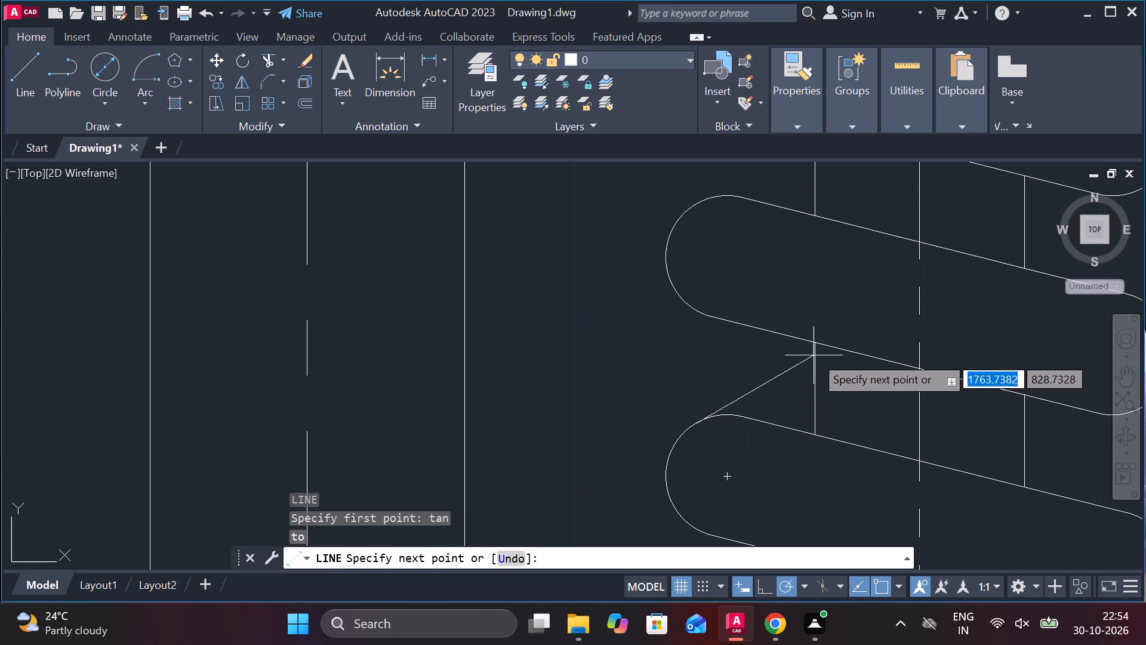
click(814, 386)
middle_drag(828, 376, 772, 370)
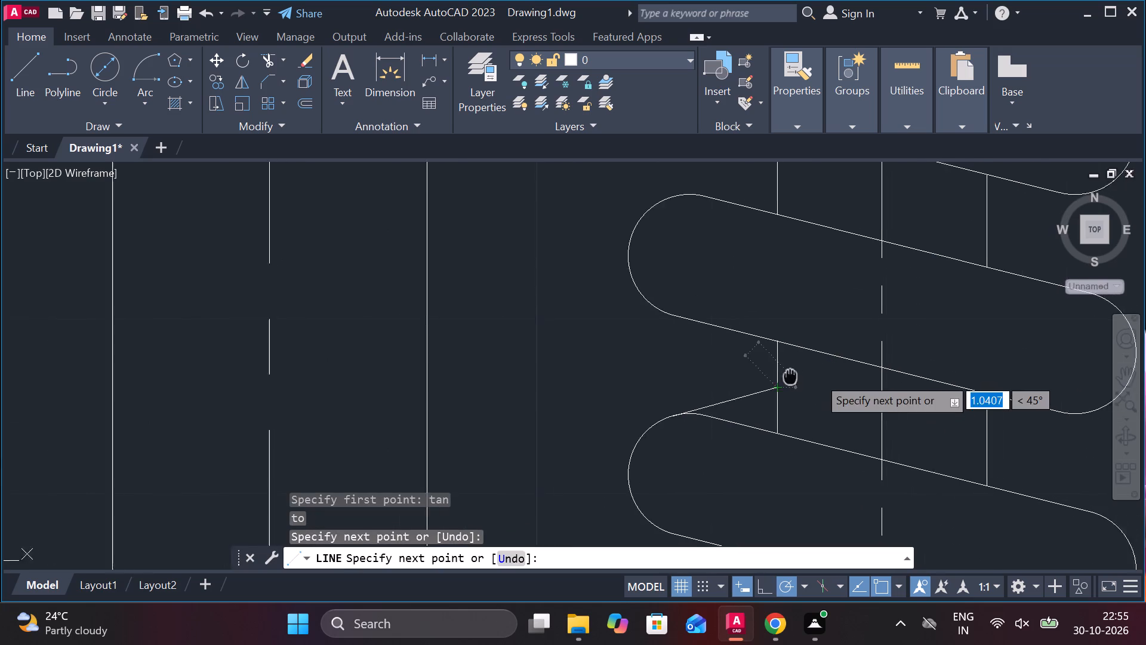
middle_drag(772, 370, 651, 344)
key(Escape)
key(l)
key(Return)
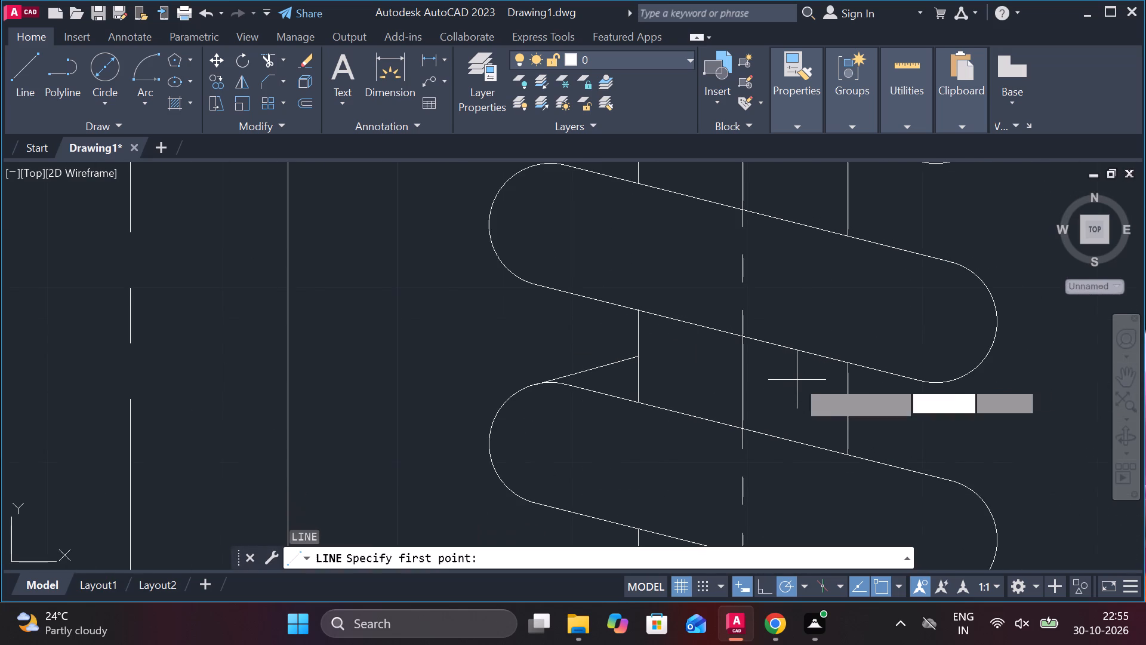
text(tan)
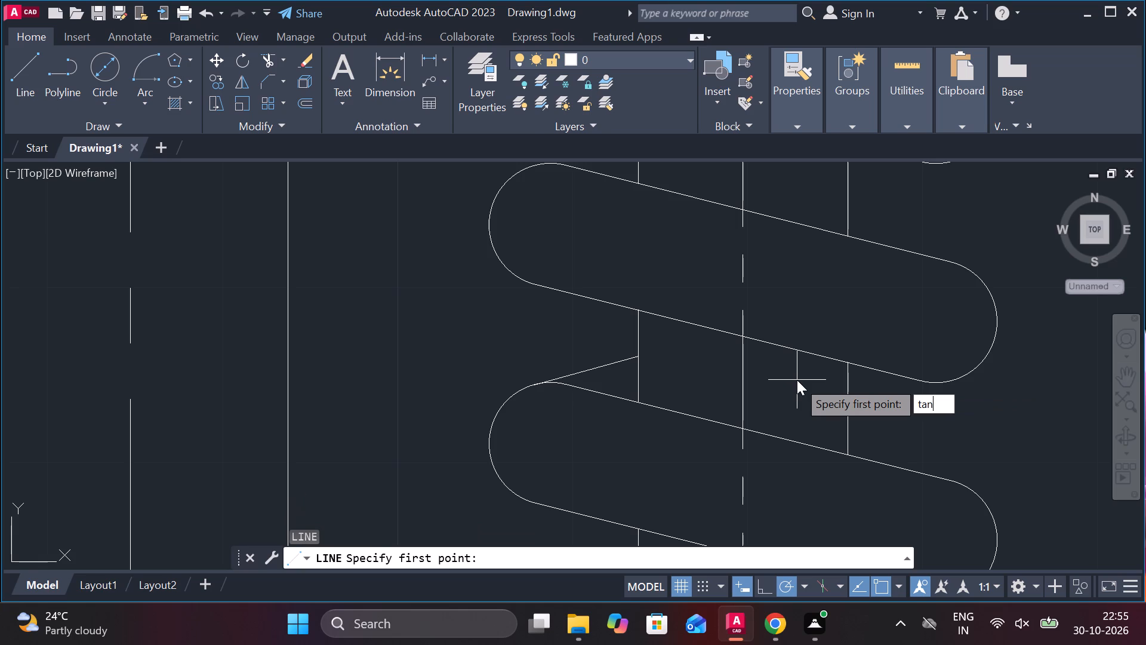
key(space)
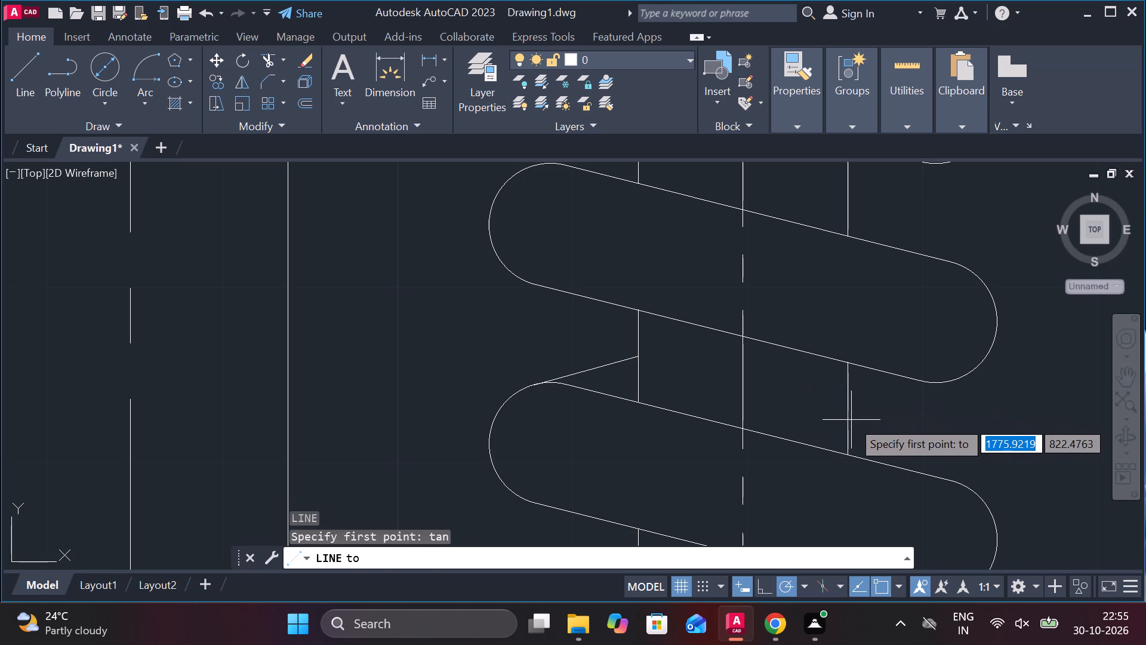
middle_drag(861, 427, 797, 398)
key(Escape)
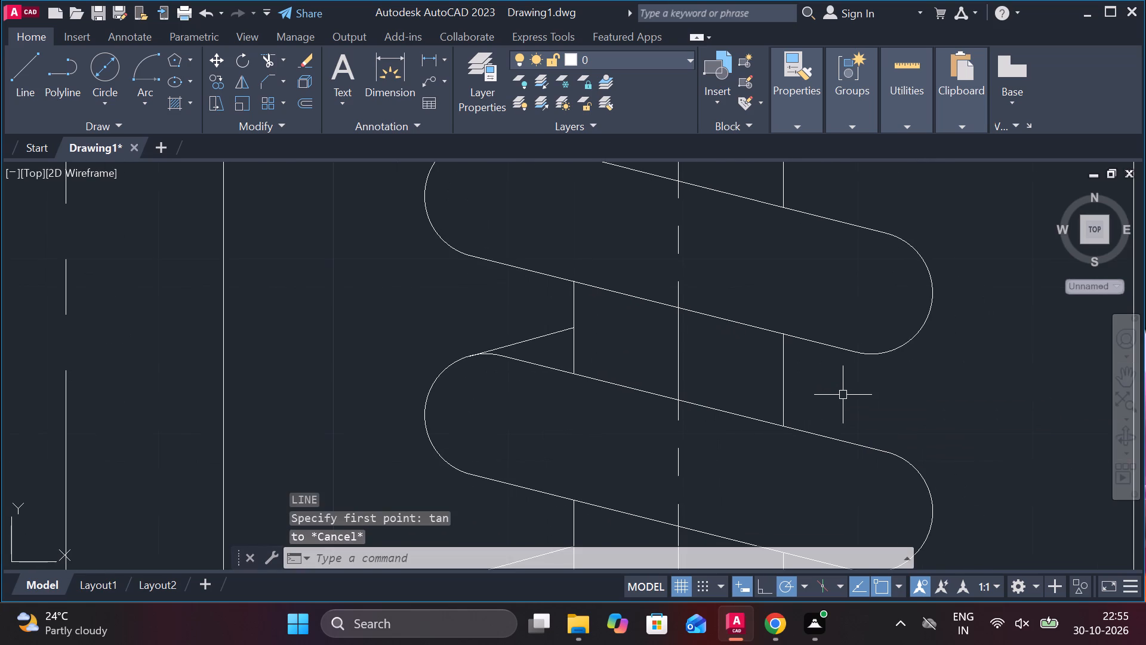
Draw a line from the midpoint of the spindle's right edge in this fourth gap, tangent to the rounded right end of the coil above.
key(l)
key(Return)
click(781, 378)
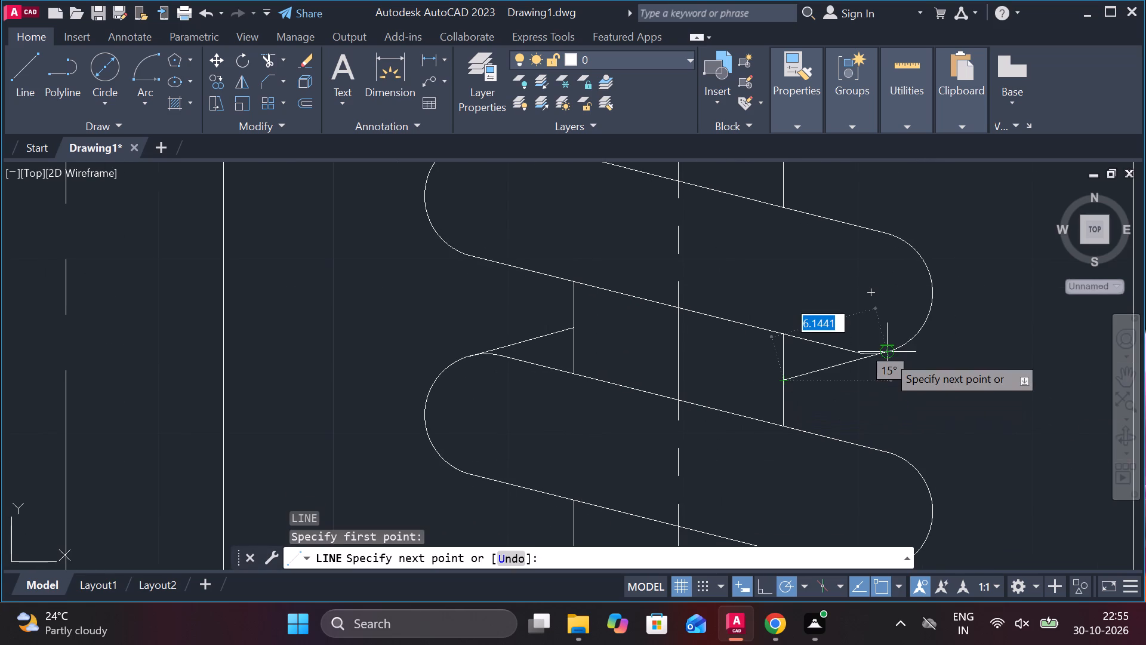
text(tan)
key(Return)
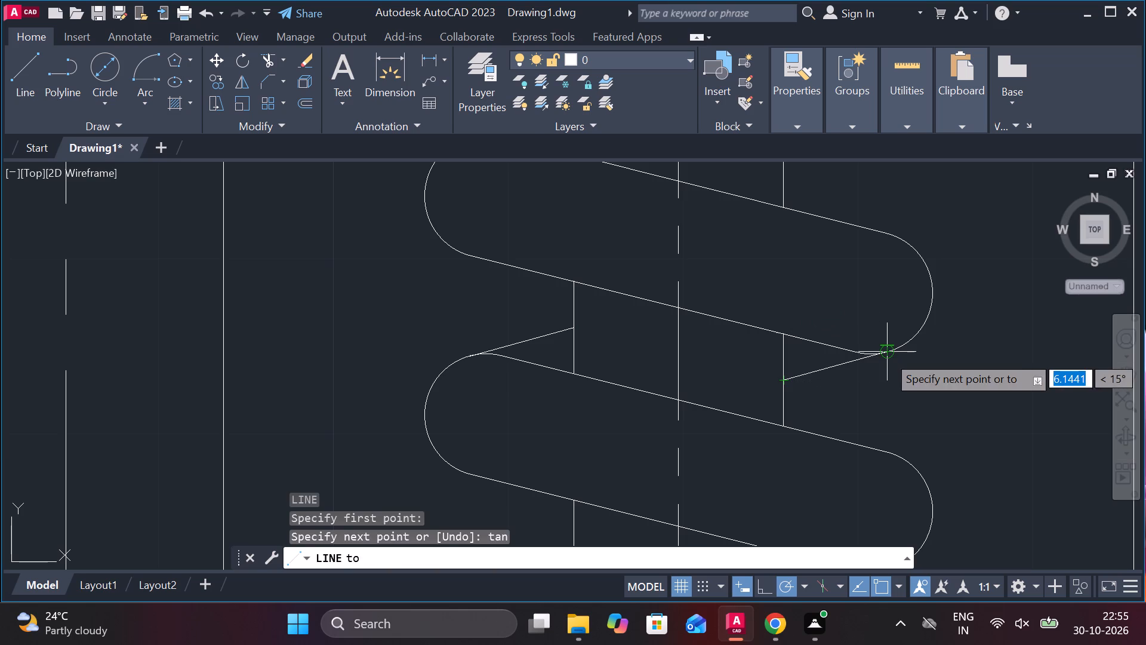
click(887, 355)
scroll(917, 349, down, 2)
key(Escape)
Draw a line in the topmost coil gap, tangent from the lower coil's rounded left end to the midpoint of the spindle's left edge.
middle_drag(922, 315, 920, 381)
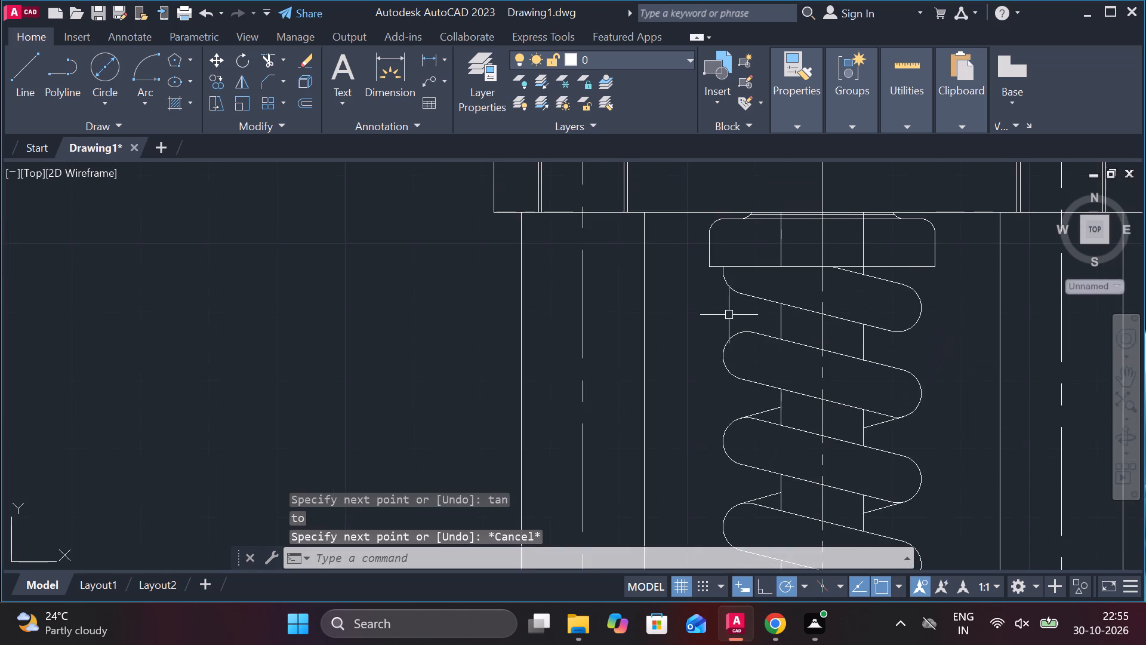
scroll(727, 306, up, 2)
key(l)
key(Return)
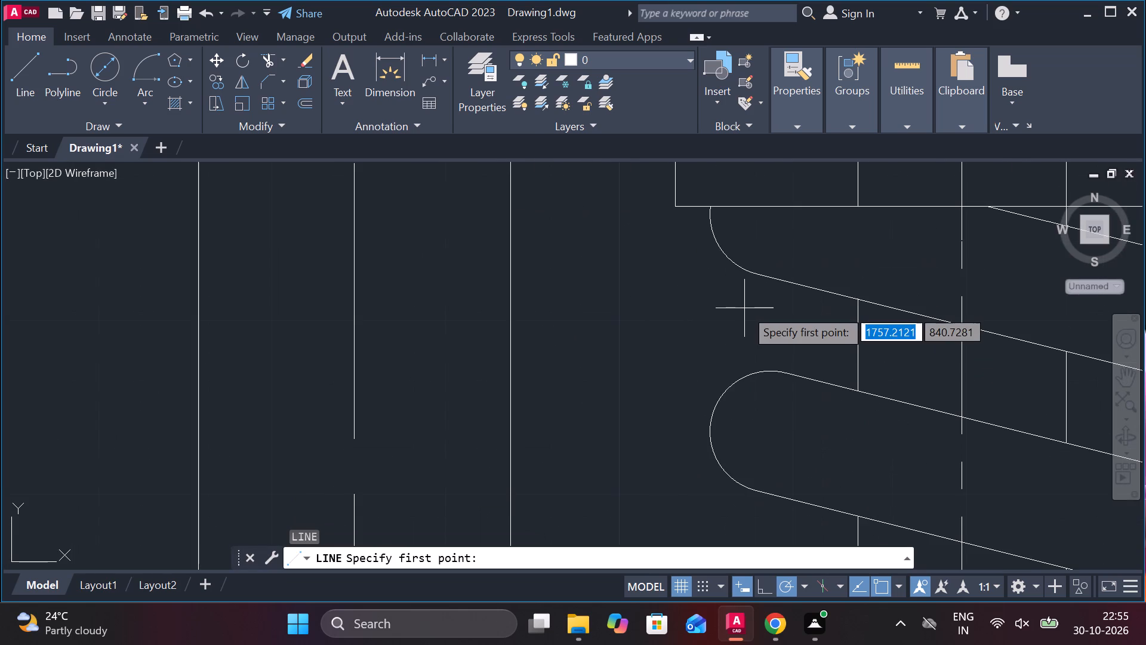
text(tan)
key(space)
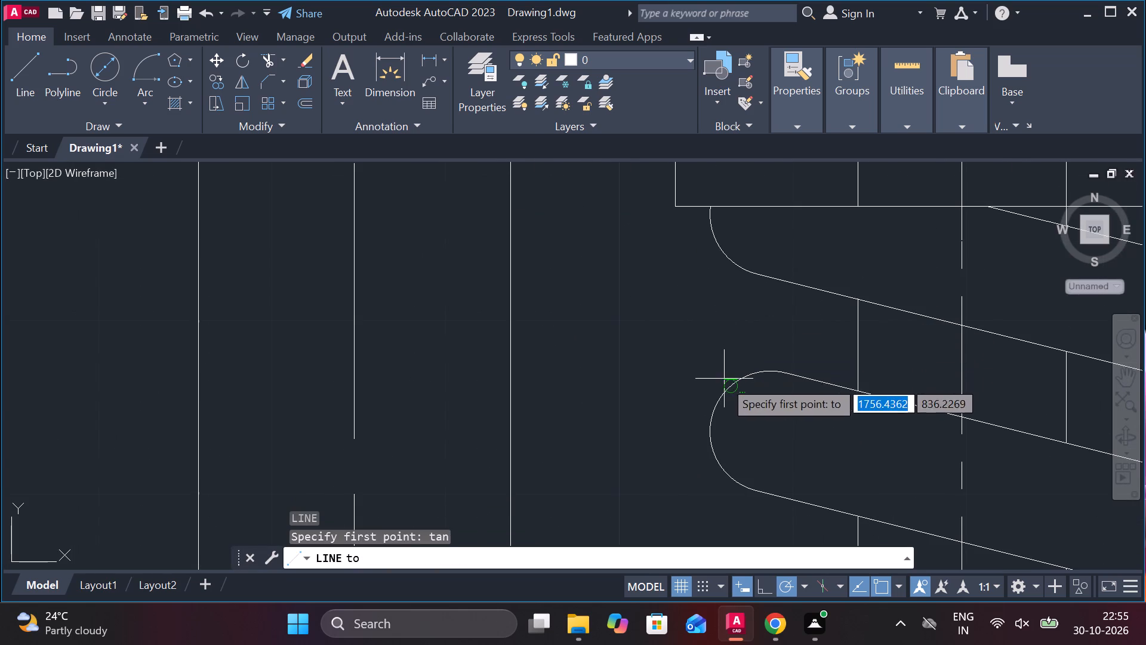
click(723, 380)
click(856, 345)
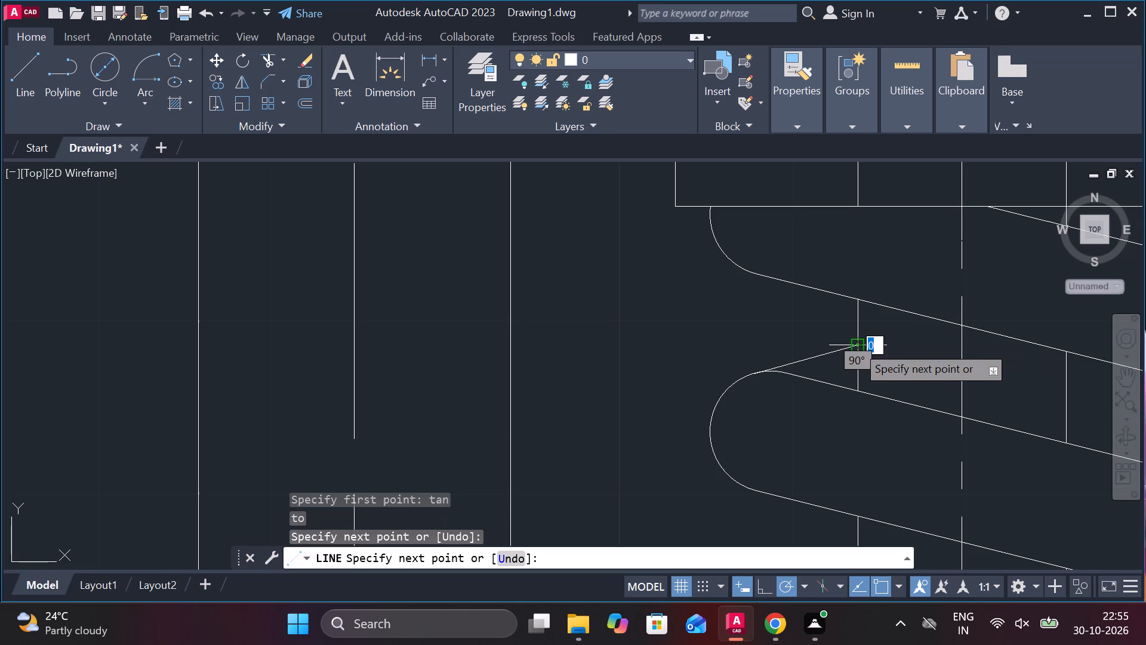
scroll(857, 344, down, 1)
middle_drag(867, 349, 734, 320)
key(Escape)
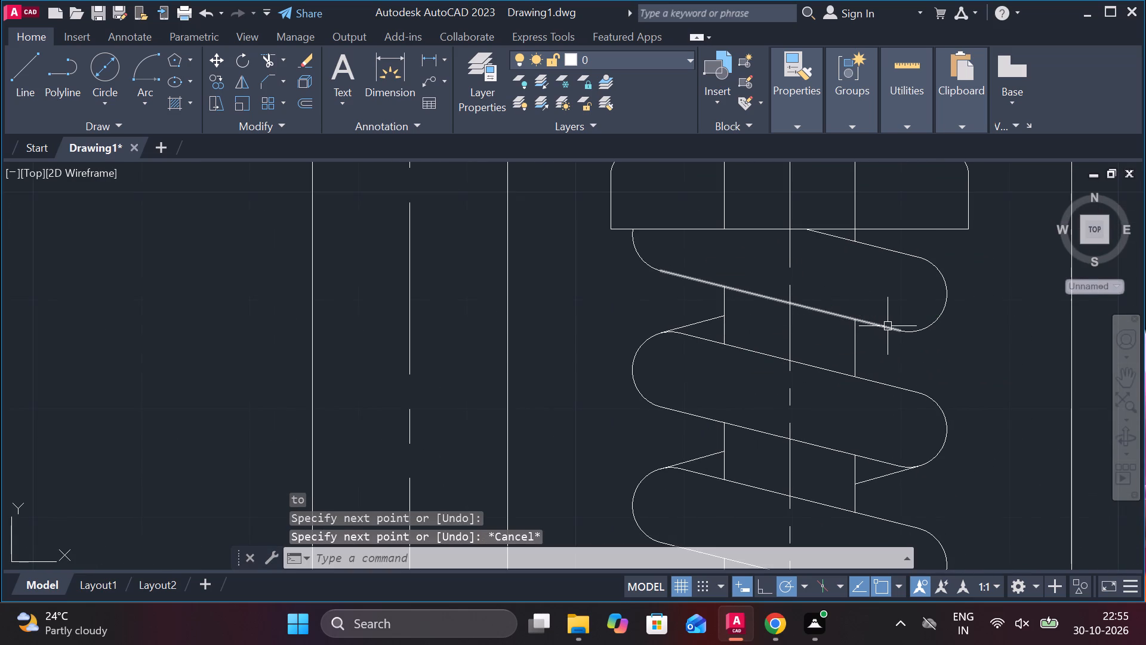
Draw a line from the midpoint of the spindle's right edge in the topmost gap, tangent to the top coil's rounded right end.
key(l)
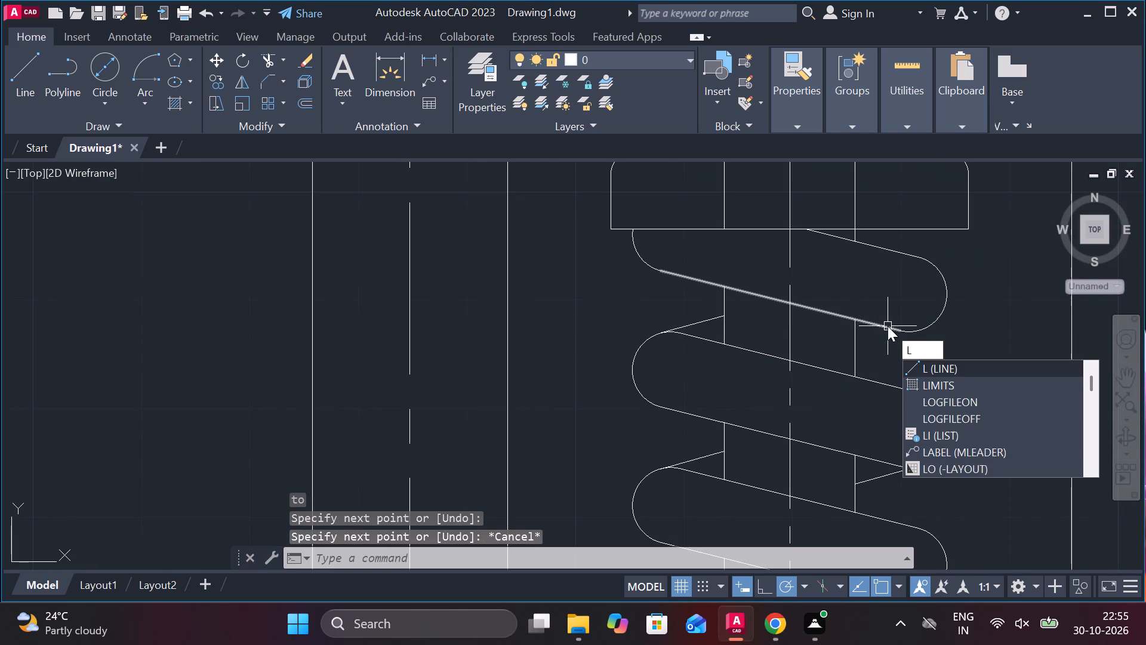
key(Return)
click(857, 352)
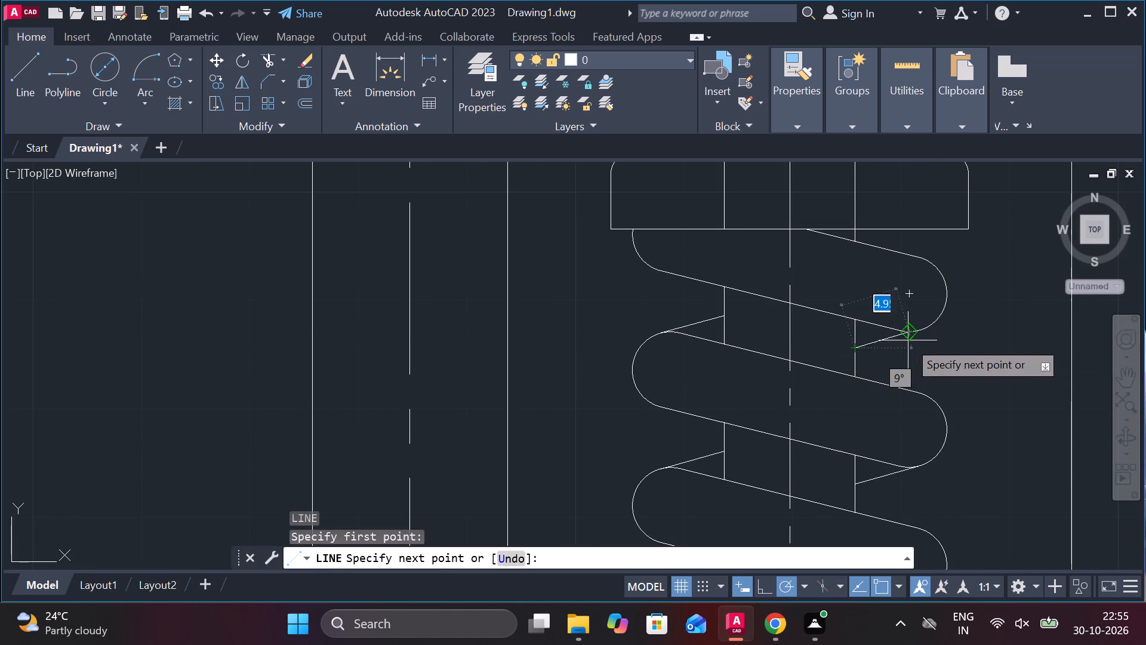
text(tan)
key(space)
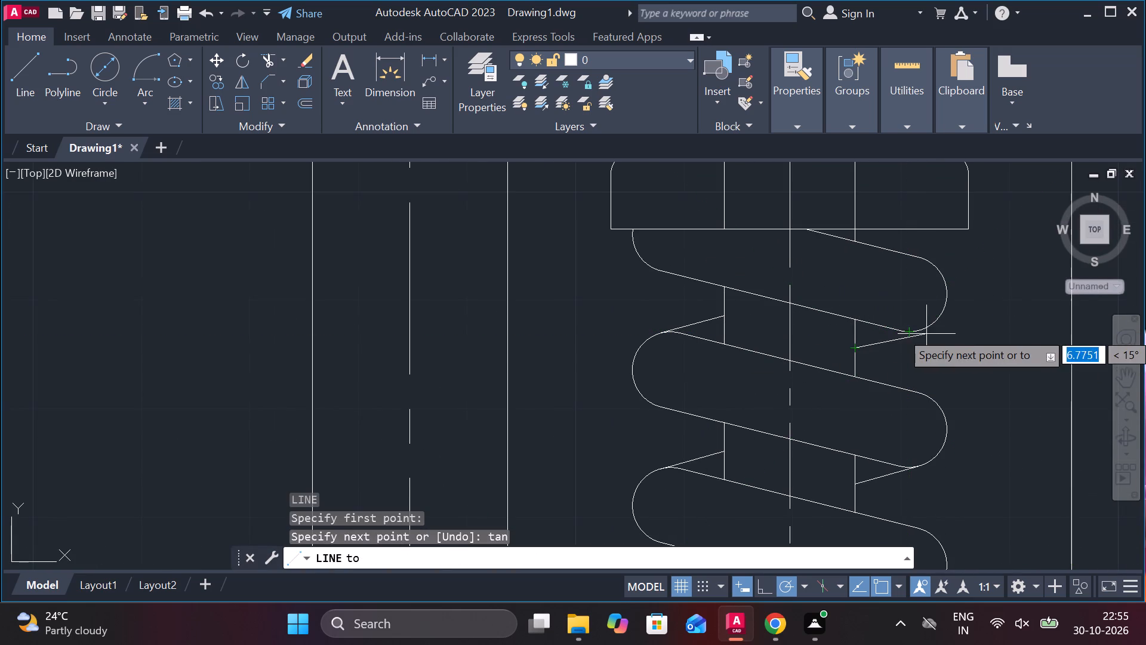
click(928, 331)
scroll(937, 334, down, 2)
key(Escape)
scroll(949, 391, down, 2)
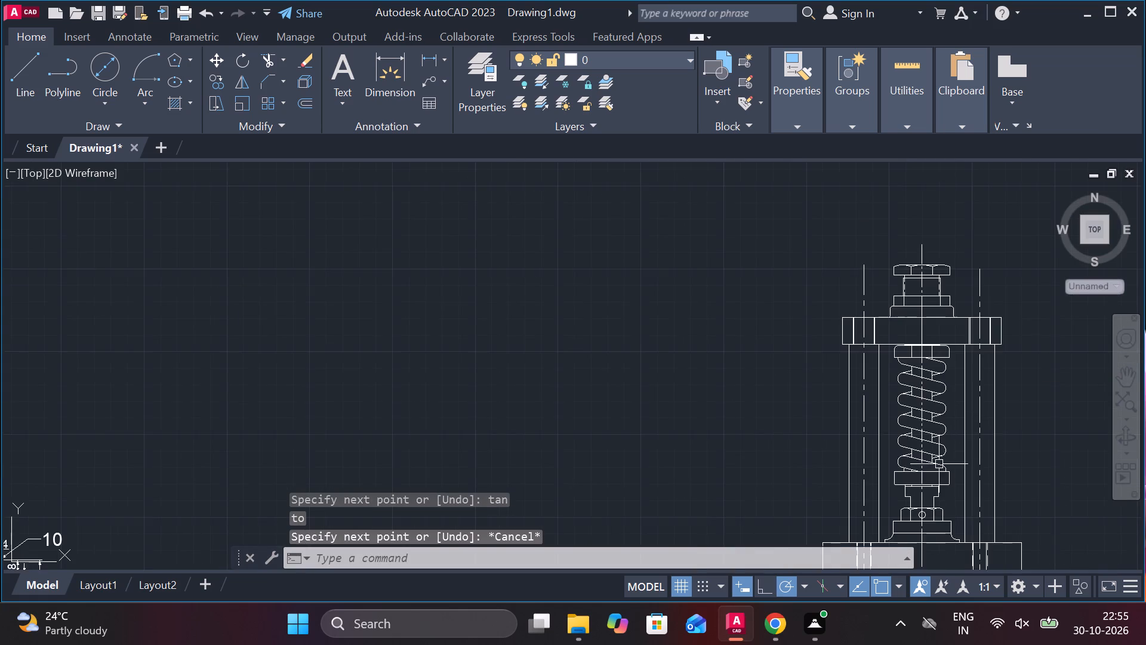
Draw a line from where the spindle's right edge meets the top coil's upper edge to the upper cap's lower right corner.
scroll(943, 463, up, 2)
middle_drag(938, 269, 830, 483)
scroll(846, 471, up, 2)
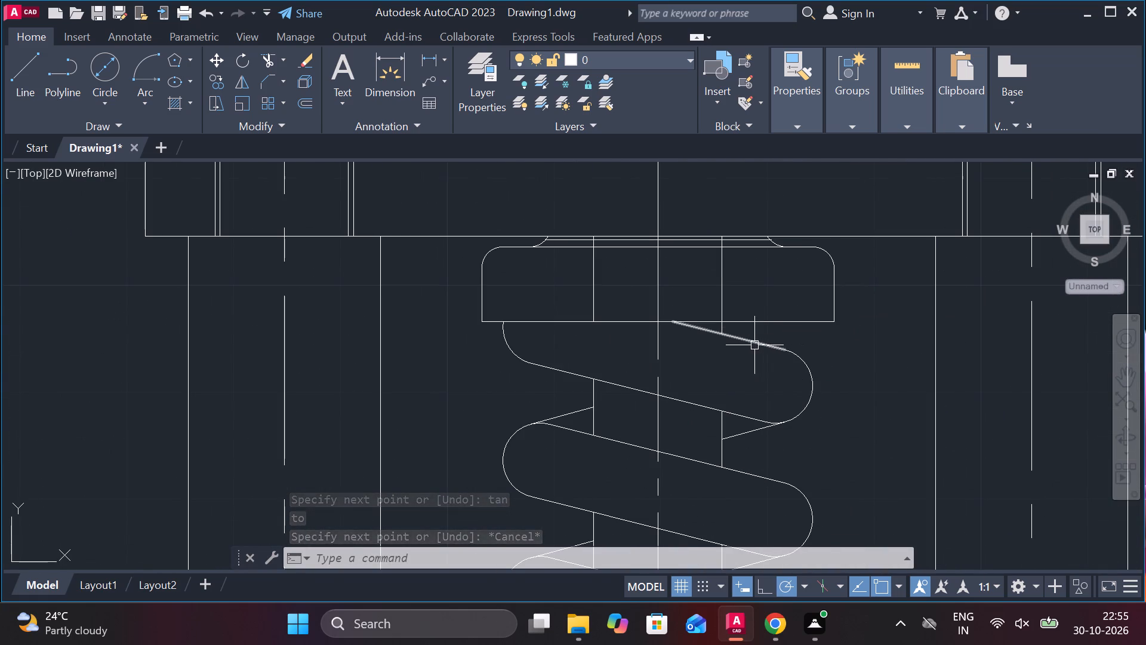
key(l)
key(Return)
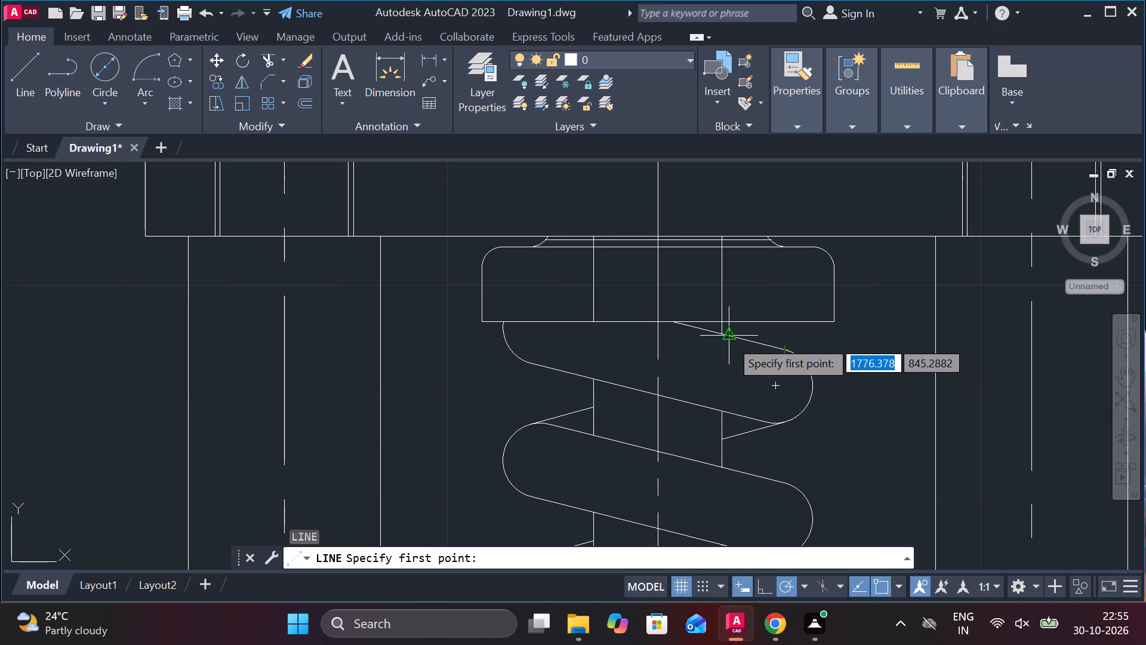
scroll(729, 339, up, 3)
click(688, 316)
scroll(840, 325, down, 2)
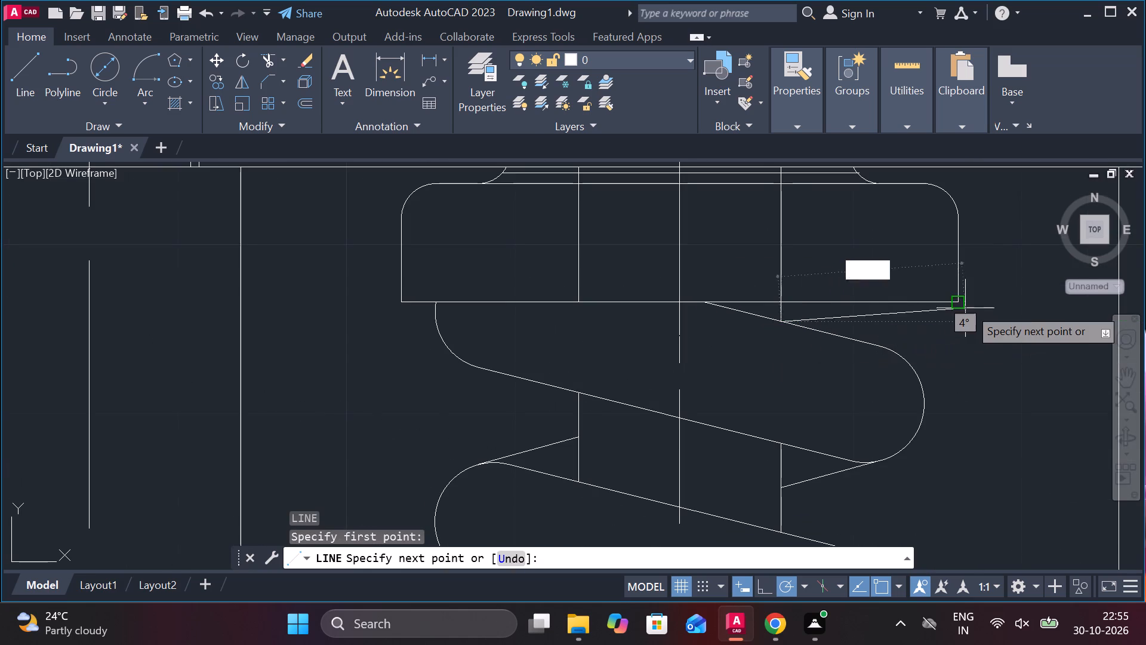
click(963, 305)
scroll(968, 325, down, 2)
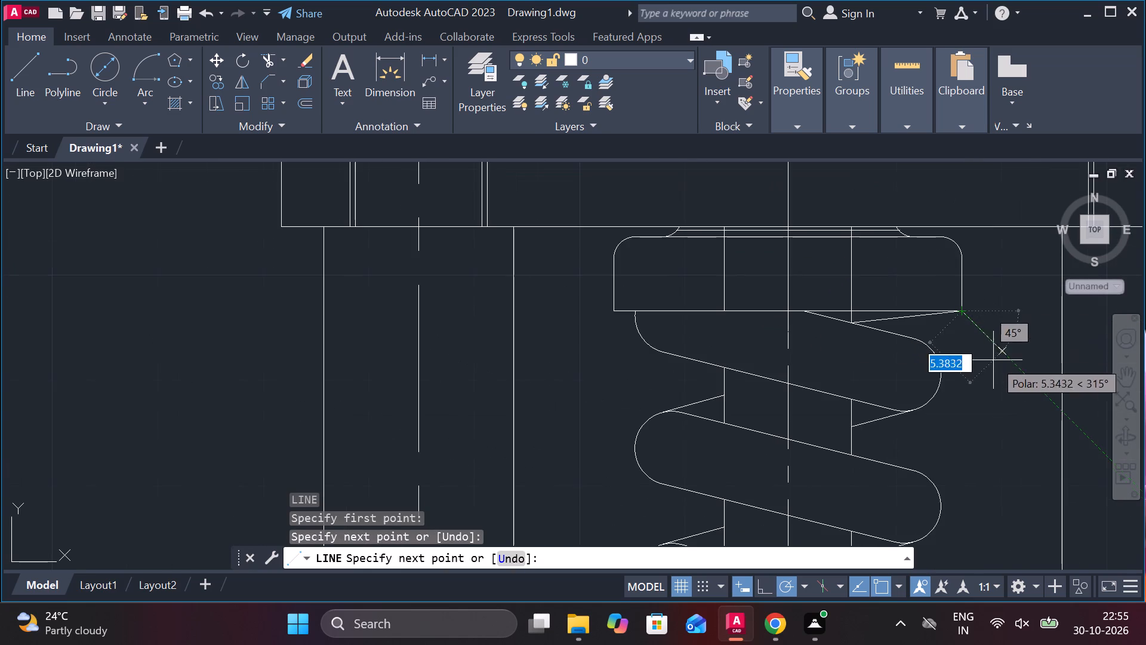
Erase both slanted rear-coil lines beside the spindle in the lowest full coil gap above the lower cup.
key(Escape)
scroll(1003, 410, down, 2)
middle_drag(995, 426, 654, 222)
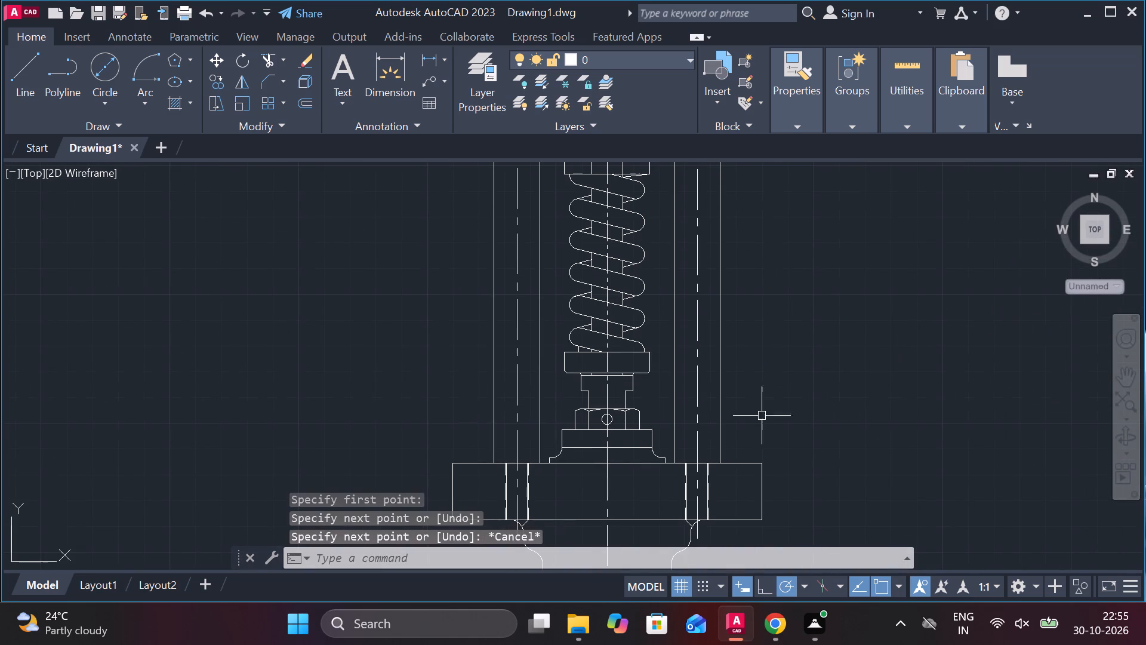
scroll(597, 363, up, 3)
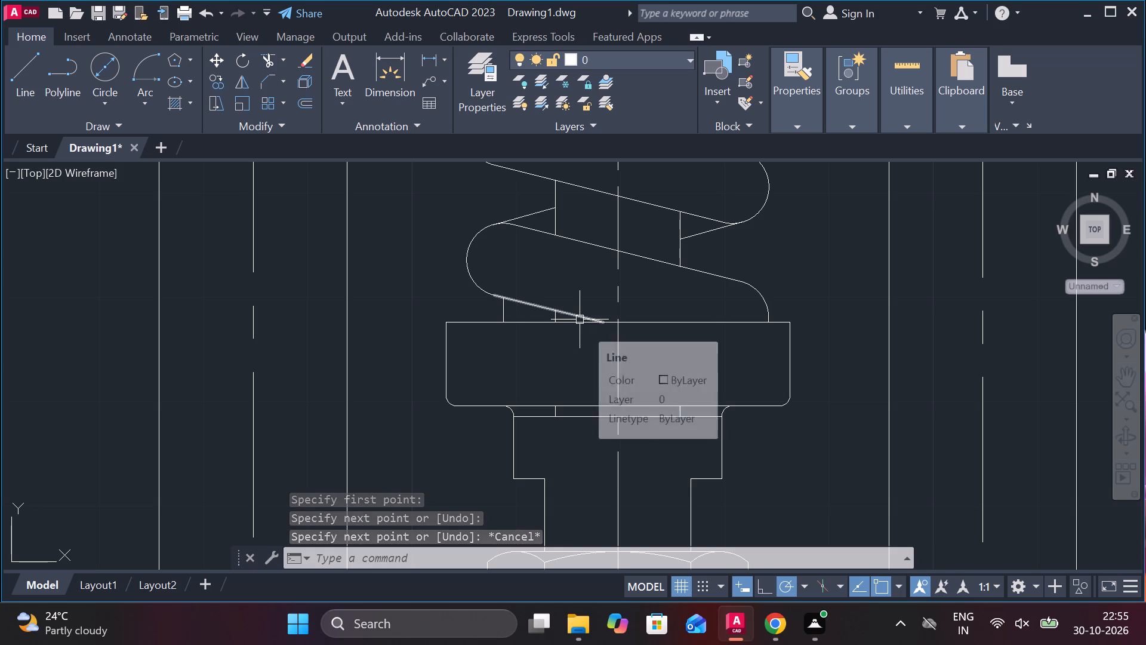
click(697, 233)
key(r)
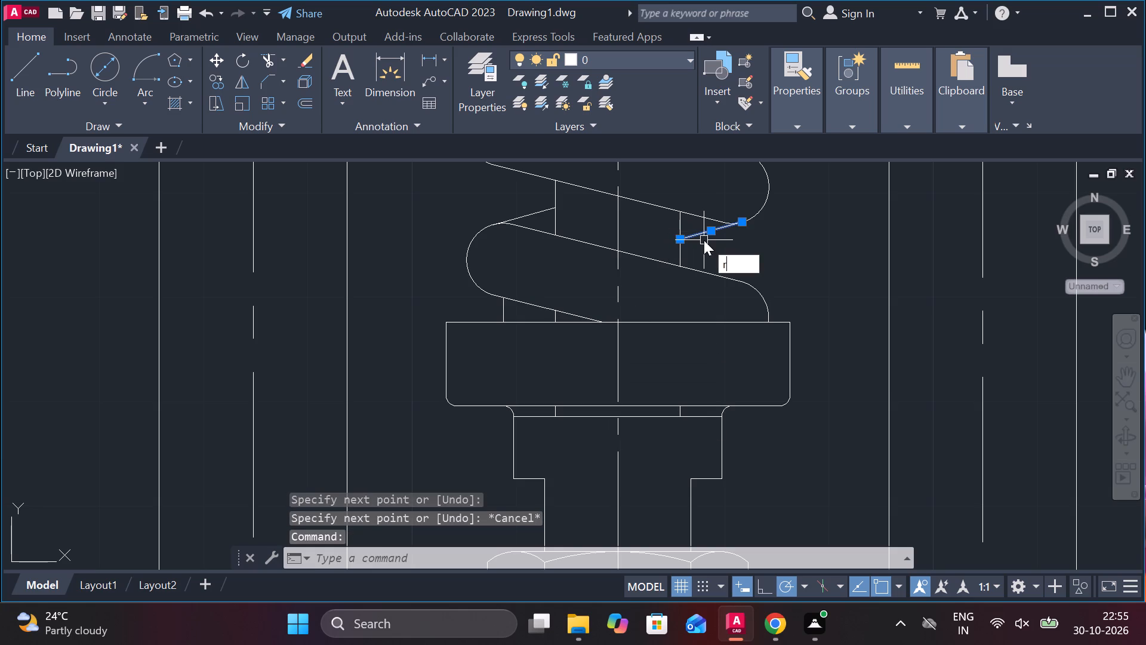
key(BackSpace)
key(Escape)
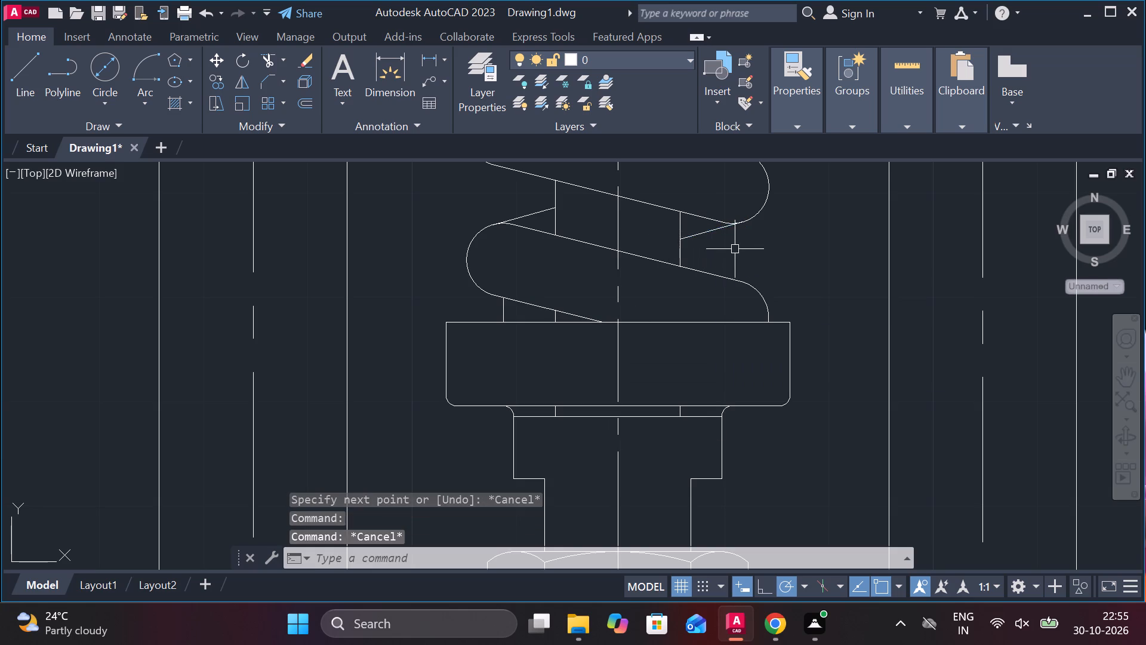
click(713, 234)
text(e)
key(space)
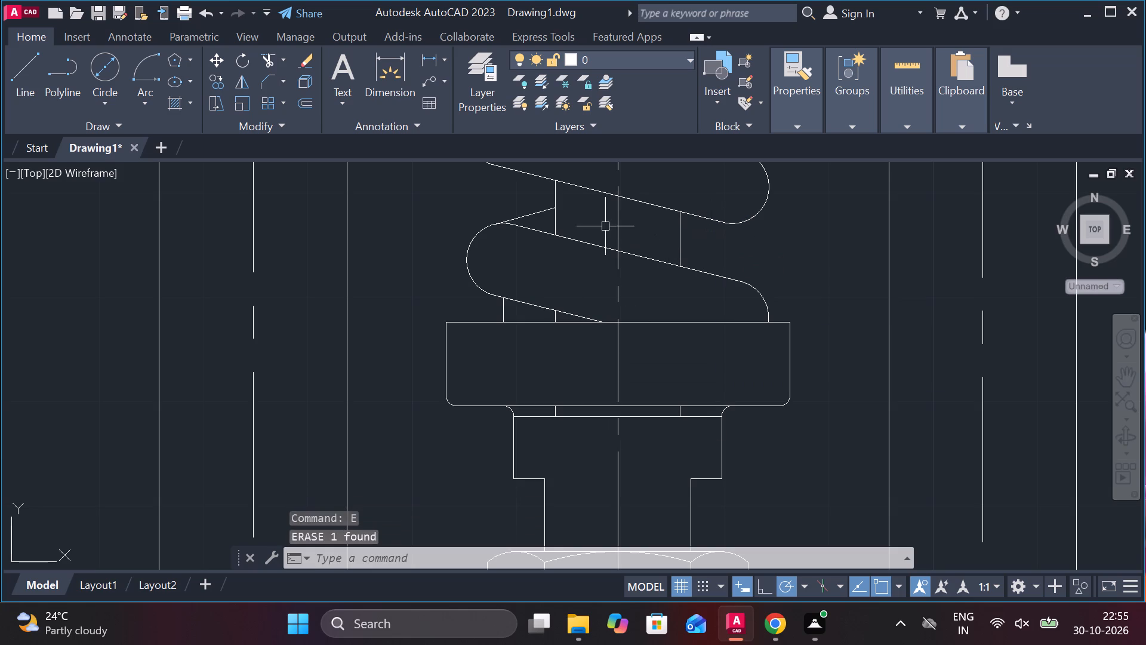
click(526, 213)
text(e)
key(space)
Draw a line in the lowest gap, tangent from the lowest coil's rounded left end to the midpoint of the spindle's left edge.
key(l)
key(Return)
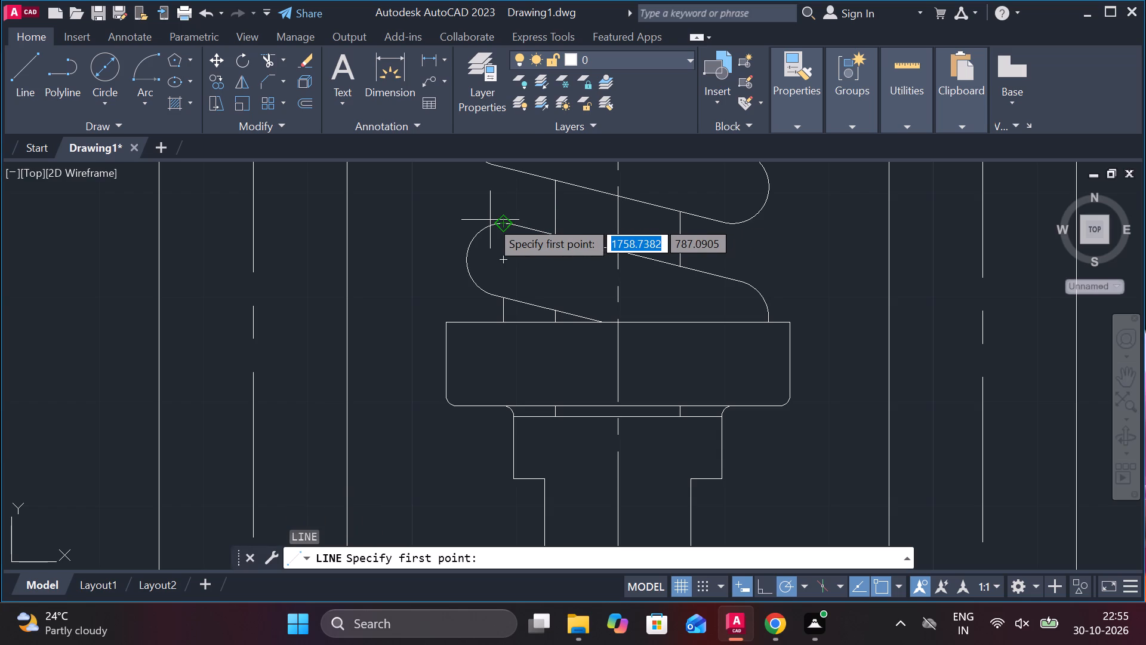
text(tan)
key(space)
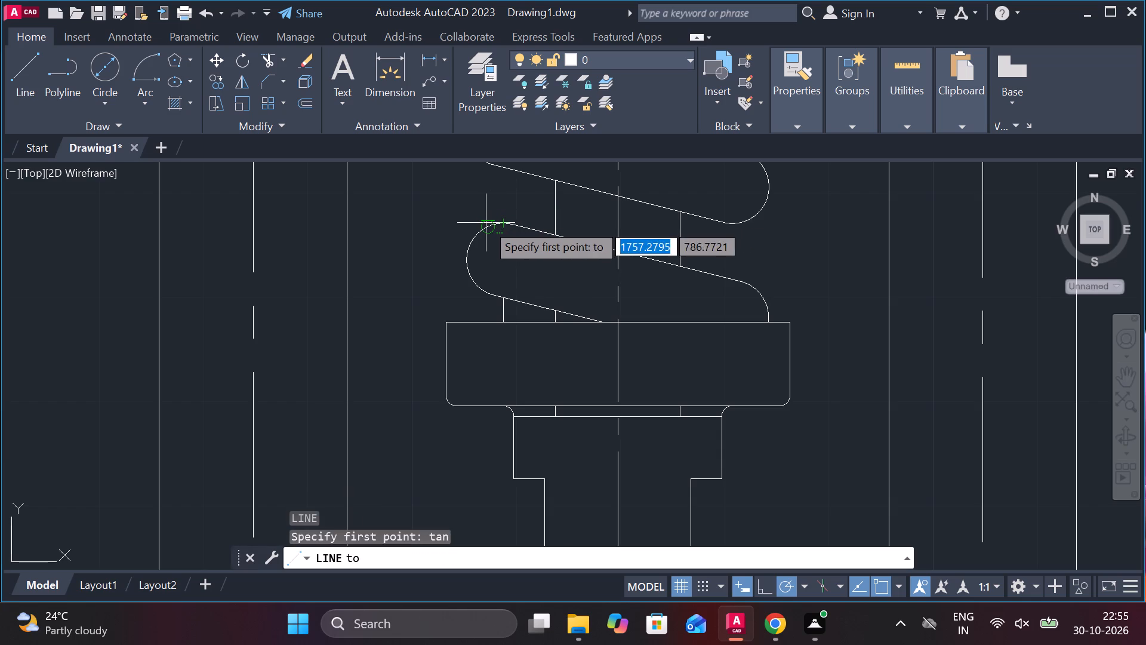
click(479, 227)
click(553, 205)
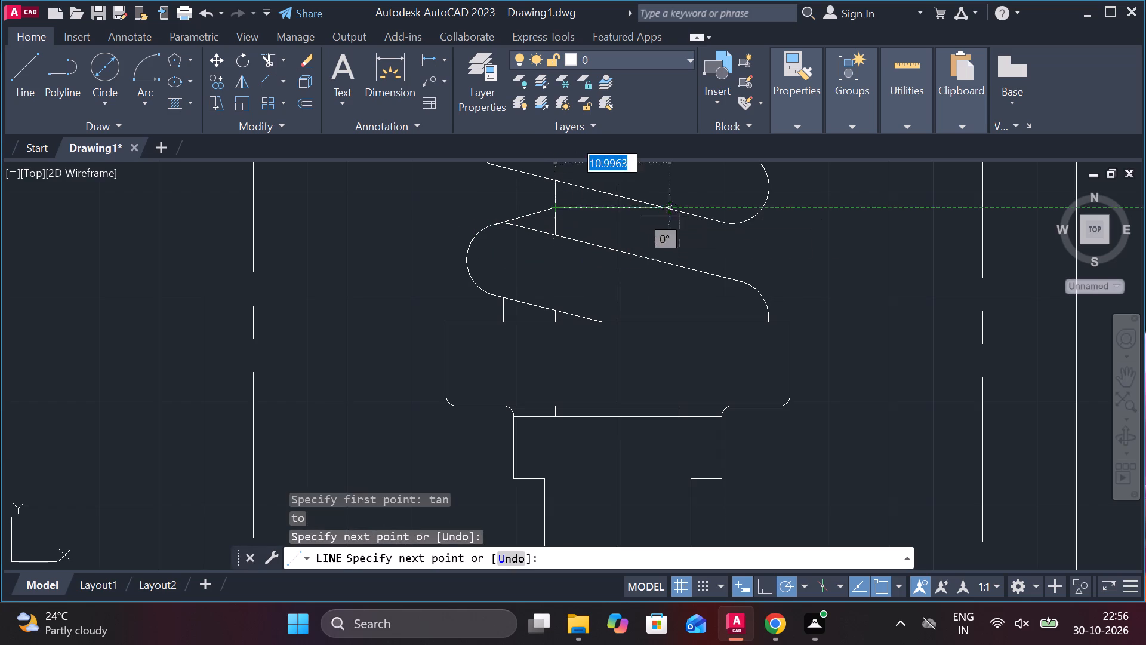
key(Escape)
Draw a line from the midpoint of the spindle's right edge in the lowest gap, tangent to the rounded right end of the coil above.
scroll(725, 223, up, 1)
key(l)
key(Return)
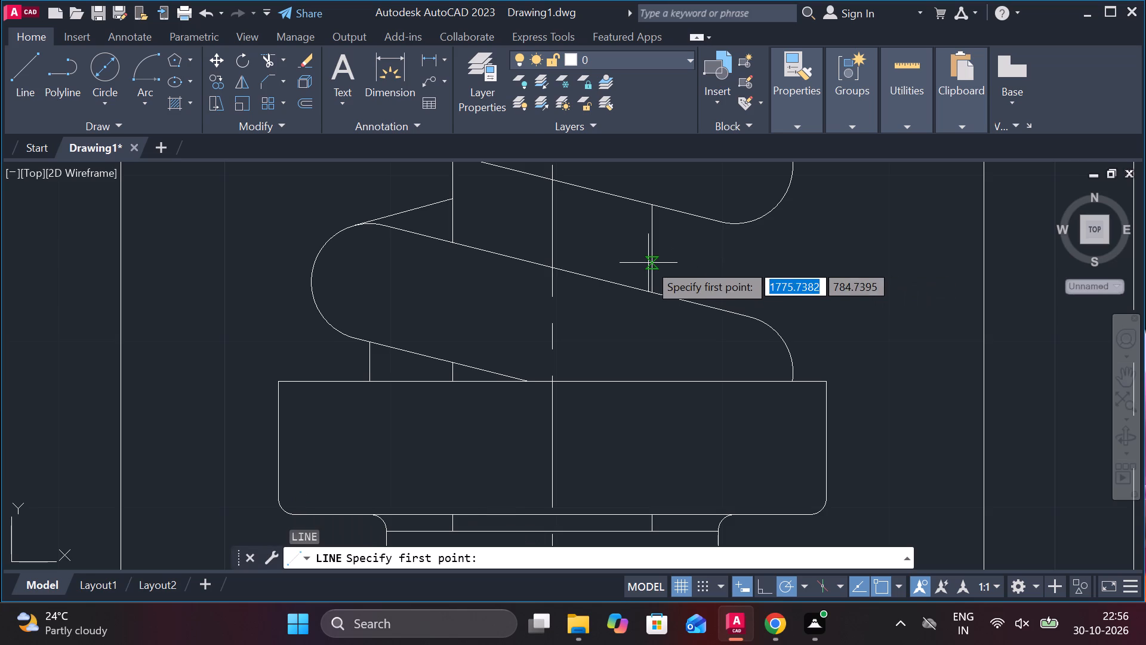
click(650, 255)
text(tan)
key(space)
click(741, 228)
scroll(756, 228, down, 1)
middle_drag(757, 247, 775, 391)
key(Escape)
Erase the slanted line running from the top coil's upper edge to the upper cap's lower right corner.
scroll(601, 258, up, 1)
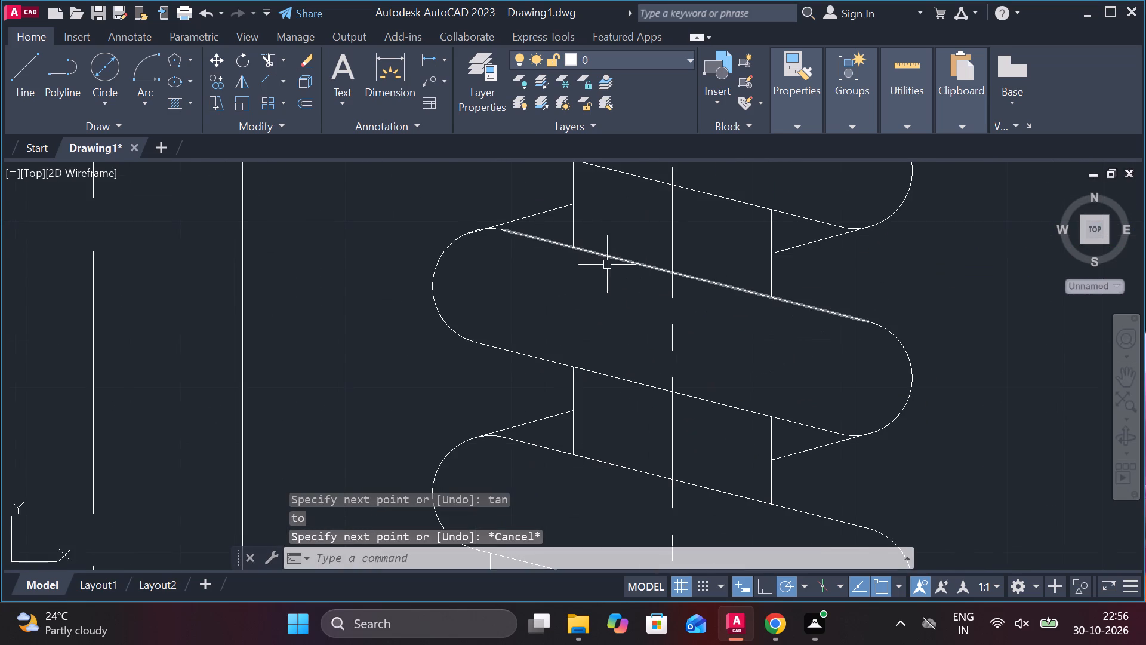
middle_drag(631, 375, 630, 394)
scroll(677, 382, down, 2)
scroll(737, 345, down, 1)
middle_drag(741, 322, 696, 480)
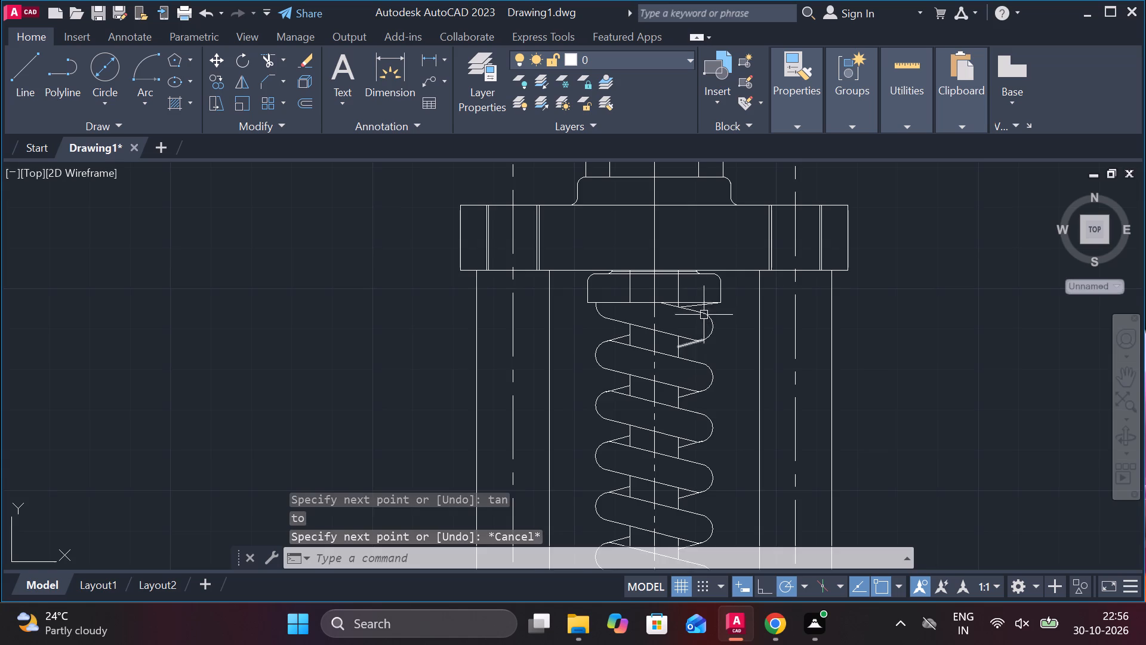
scroll(705, 297, up, 2)
click(682, 320)
text(e)
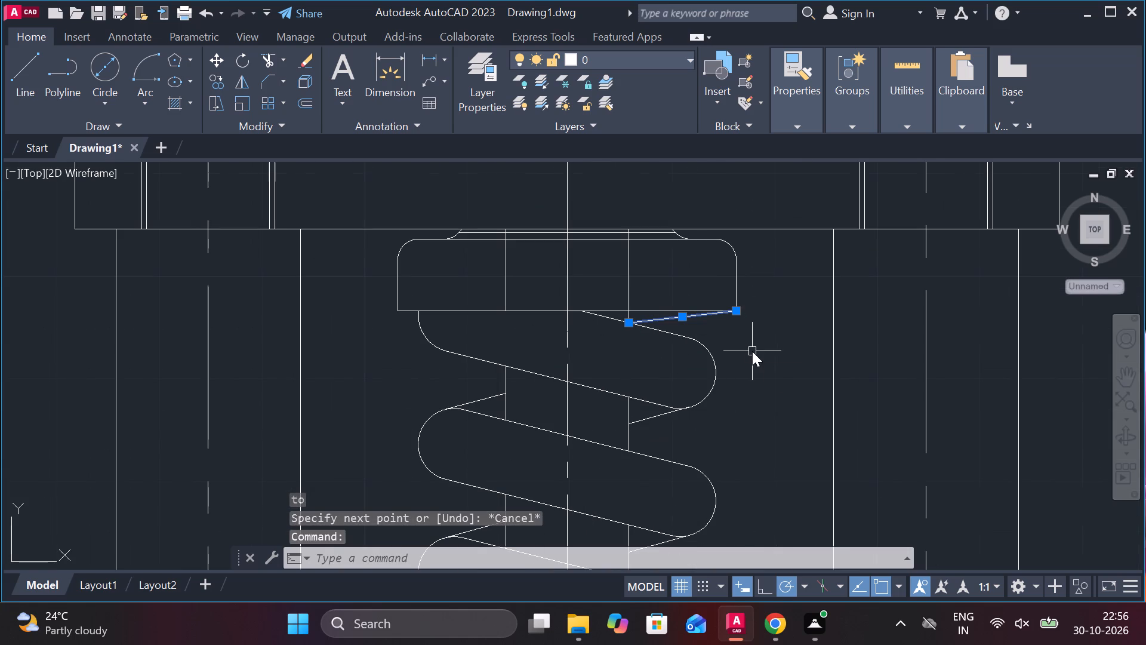
key(space)
Draw a vertical line about 2.6 units long from where the top coil's upper edge meets its right arc to the upper cap's bottom edge.
key(l)
key(Return)
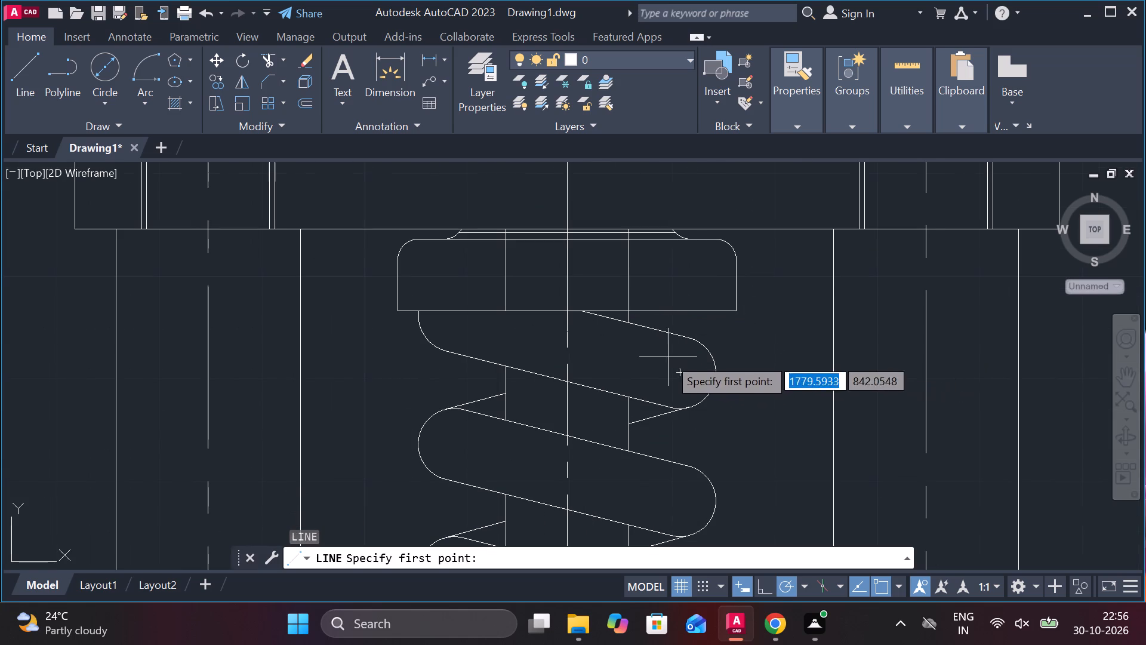
click(699, 343)
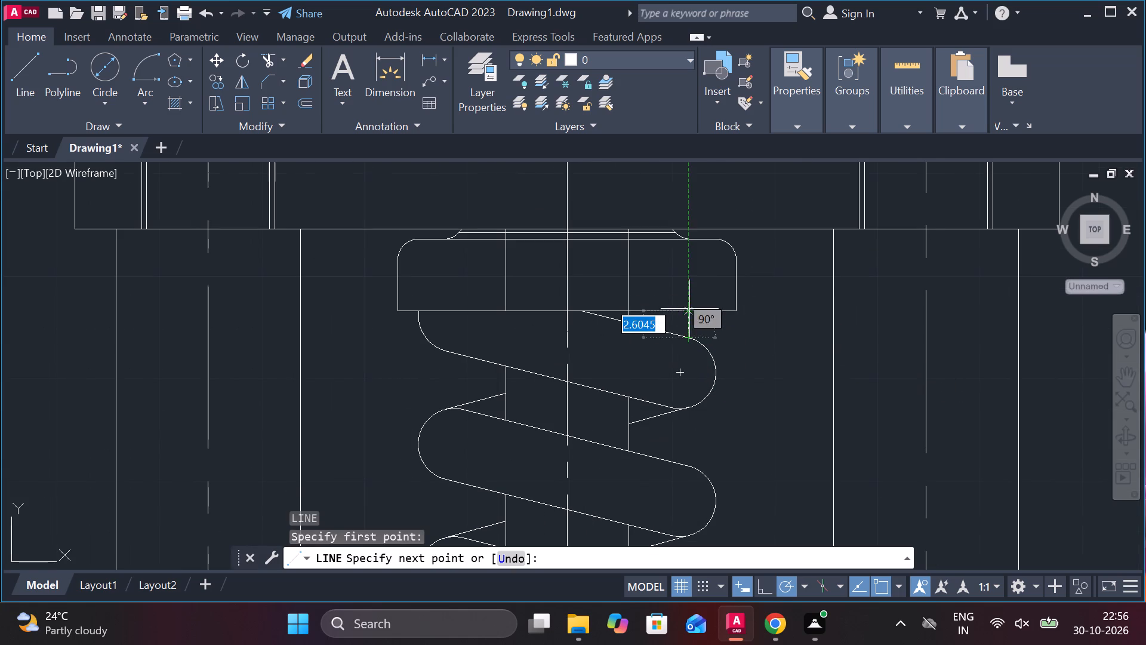
click(688, 309)
key(Escape)
Erase the slanted line on the spindle's left side in the second coil gap from the bottom.
scroll(751, 339, down, 2)
middle_drag(738, 416, 719, 410)
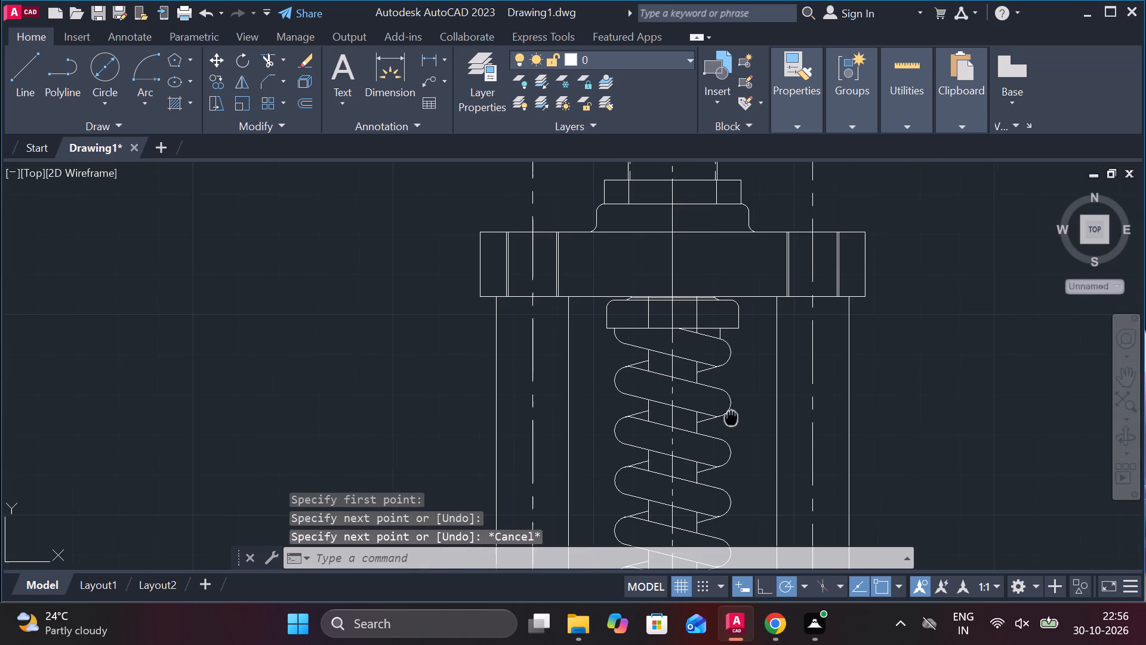
middle_drag(719, 410, 701, 377)
scroll(620, 406, up, 2)
scroll(620, 431, down, 2)
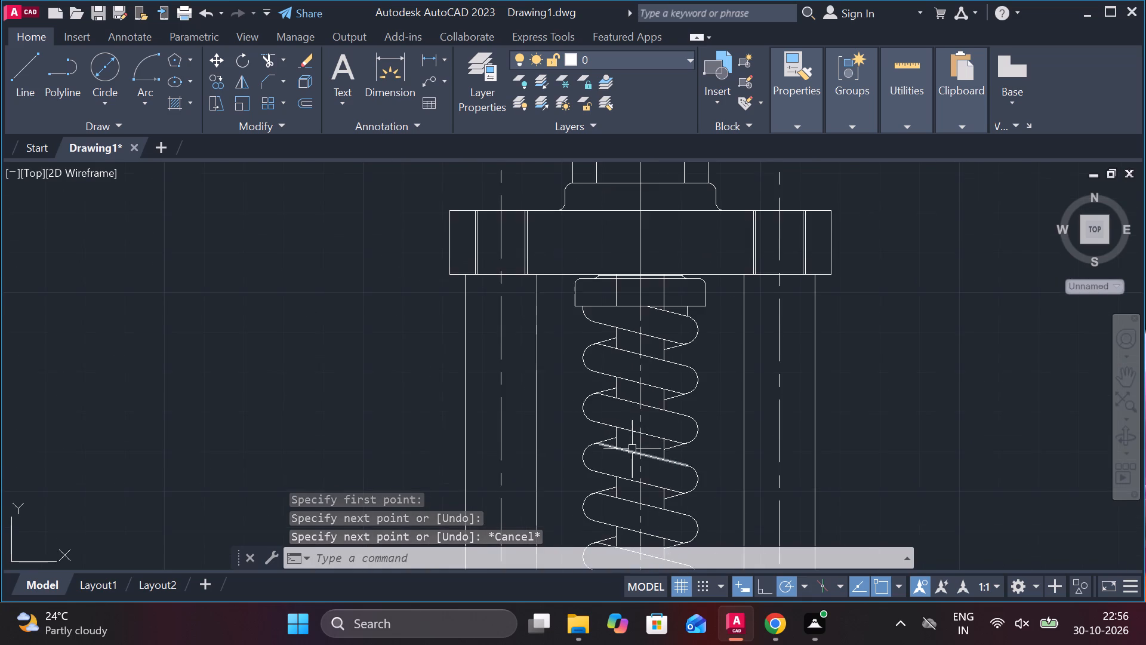
middle_drag(632, 449, 637, 322)
scroll(593, 380, up, 4)
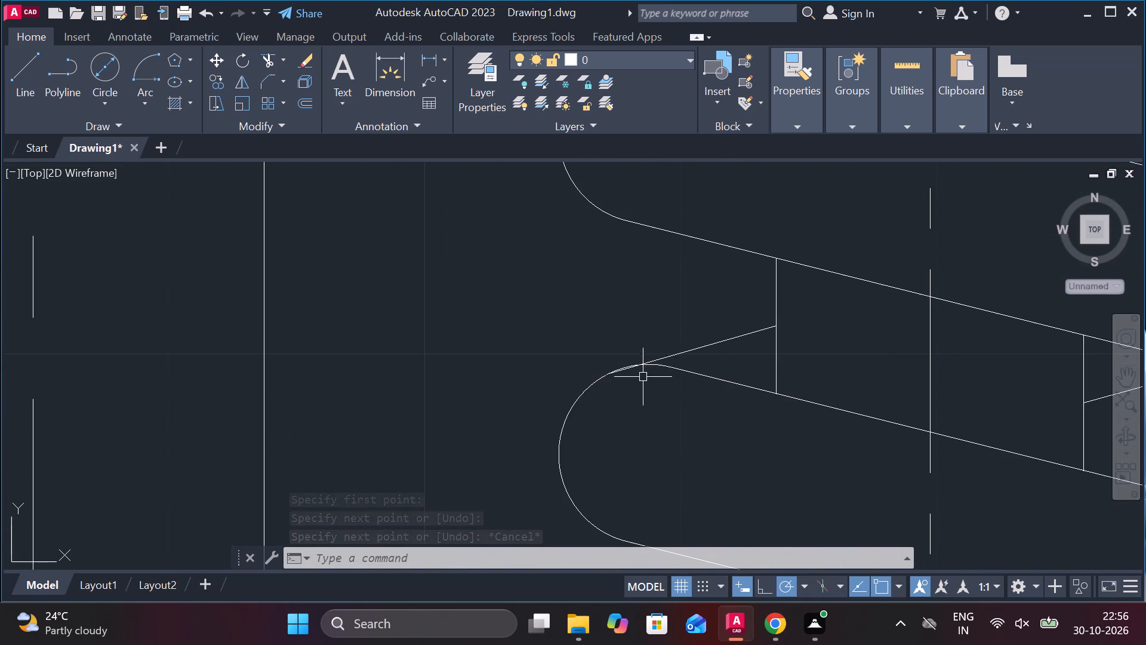
click(666, 358)
key(r)
key(BackSpace)
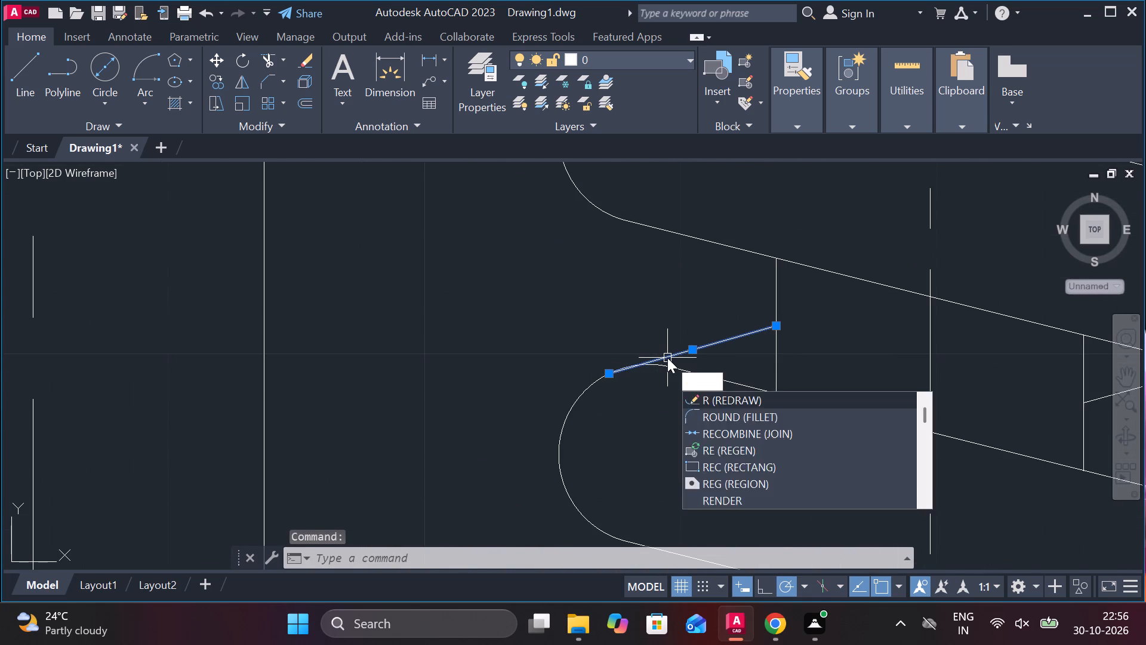
text(e)
key(space)
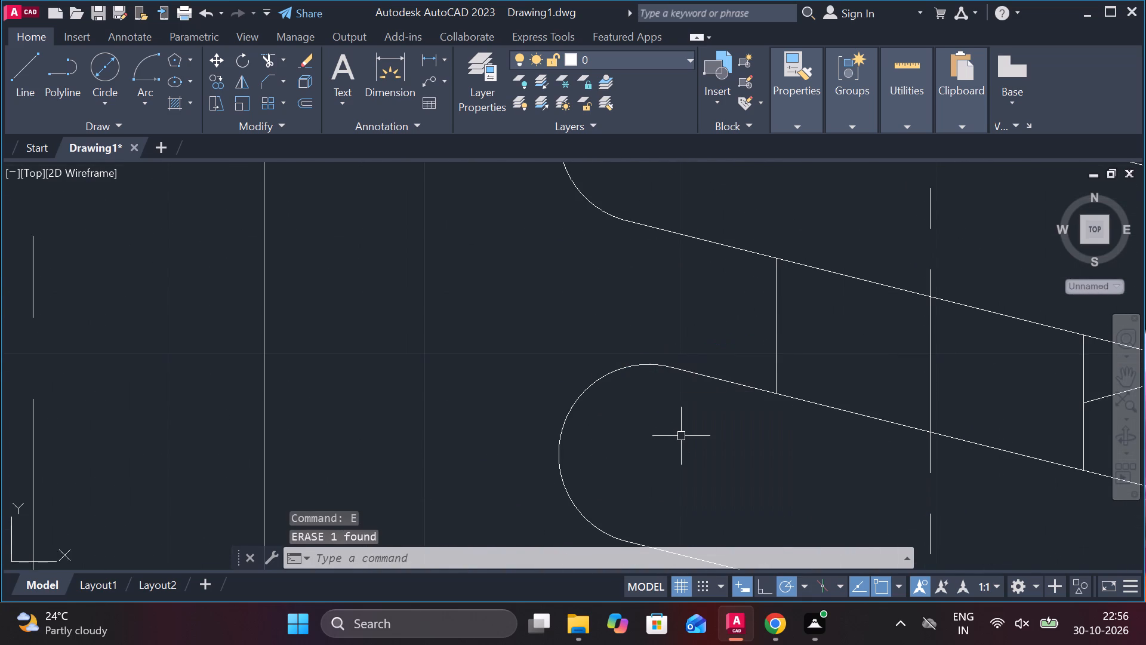
Draw a line in this gap, tangent from the lower coil's rounded left end to the midpoint of the spindle's left edge.
key(l)
key(Return)
text(tan)
key(space)
click(579, 380)
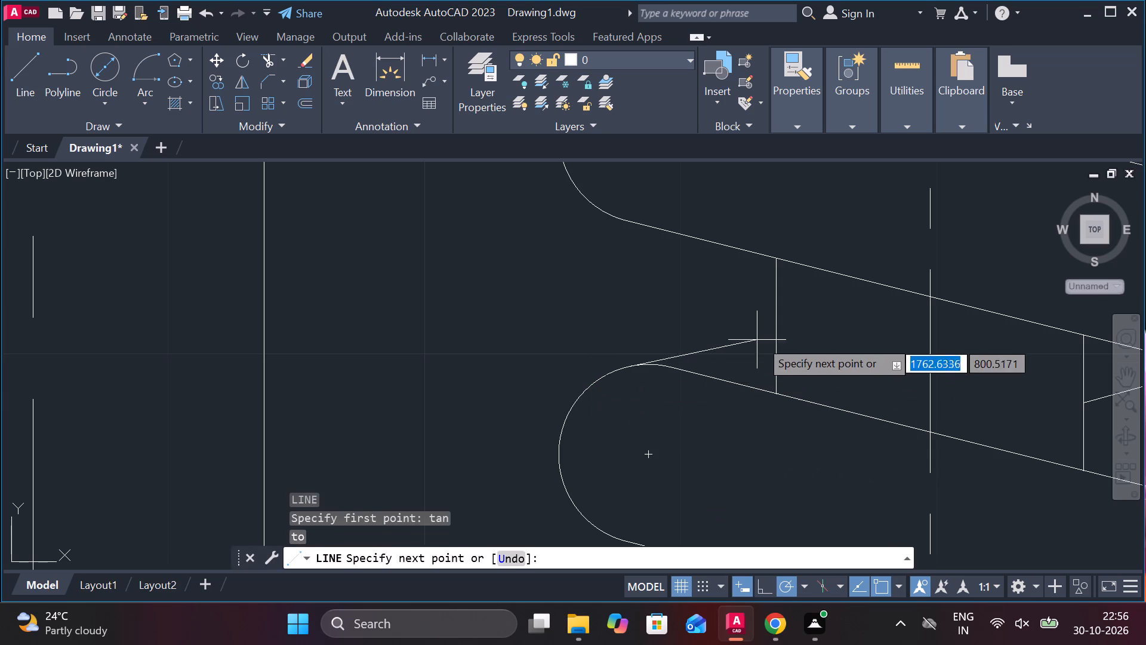
click(771, 322)
key(Escape)
Replace this gap's right slanted line with one from the midpoint of the spindle's right edge, tangent to the upper coil's rounded right end.
middle_drag(826, 348, 439, 395)
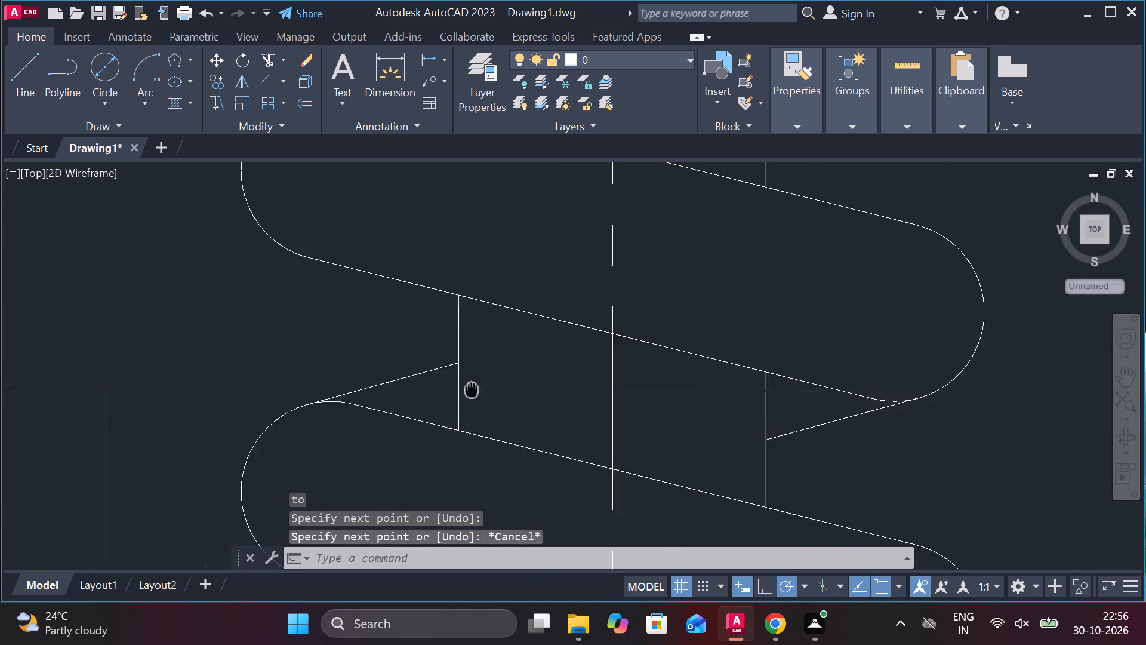
middle_drag(439, 395, 436, 396)
click(711, 441)
click(735, 457)
click(733, 438)
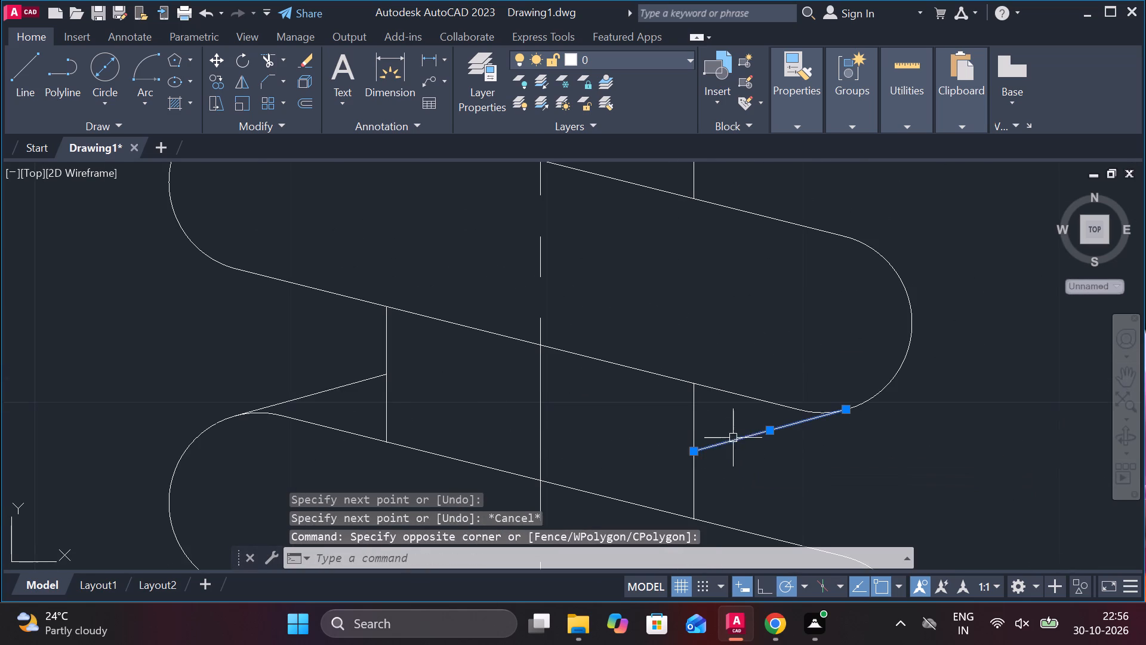
text(e l)
key(Return)
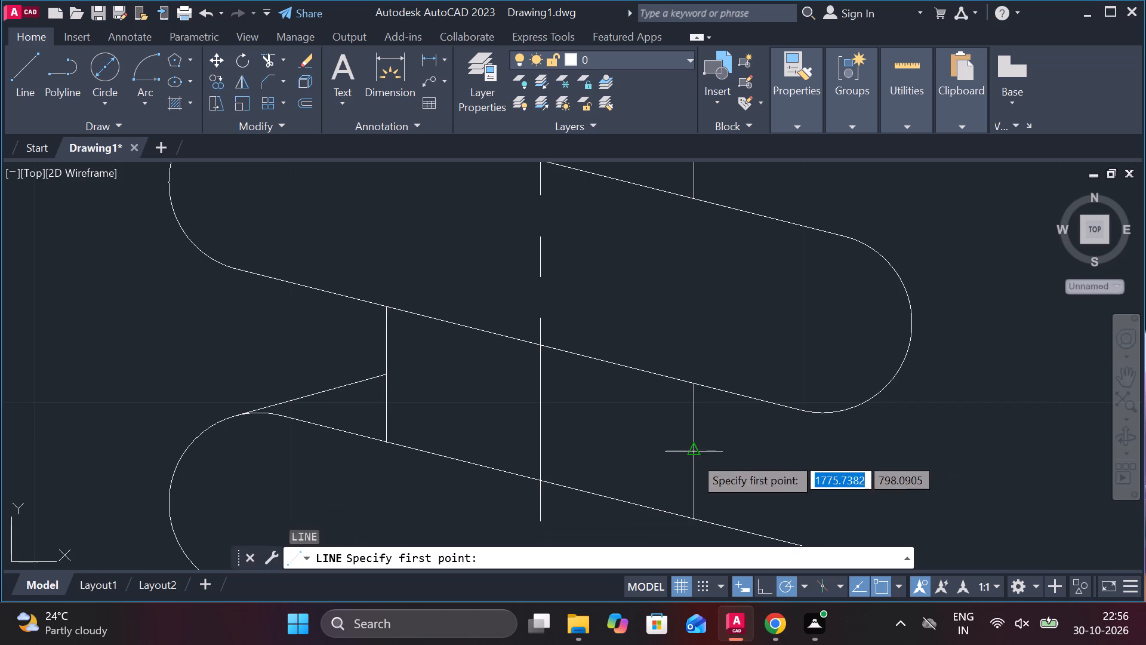
click(692, 452)
text(tan)
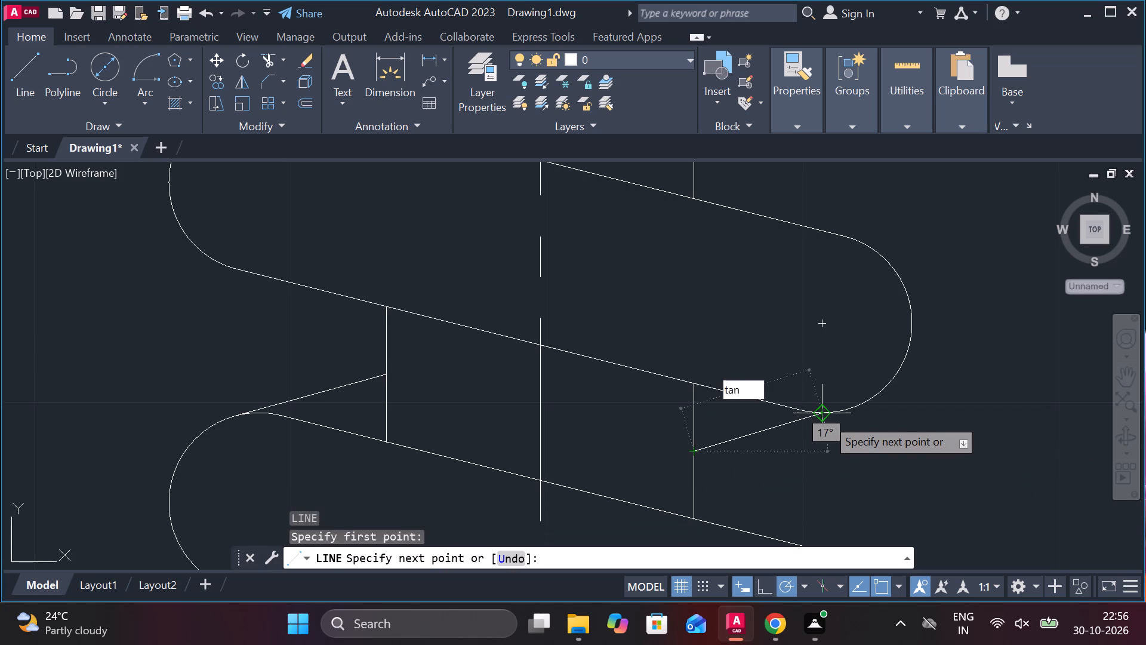
key(space)
click(846, 414)
key(Escape)
Examine the spring between the lower cup and upper cap within the whole assembly's outside view.
scroll(853, 431, down, 5)
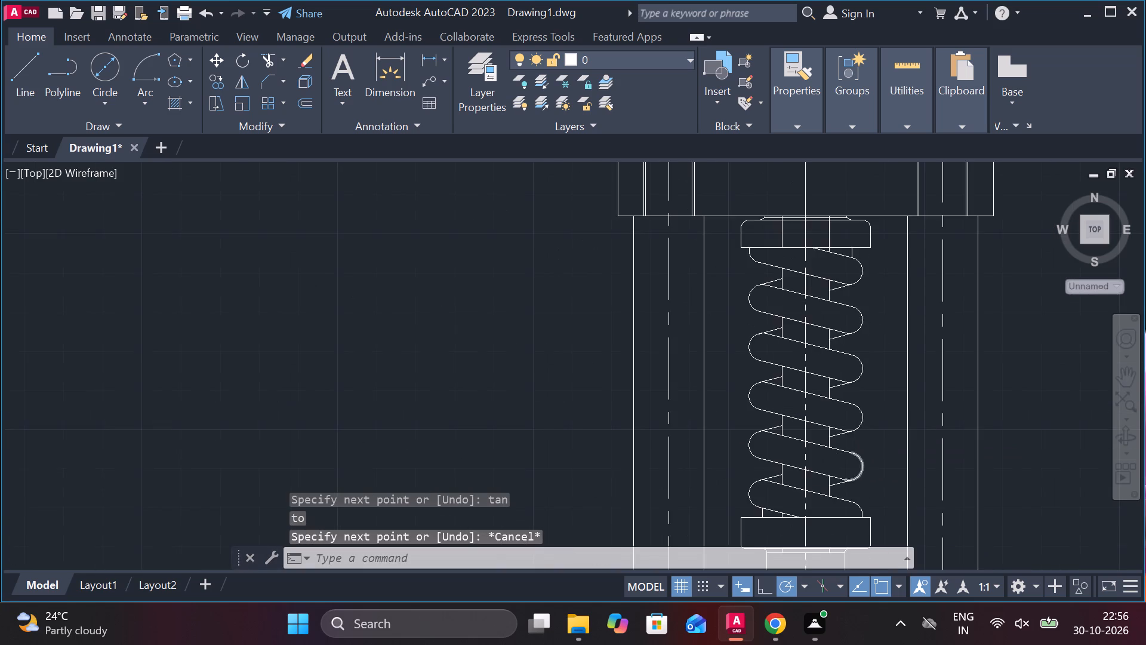
middle_drag(932, 466, 689, 321)
scroll(742, 337, down, 1)
middle_drag(758, 339, 713, 303)
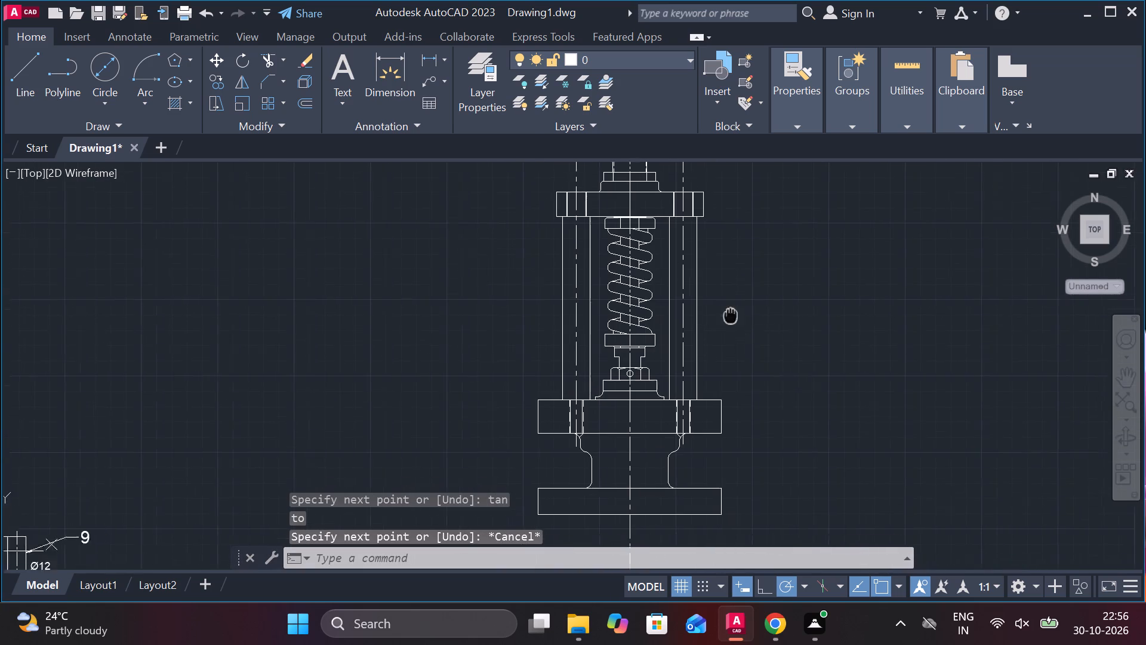
middle_drag(713, 303, 685, 290)
scroll(697, 318, down, 1)
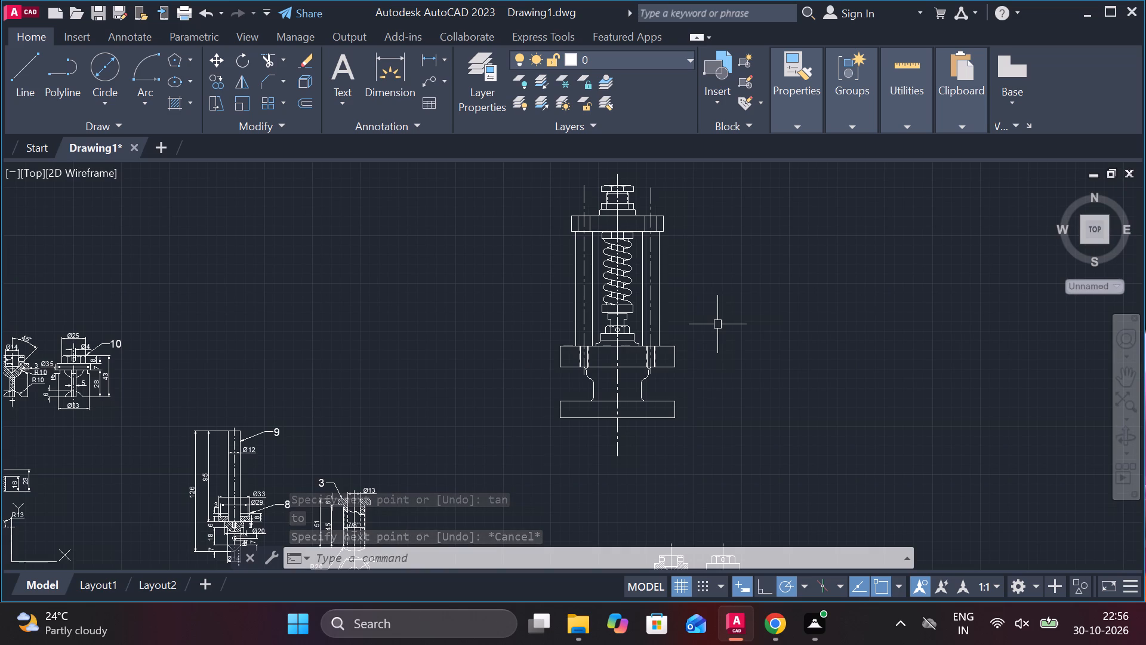
scroll(626, 226, up, 2)
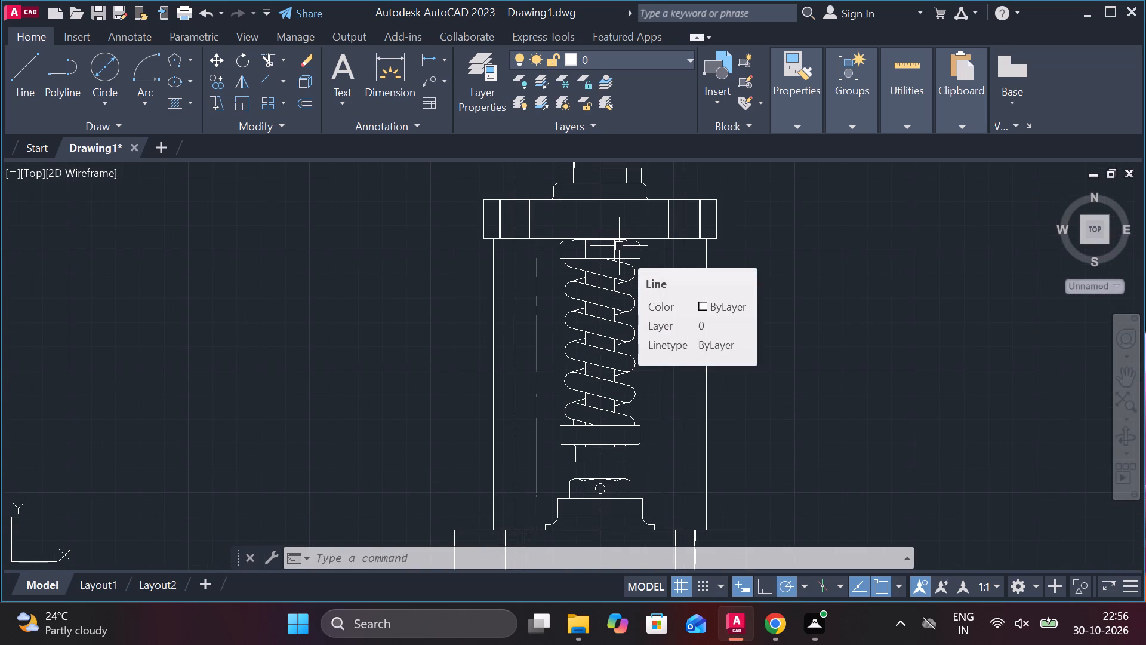
scroll(664, 254, down, 2)
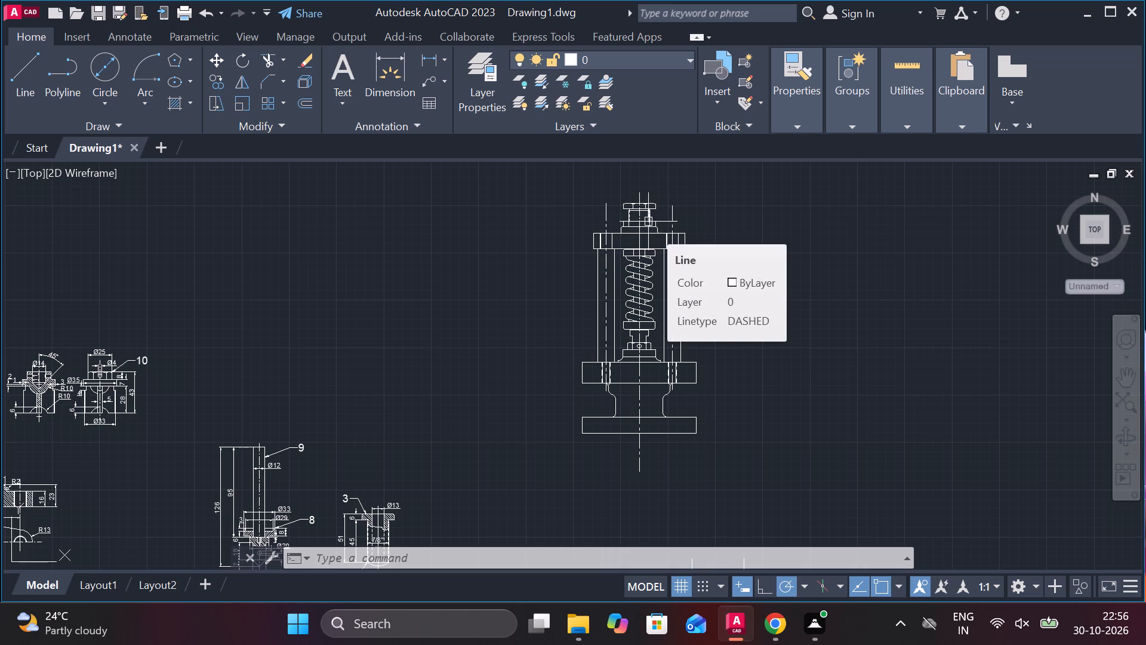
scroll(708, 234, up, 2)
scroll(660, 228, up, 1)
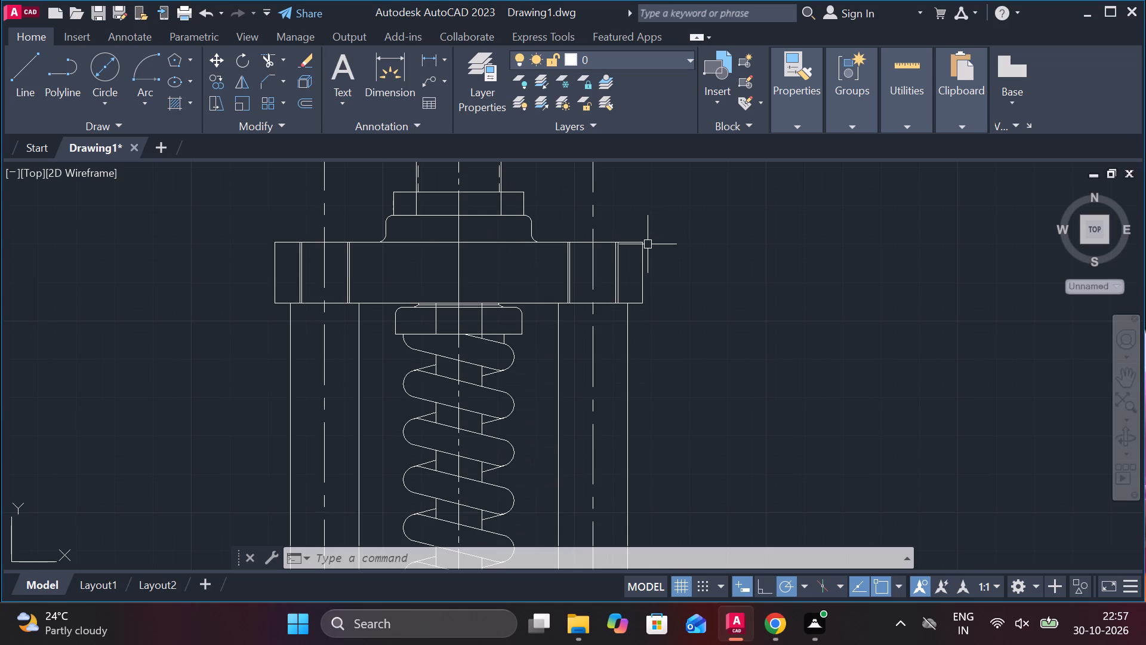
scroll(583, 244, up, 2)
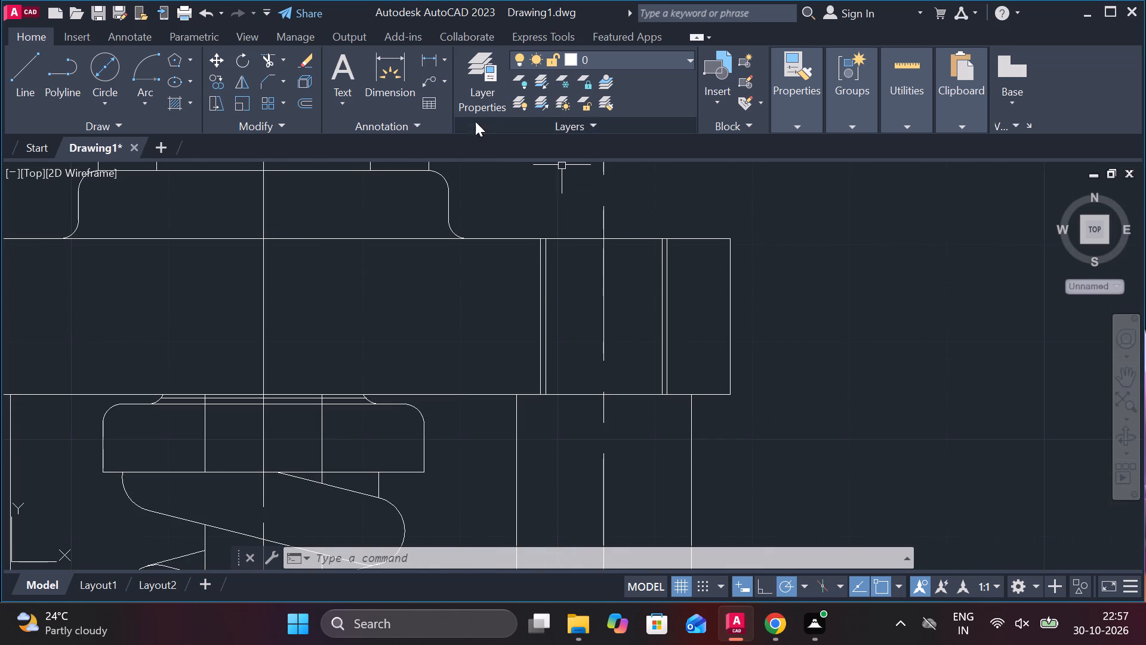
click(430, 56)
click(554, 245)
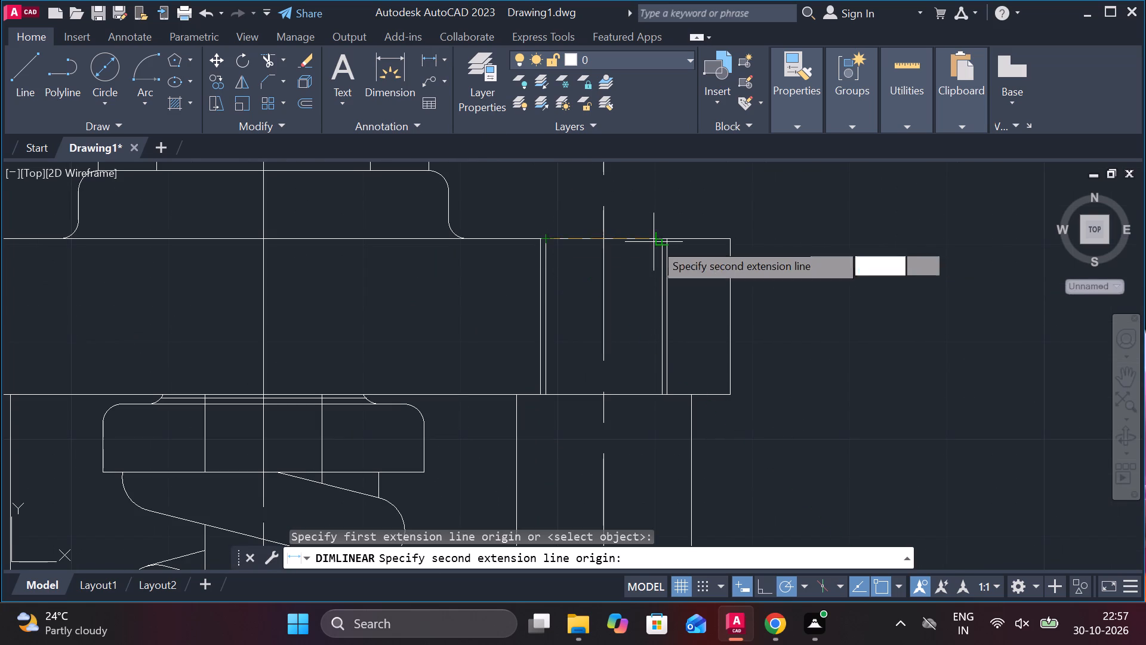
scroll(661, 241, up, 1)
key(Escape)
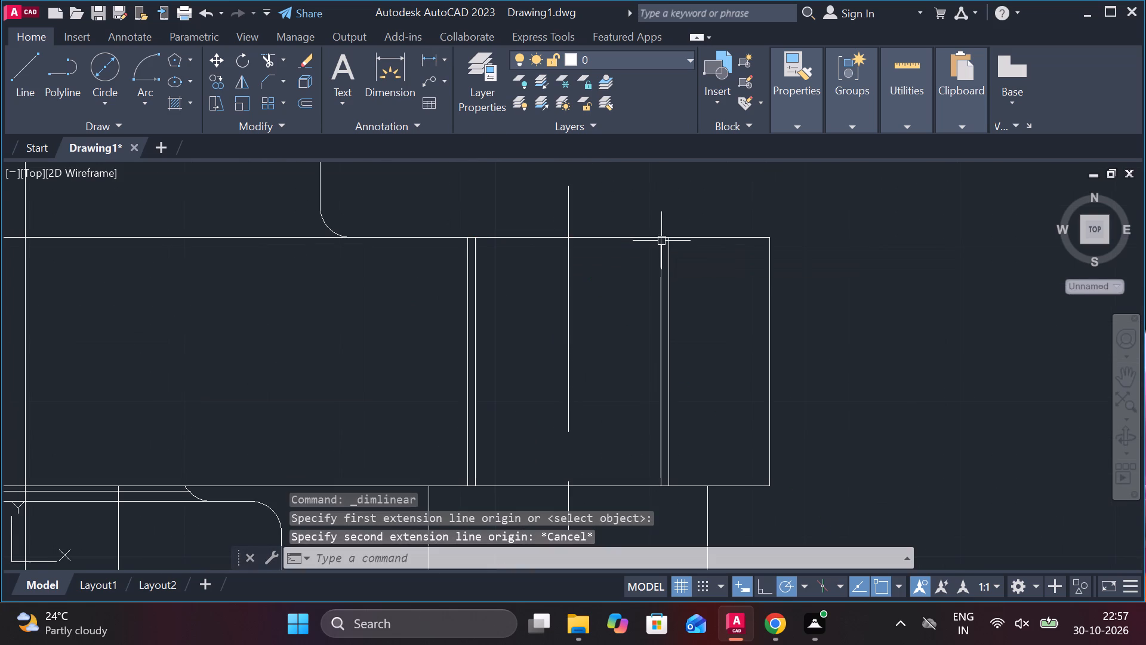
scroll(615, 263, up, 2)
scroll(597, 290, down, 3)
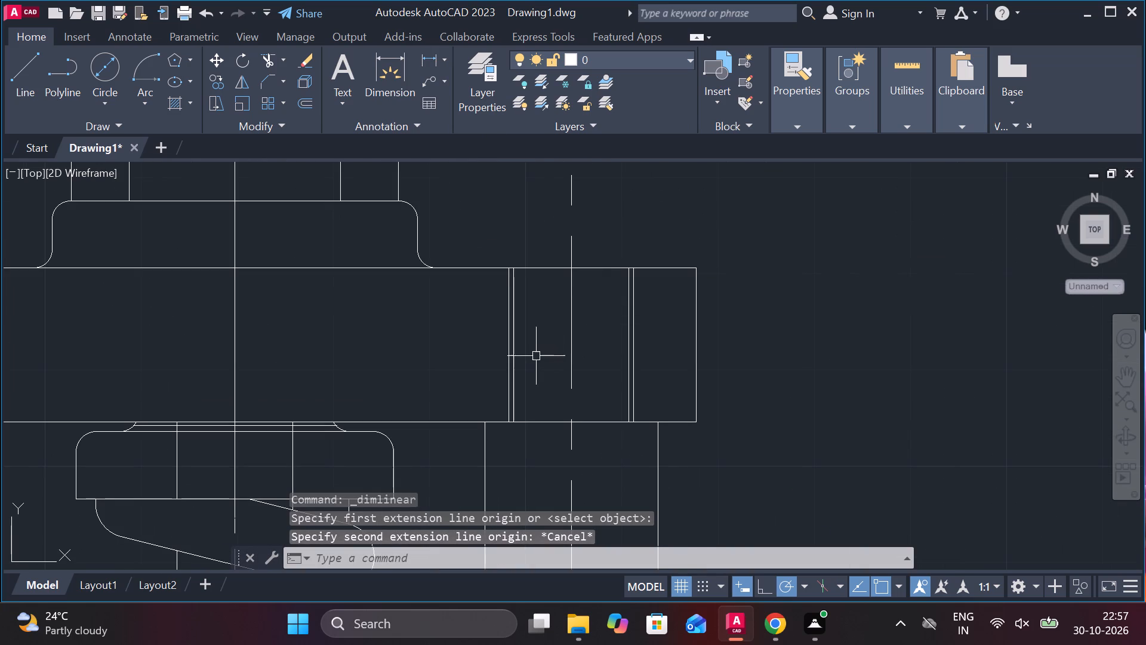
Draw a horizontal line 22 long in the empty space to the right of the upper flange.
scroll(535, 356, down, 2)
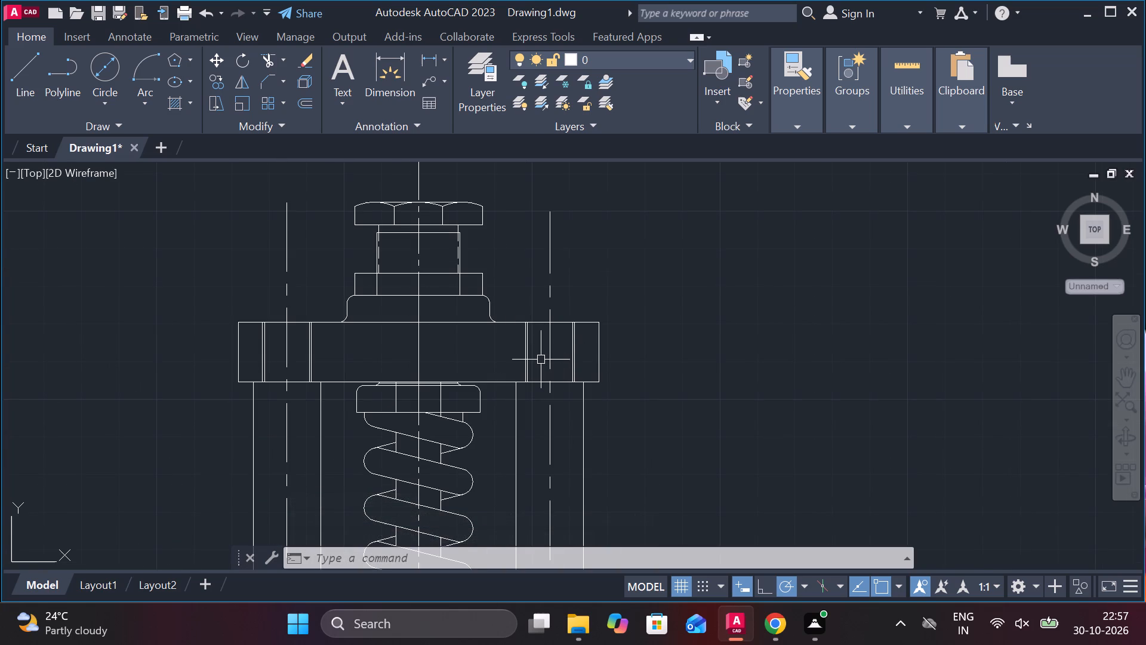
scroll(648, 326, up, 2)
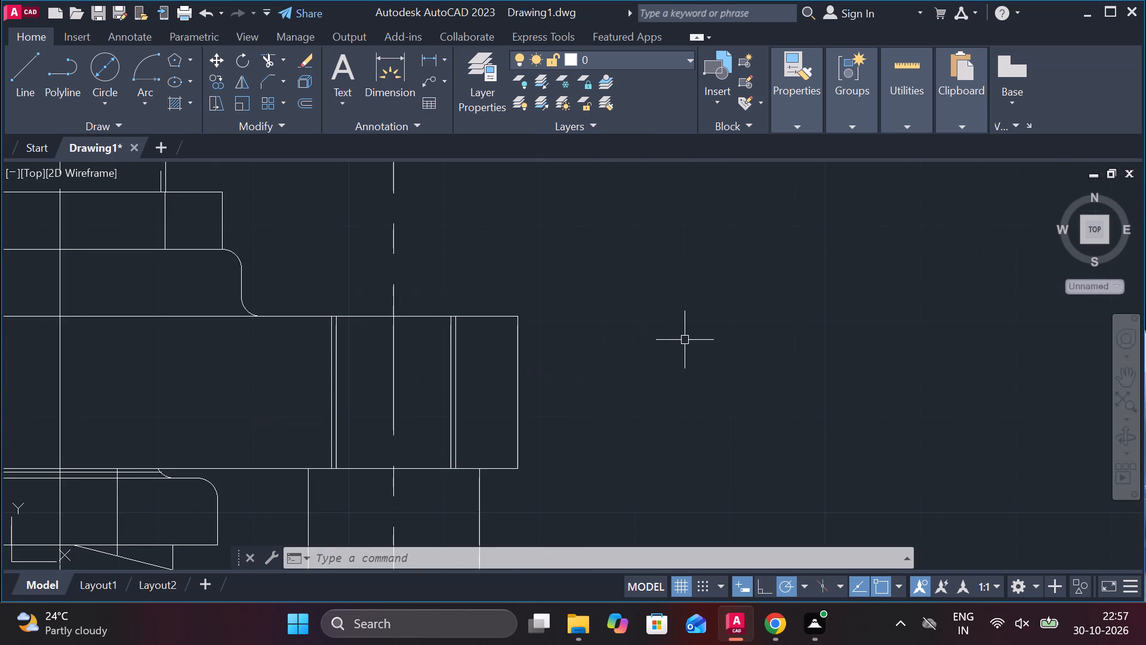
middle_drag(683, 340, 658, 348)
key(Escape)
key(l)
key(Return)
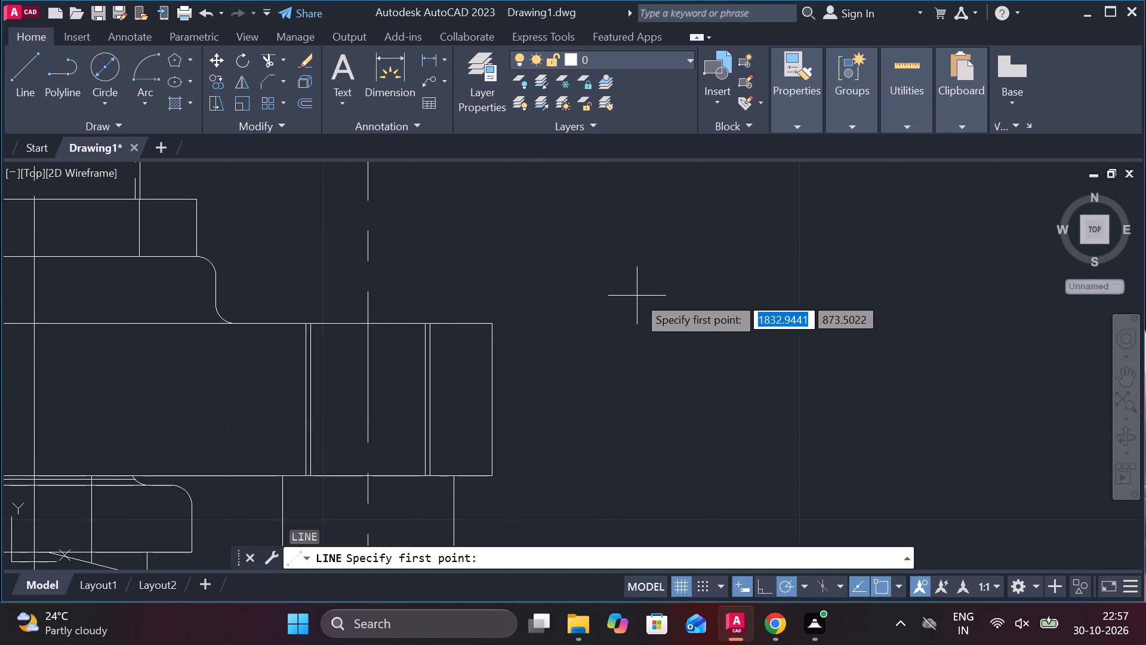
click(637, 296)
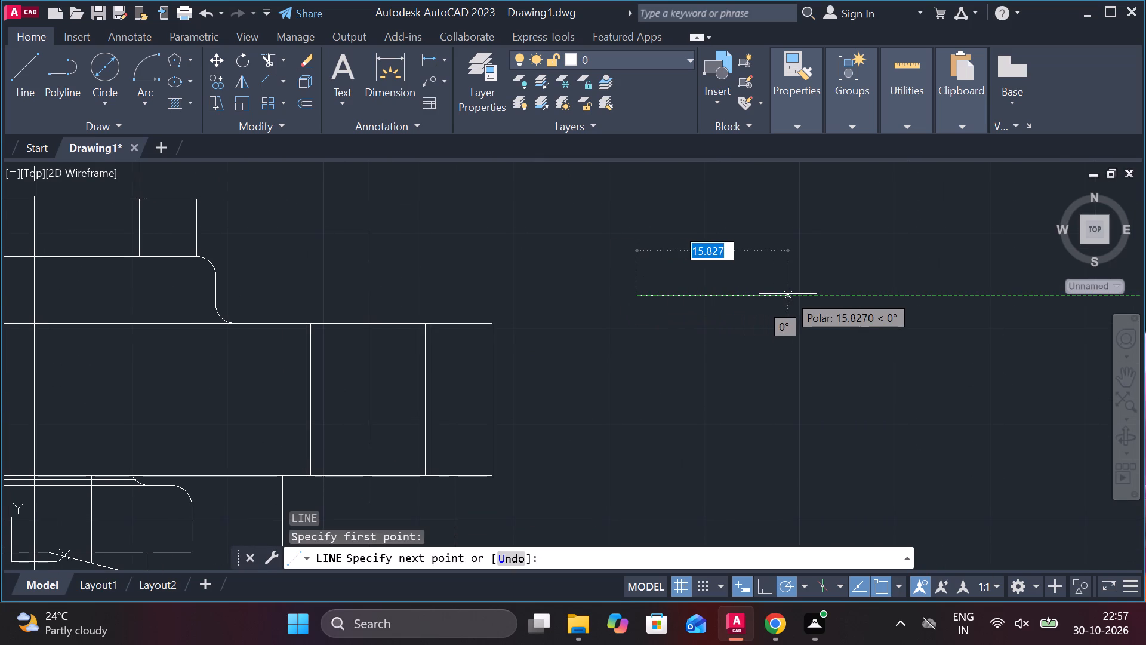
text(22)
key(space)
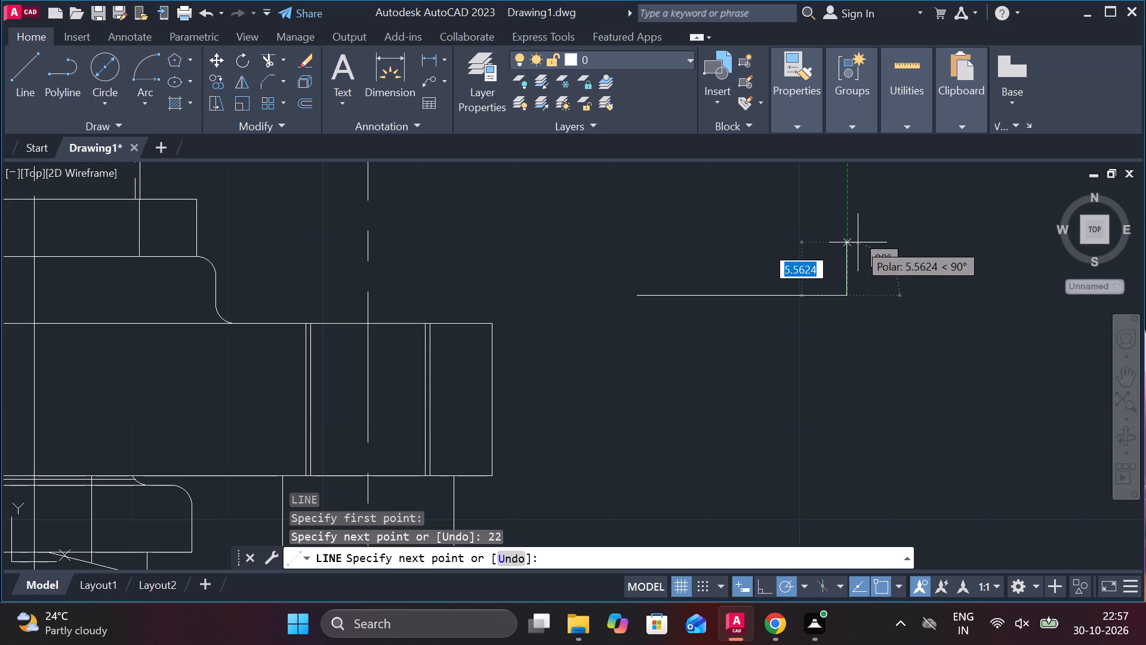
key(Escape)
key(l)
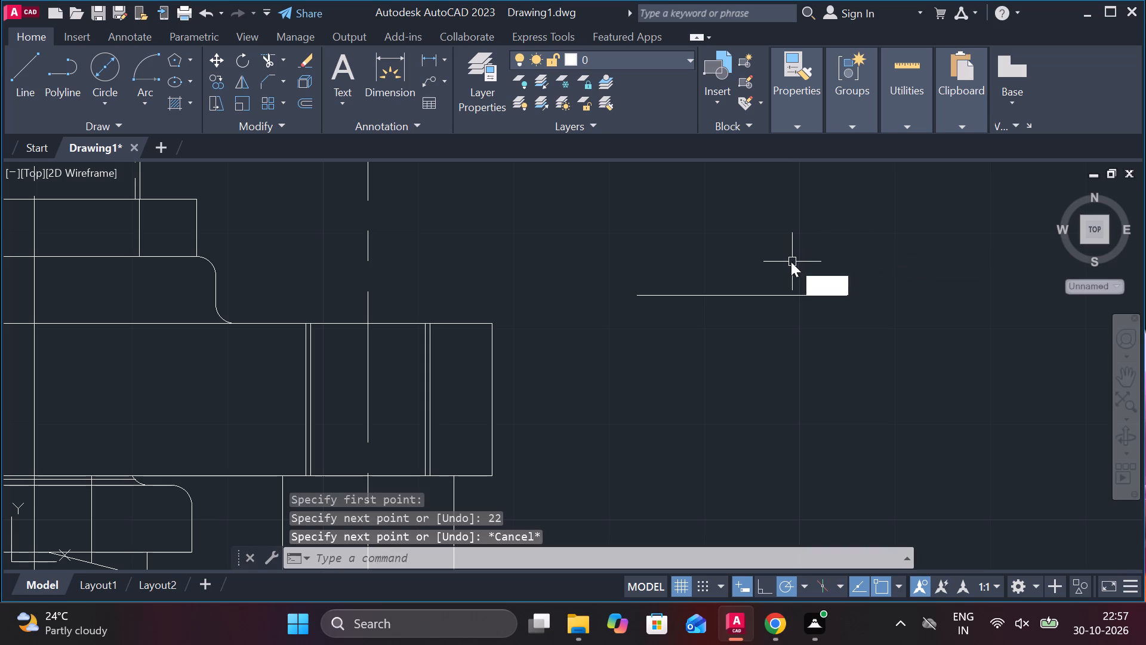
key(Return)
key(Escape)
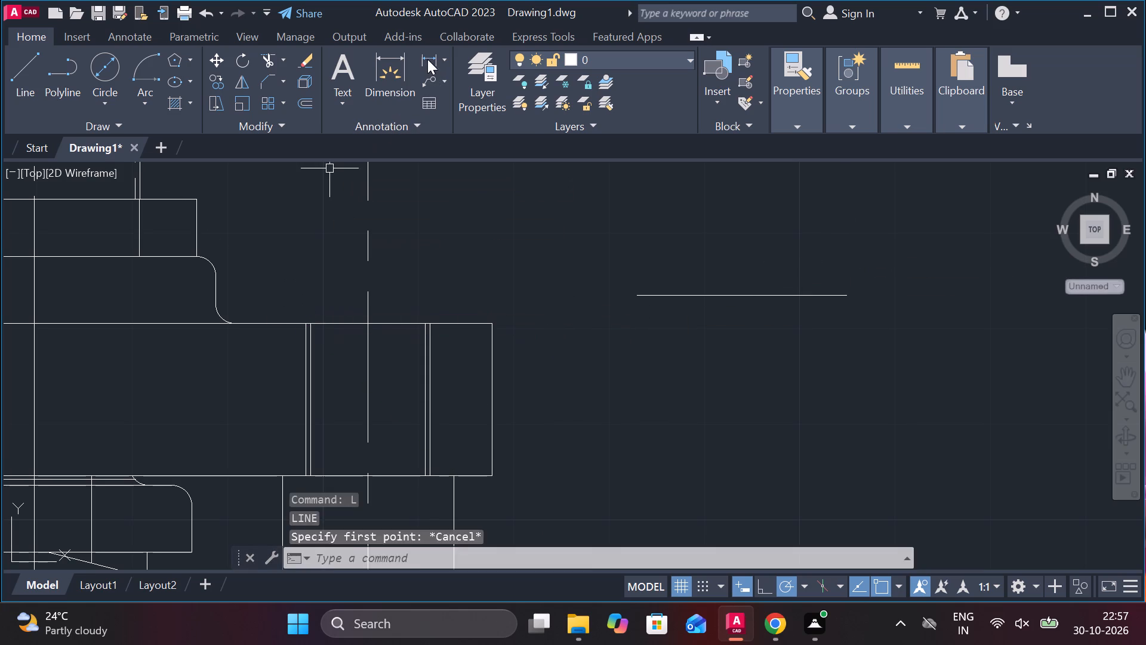
Measure the width between the outer lines of the hole in the upper flange's right end.
click(426, 57)
click(303, 400)
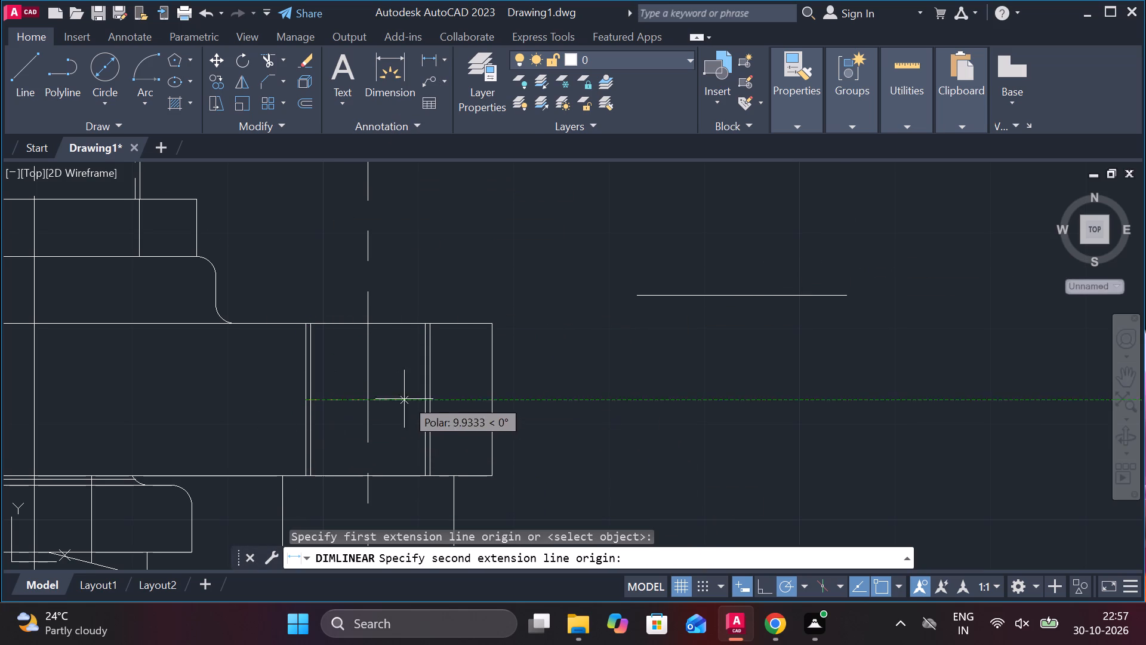
click(436, 398)
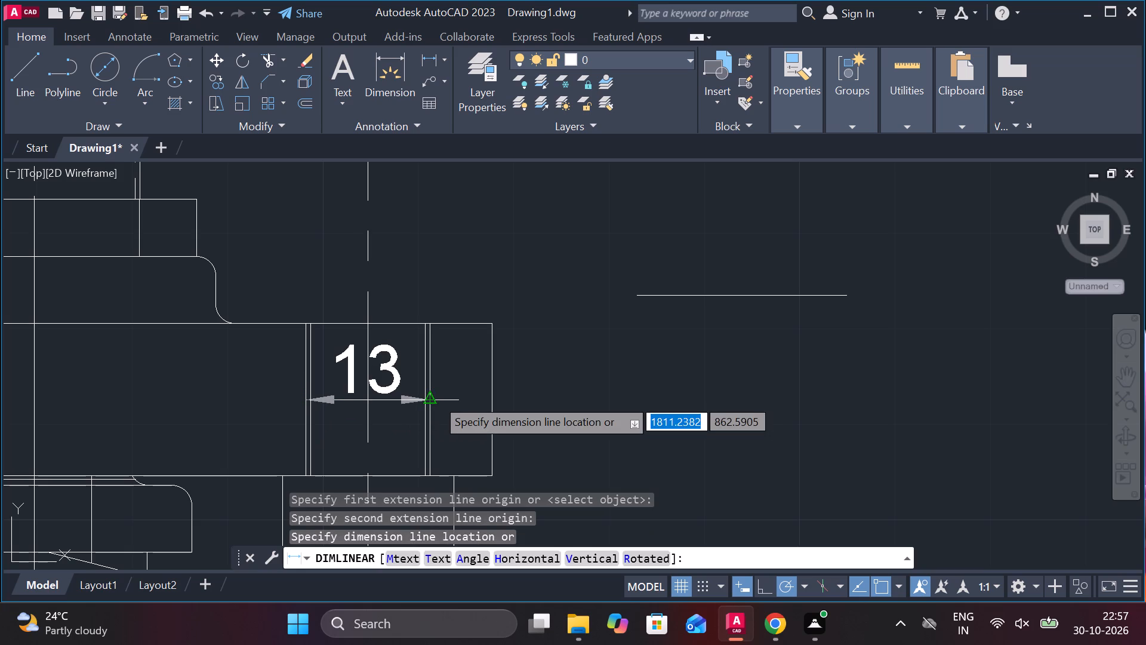
key(Escape)
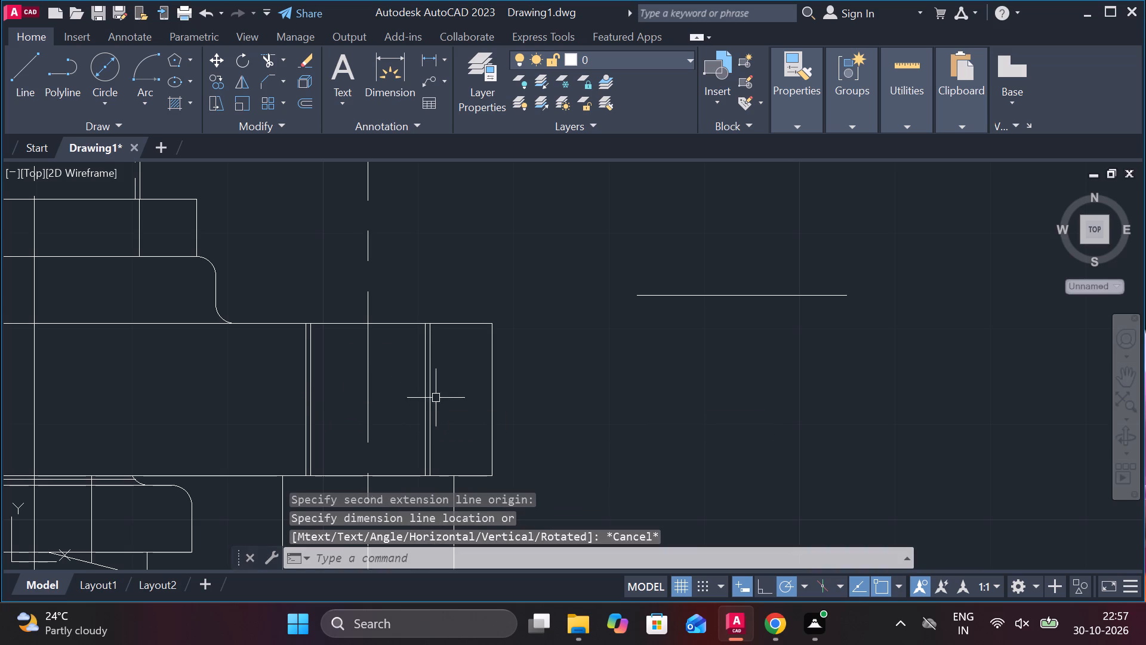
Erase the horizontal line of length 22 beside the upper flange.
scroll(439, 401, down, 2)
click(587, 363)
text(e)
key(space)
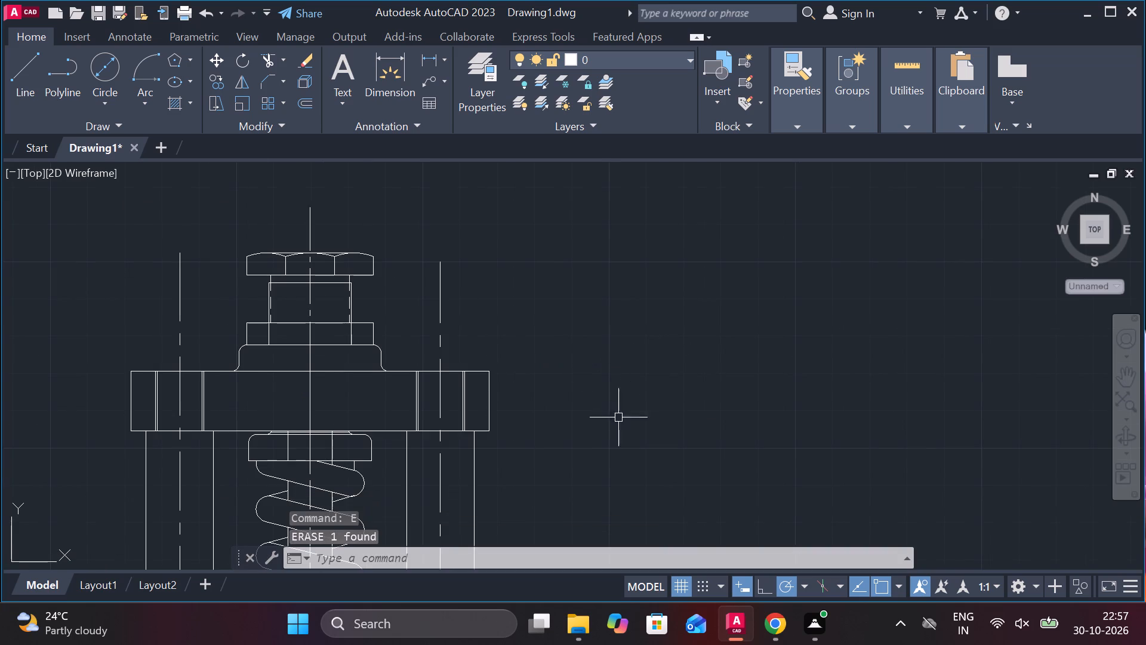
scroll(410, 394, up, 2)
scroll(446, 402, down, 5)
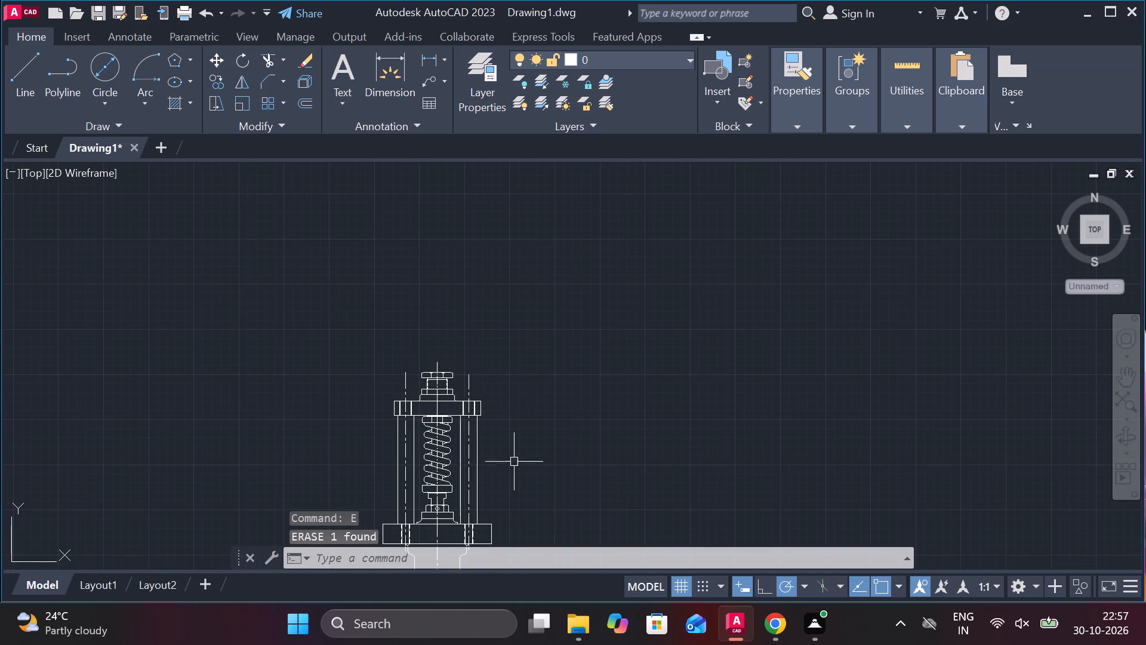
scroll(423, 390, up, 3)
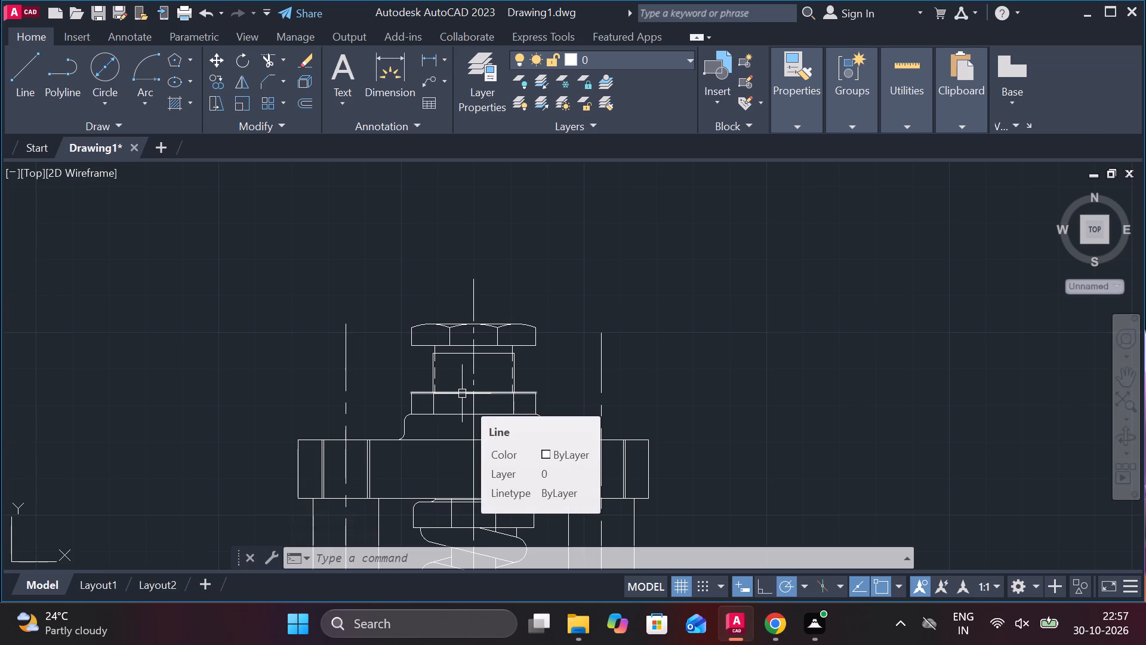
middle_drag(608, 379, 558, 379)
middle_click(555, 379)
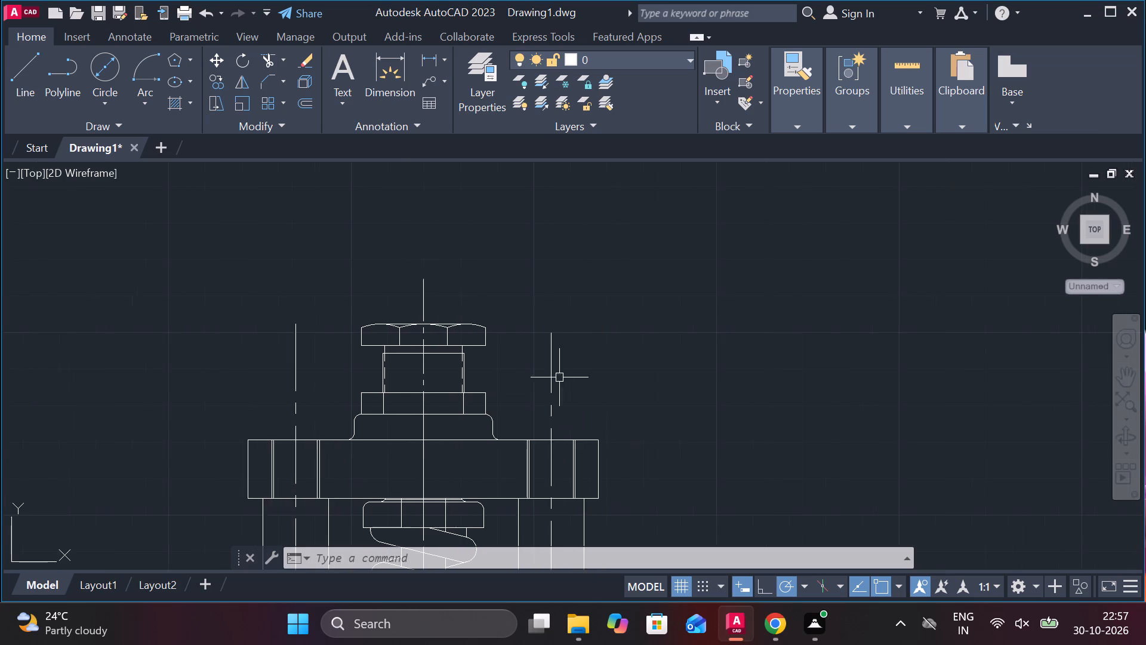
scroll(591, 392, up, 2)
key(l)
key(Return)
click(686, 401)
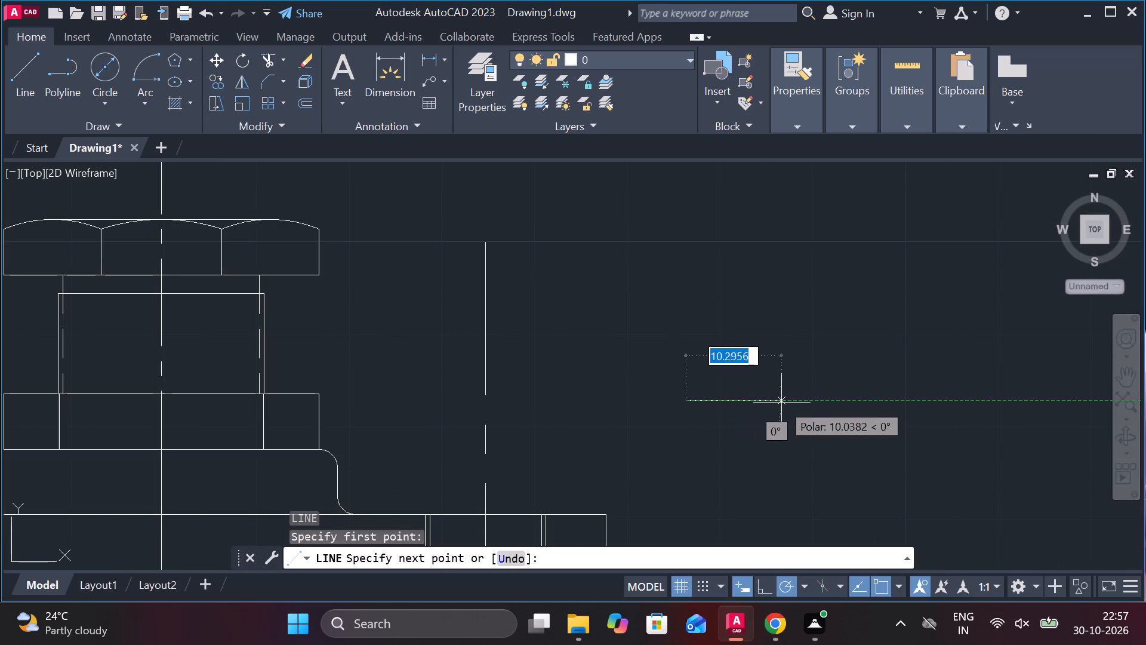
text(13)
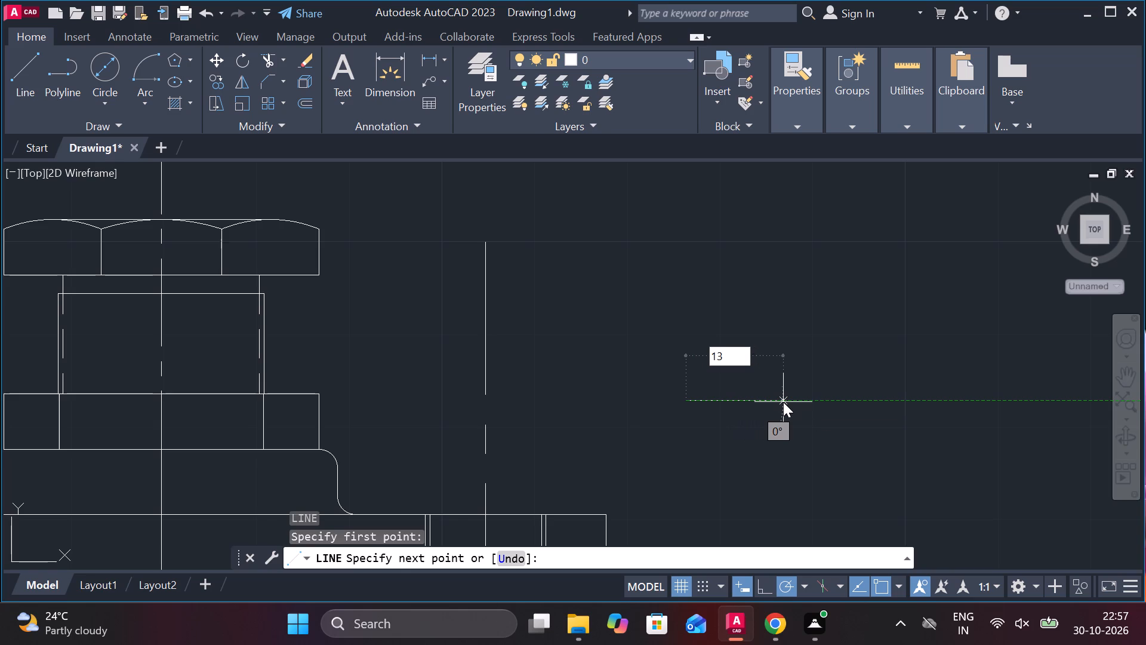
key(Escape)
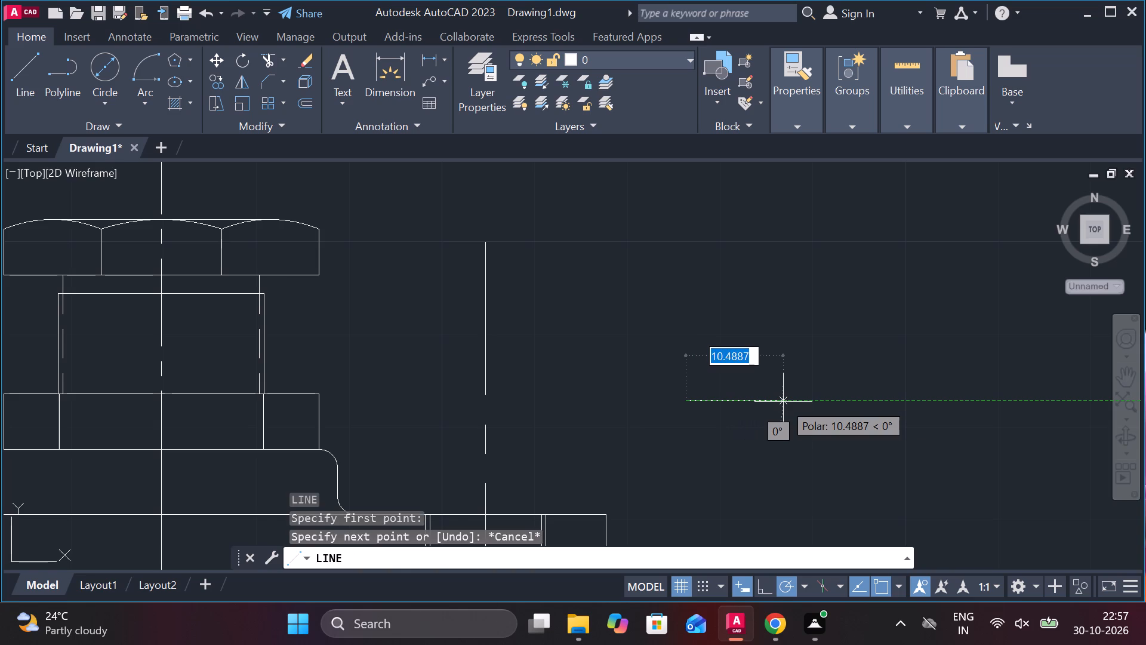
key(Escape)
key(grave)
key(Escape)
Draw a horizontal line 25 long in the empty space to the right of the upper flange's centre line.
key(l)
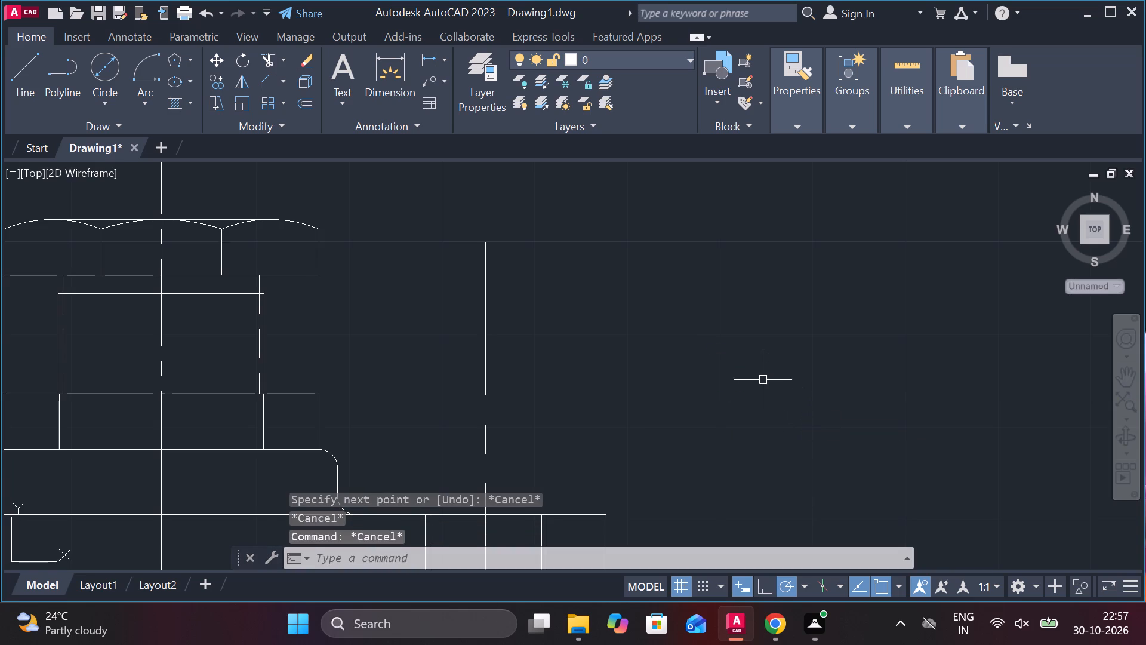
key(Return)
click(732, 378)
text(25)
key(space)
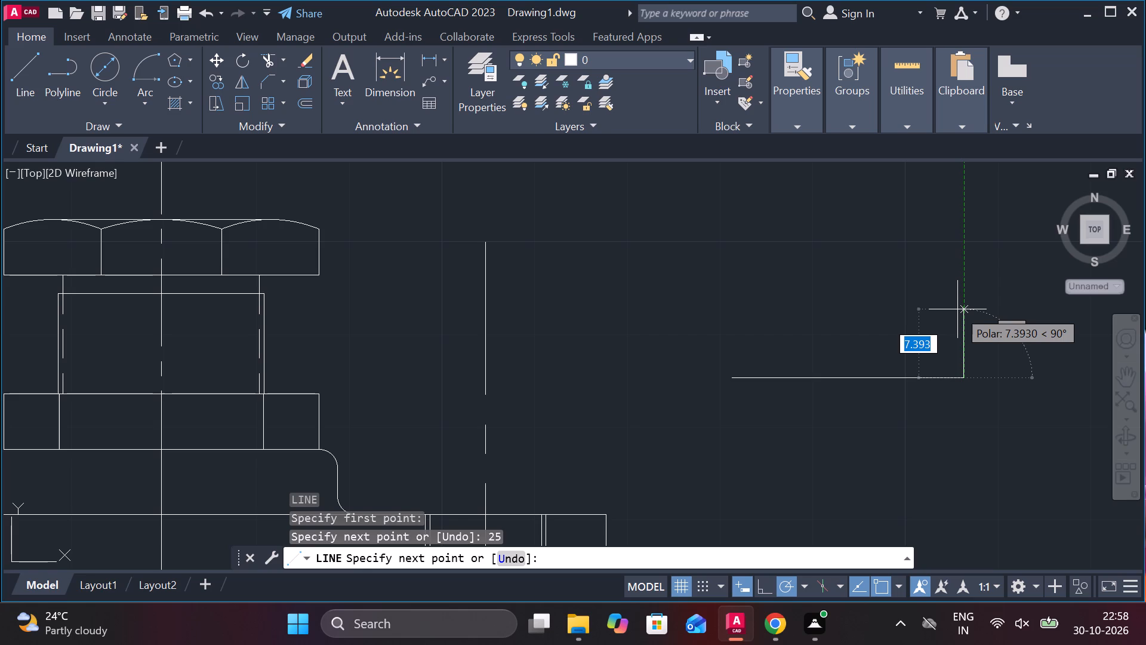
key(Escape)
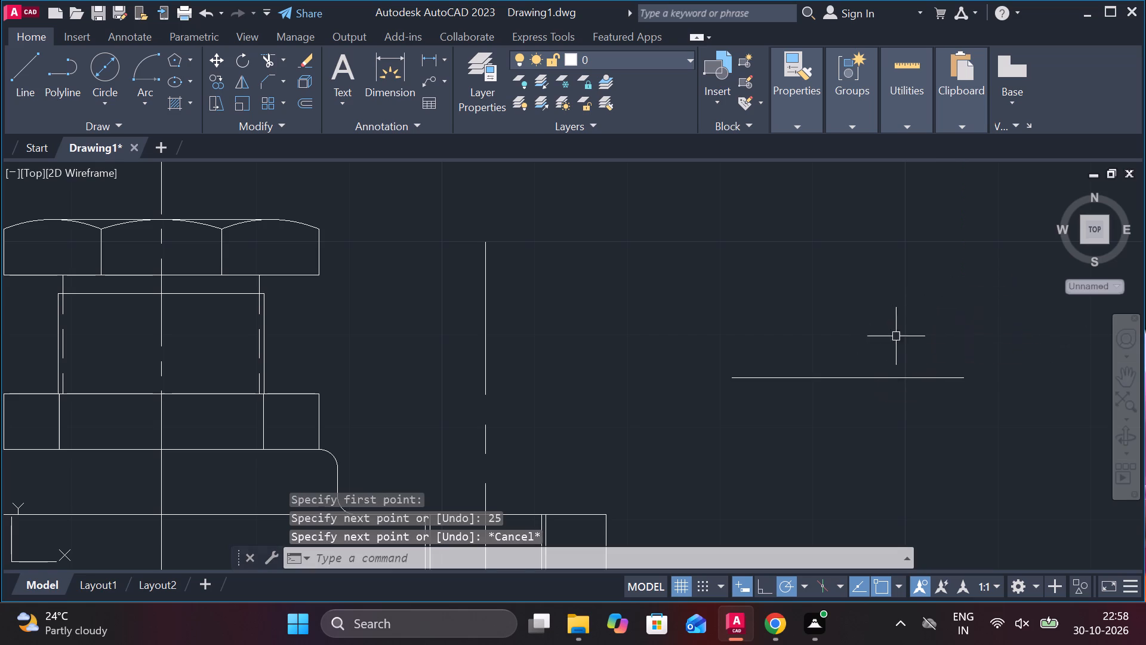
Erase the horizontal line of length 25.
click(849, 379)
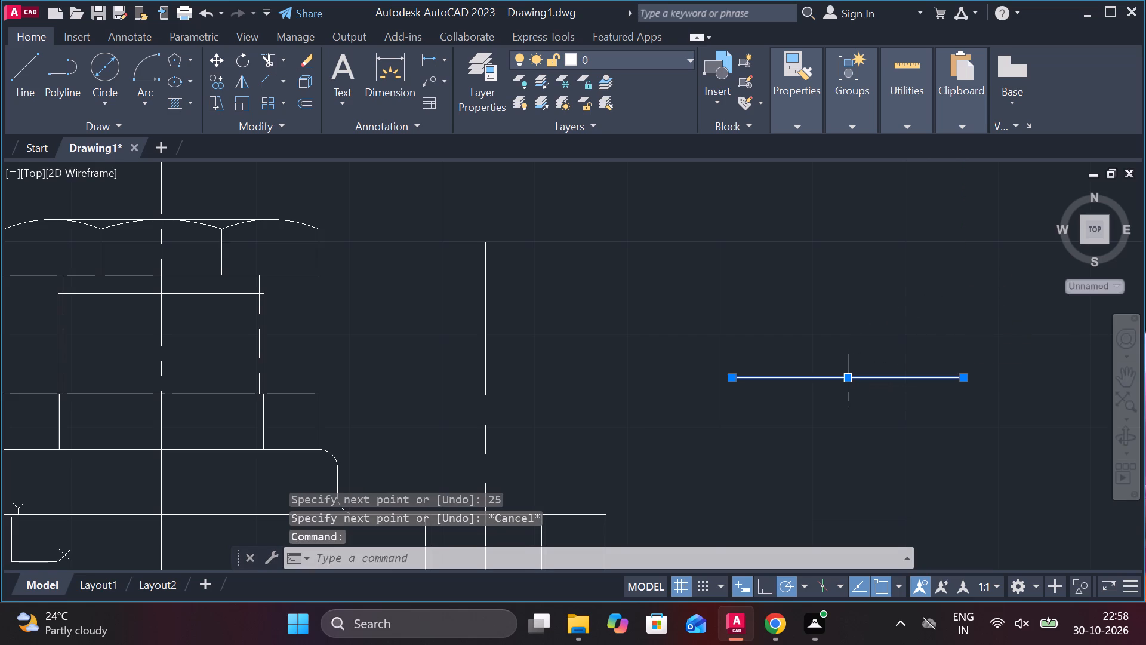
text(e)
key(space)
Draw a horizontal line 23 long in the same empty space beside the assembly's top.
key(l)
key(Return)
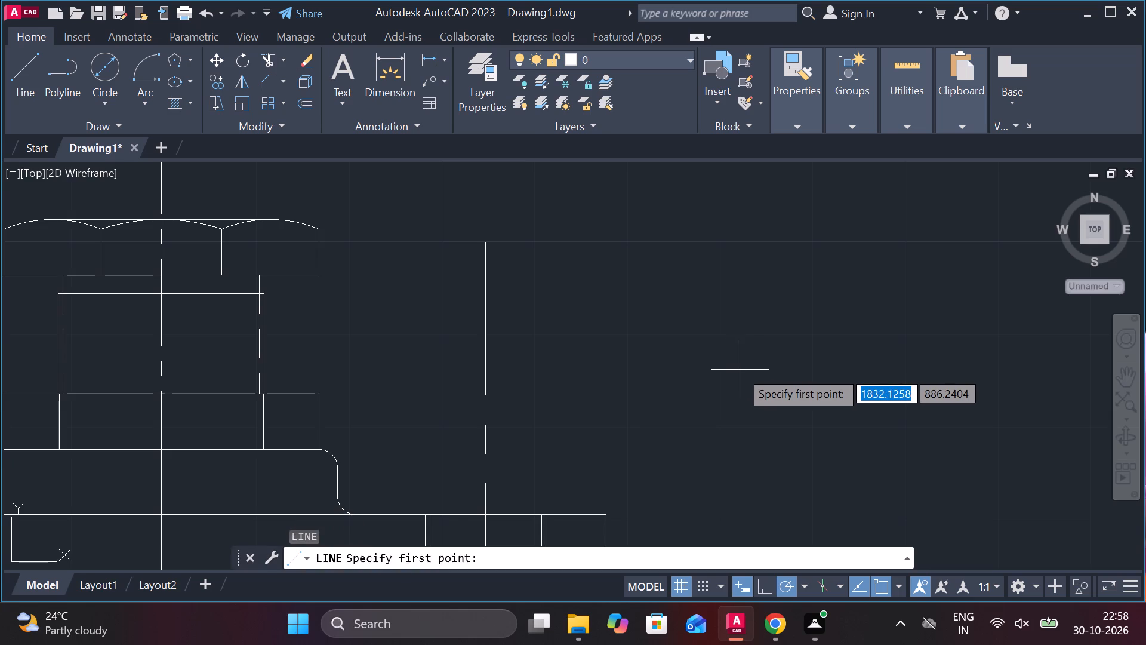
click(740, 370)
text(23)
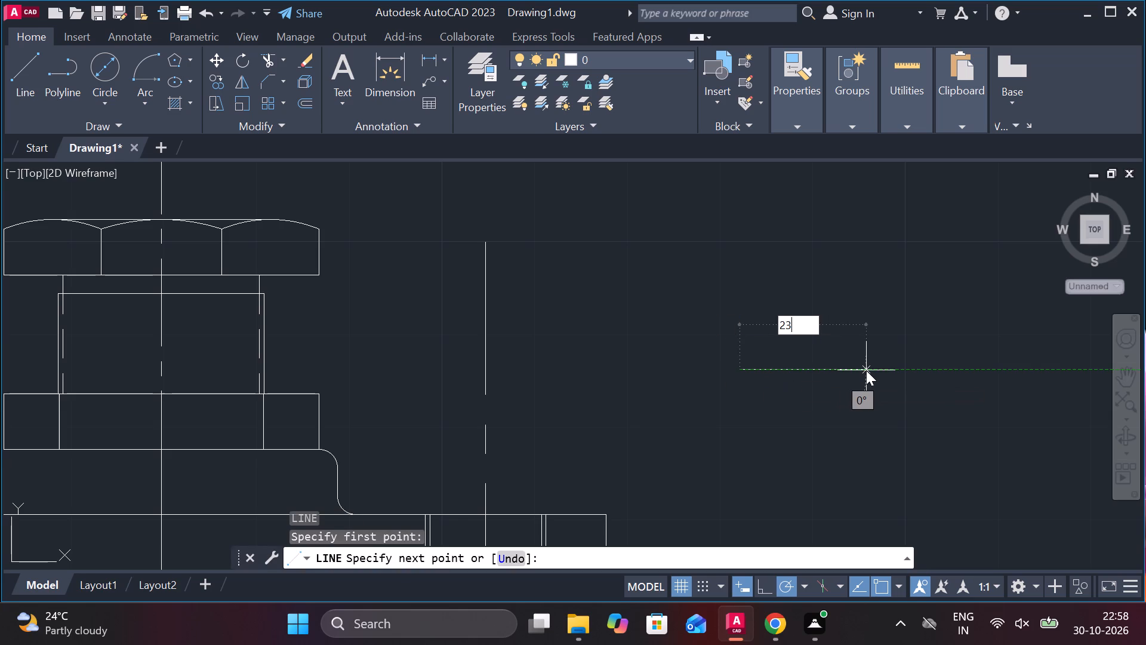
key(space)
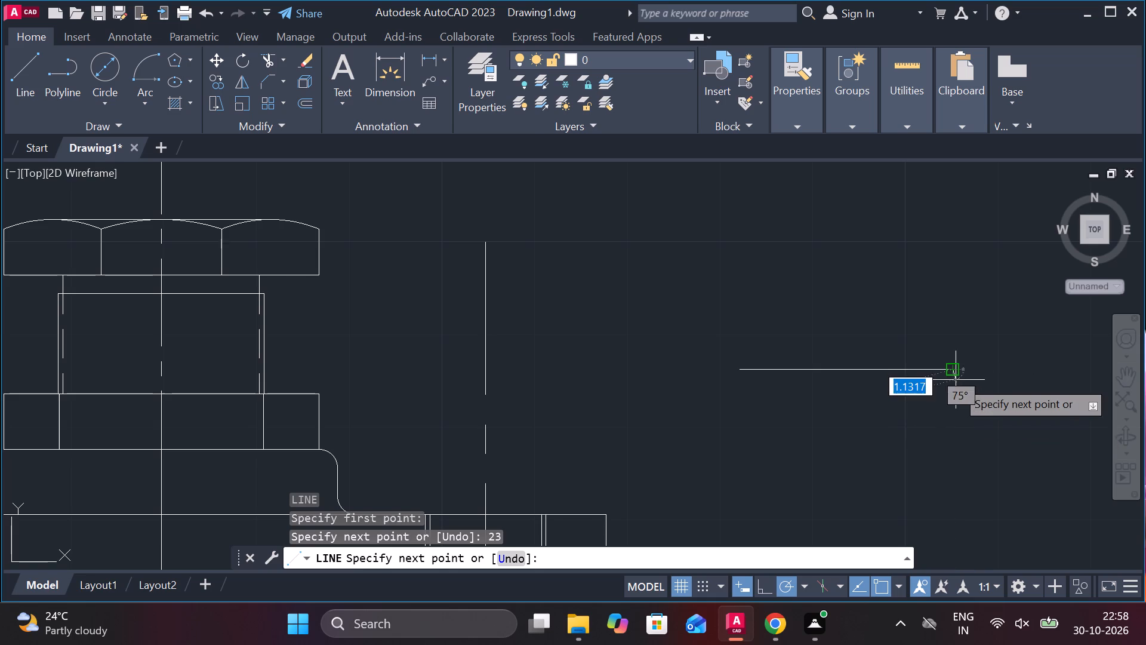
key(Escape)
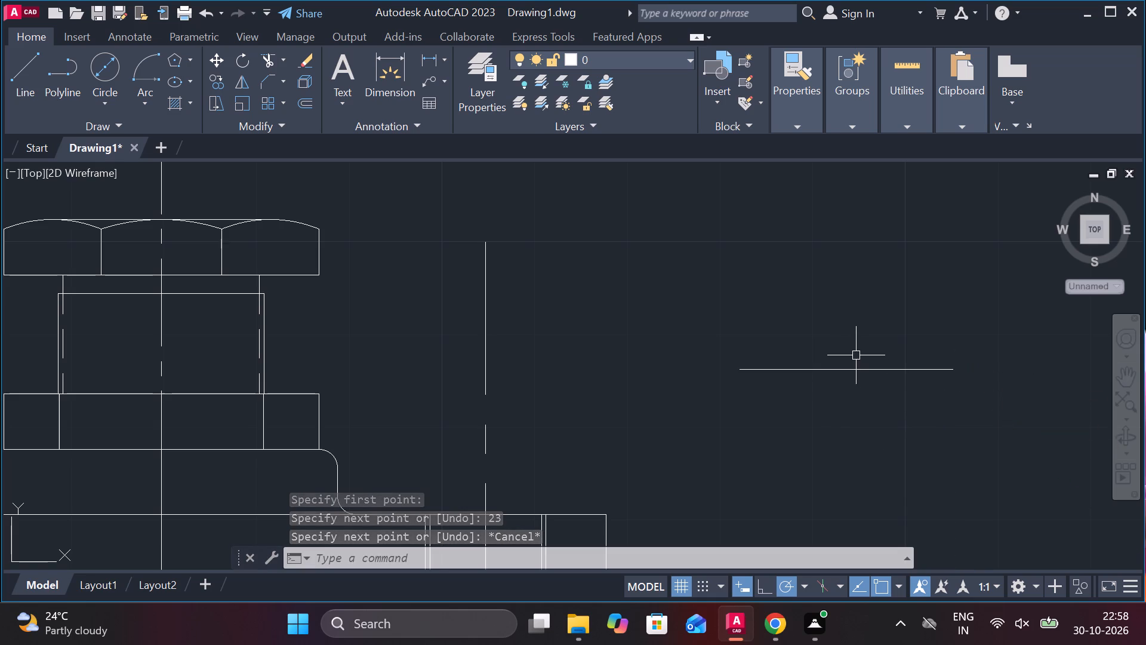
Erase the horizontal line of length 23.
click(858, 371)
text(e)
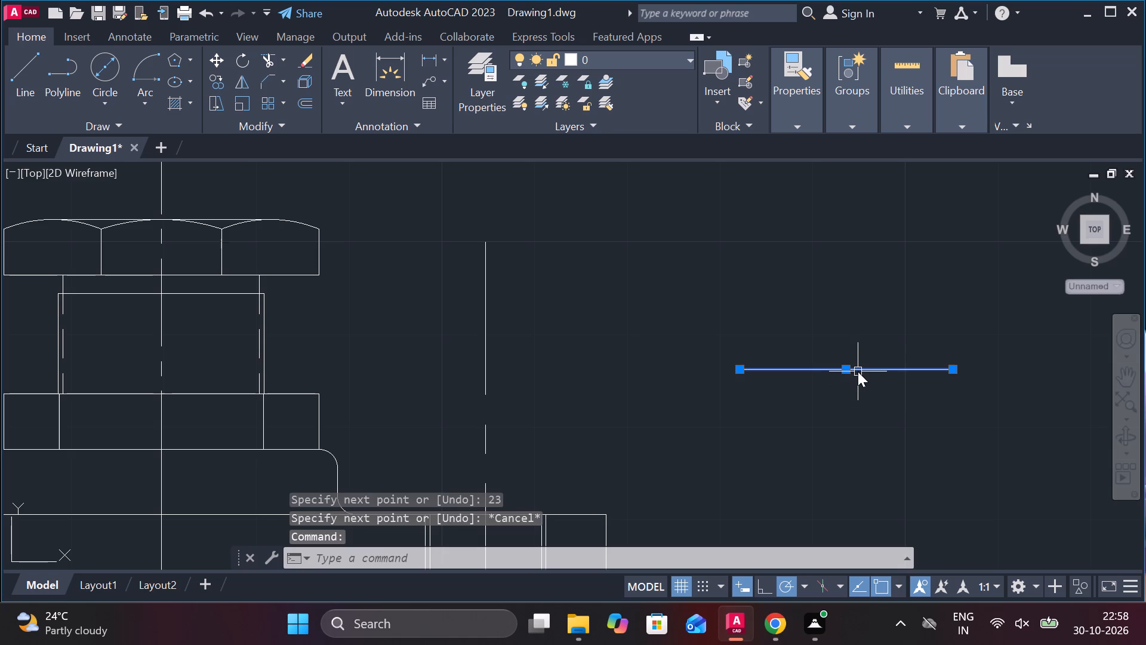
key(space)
Draw a closed rectangle from lines, 13 wide and 10 high, in the empty space right of the assembly's top.
key(l)
key(Return)
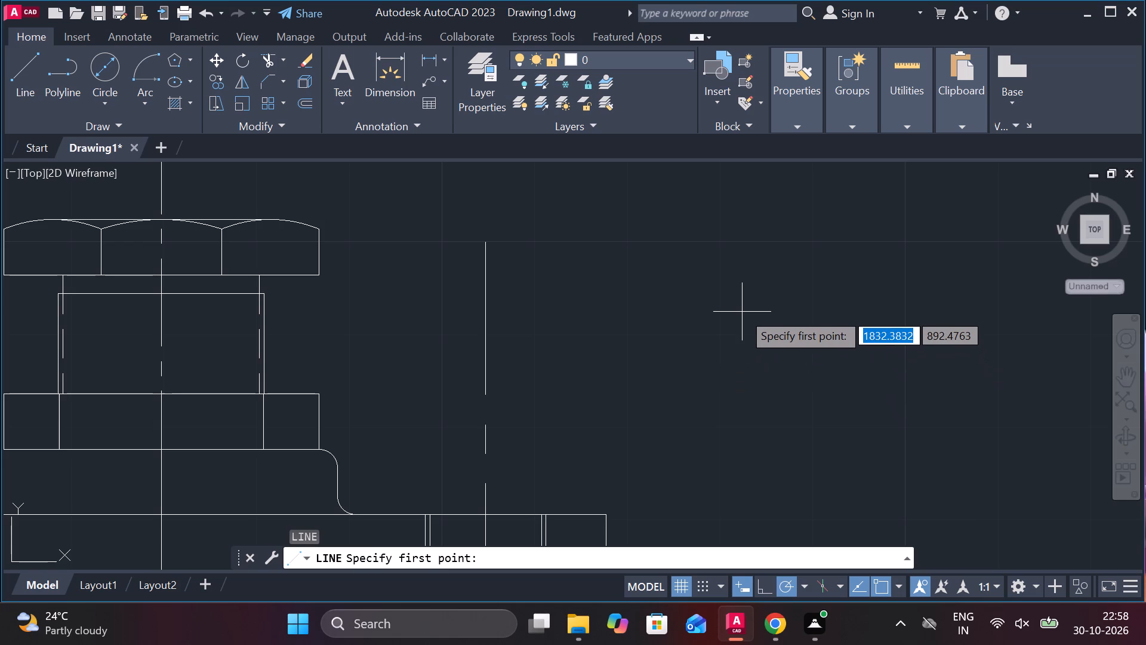
click(740, 285)
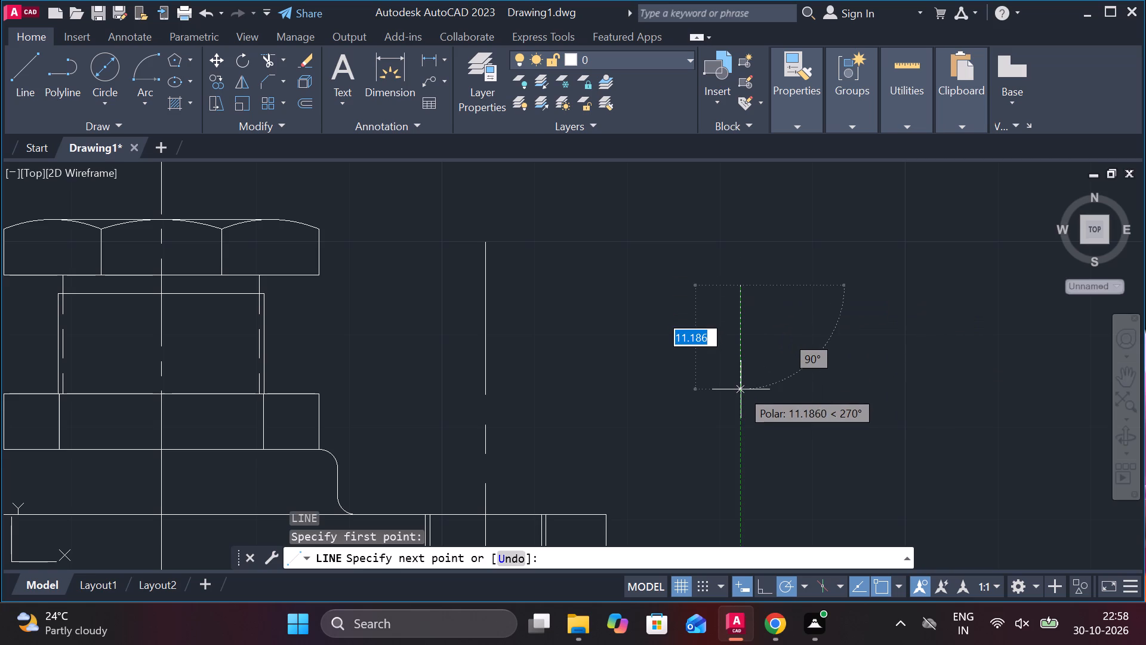
text(10)
key(Return)
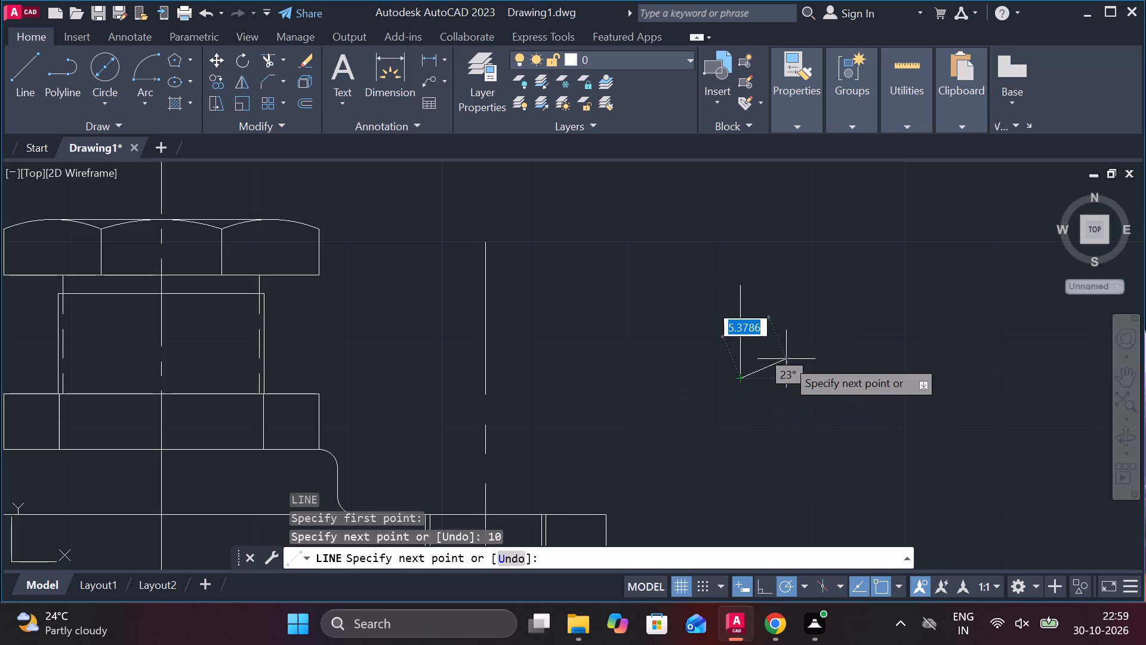
text(13)
key(space)
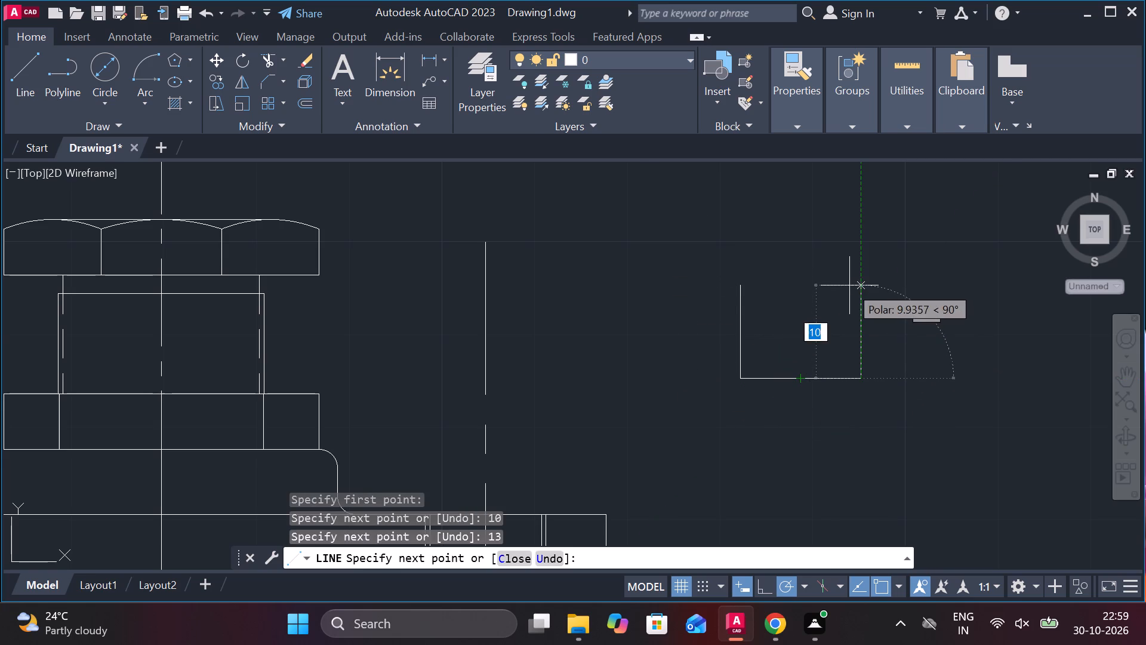
text(10)
key(Return)
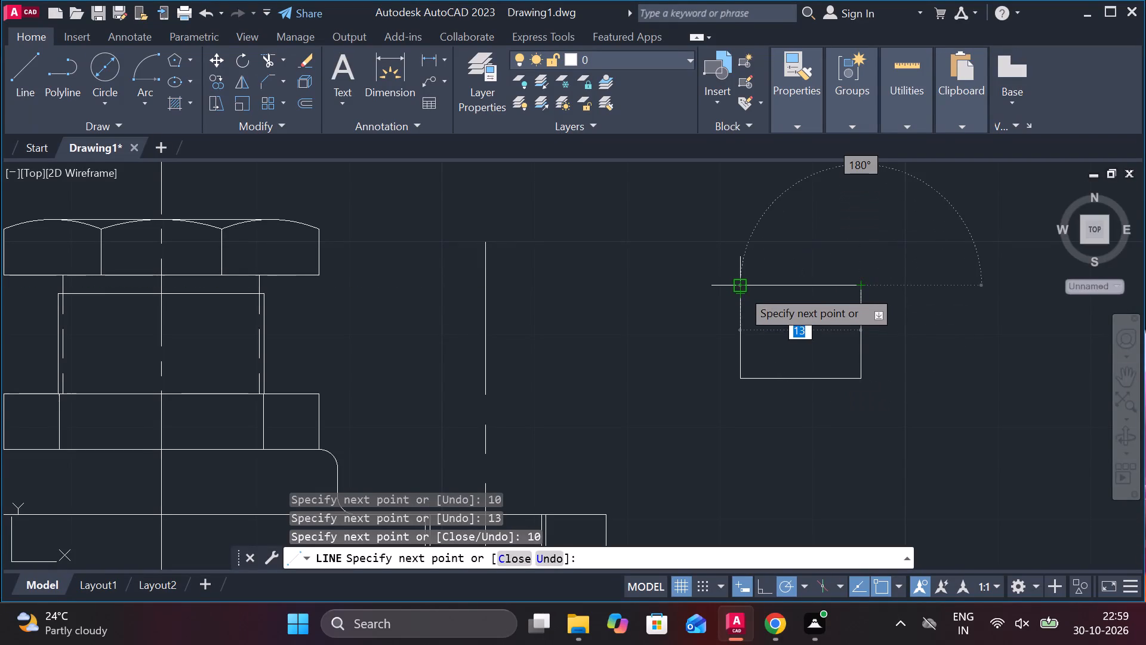
click(741, 289)
key(Escape)
Offset the rectangle's right and left vertical sides outward by 2.5 each.
click(863, 331)
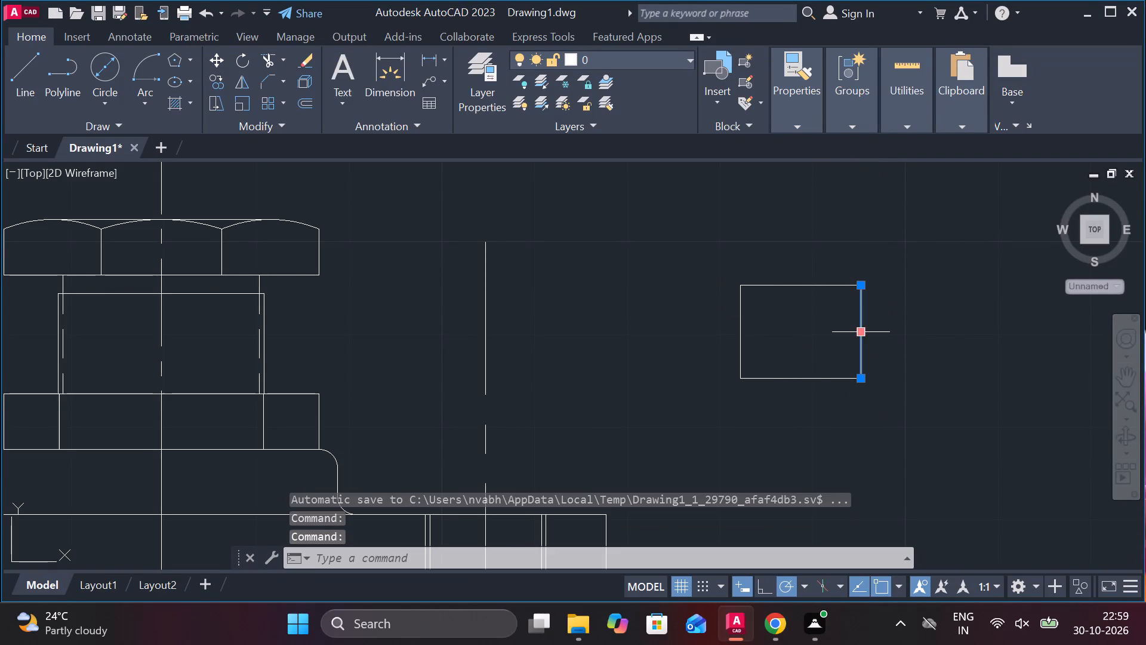
key(o)
key(Return)
key(Return)
text(2.5)
key(space)
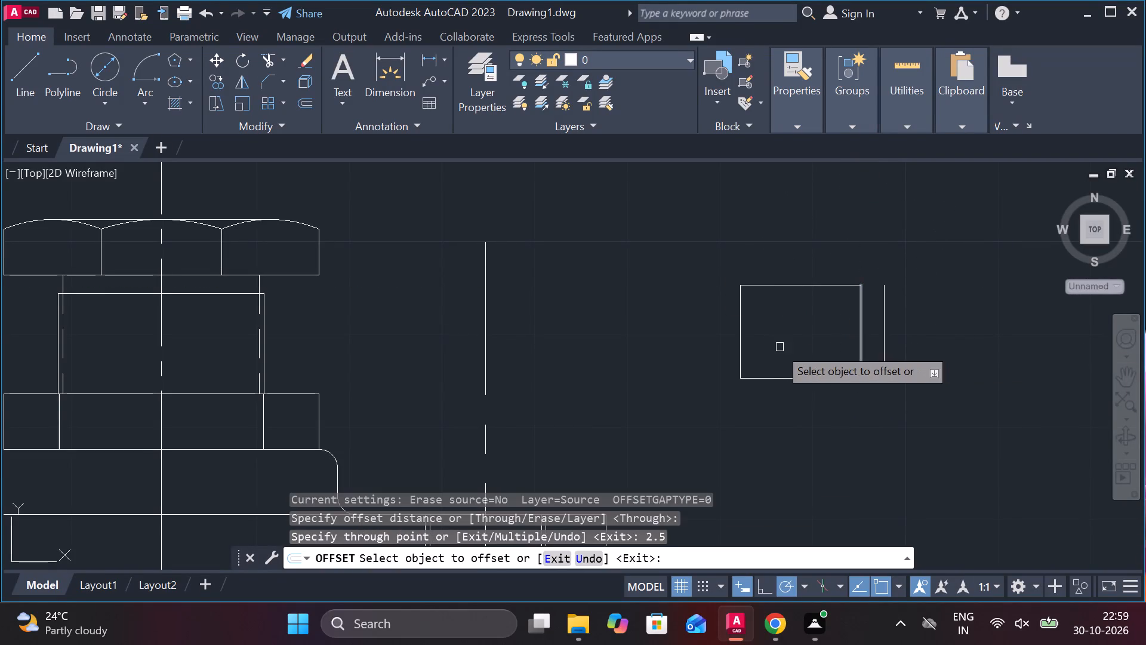
click(742, 326)
text(2.5)
key(Return)
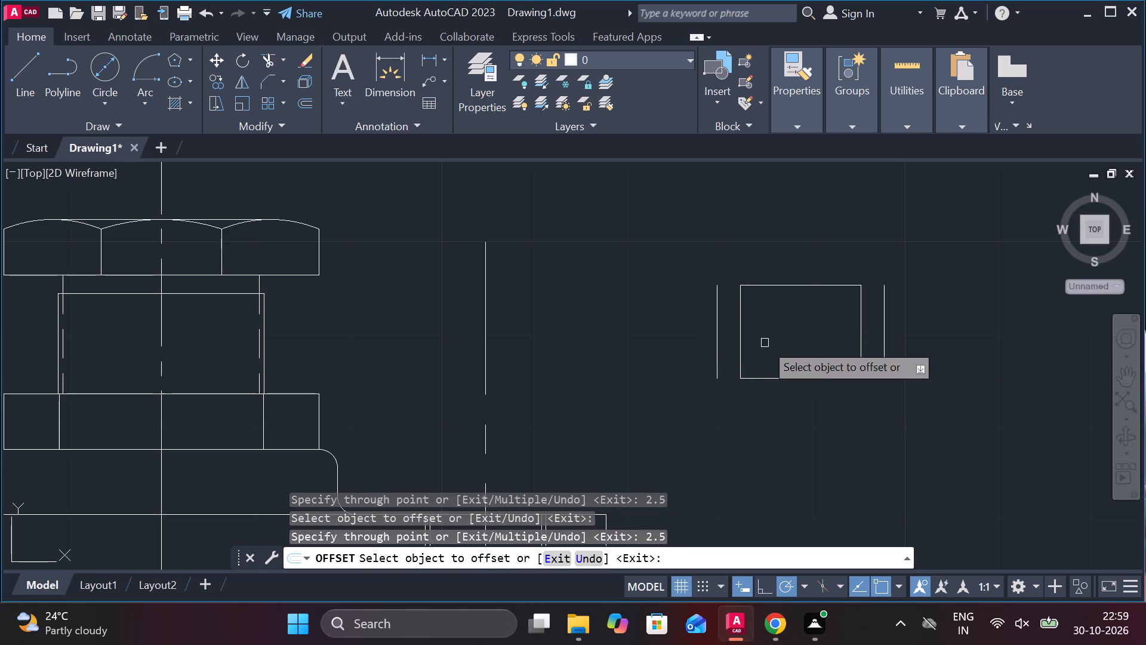
key(Escape)
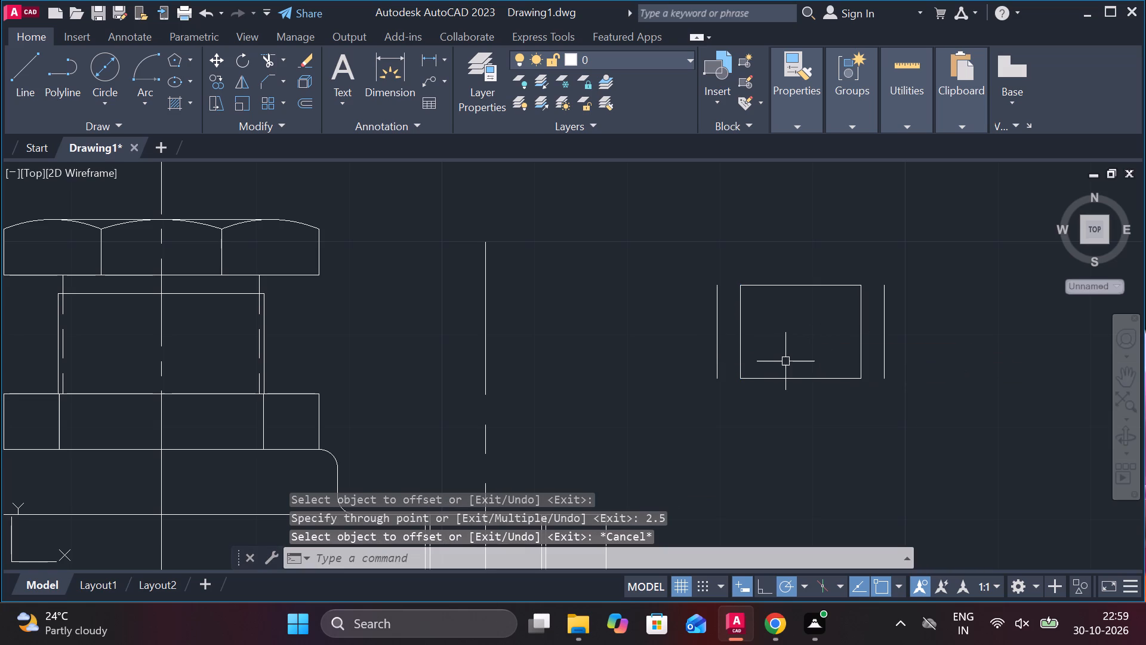
Extend the rectangle's top and bottom edges on both sides to the outer vertical lines.
text(ex)
key(space)
click(765, 379)
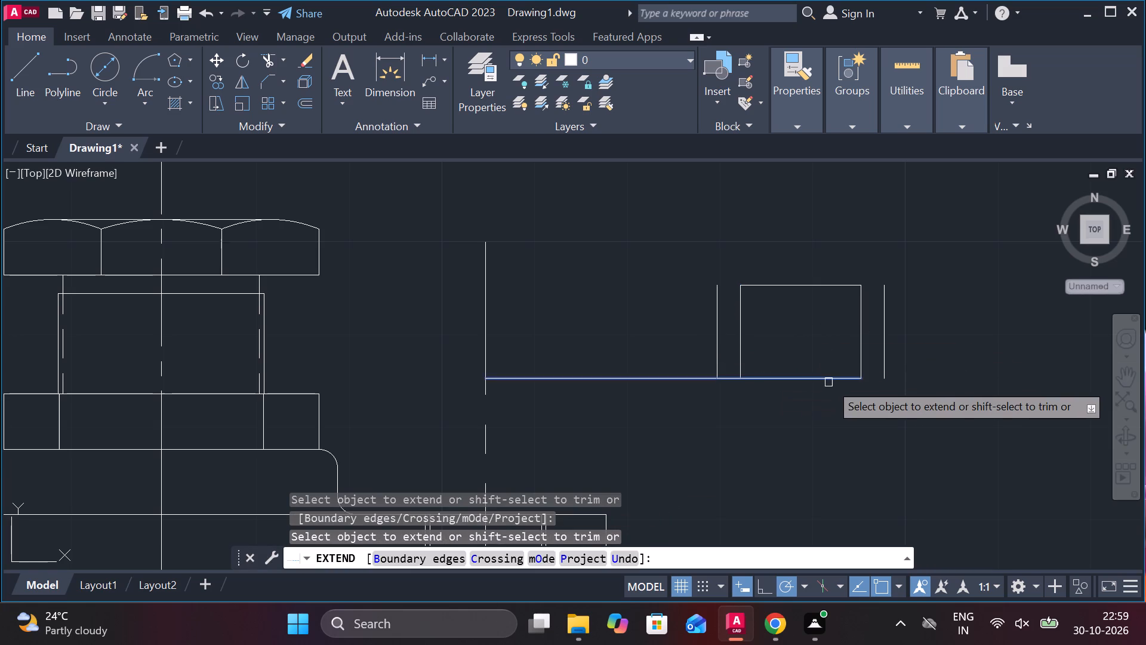
click(829, 382)
click(806, 289)
click(766, 284)
key(Escape)
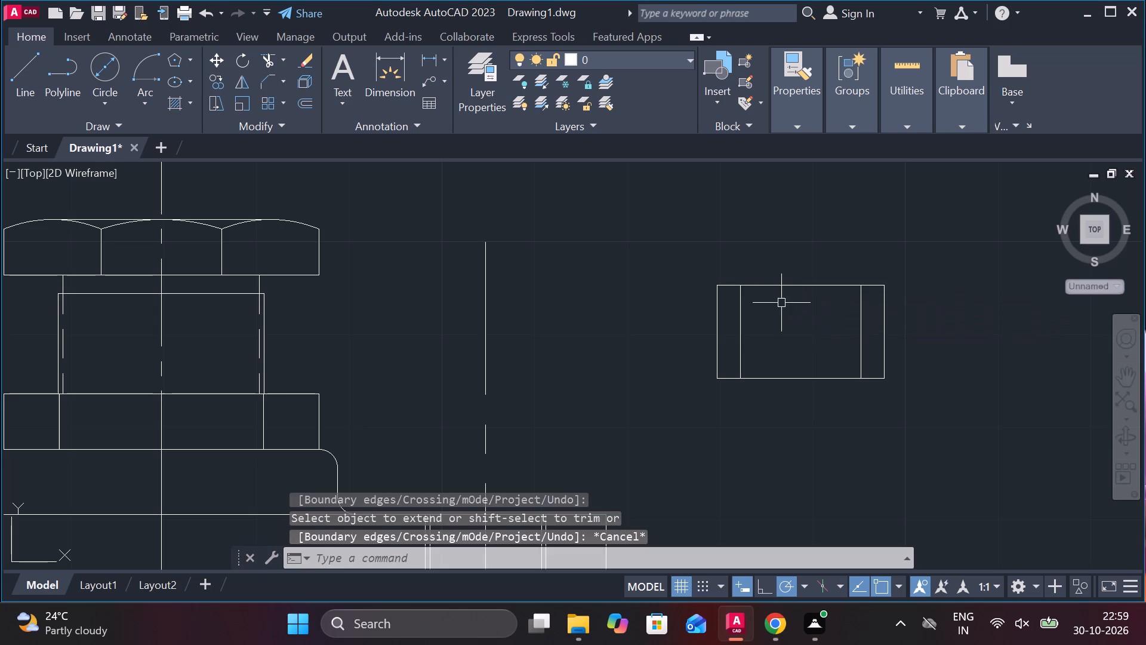
Offset the rectangle's top edge downward by 1.
scroll(781, 303, up, 1)
click(781, 277)
key(o)
key(Return)
key(Return)
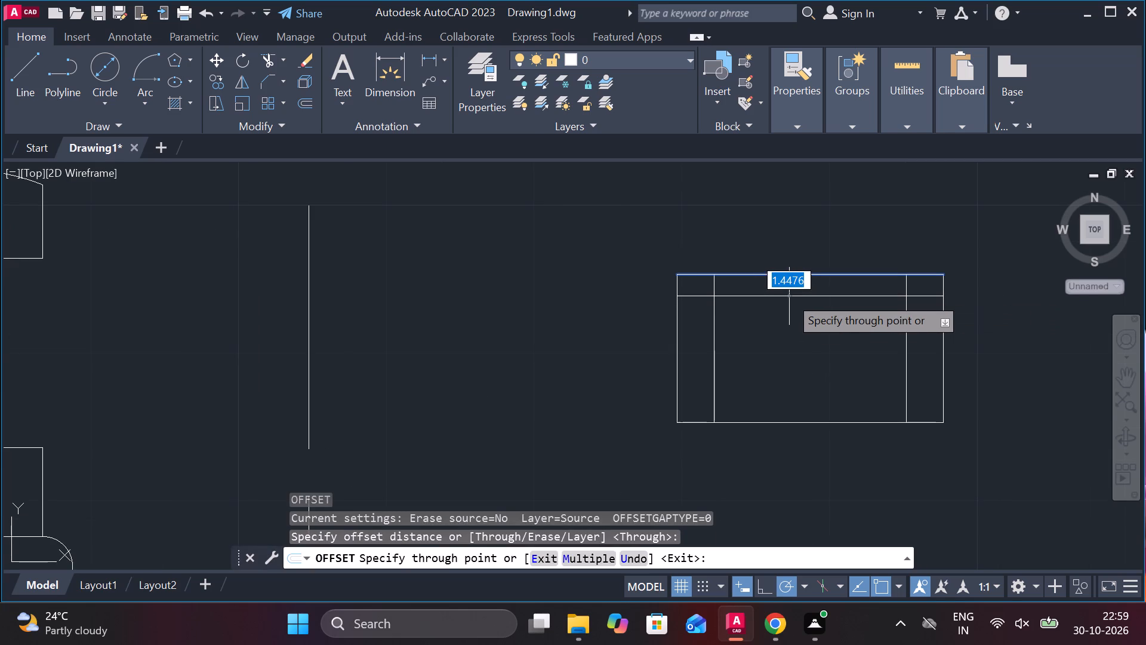
text(1)
key(space)
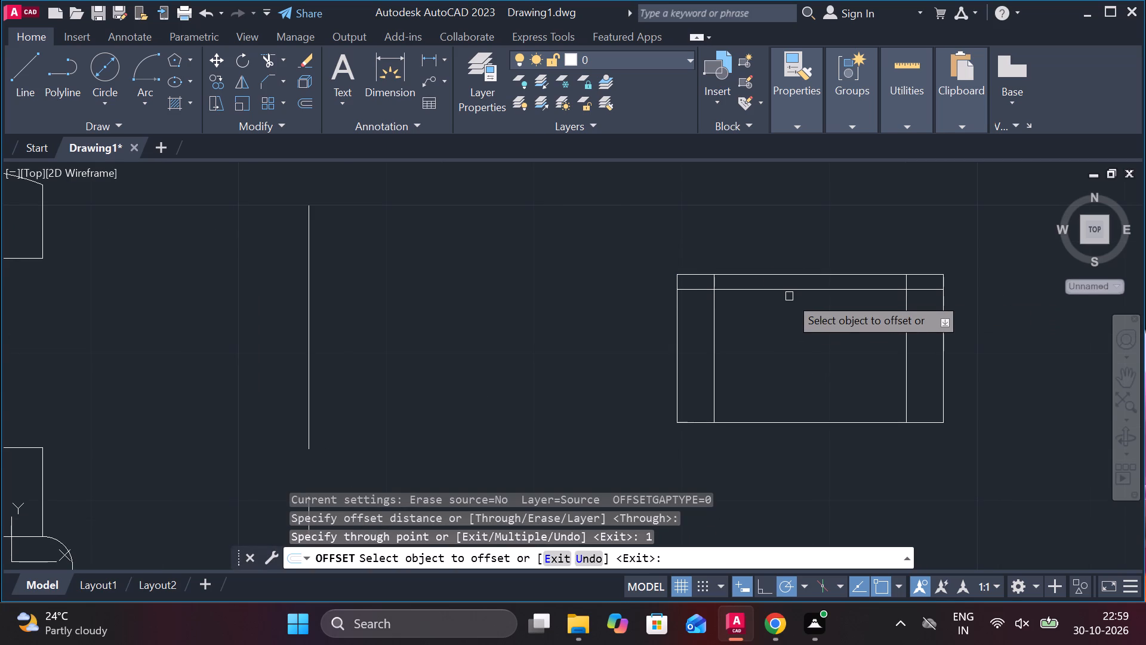
key(Escape)
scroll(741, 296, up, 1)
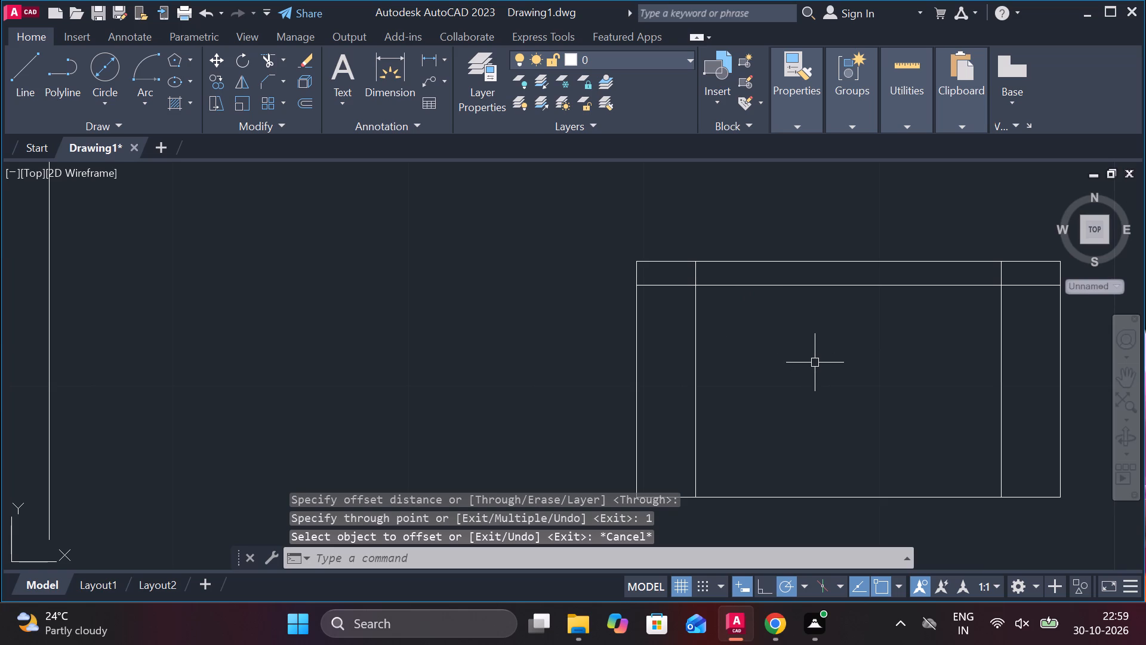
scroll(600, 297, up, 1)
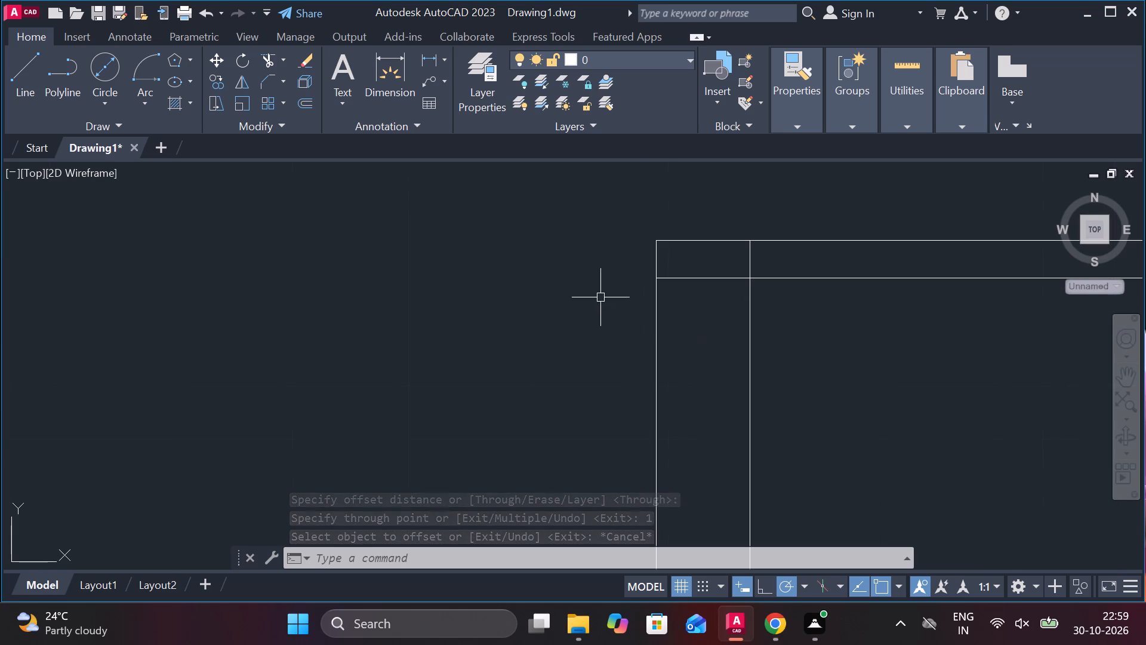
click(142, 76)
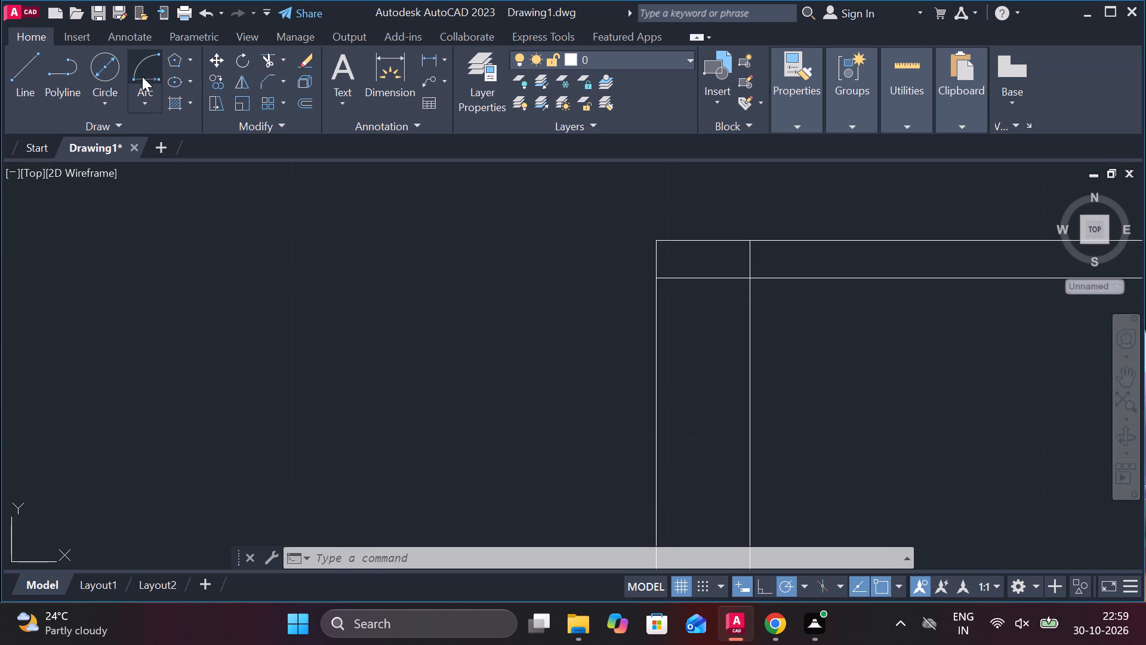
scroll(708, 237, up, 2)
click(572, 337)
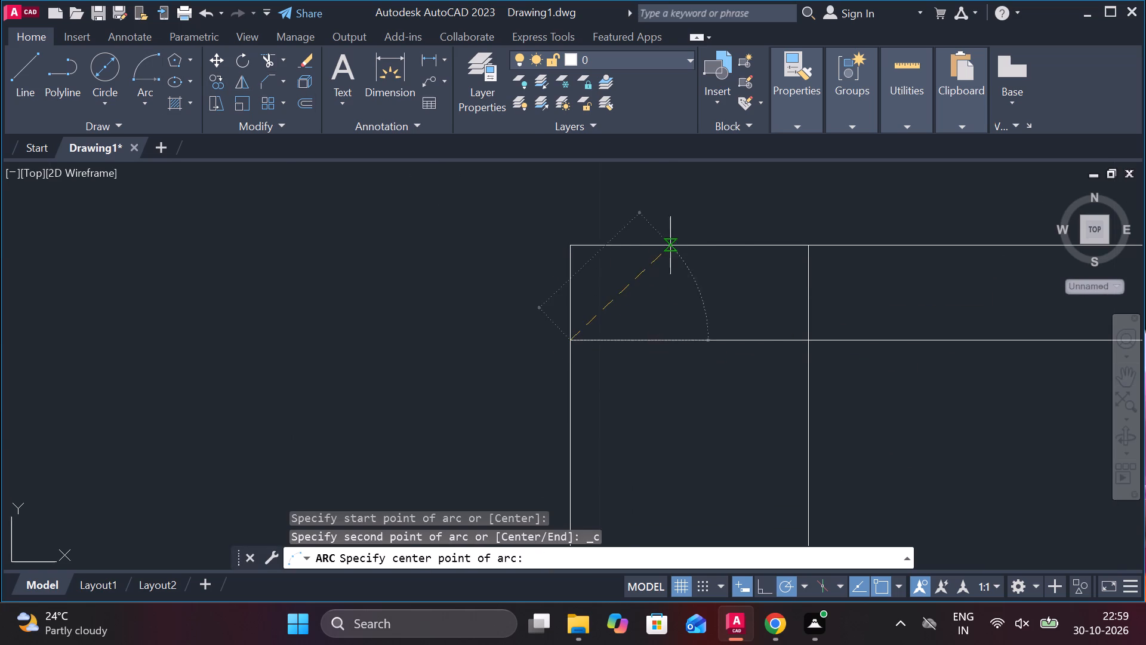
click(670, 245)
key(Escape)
Draw a three-point arc across the narrow left bay, between the offset line's ends and touching the top edge at its middle.
key(space)
click(807, 337)
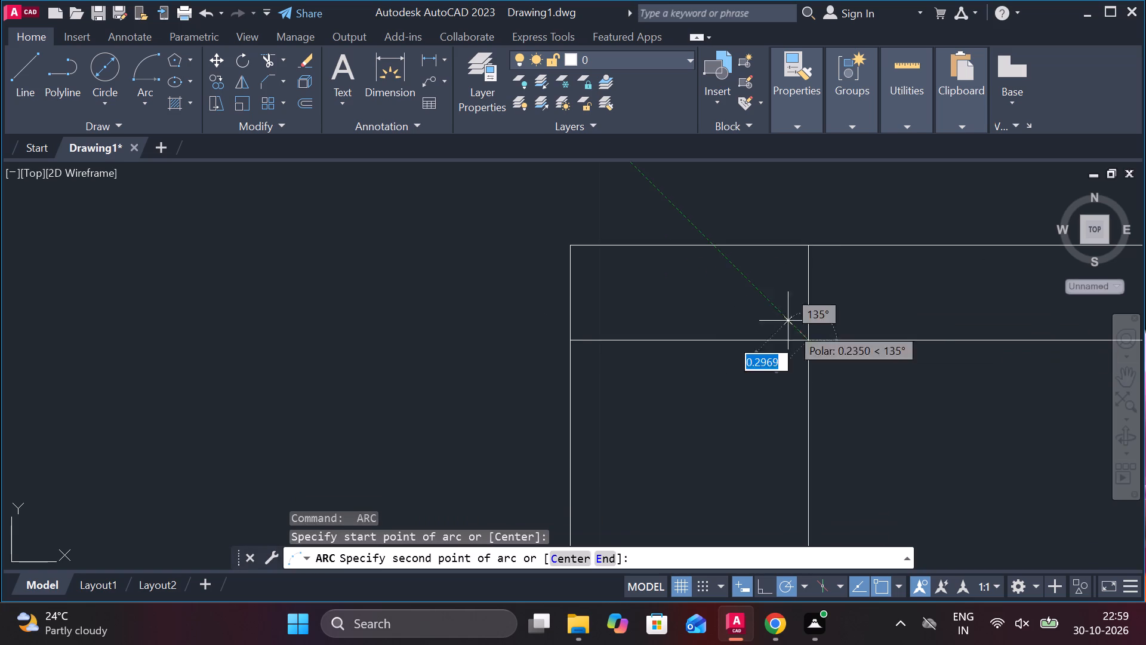
click(688, 247)
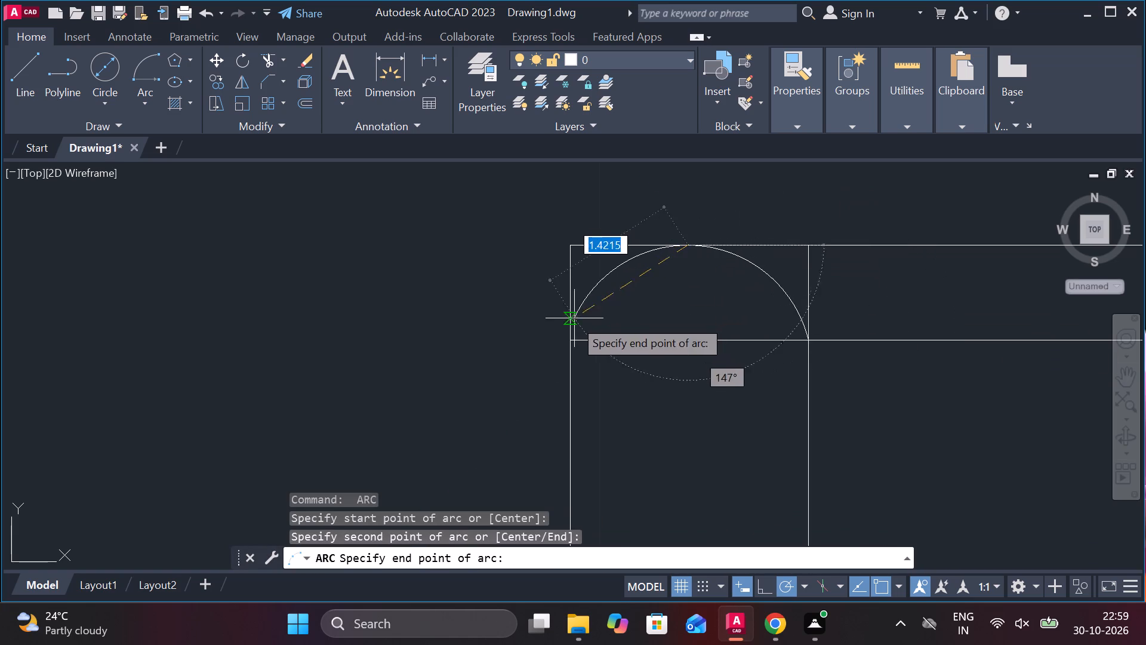
click(572, 336)
scroll(819, 335, down, 1)
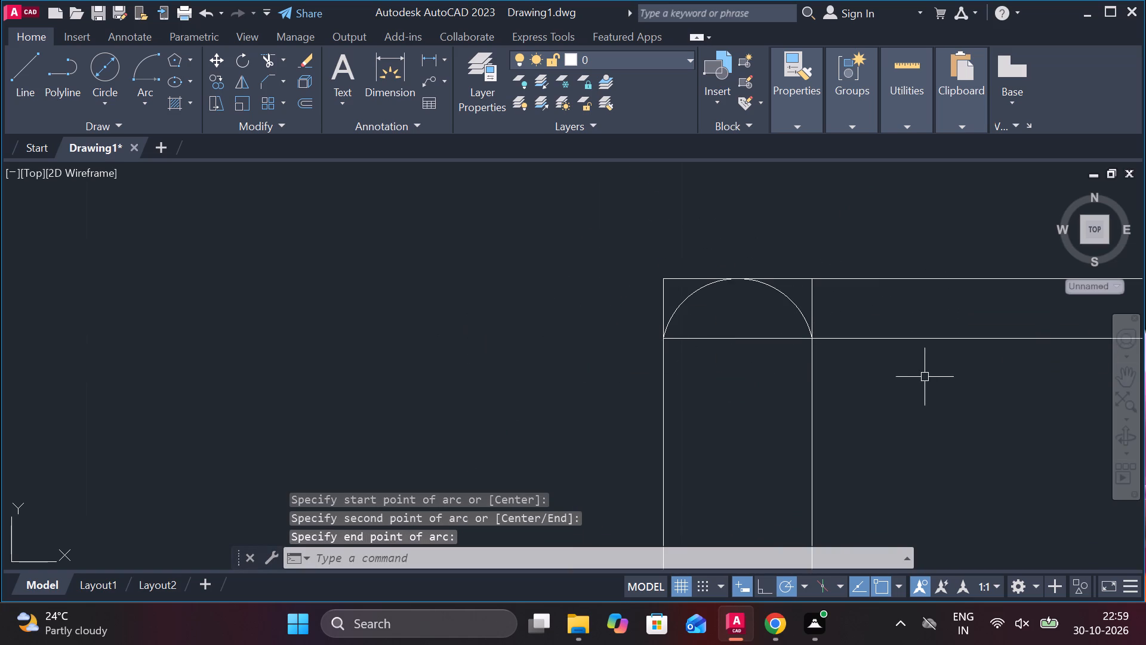
Draw a three-point arc across the wide middle bay, from the offset line up to the top edge's midpoint and back down.
scroll(925, 377, down, 1)
middle_drag(936, 378, 583, 377)
key(space)
click(499, 355)
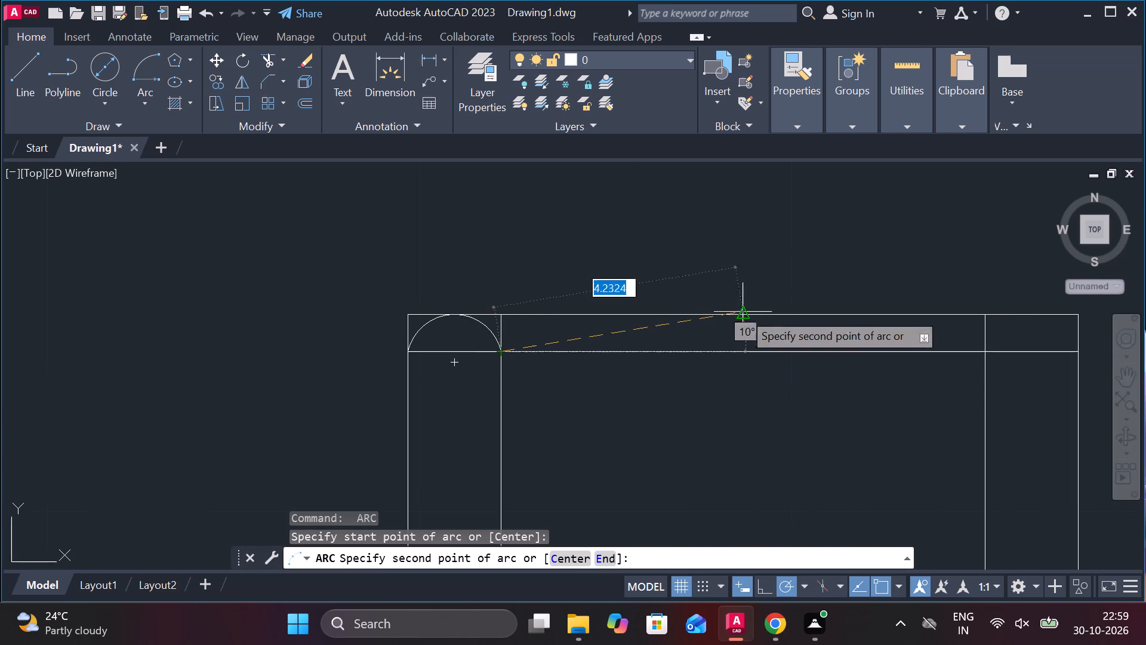
click(744, 317)
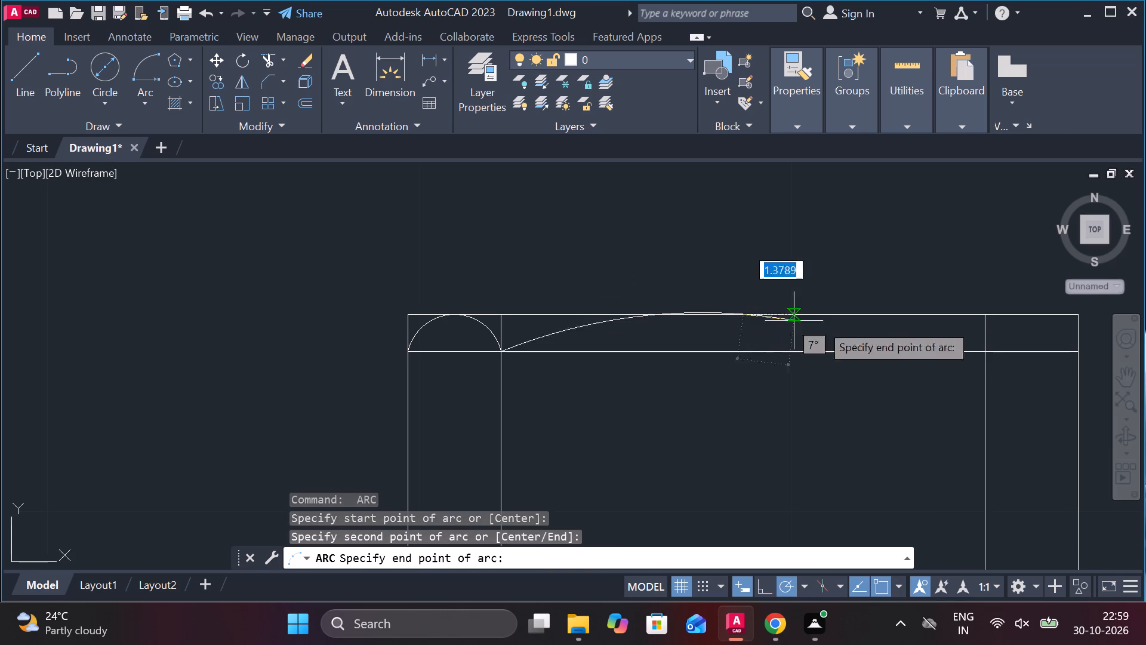
click(982, 345)
middle_drag(949, 380, 844, 385)
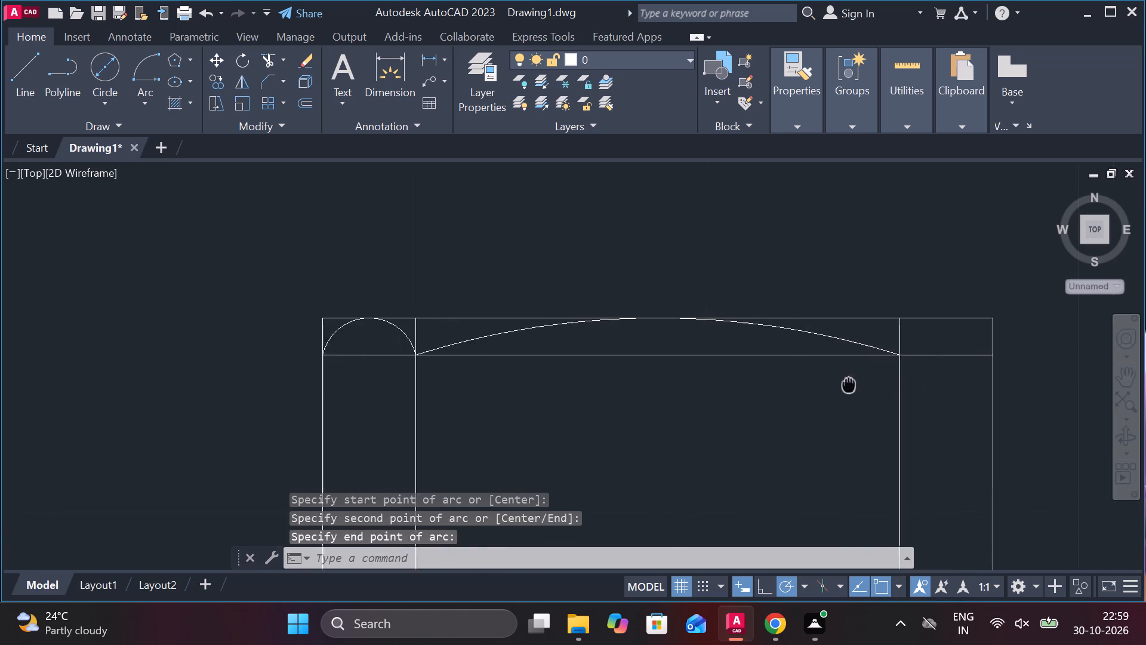
Draw a three-point arc across the narrow right bay, from the offset line up to the top edge and down to the outer side.
scroll(848, 364, up, 2)
key(space)
click(924, 339)
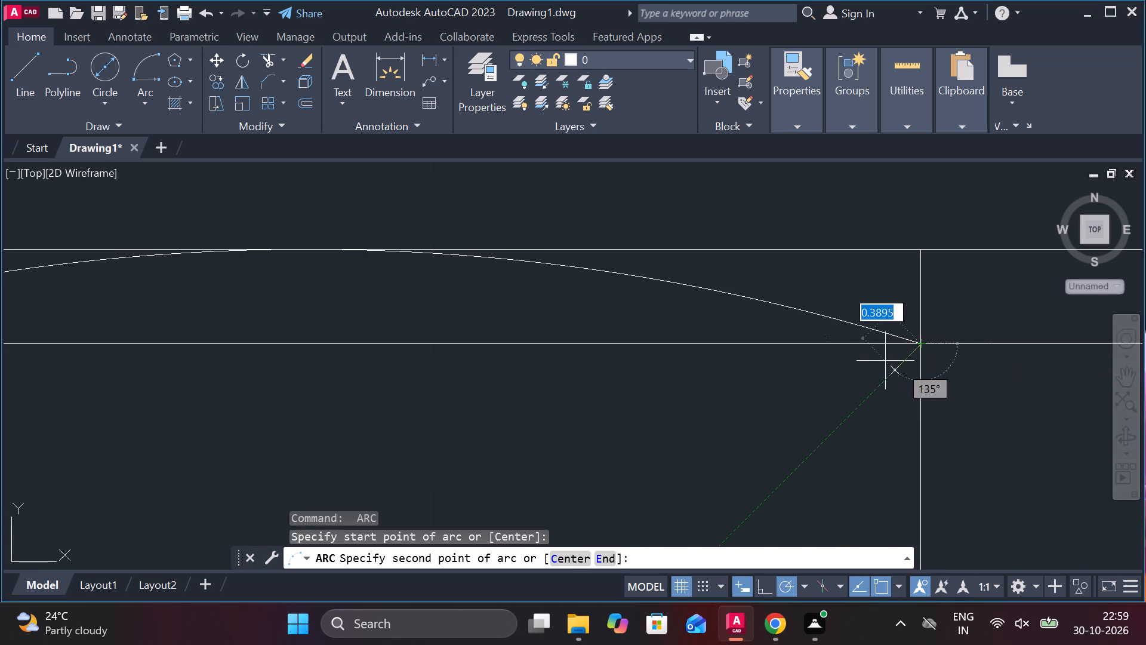
middle_drag(767, 380, 730, 384)
click(1001, 251)
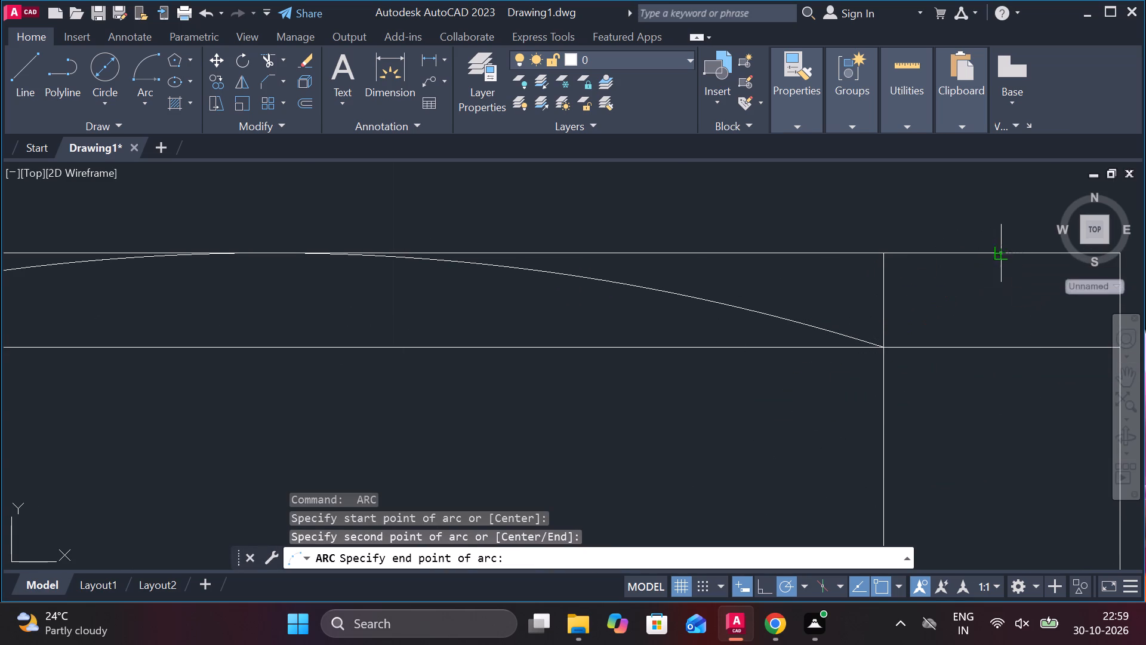
middle_drag(1052, 303, 805, 324)
click(869, 363)
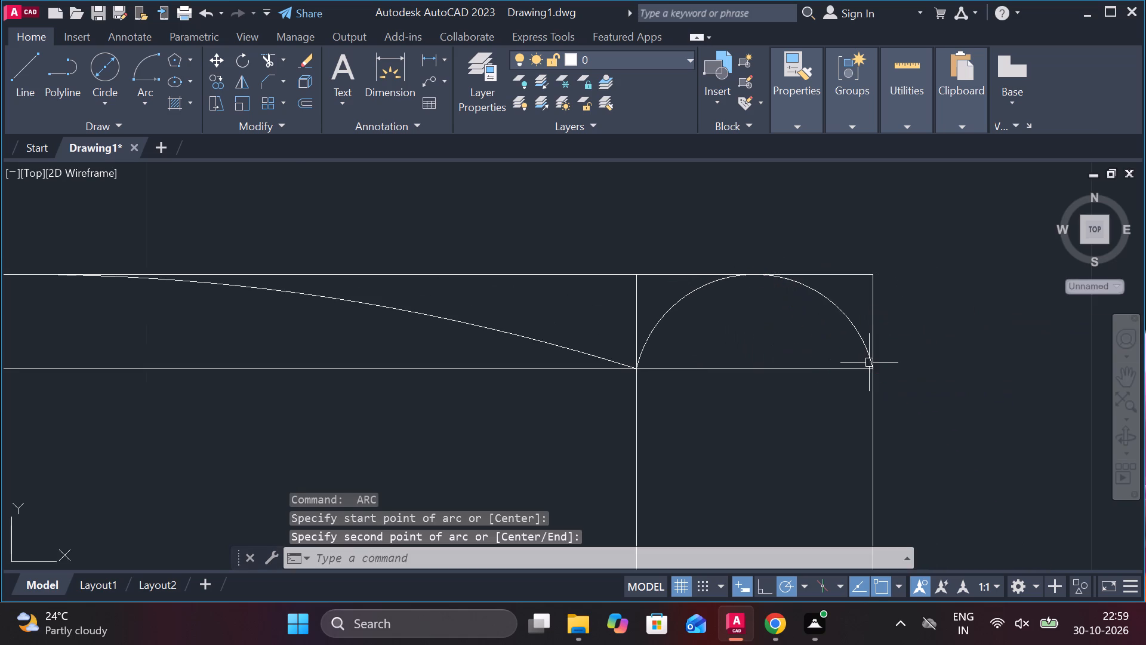
scroll(965, 369, down, 2)
key(Escape)
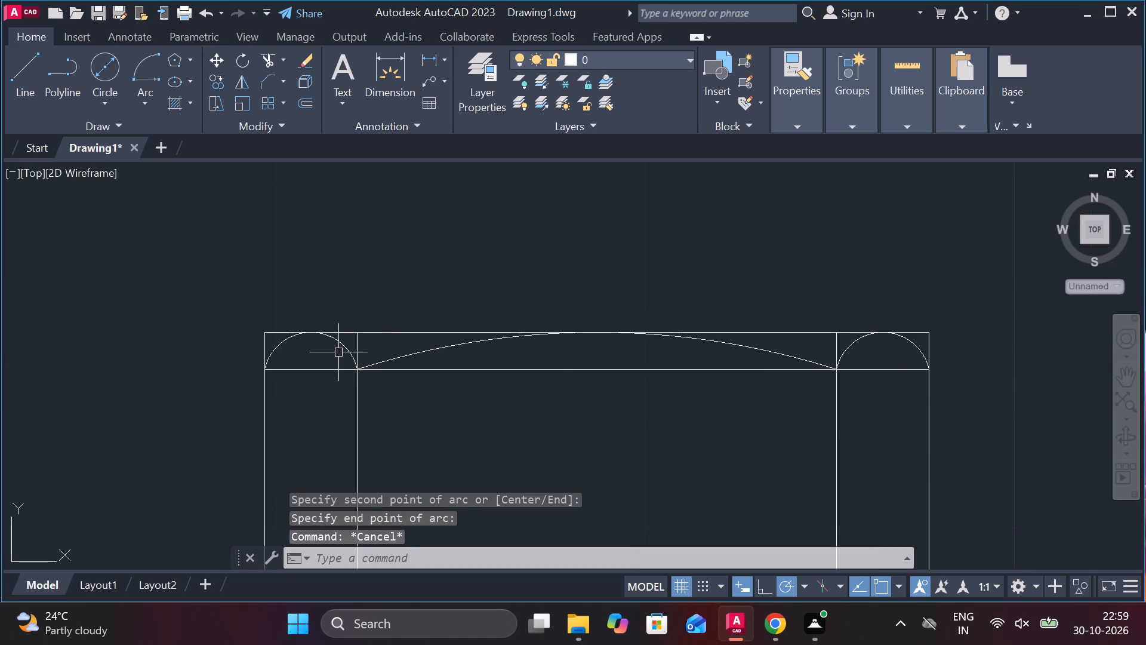
Mirror the three top arcs about the rectangle's horizontal midline, keeping the source arcs.
click(340, 348)
click(405, 352)
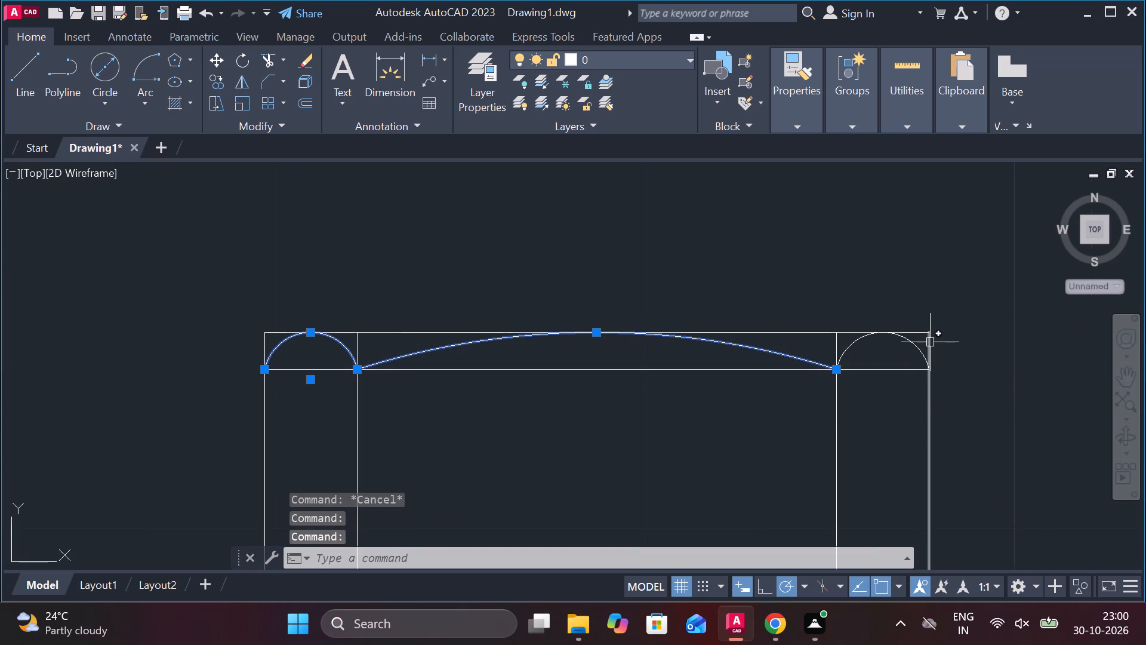
click(914, 343)
text(mi)
key(Return)
scroll(968, 364, down, 2)
click(695, 427)
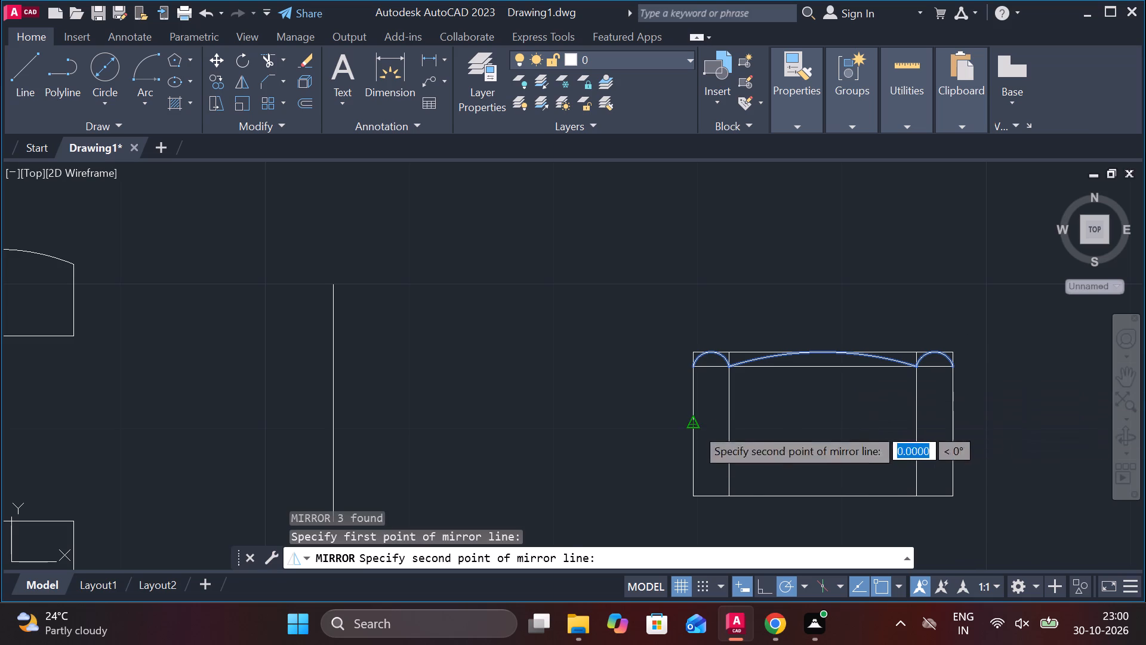
click(955, 419)
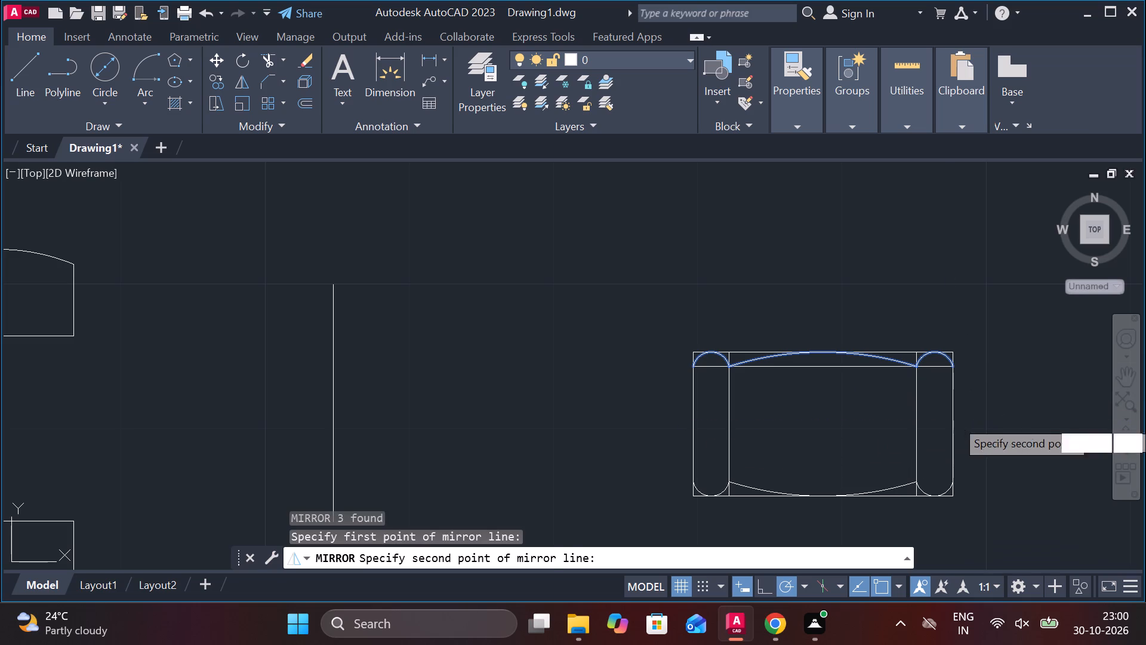
drag(1002, 490, 955, 419)
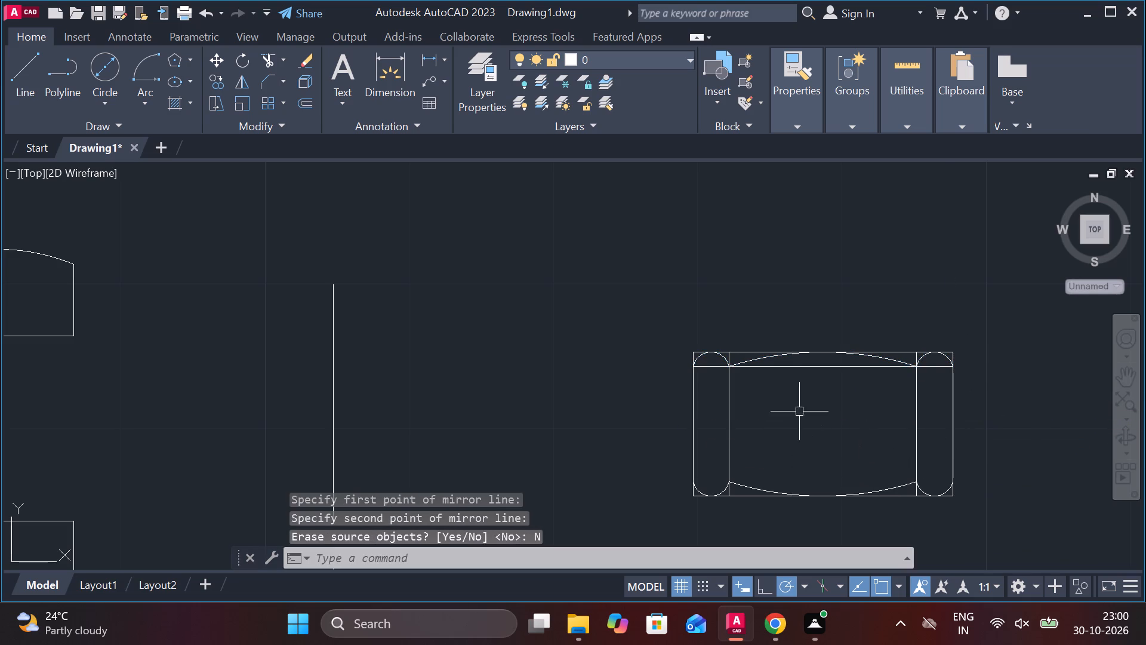
Trim the offset line in the middle and left bays, plus the straight line ends outside the top left arc.
text(tr)
key(space)
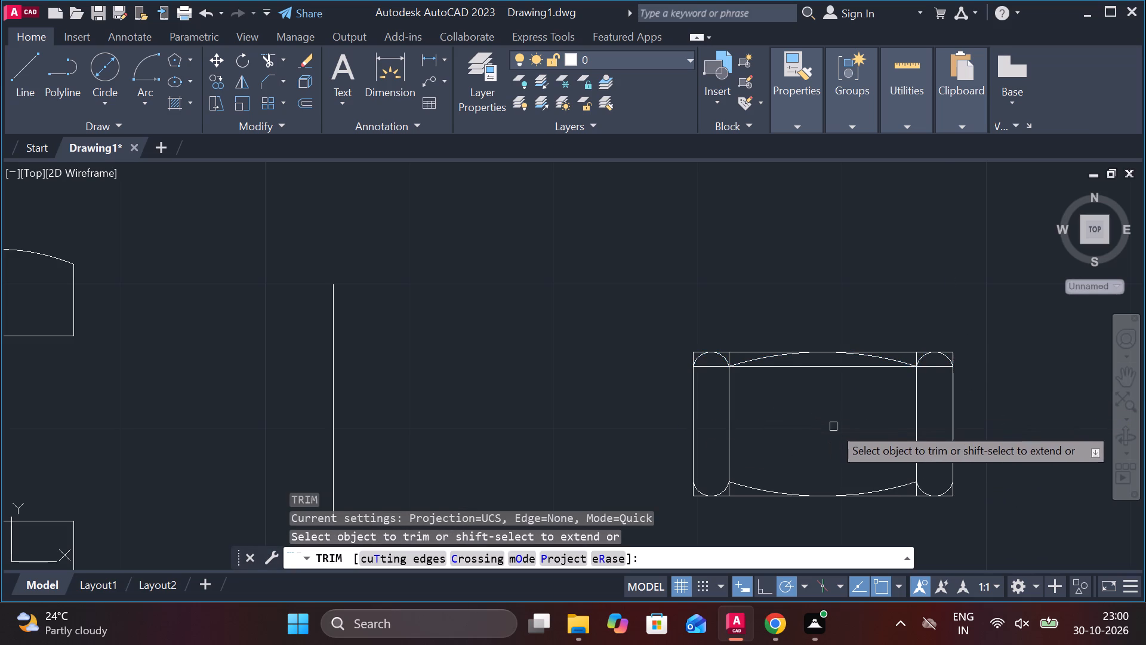
scroll(775, 386, up, 1)
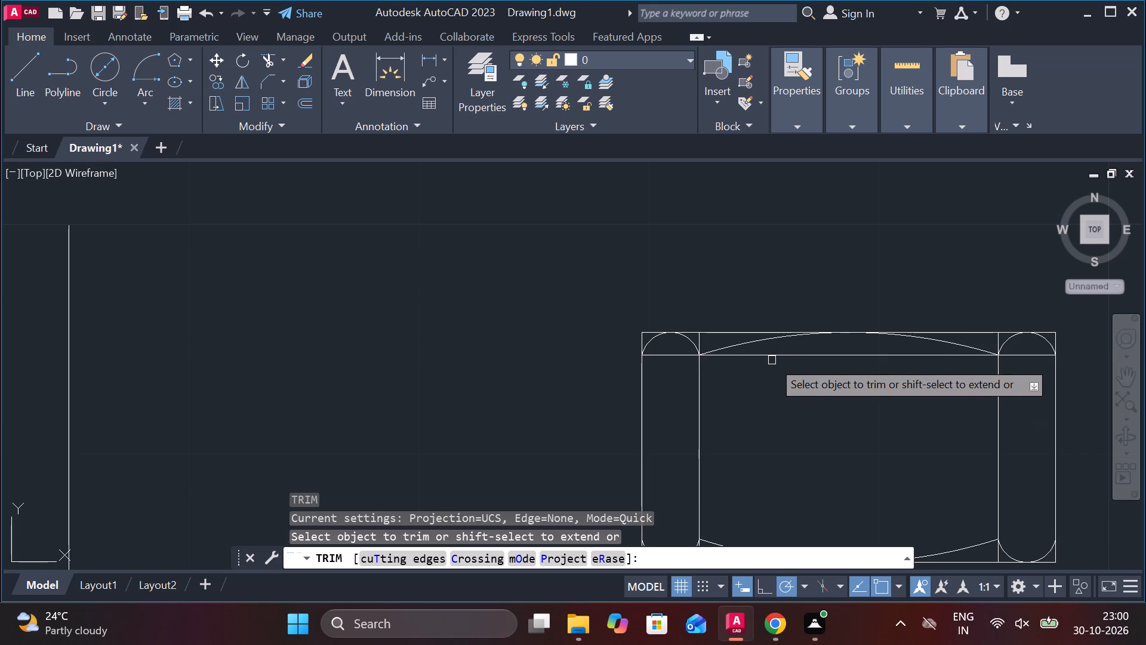
click(768, 357)
click(679, 356)
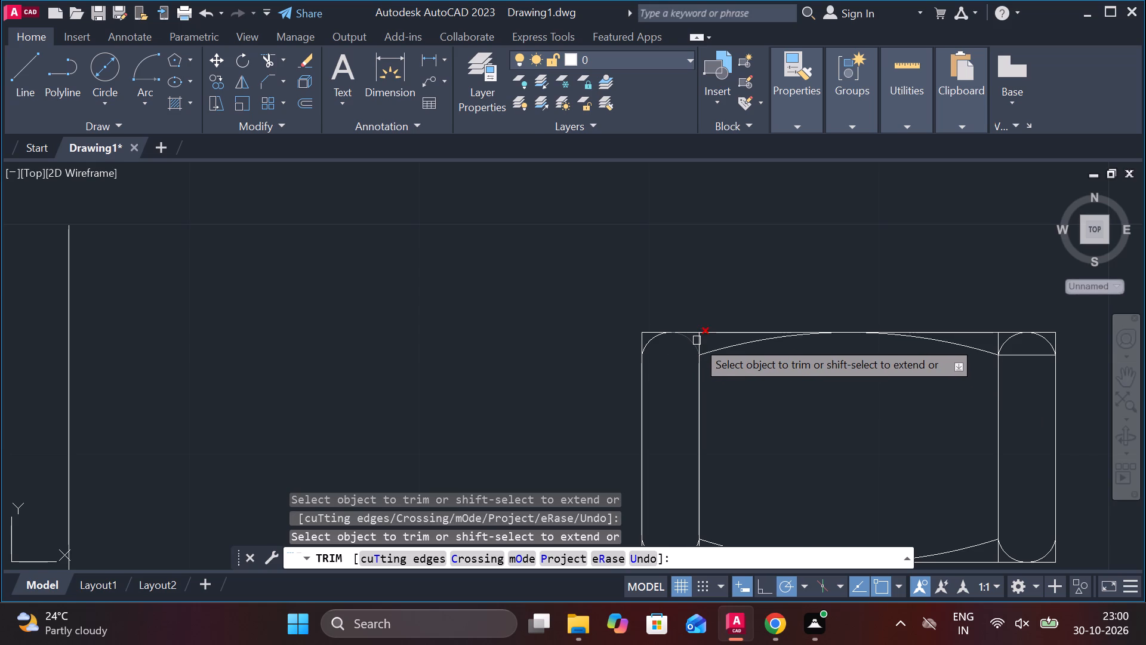
click(698, 337)
click(645, 336)
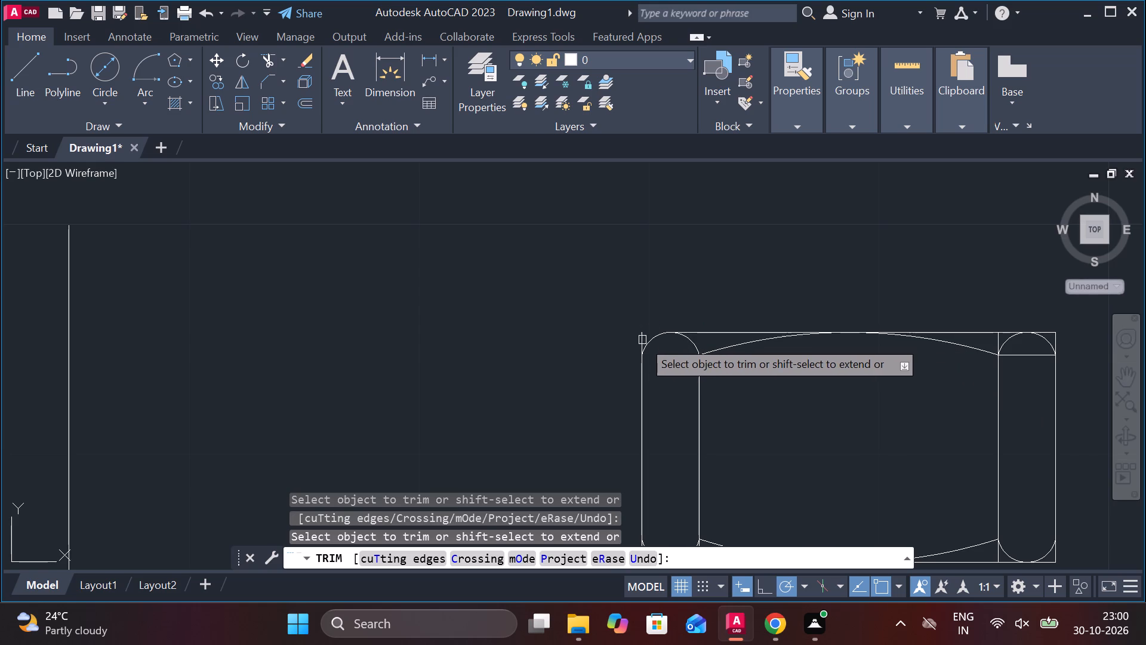
click(642, 340)
Trim the remaining offset line in the right bay and the straight line ends outside the top right arc.
middle_drag(1015, 328, 940, 315)
scroll(962, 313, up, 3)
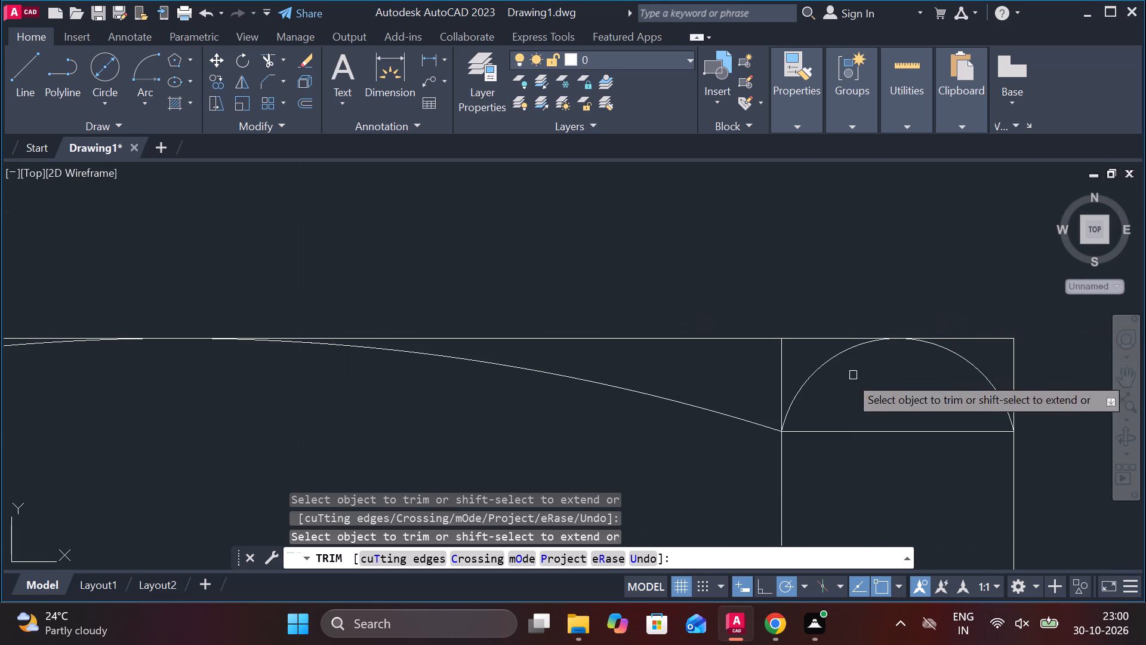
click(780, 361)
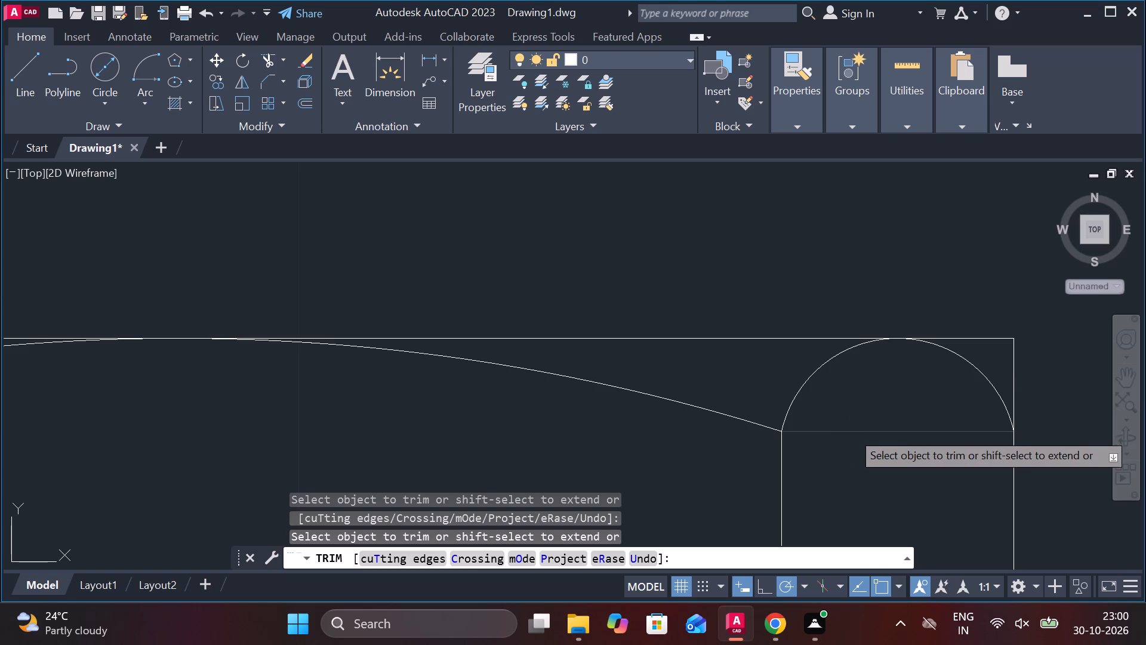
click(851, 431)
click(995, 343)
click(990, 330)
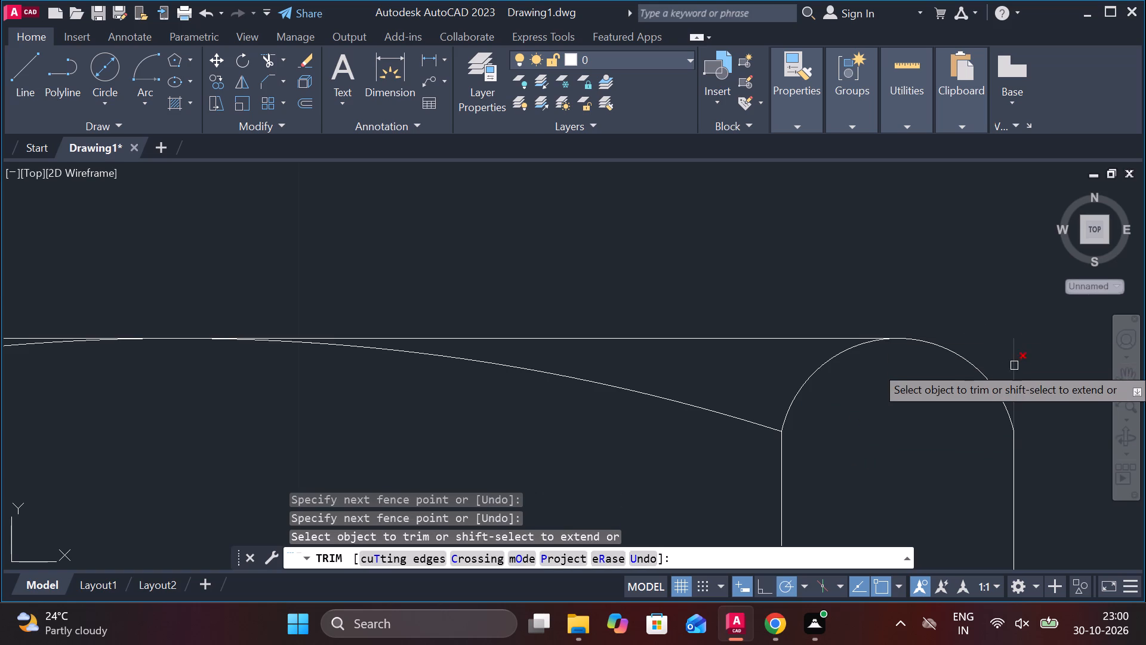
click(1014, 365)
Trim the outer corner and inner vertical stub around the bottom right arc.
scroll(1043, 368, down, 3)
middle_drag(957, 454, 912, 352)
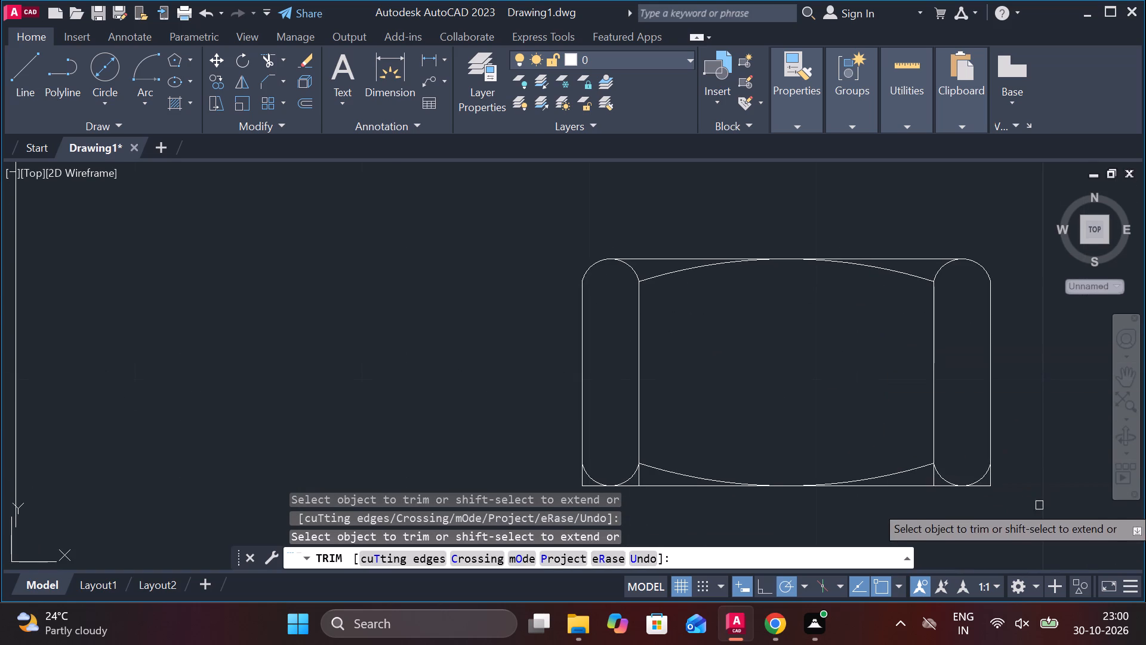
scroll(1052, 489, up, 1)
click(954, 483)
click(944, 484)
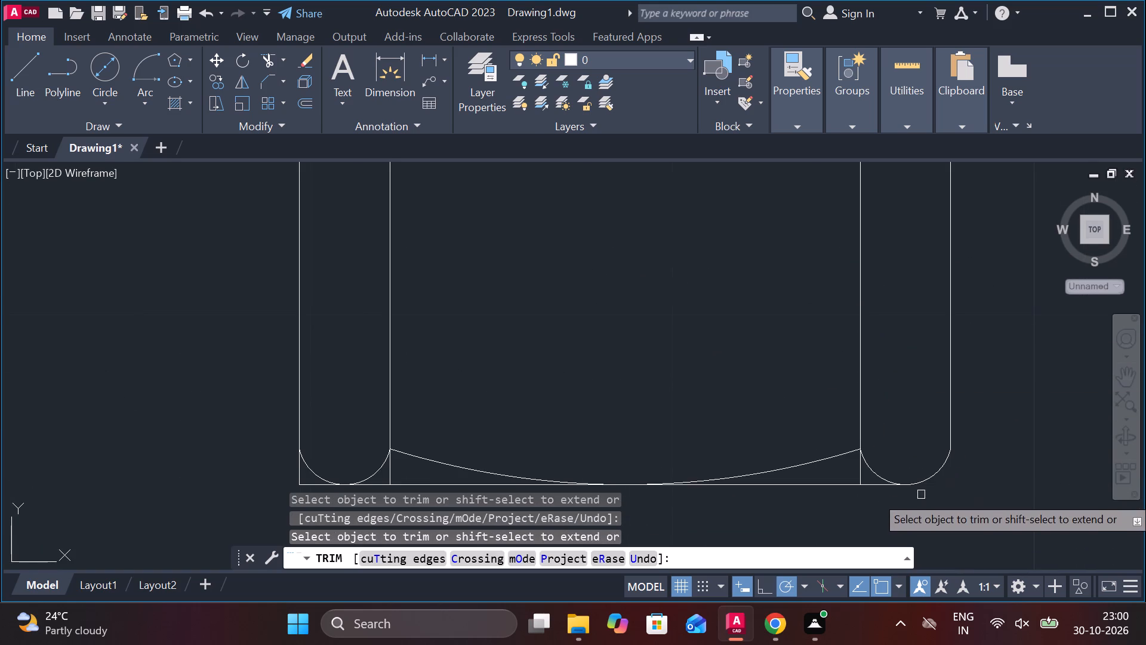
click(860, 472)
scroll(852, 487, down, 2)
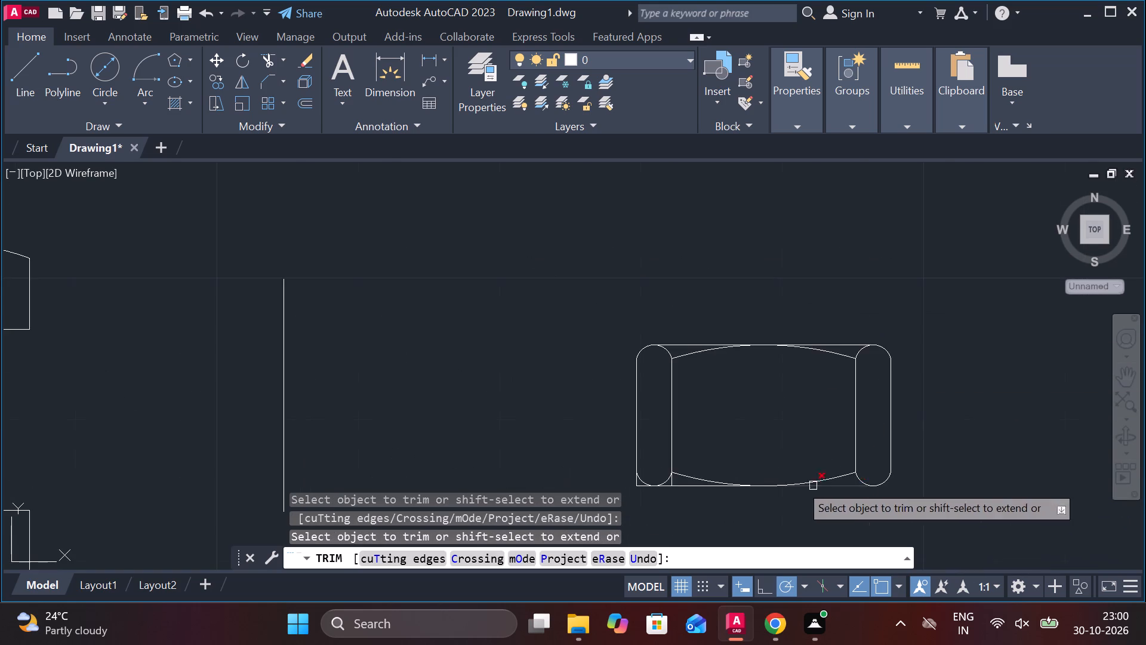
Trim the outer corner and inner vertical stub around the bottom left arc.
middle_drag(754, 460, 797, 414)
scroll(699, 465, up, 3)
click(602, 352)
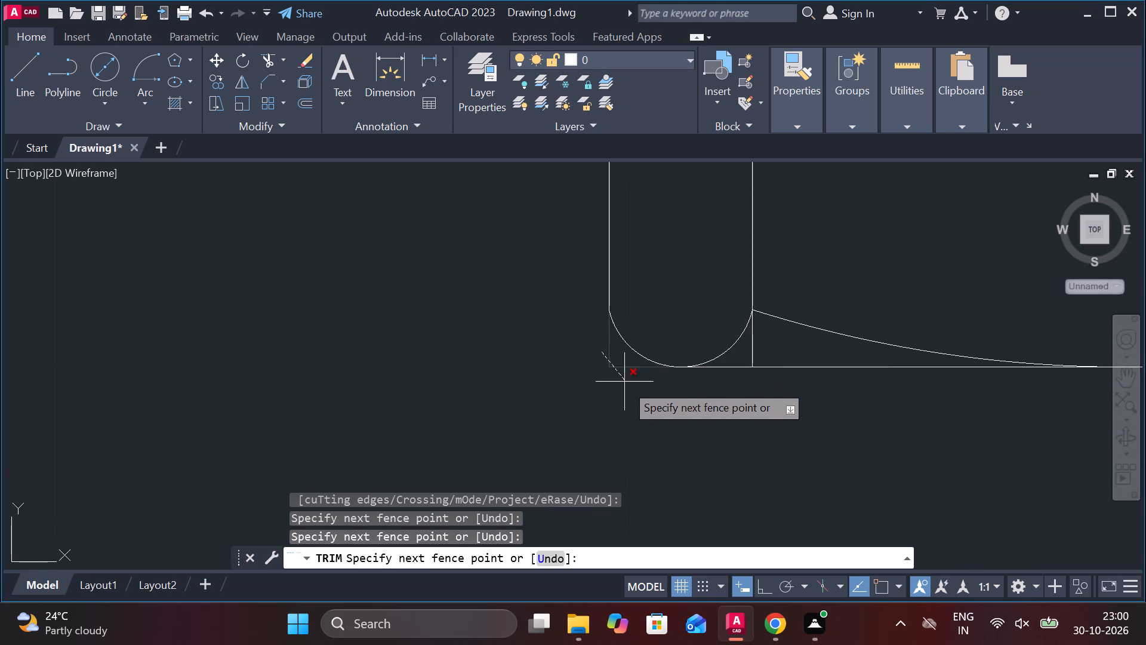
click(626, 388)
click(749, 343)
scroll(806, 395, down, 3)
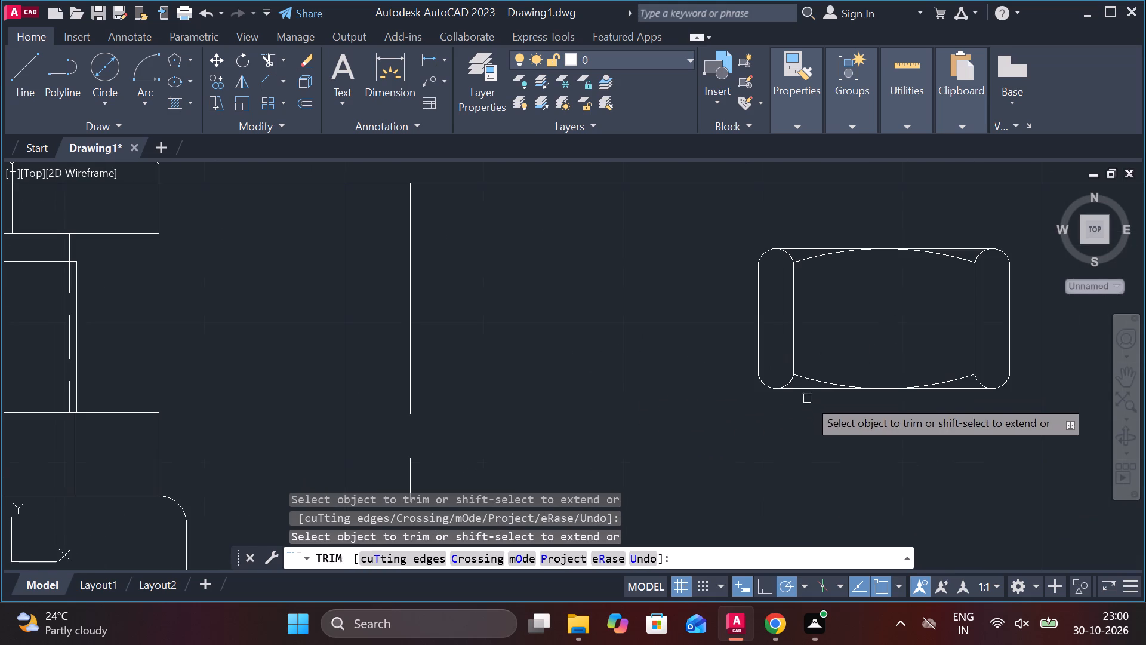
key(Escape)
middle_drag(867, 336, 717, 349)
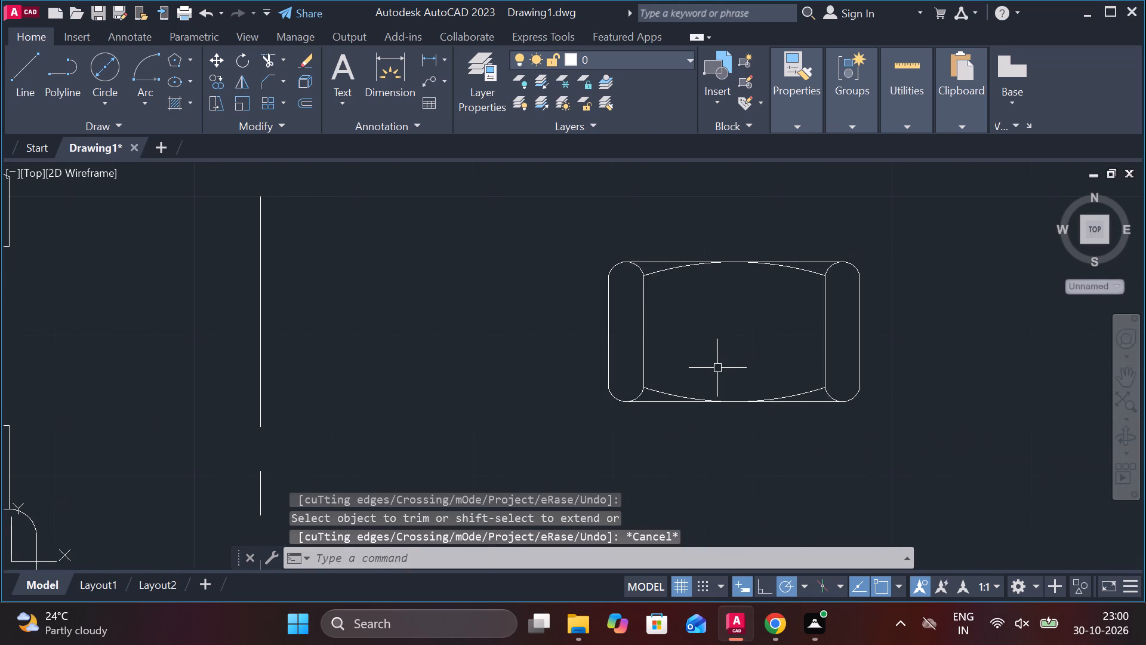
Draw a 3-unit vertical line upward from the nut's top edge, near its left inner vertical edge.
scroll(723, 370, down, 1)
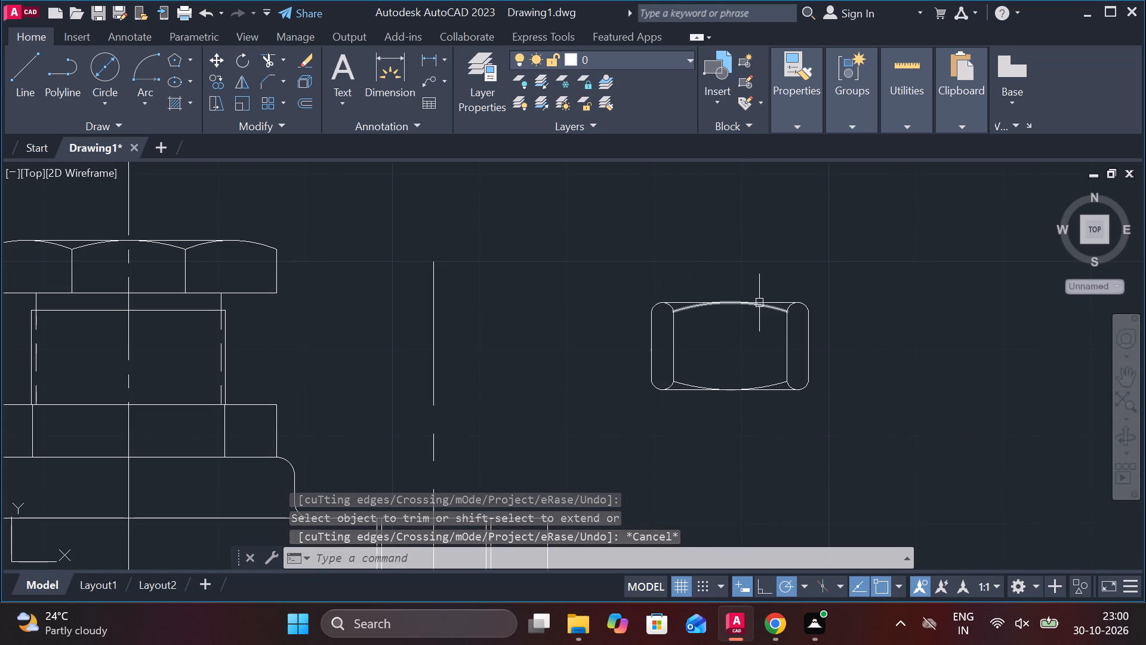
scroll(751, 277, up, 2)
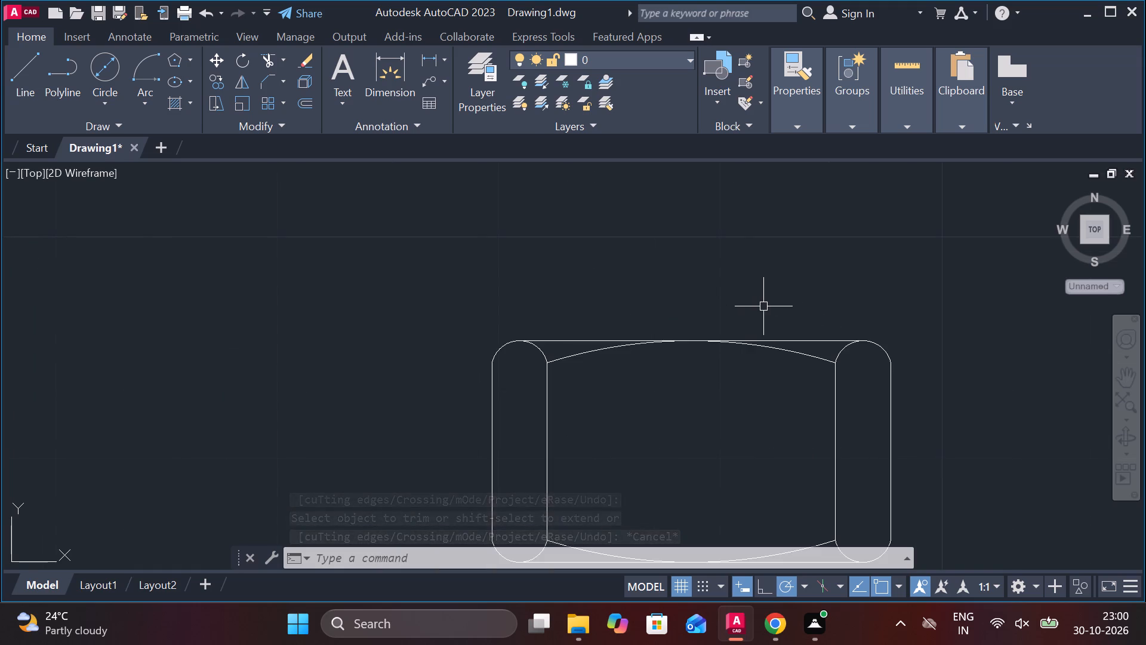
key(l)
key(Return)
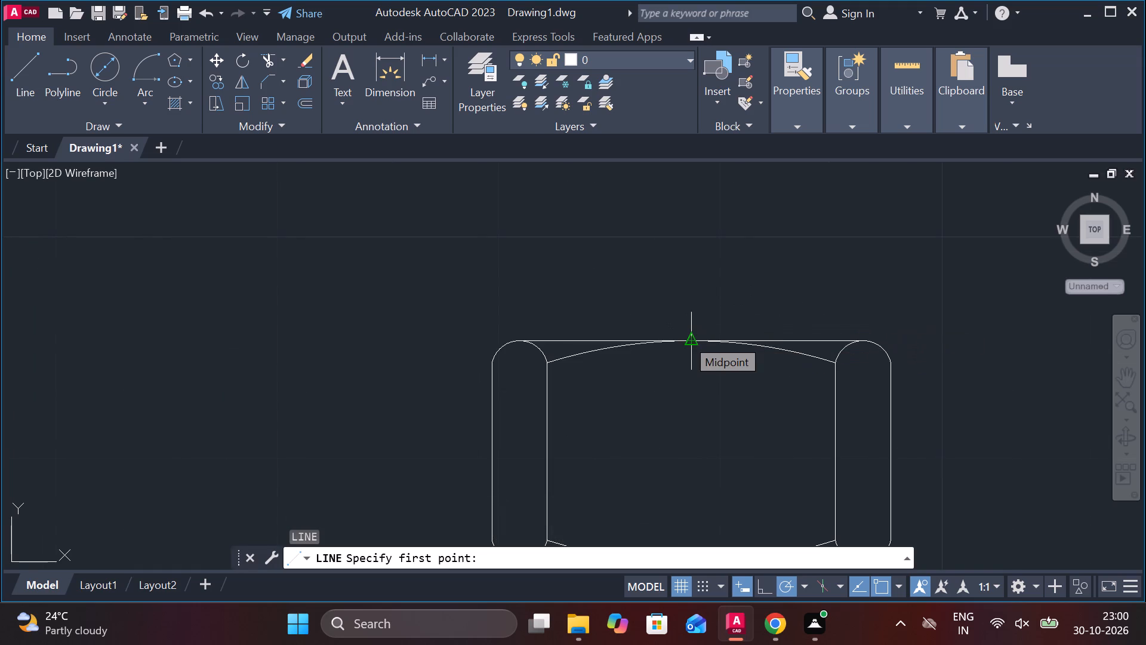
click(544, 339)
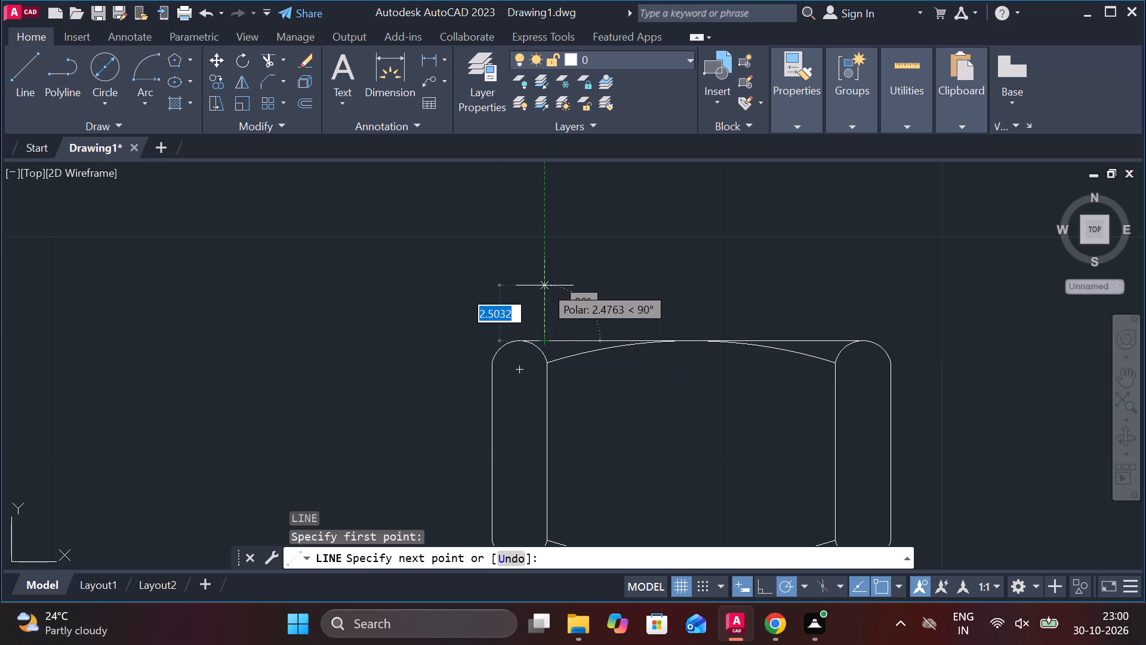
text(3)
key(space)
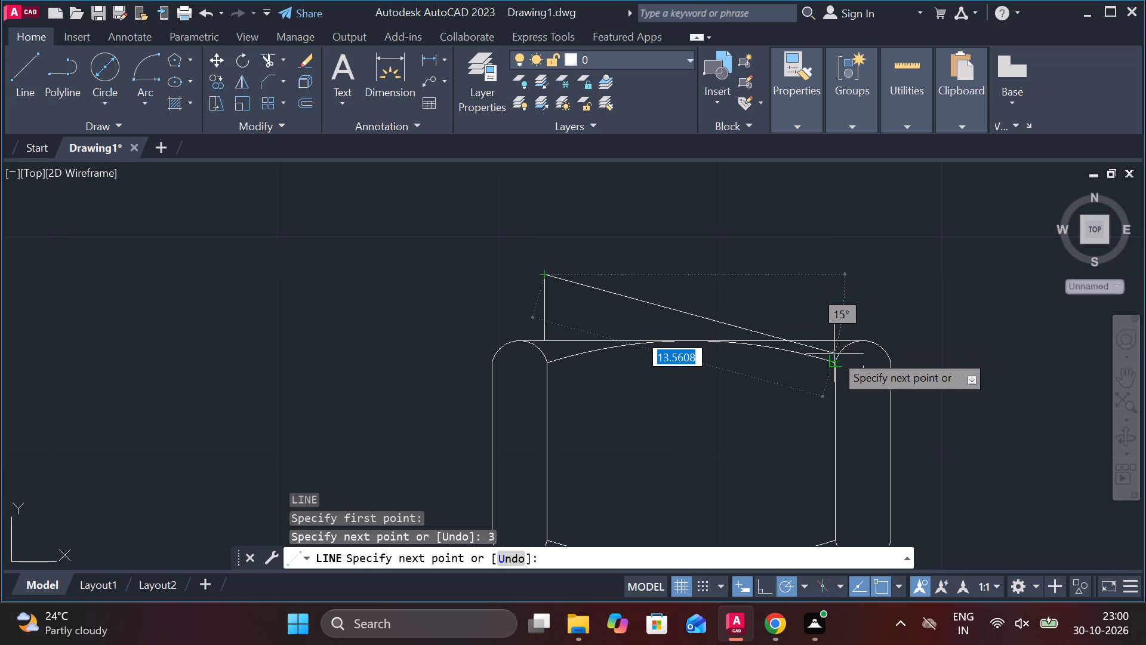
scroll(833, 296, up, 3)
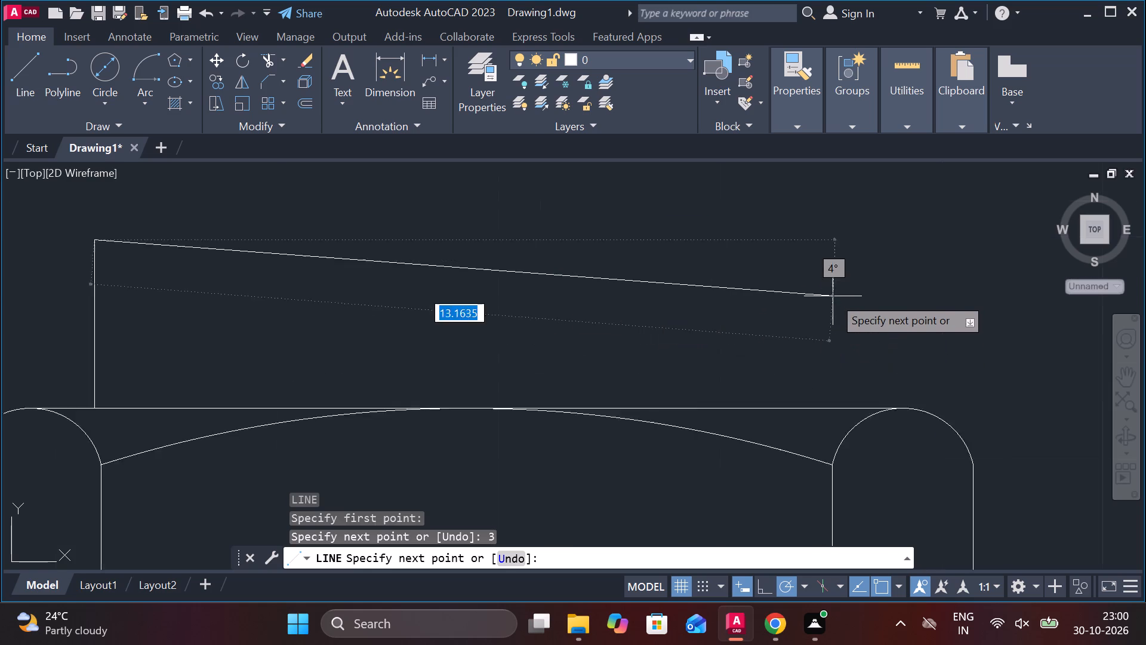
scroll(845, 285, down, 1)
key(Escape)
scroll(828, 320, down, 1)
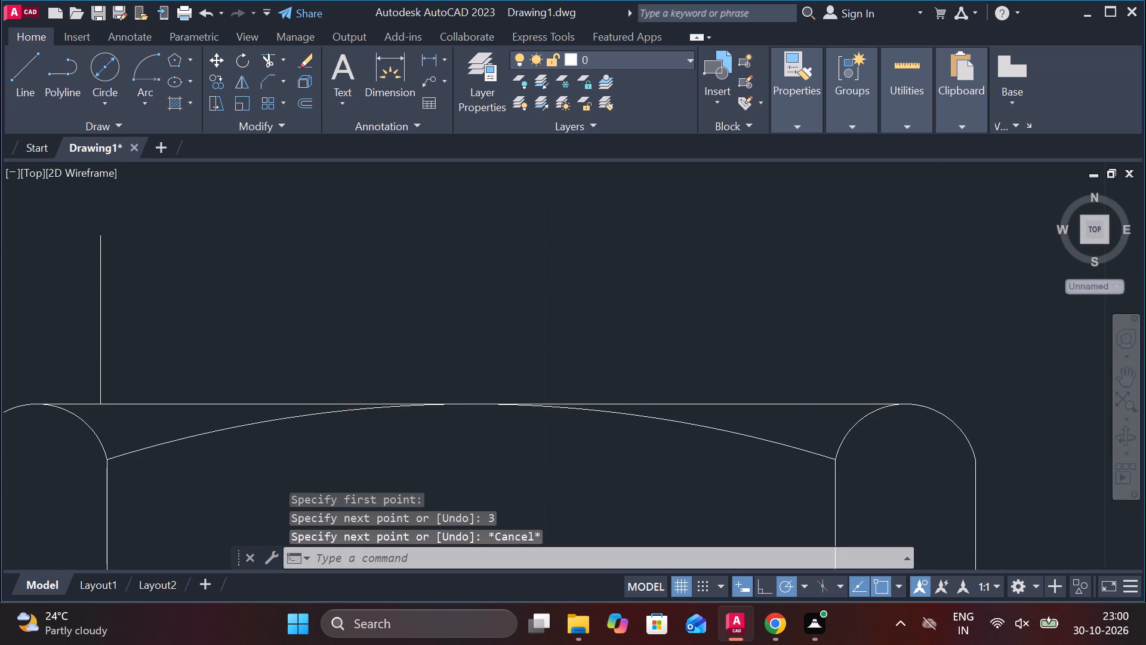
Draw a matching vertical above the right inner edge and join it horizontally to the top of the left vertical.
key(l)
key(Return)
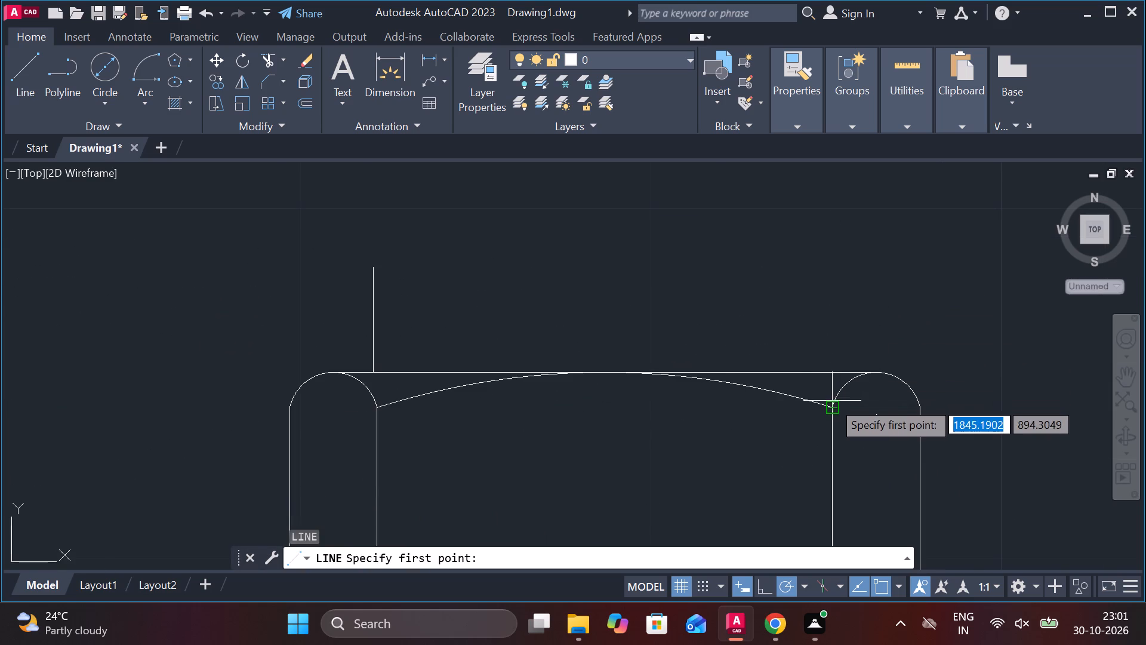
click(829, 369)
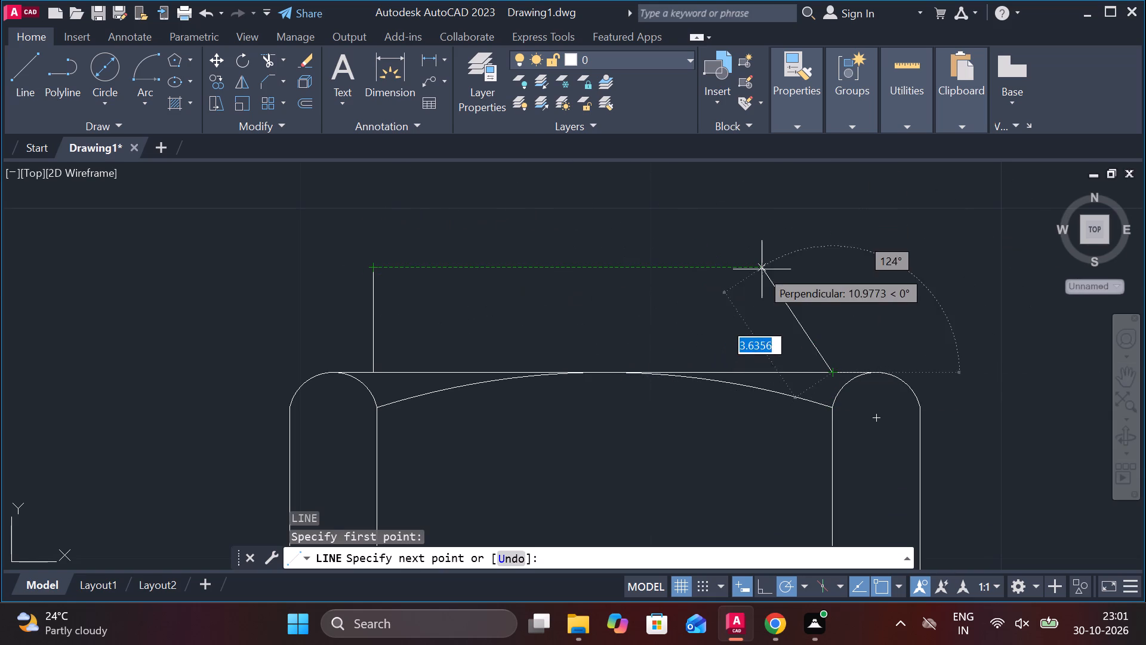
click(821, 271)
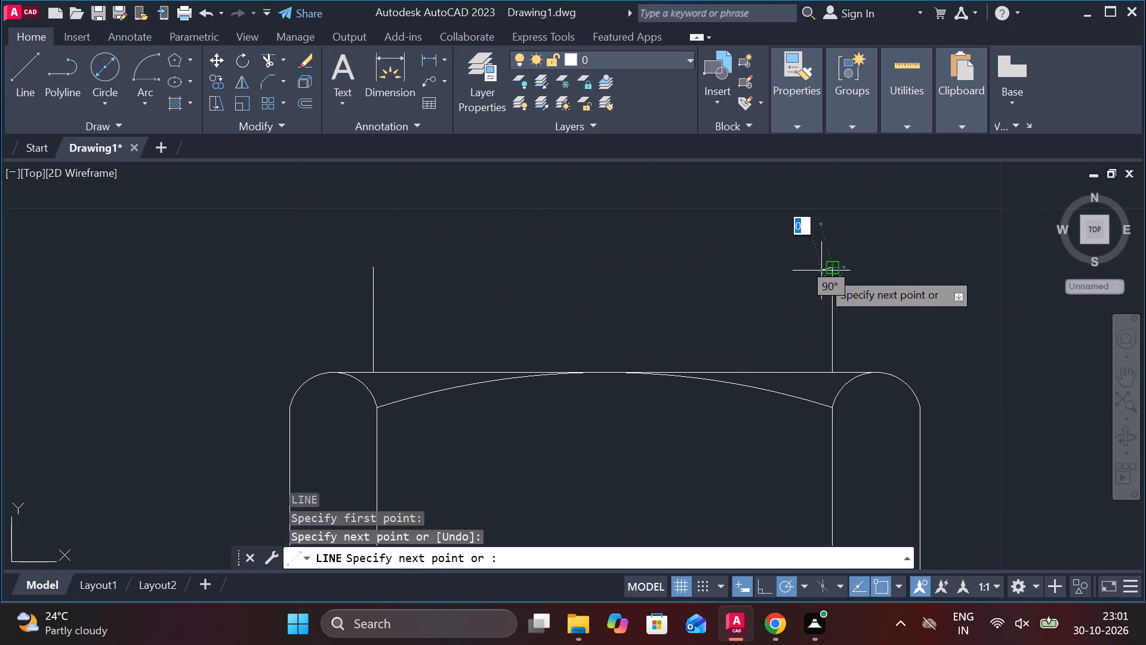
click(378, 266)
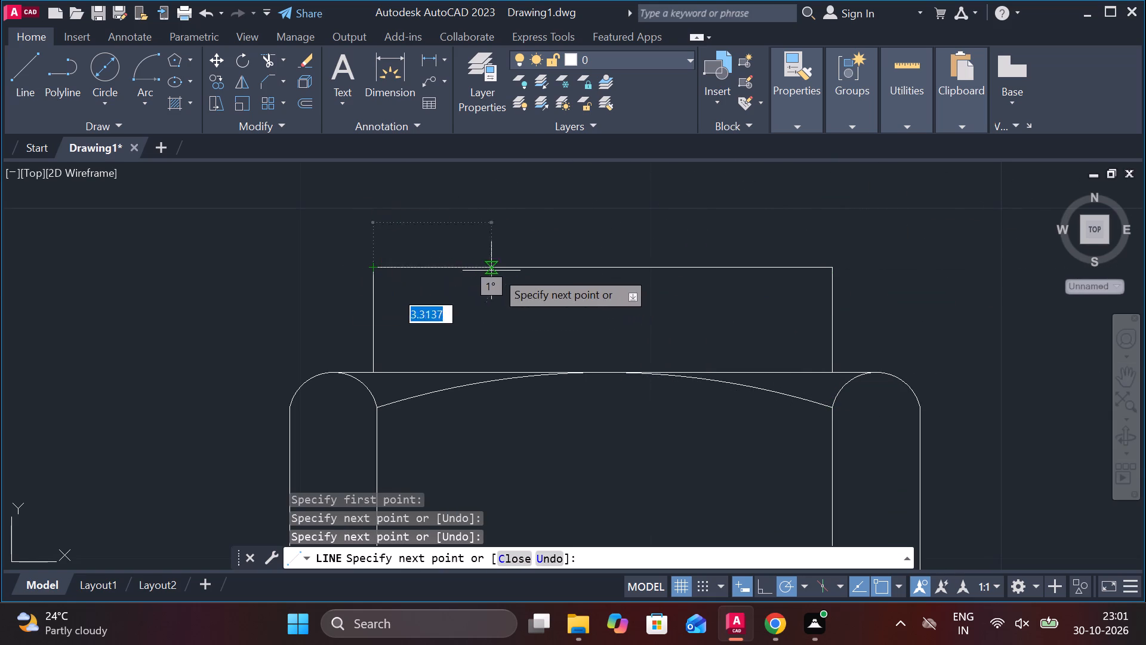
key(Escape)
Draw a three-point arc through the raised rectangle's two top corners and trim its excess beyond the right corner.
scroll(664, 311, down, 2)
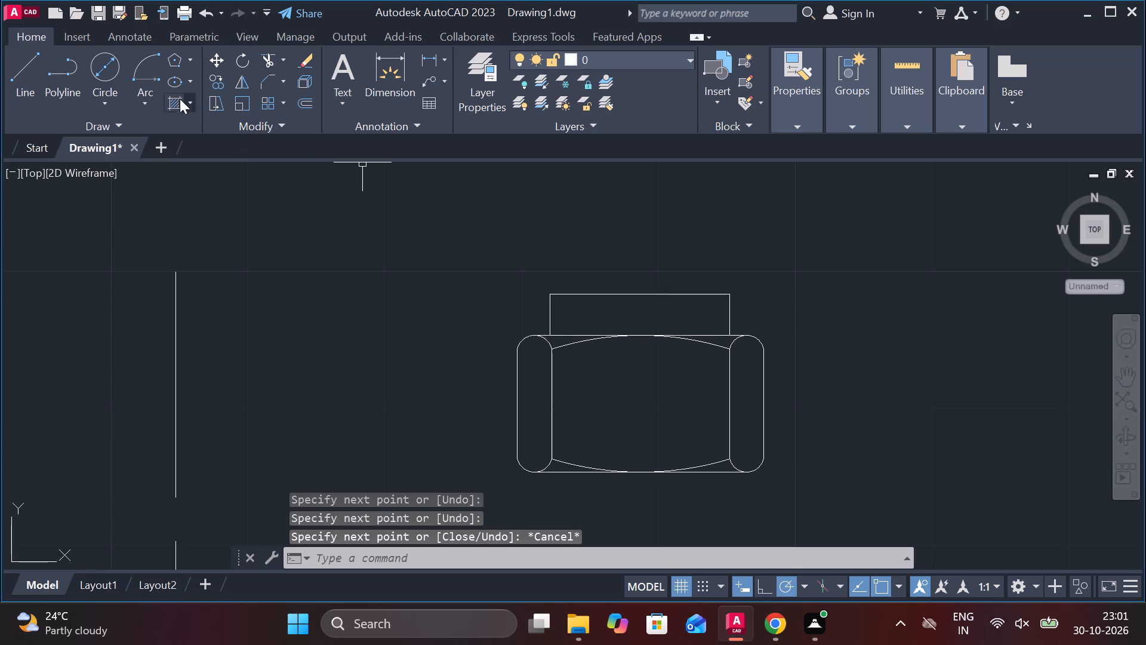
click(143, 105)
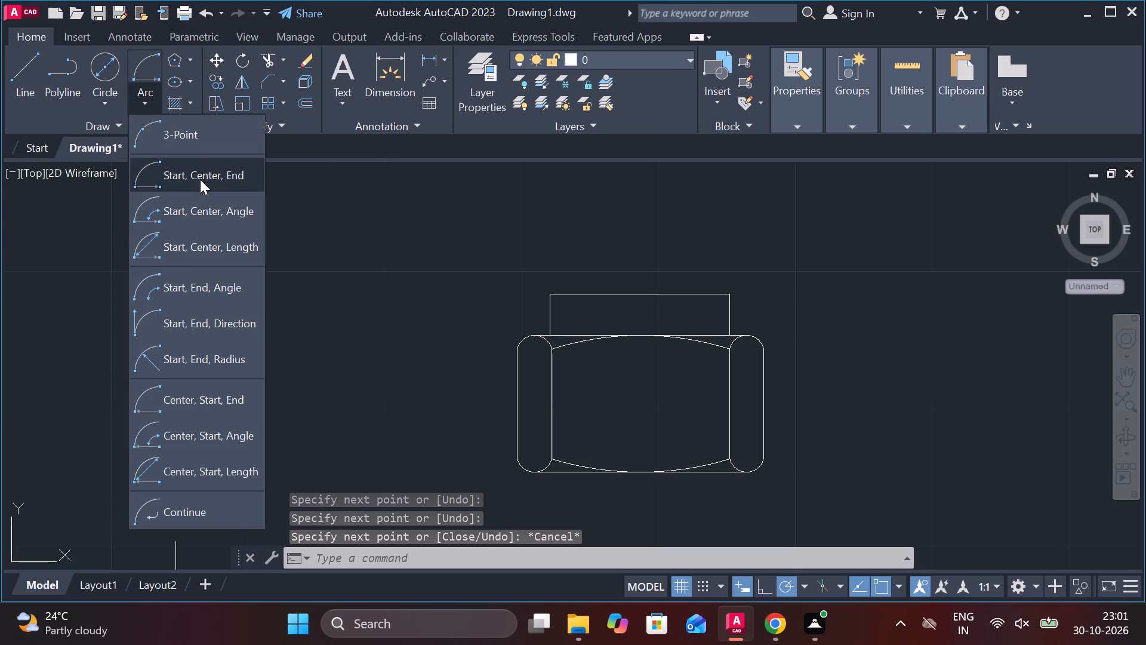
click(175, 142)
click(552, 293)
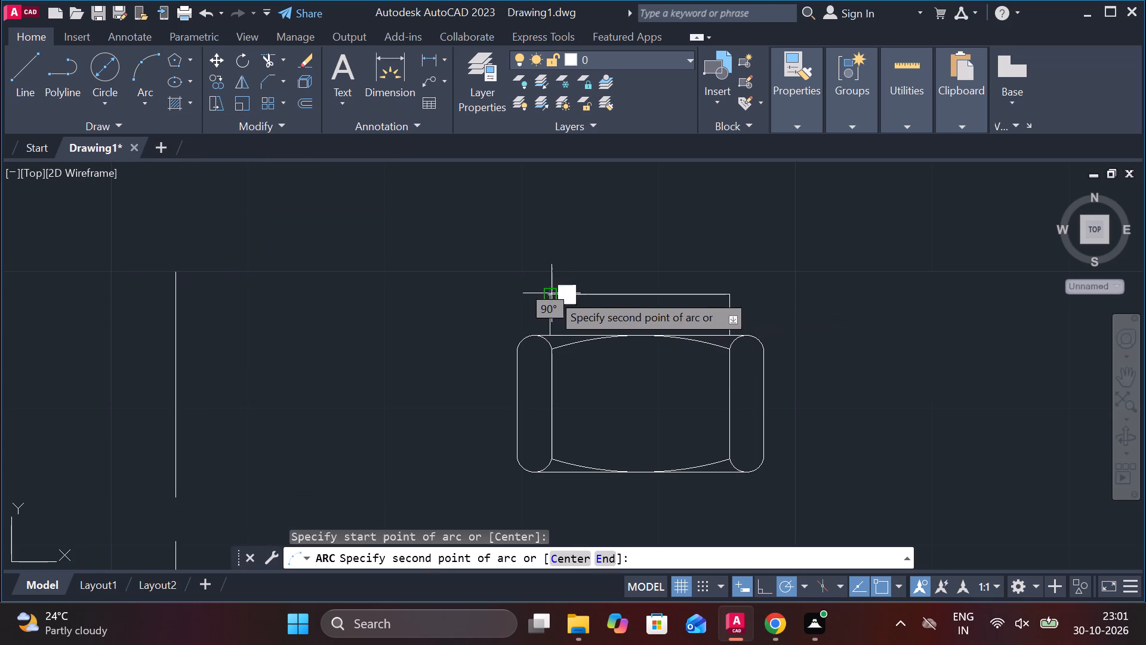
click(729, 293)
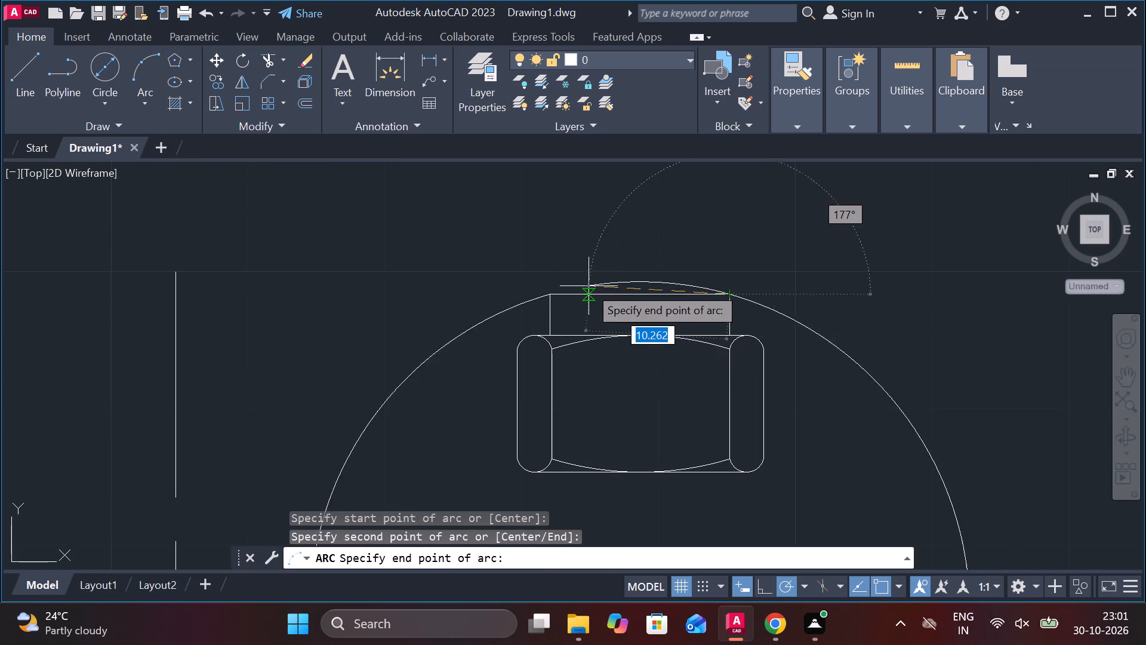
click(886, 392)
text(tr)
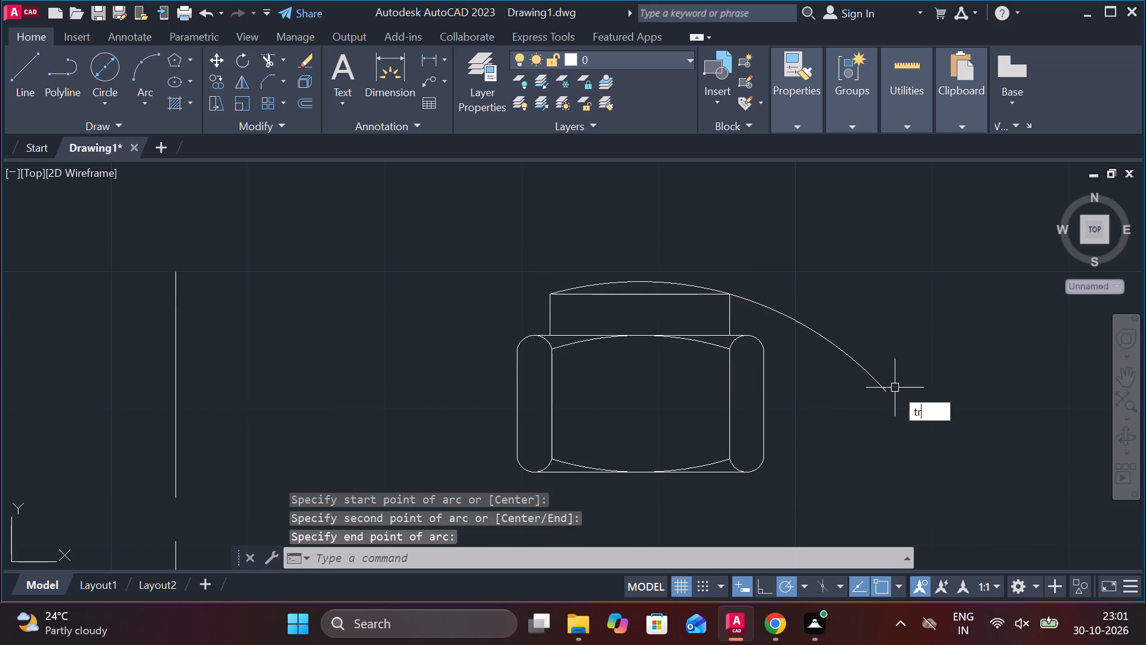
key(space)
click(856, 357)
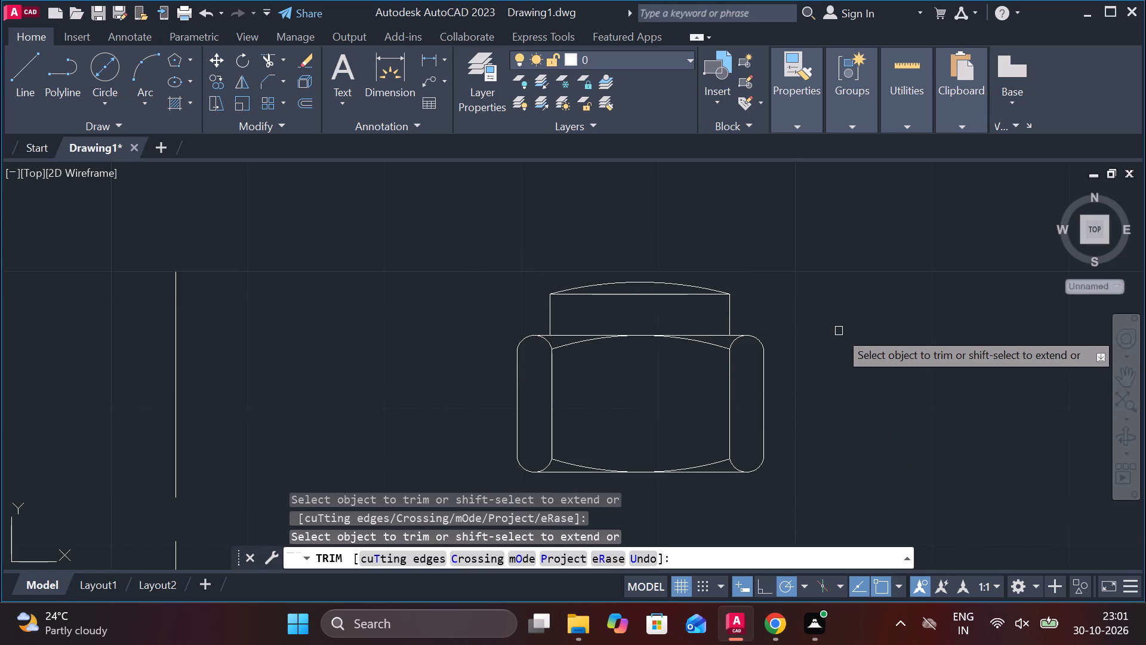
key(Escape)
Offset the left and right verticals of the raised rectangle inward by 1.
click(555, 312)
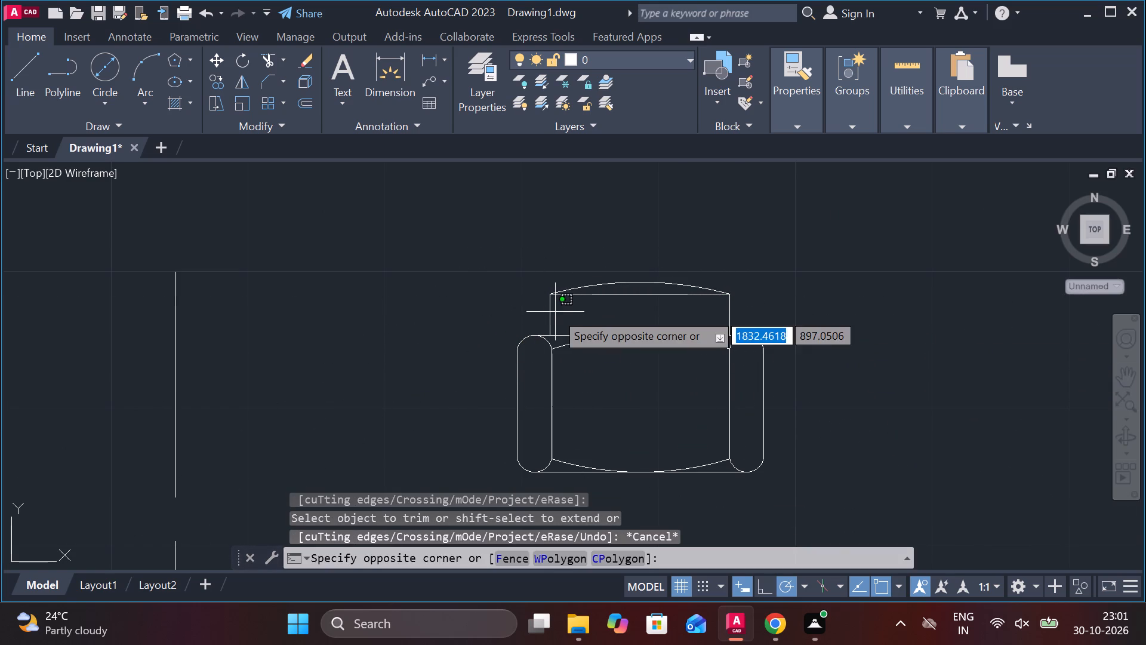
scroll(543, 312, up, 2)
key(Escape)
click(554, 322)
key(o)
key(Return)
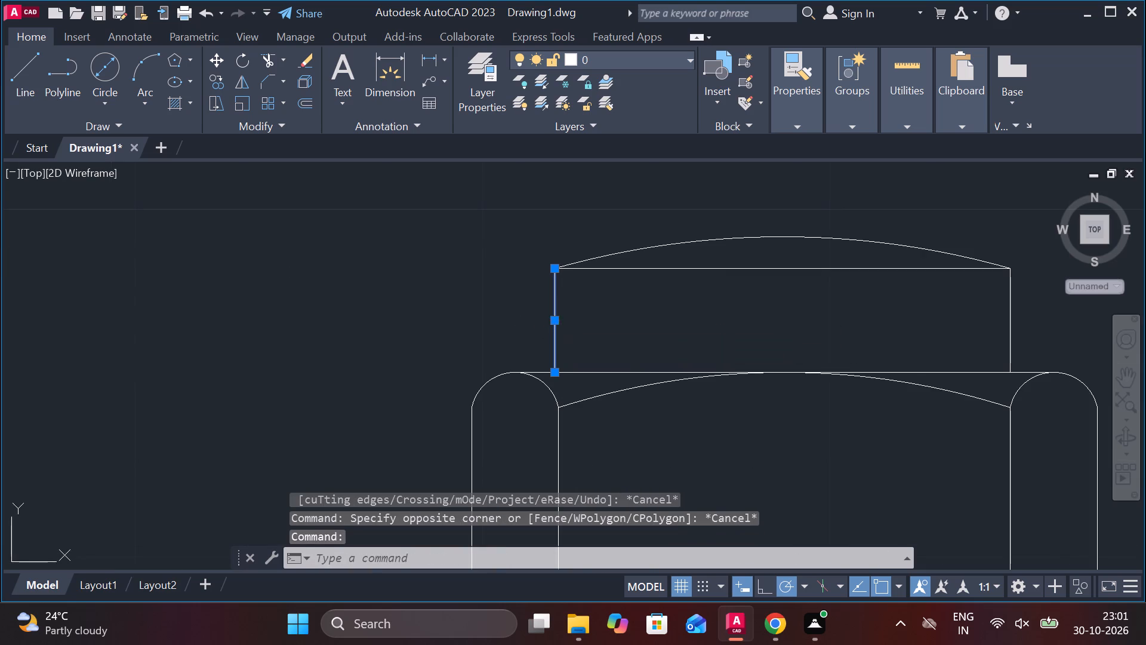
key(Return)
text(1)
key(space)
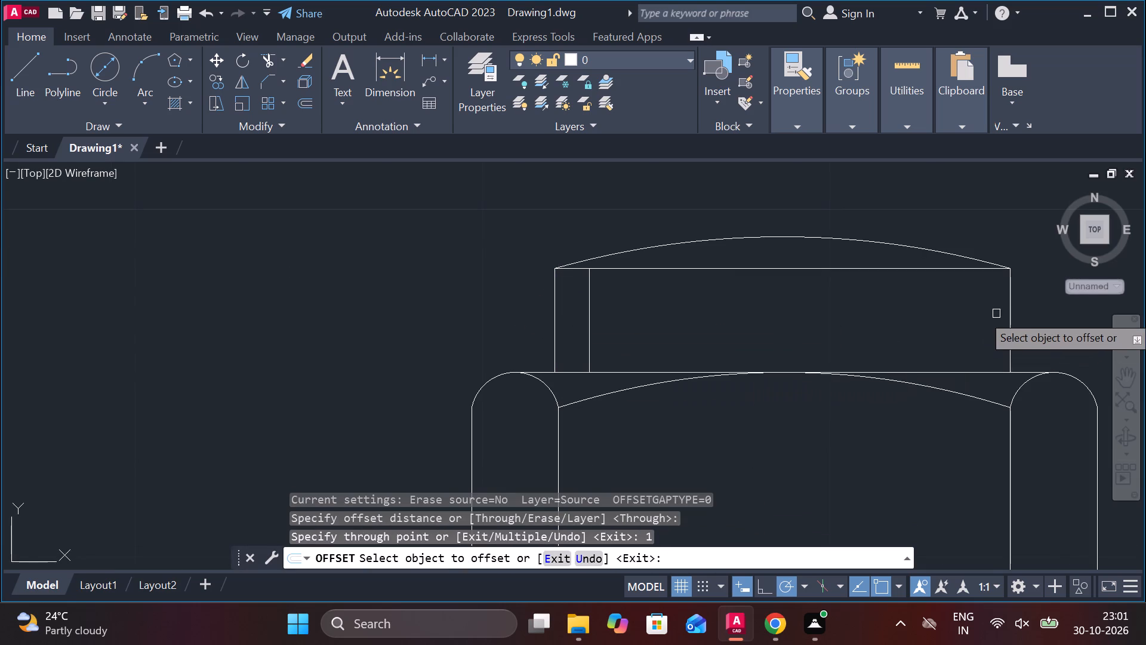
click(1006, 302)
click(1009, 301)
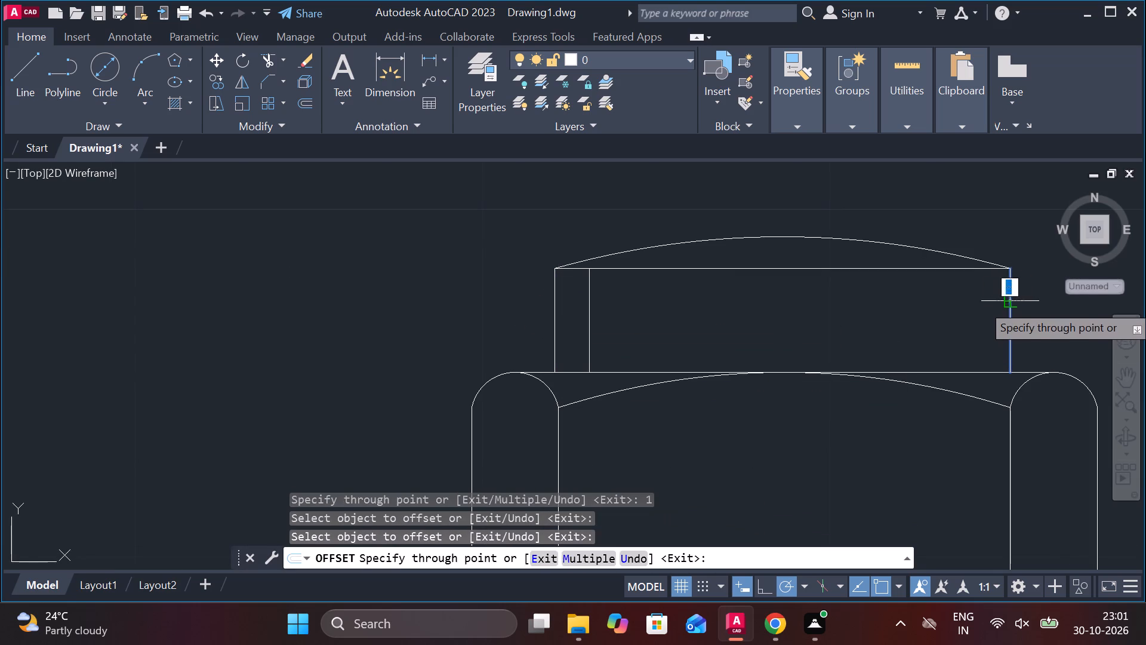
text(1)
key(space)
scroll(985, 315, down, 3)
scroll(1010, 358, down, 2)
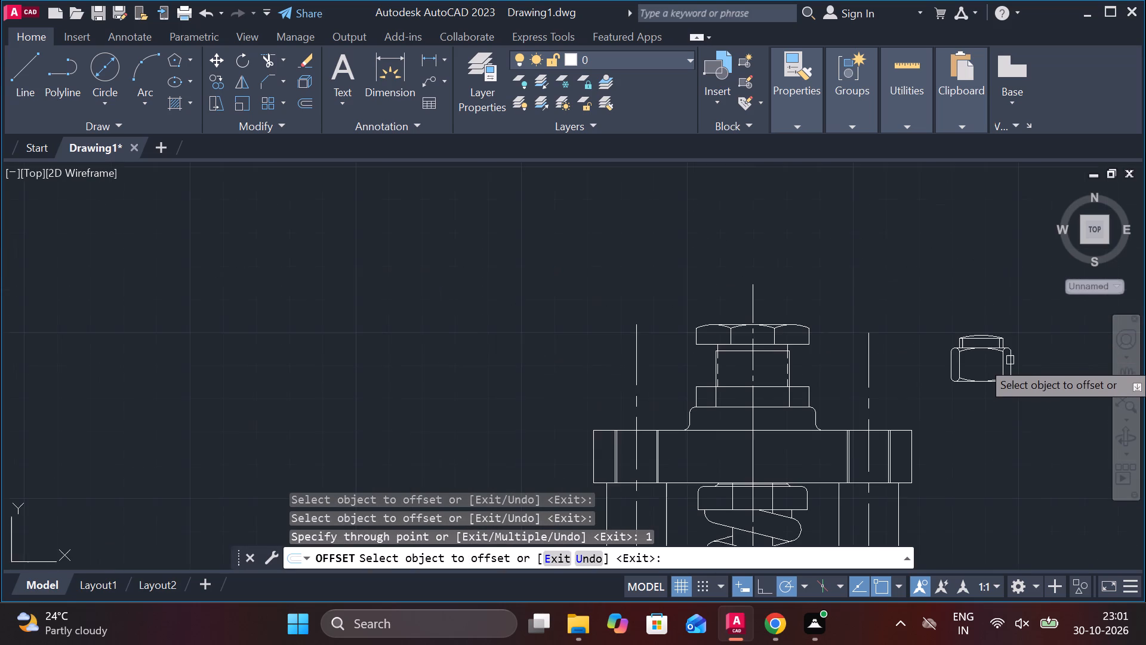
middle_drag(999, 391, 815, 383)
key(Escape)
Add a vertical centerline between the nut's two outer side lines.
scroll(837, 316, up, 2)
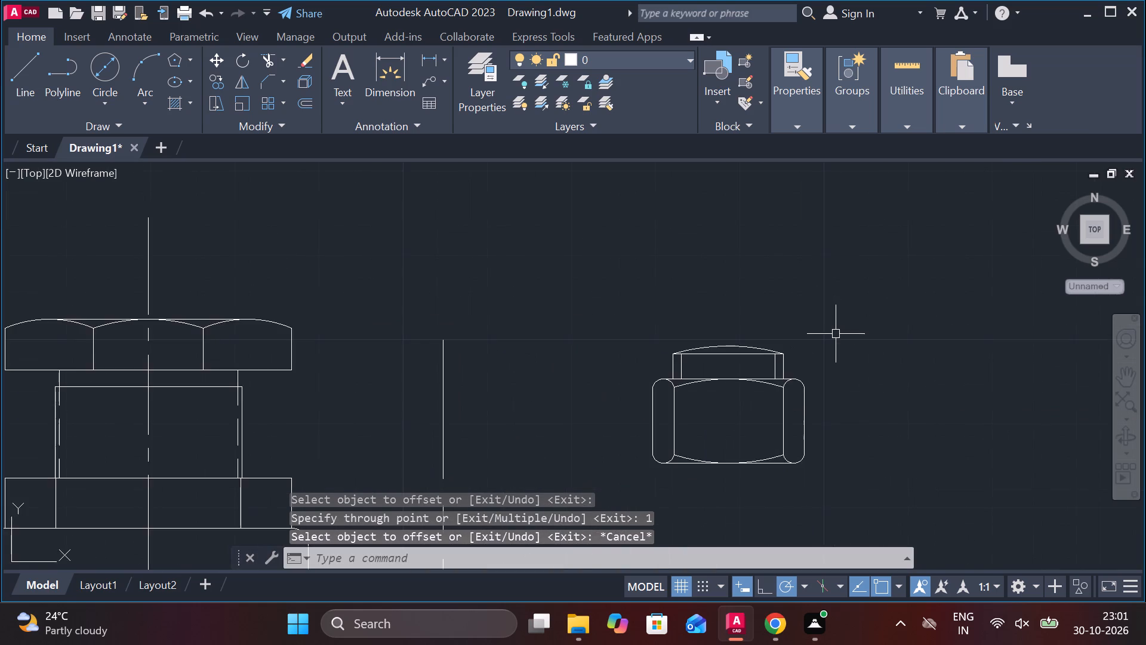
scroll(836, 334, down, 1)
scroll(772, 384, up, 2)
key(Escape)
text(ce)
click(947, 420)
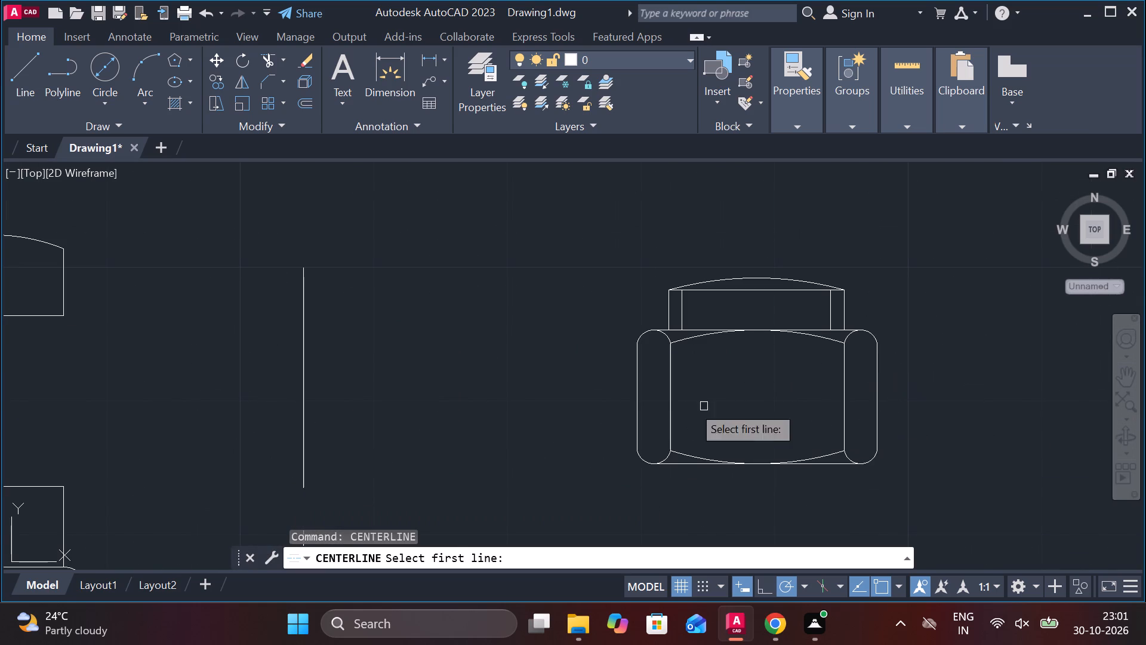
click(632, 394)
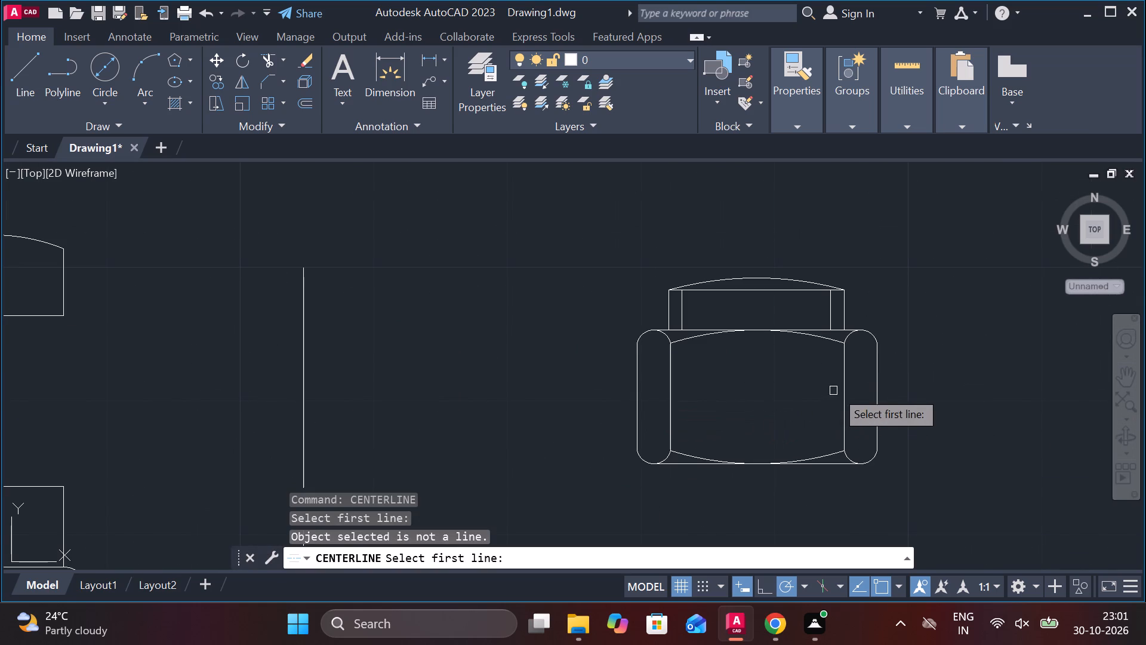
click(877, 377)
click(634, 386)
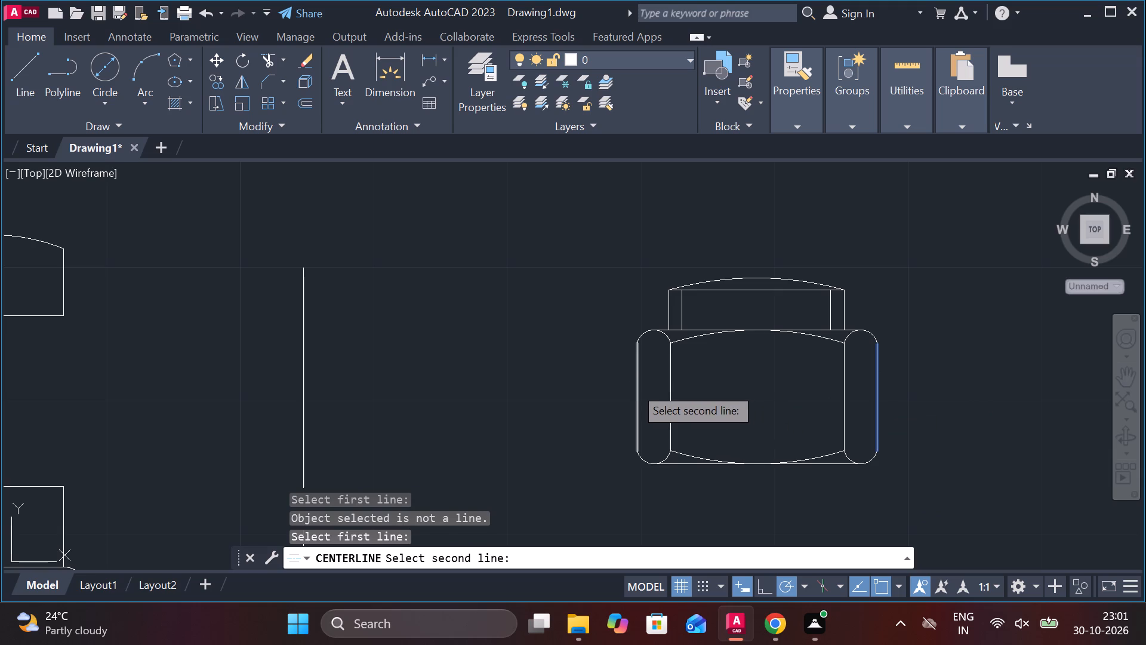
key(Escape)
Lengthen the nut's centerline upward past the arced top of the raised end.
click(759, 377)
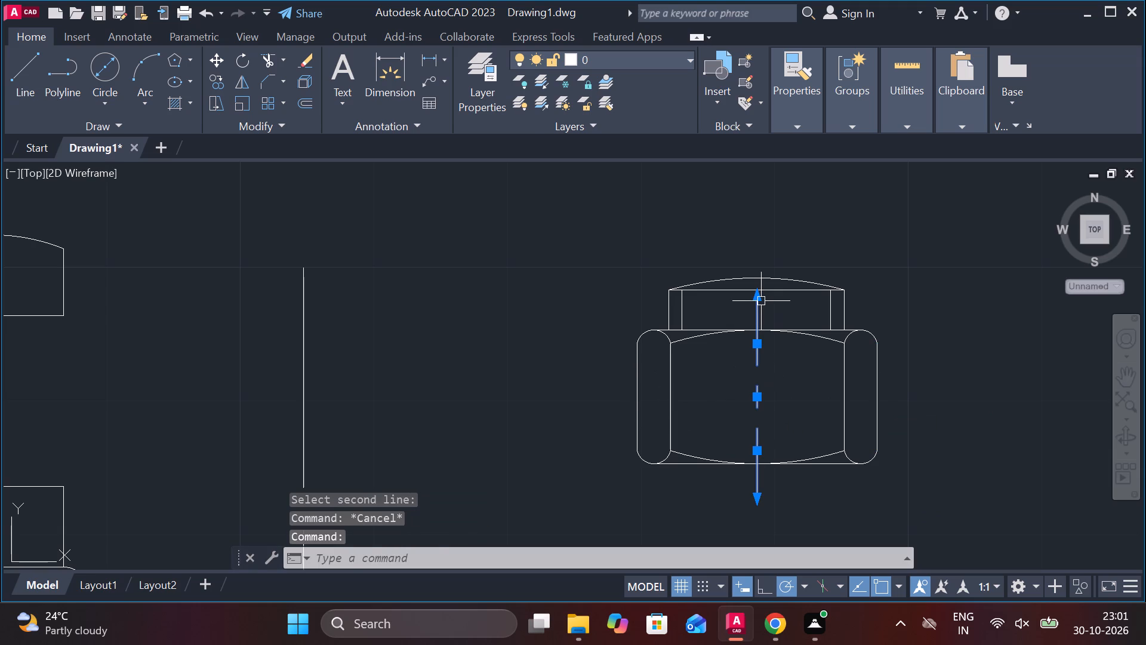
click(760, 299)
click(754, 229)
scroll(843, 401, down, 2)
key(Escape)
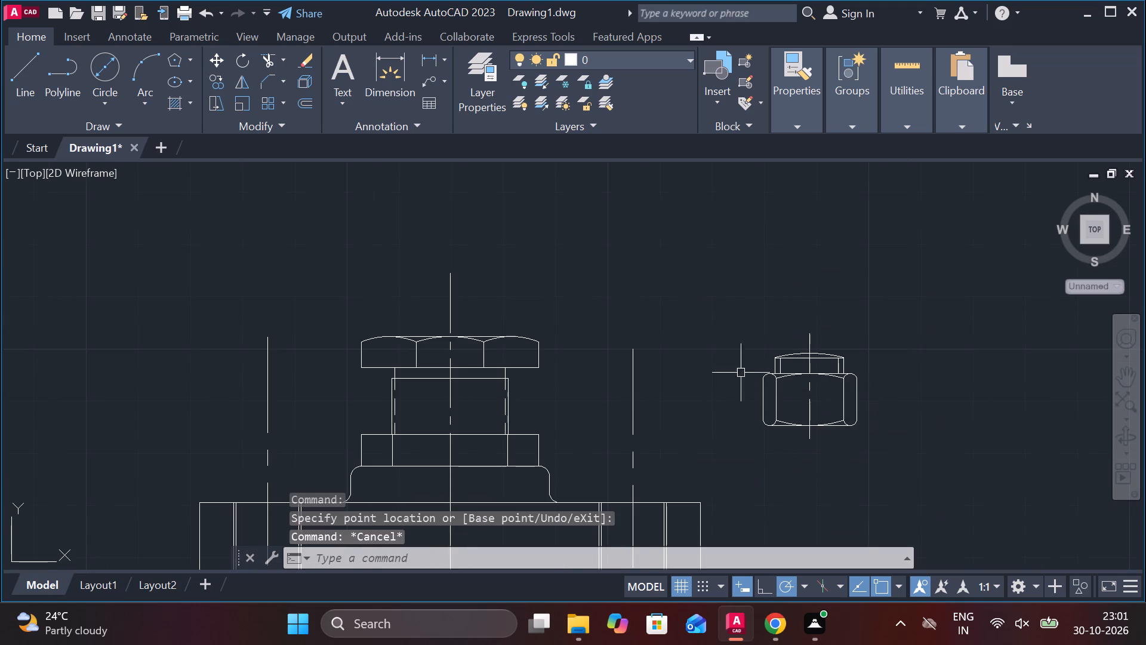
Copy the complete nut with its centerline to empty space up and to the right of the original.
drag(708, 332, 717, 336)
click(895, 463)
text(co)
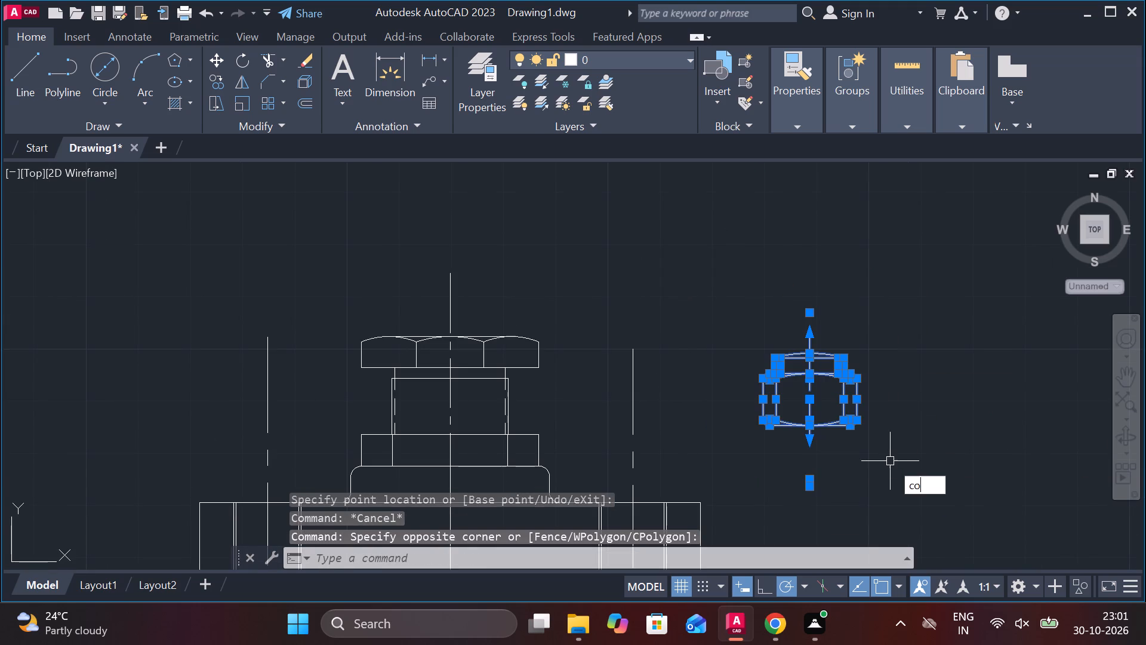
key(Return)
click(888, 466)
click(1036, 361)
key(Escape)
Move the original nut by its bottom midpoint onto the upper flange's top edge at the right-hand bolt centerline.
click(736, 322)
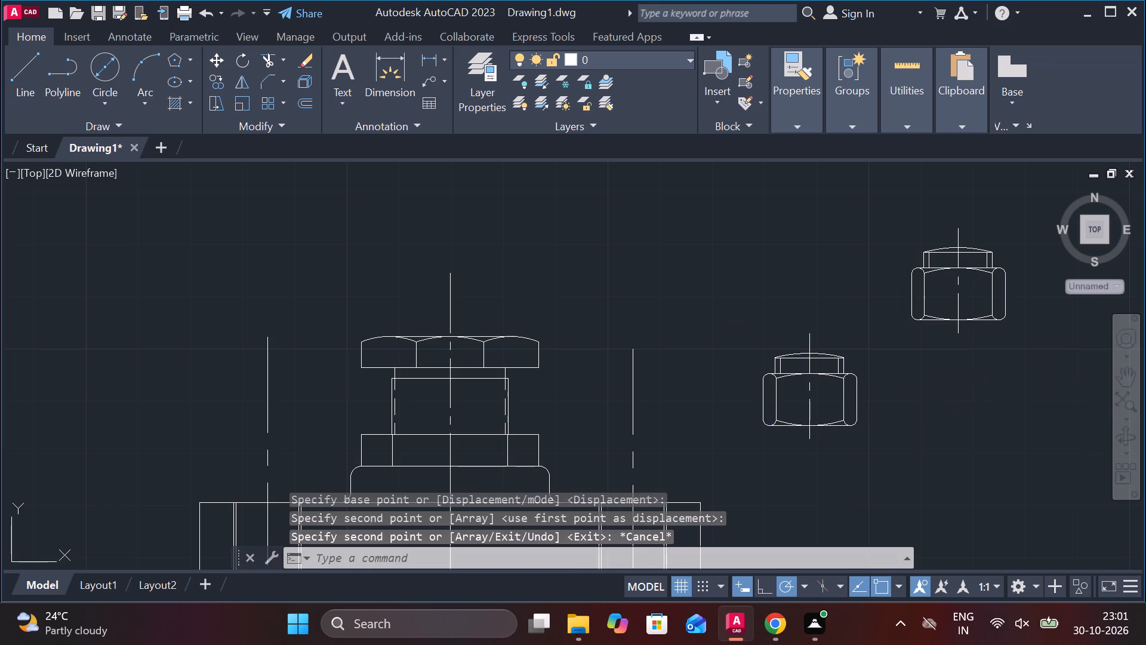
click(873, 454)
key(m)
key(Return)
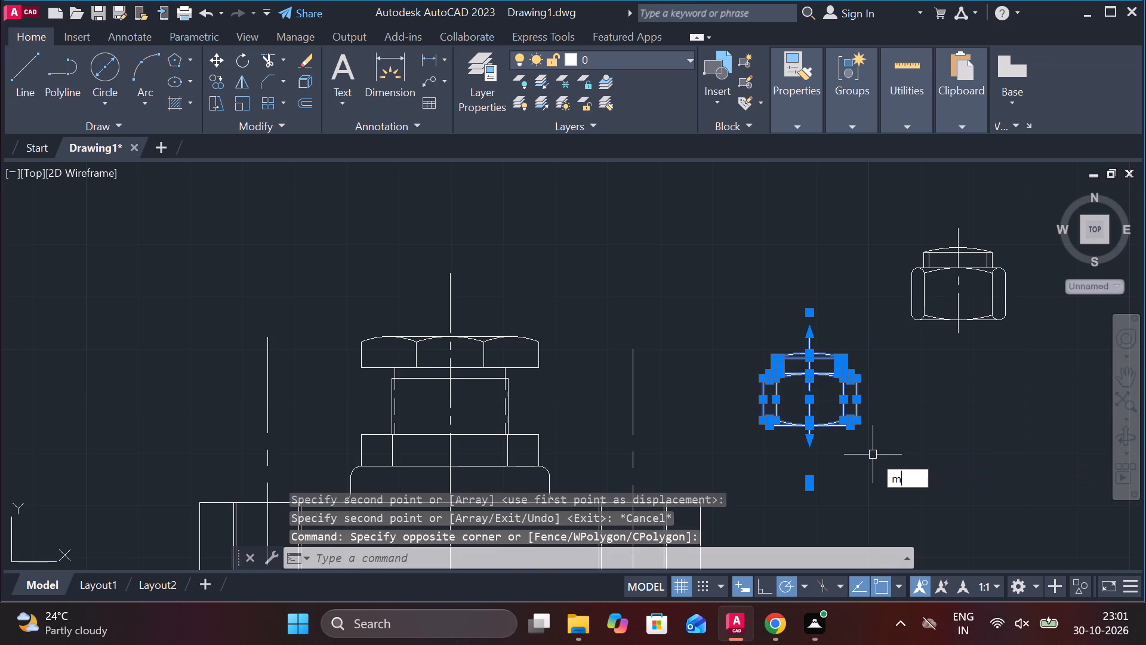
click(808, 425)
middle_drag(664, 484, 666, 487)
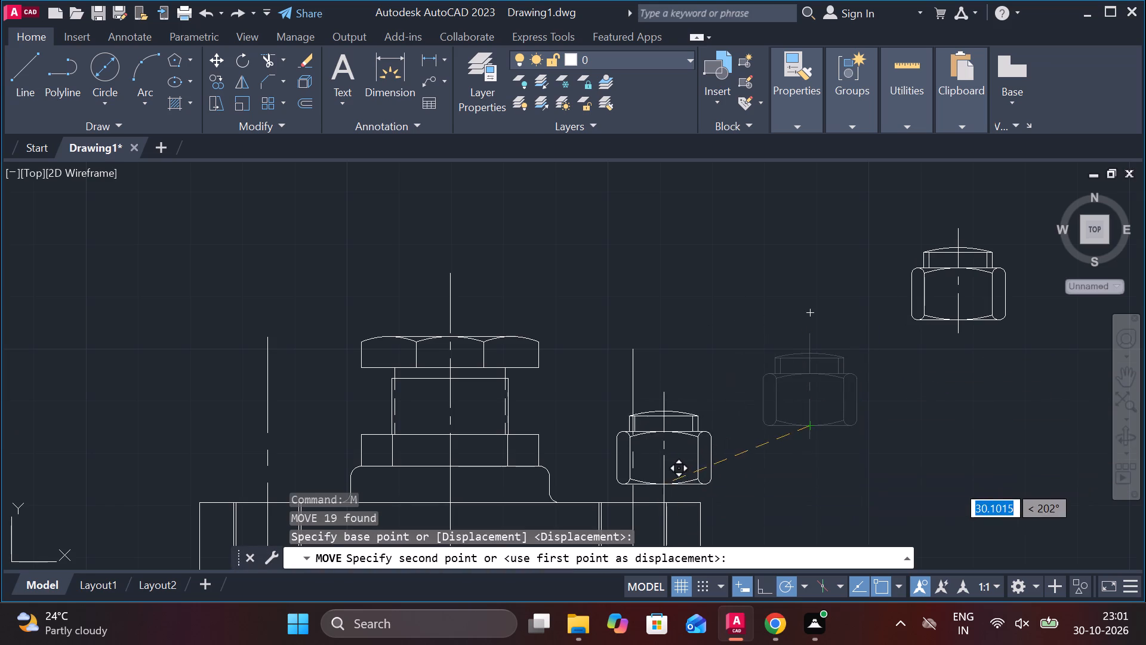
middle_drag(666, 487, 689, 375)
scroll(683, 380, up, 3)
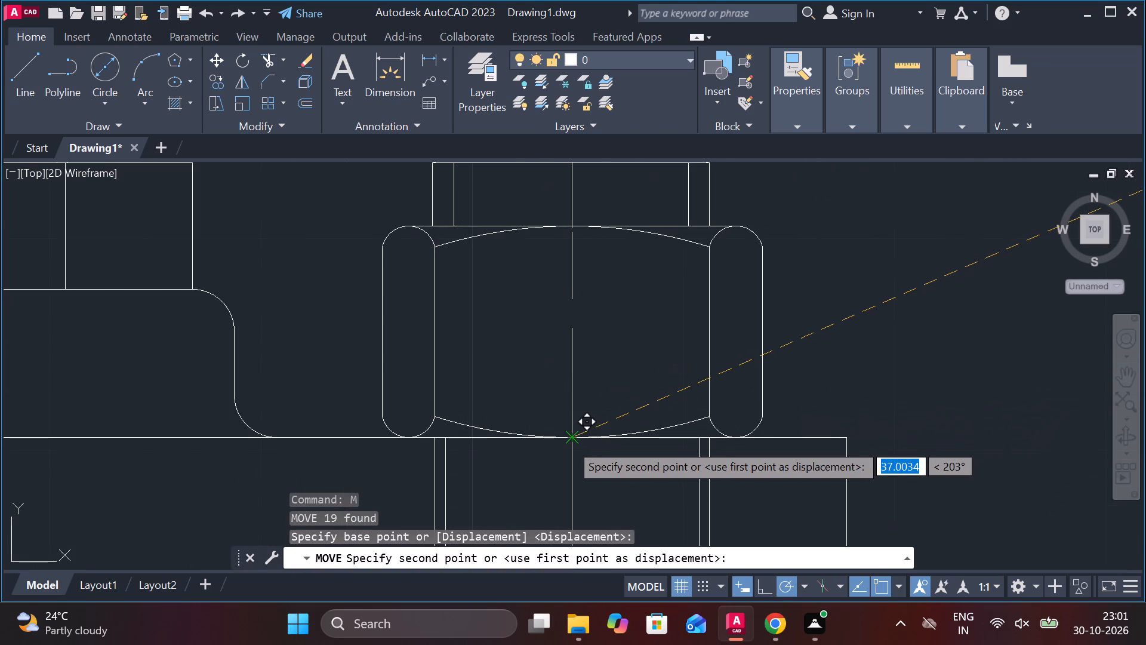
click(569, 443)
scroll(742, 422, down, 3)
scroll(880, 416, down, 1)
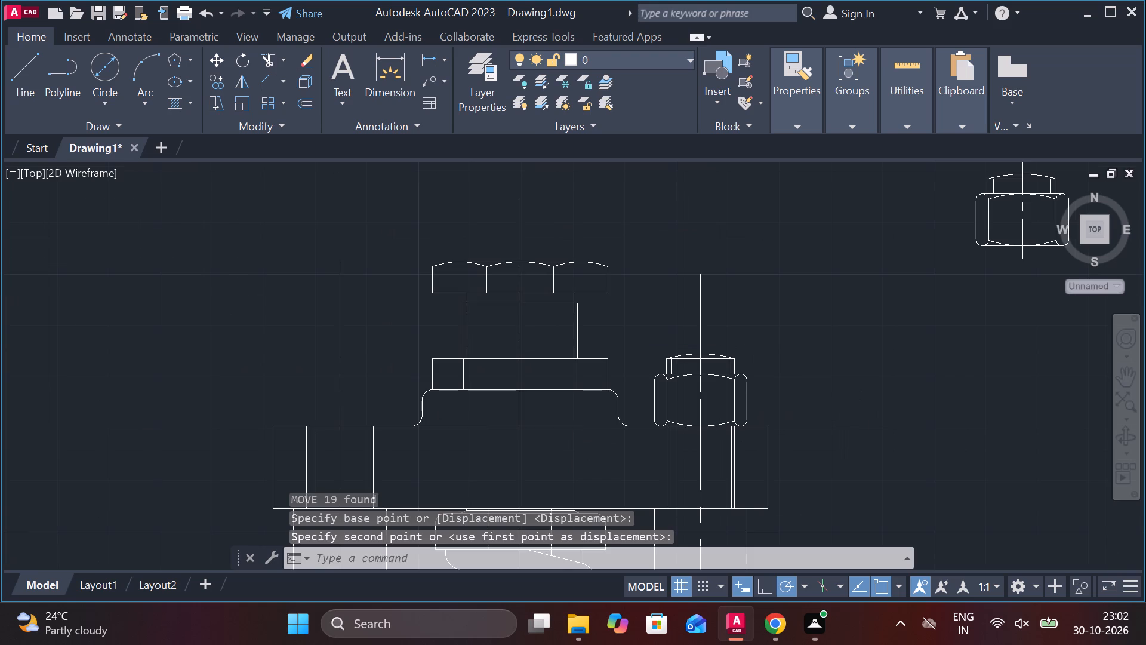
scroll(827, 414, up, 3)
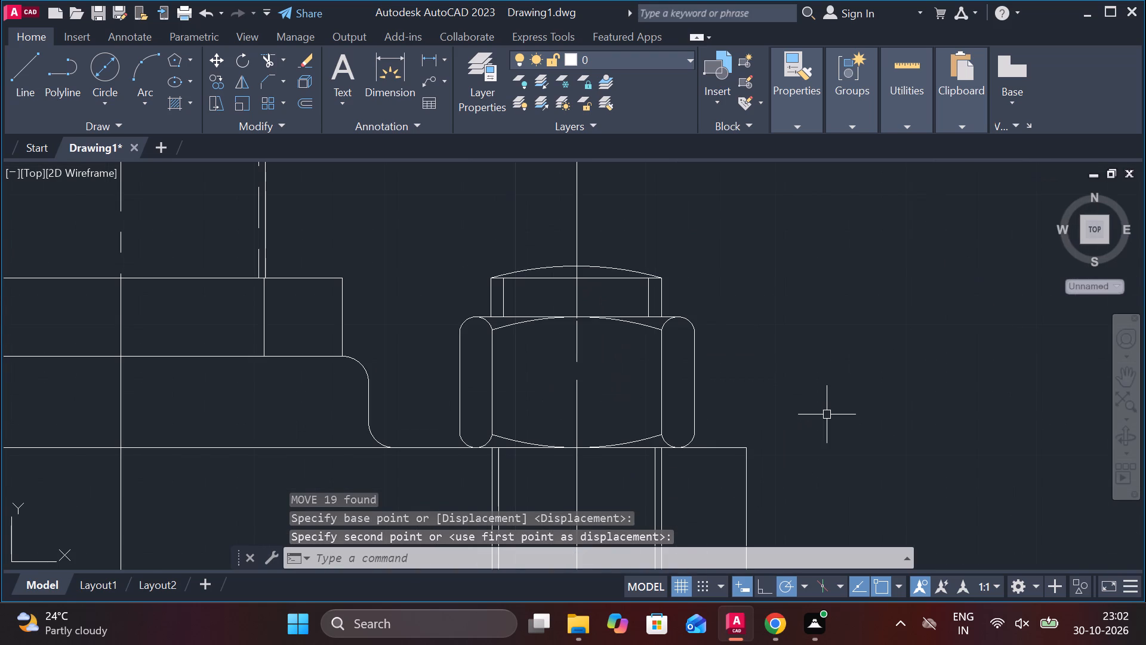
Move the spare nut copy by its bottom midpoint onto the upper flange's top edge at the left-hand bolt centerline.
scroll(827, 414, down, 3)
middle_drag(873, 426, 842, 428)
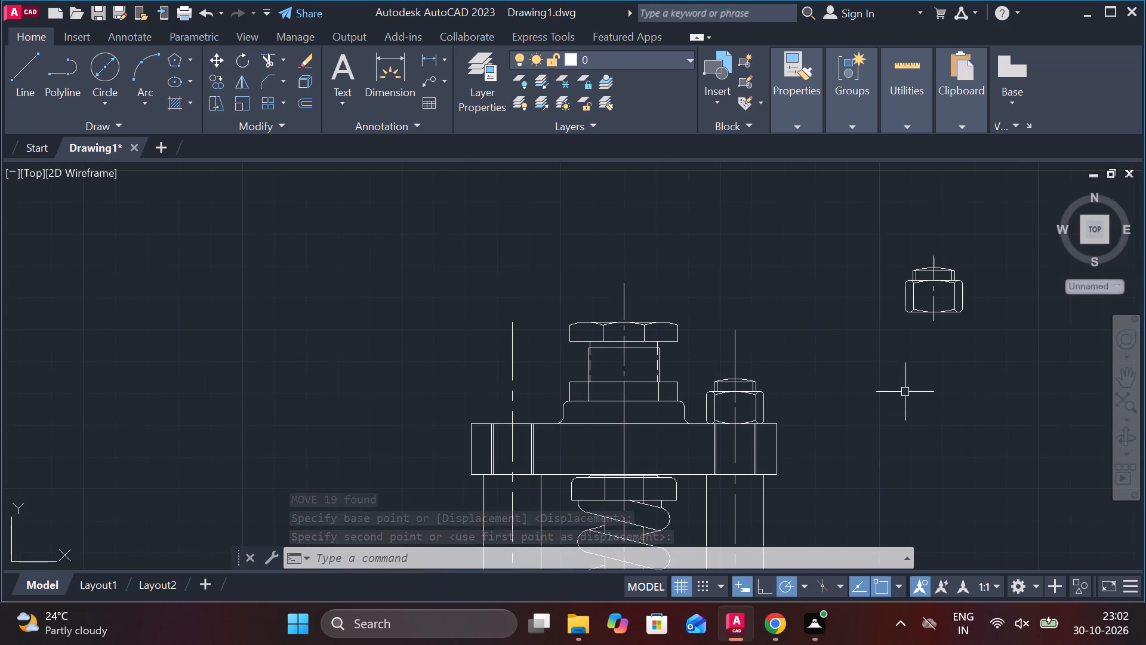
drag(877, 226, 891, 248)
click(985, 394)
key(m)
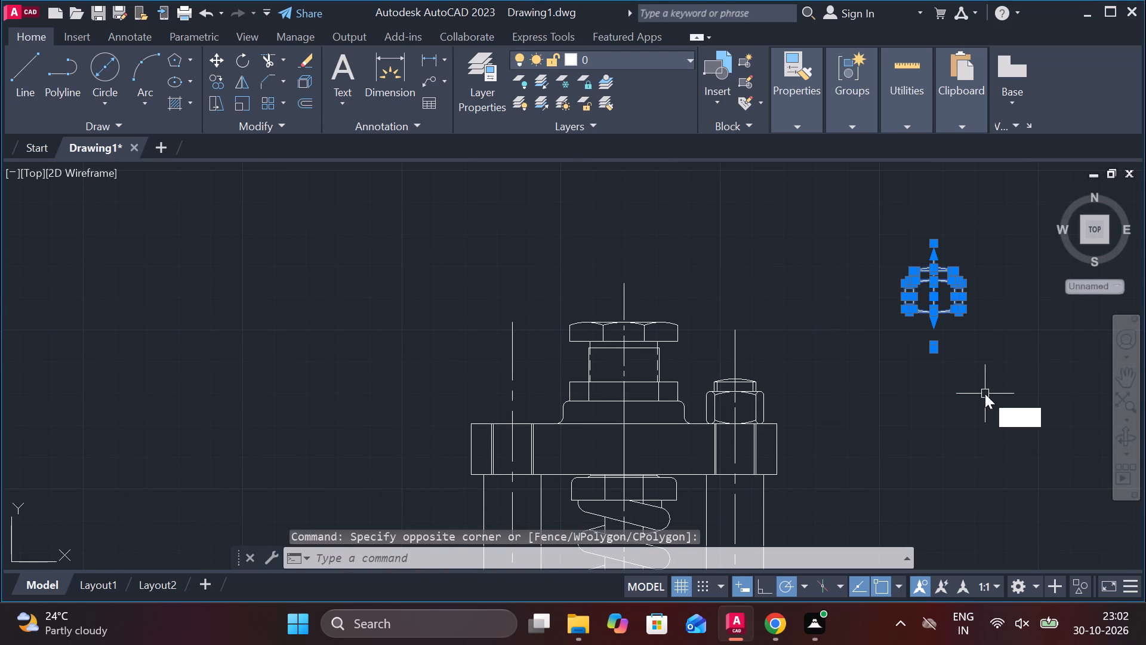
key(Return)
scroll(961, 337, up, 3)
click(828, 234)
scroll(850, 274, down, 2)
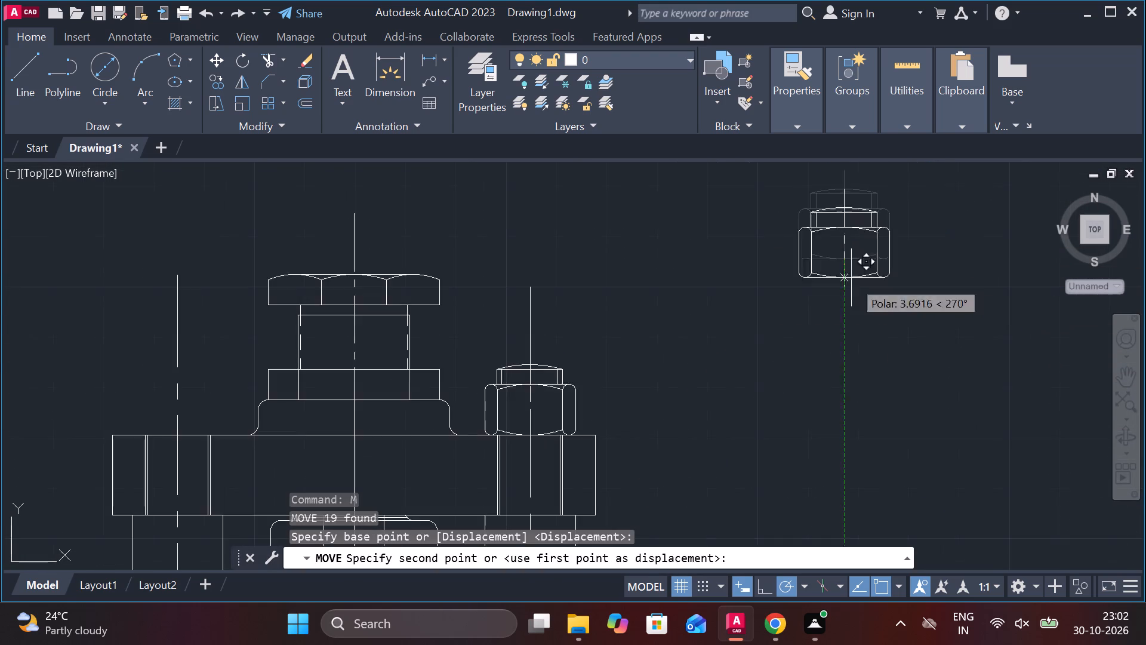
scroll(712, 404, down, 2)
scroll(483, 406, up, 3)
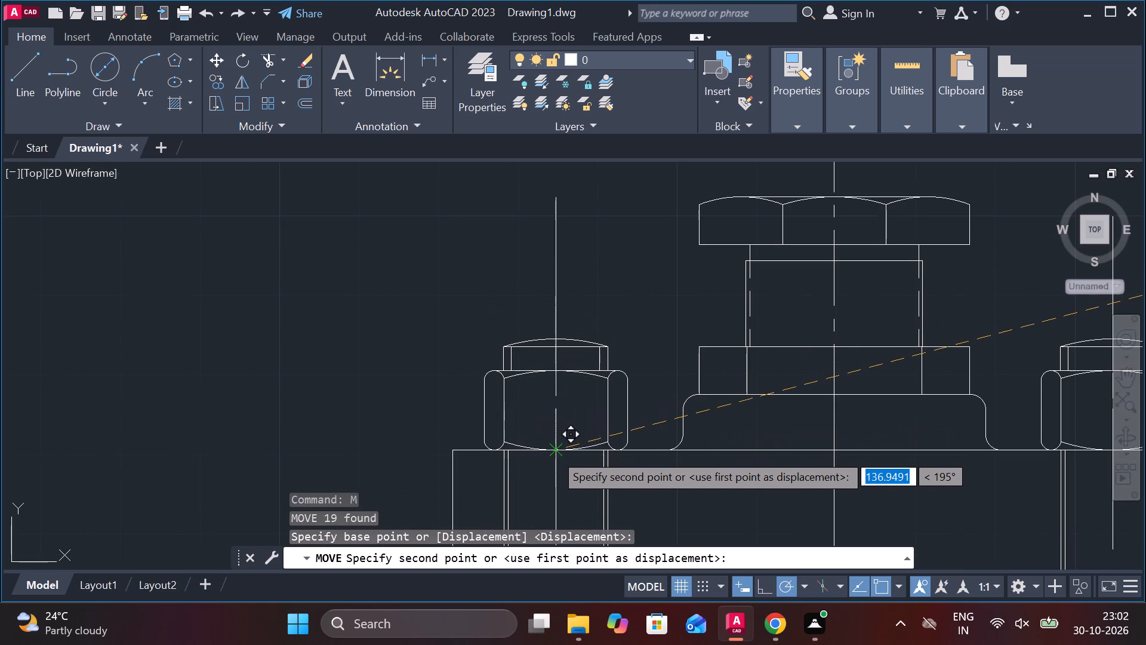
click(554, 453)
Draw a wavy spline break line across the upper flange, top edge to bottom edge, between the boss and the right-hand bolt.
scroll(584, 441, down, 3)
middle_drag(834, 440, 798, 318)
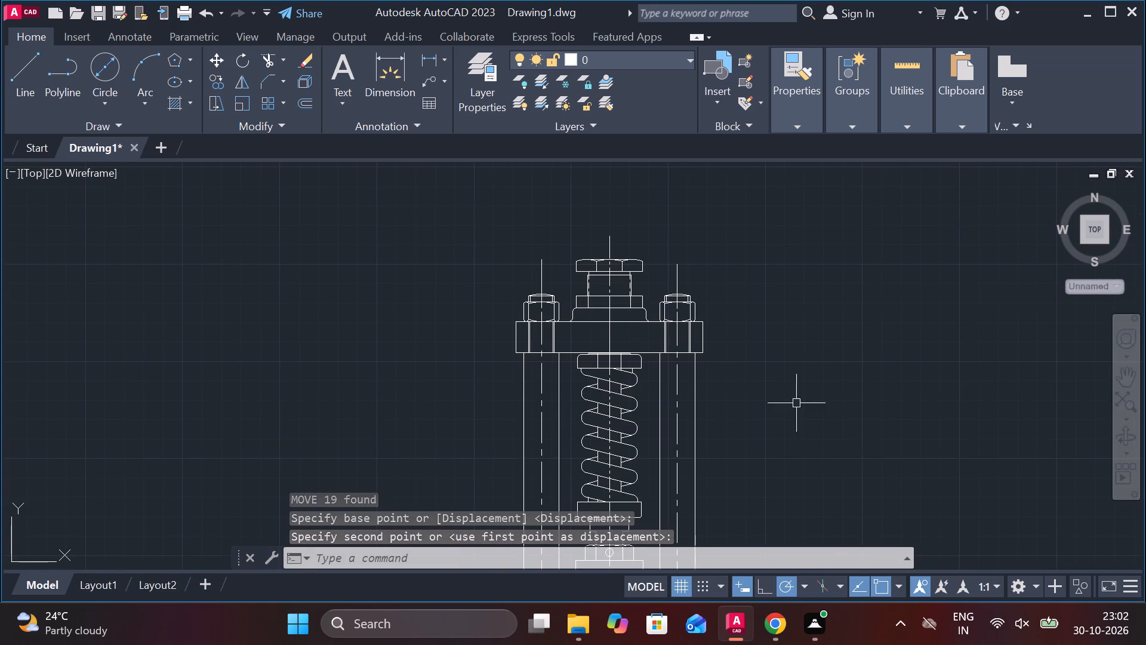
scroll(522, 330, up, 2)
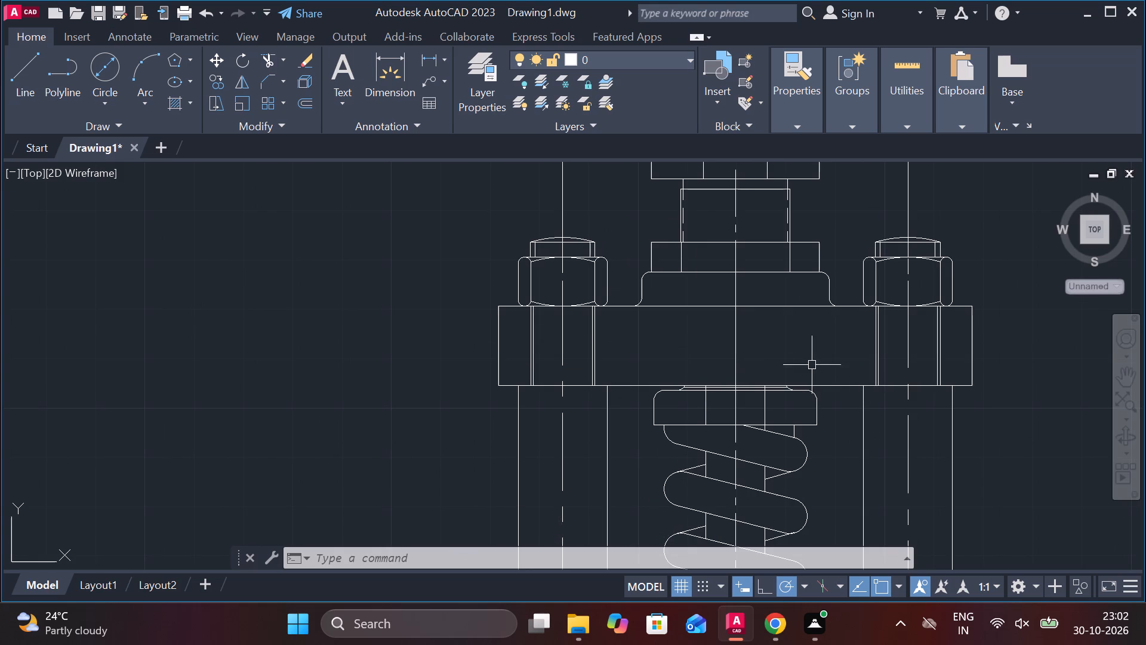
middle_drag(808, 365, 710, 359)
text(sp)
click(680, 342)
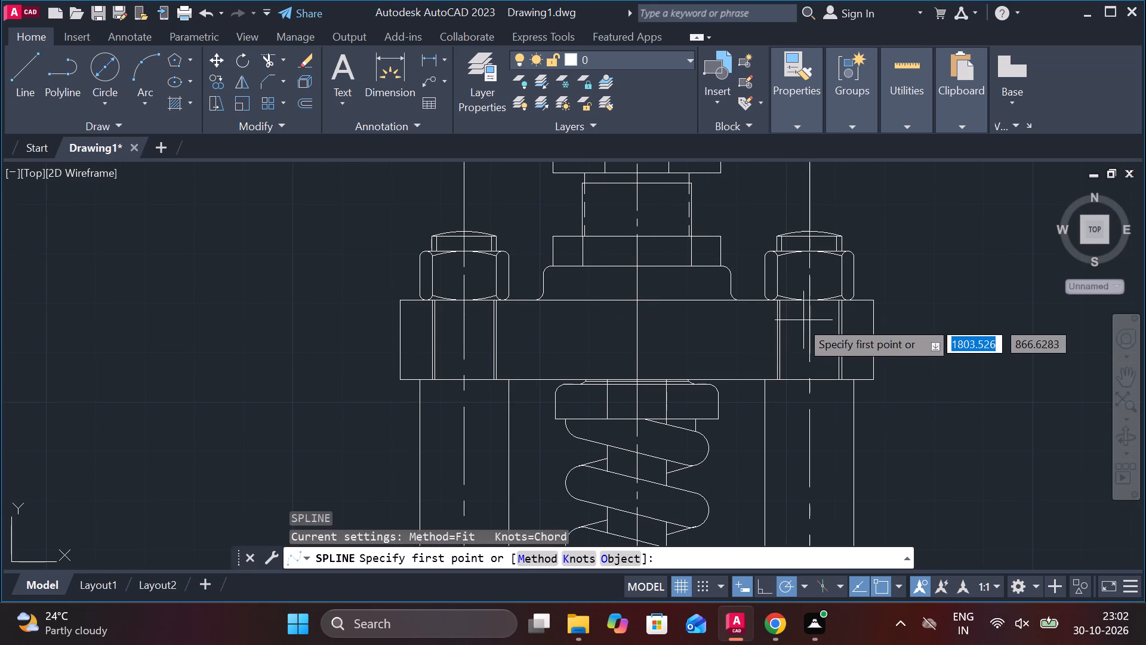
scroll(768, 320, up, 2)
click(712, 278)
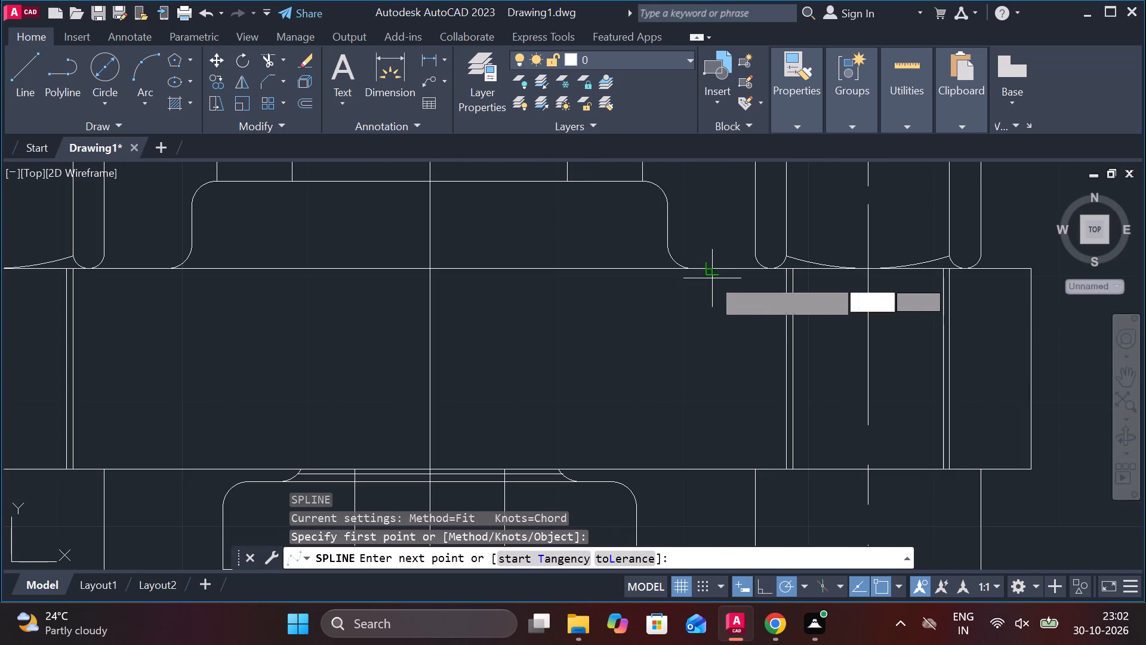
click(740, 314)
click(740, 361)
click(732, 402)
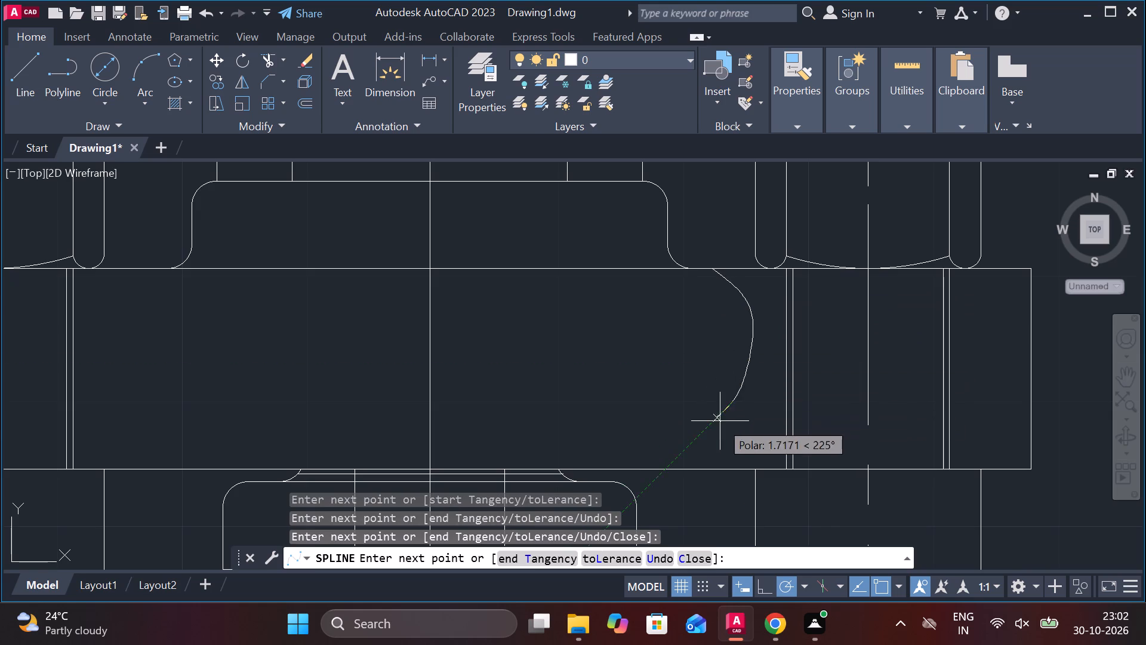
drag(718, 423, 719, 429)
click(735, 454)
click(738, 473)
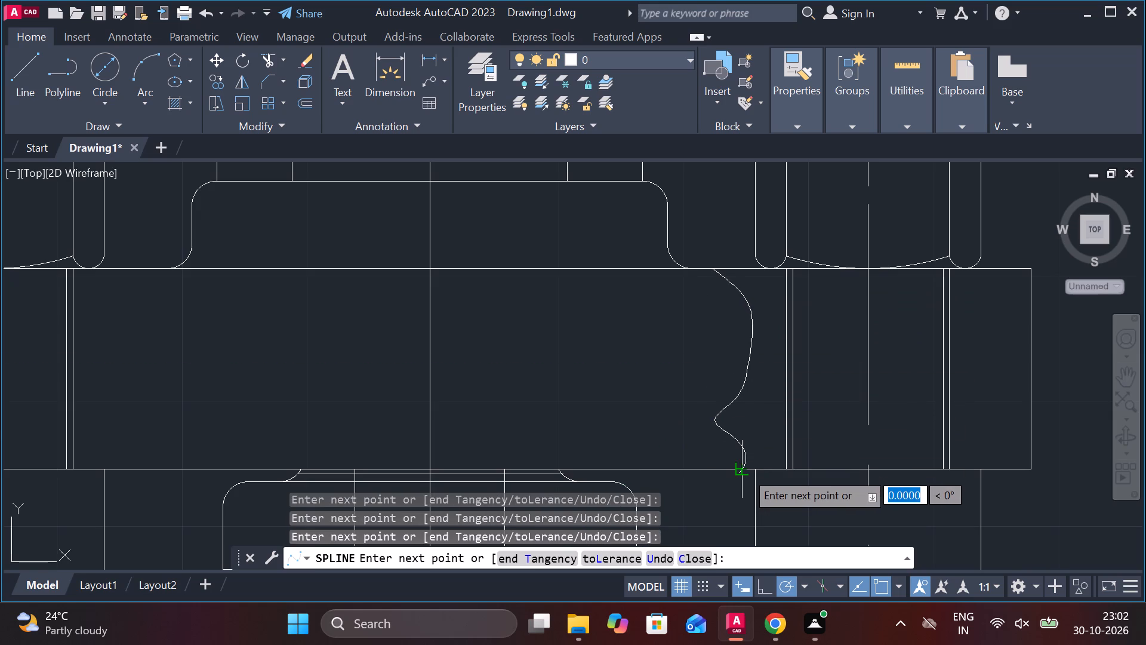
key(Return)
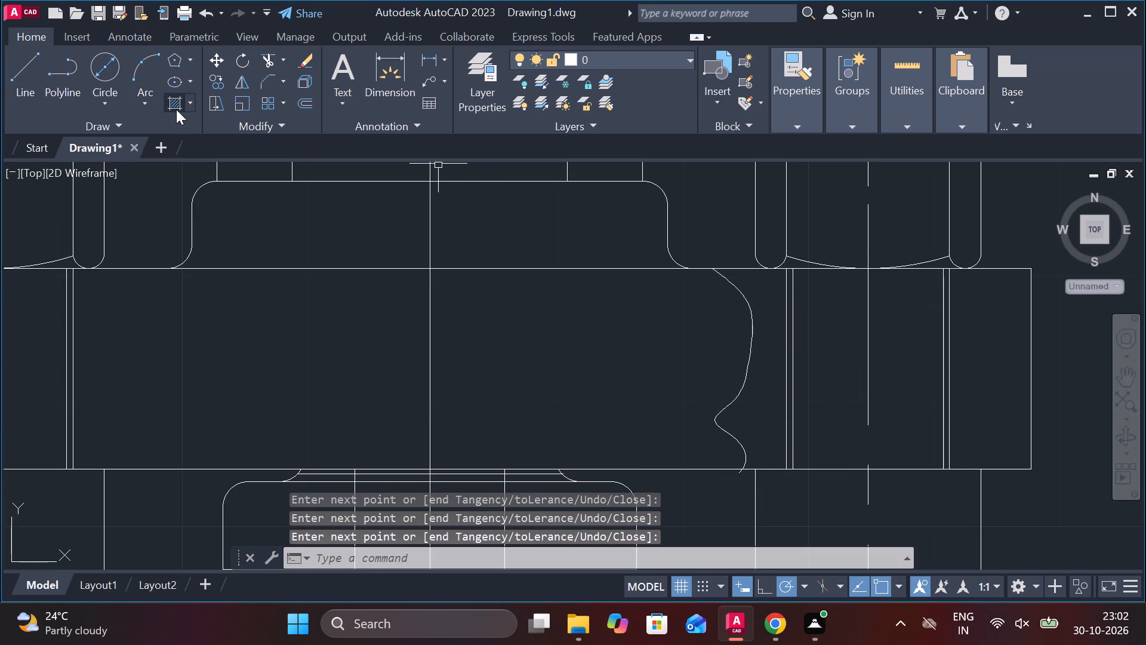
Hatch the upper flange on both sides of the right-hand bolt hole, bounded by the break line, with ANSI31 at angle 90, scale 0.5.
click(176, 109)
click(1015, 342)
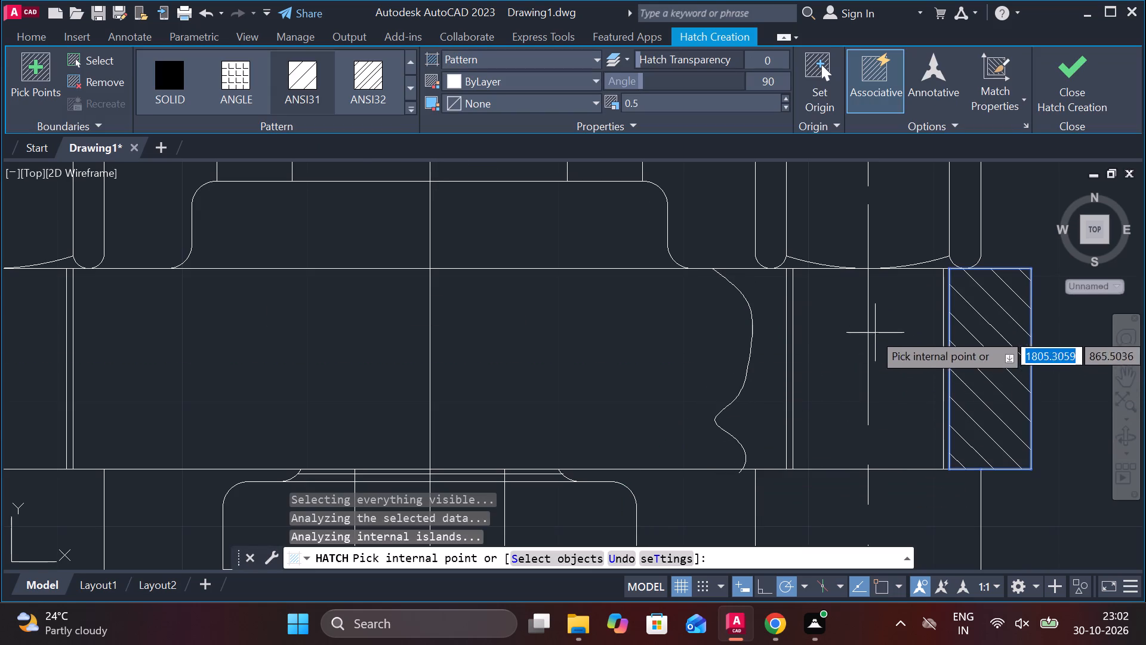
click(778, 306)
scroll(736, 451, up, 2)
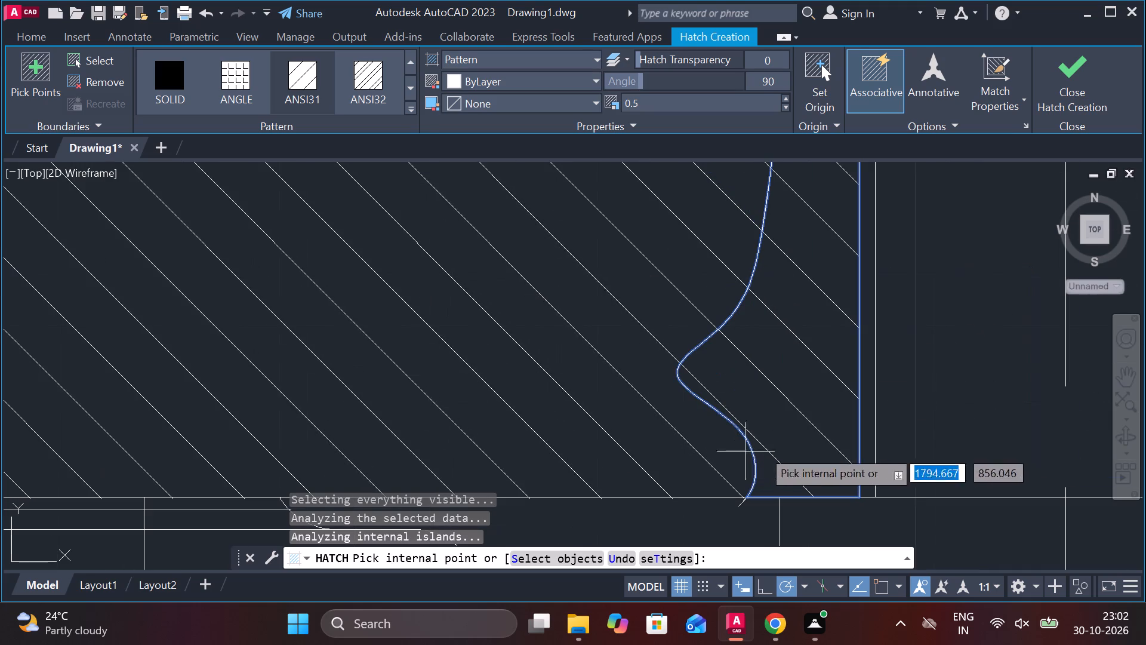
click(1063, 62)
Trim the end of the break line that projects below the upper flange's bottom edge.
scroll(754, 463, up, 1)
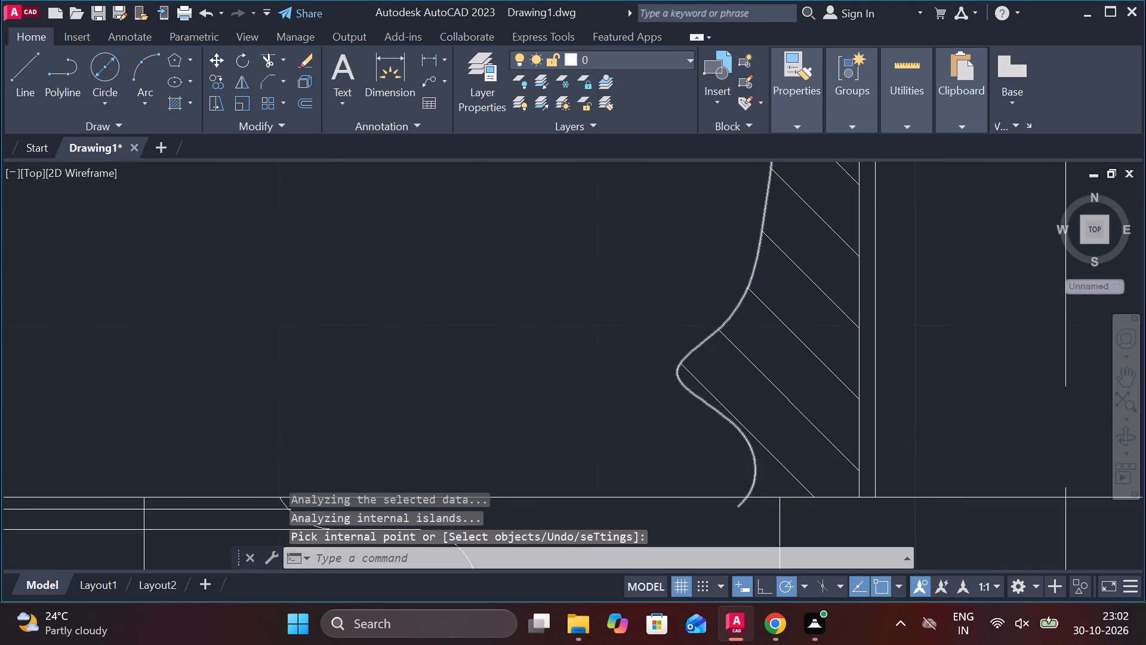
middle_drag(735, 486, 722, 437)
text(tr)
key(space)
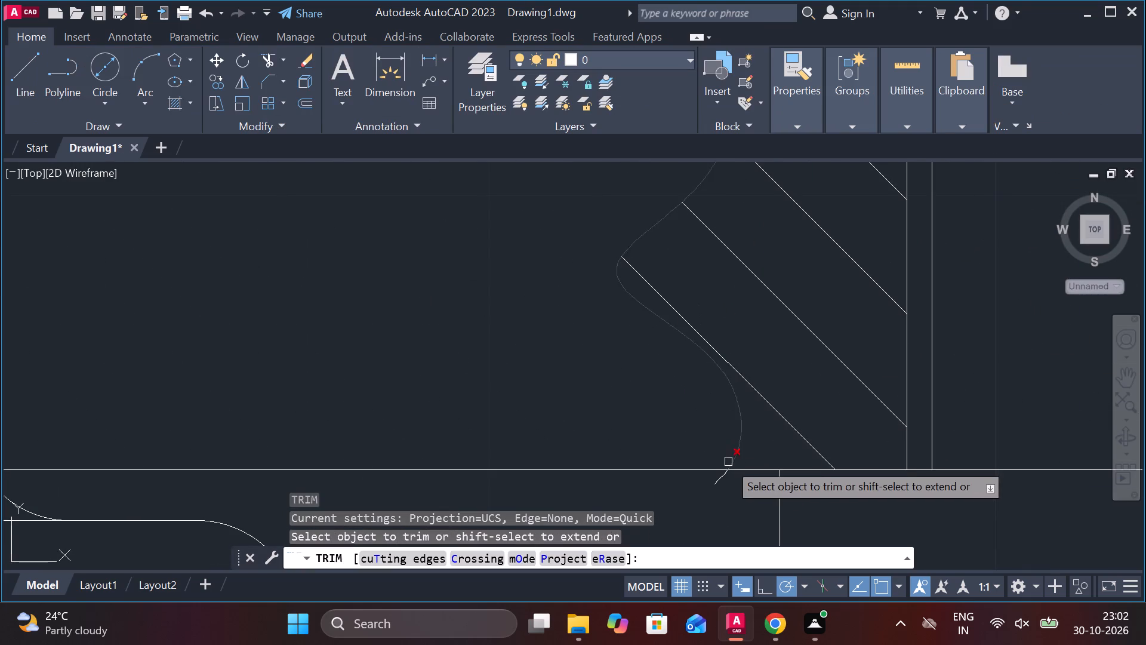
click(724, 482)
scroll(728, 482, down, 5)
key(Escape)
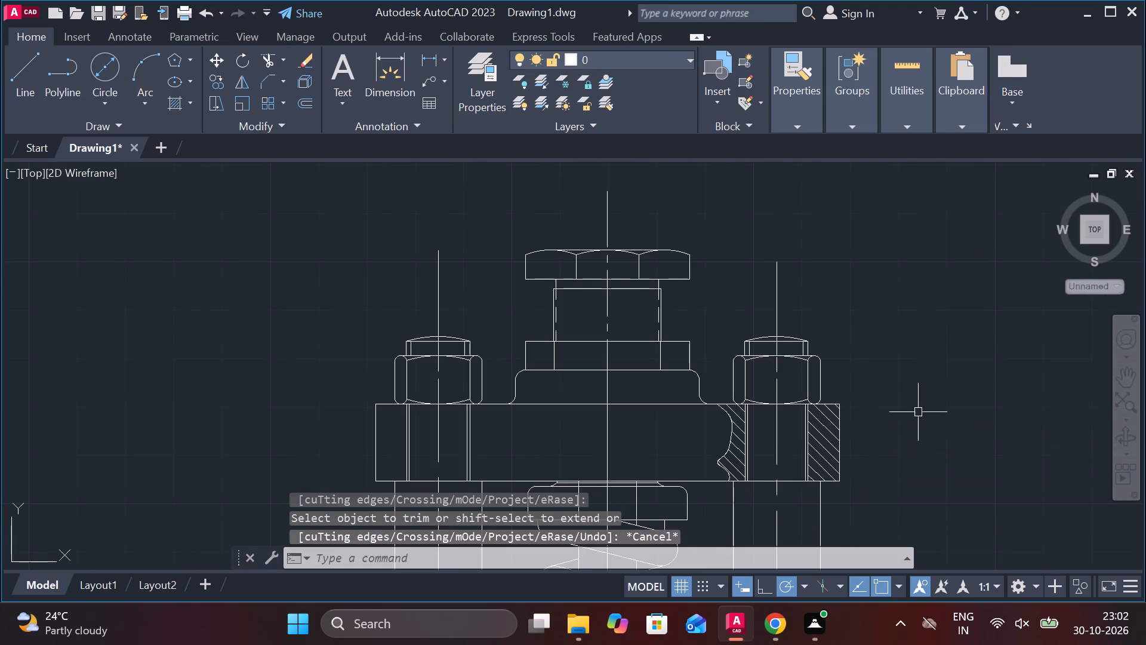
Inspect the assembly's outside view from the upper flange down to the base.
middle_drag(965, 449, 934, 322)
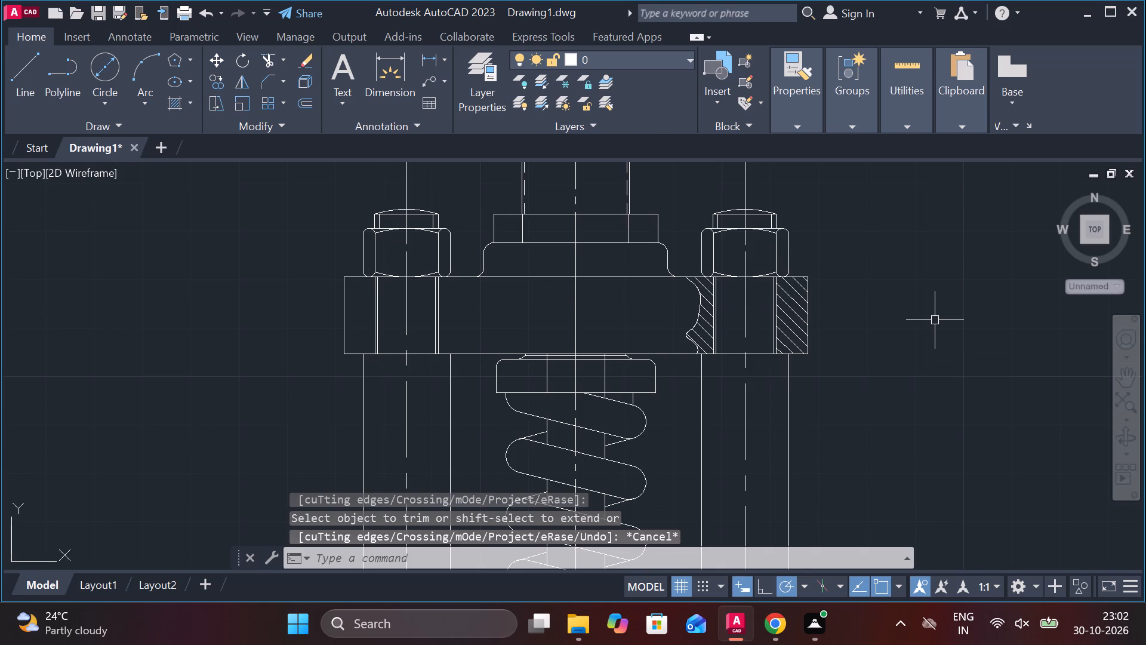
scroll(935, 320, down, 3)
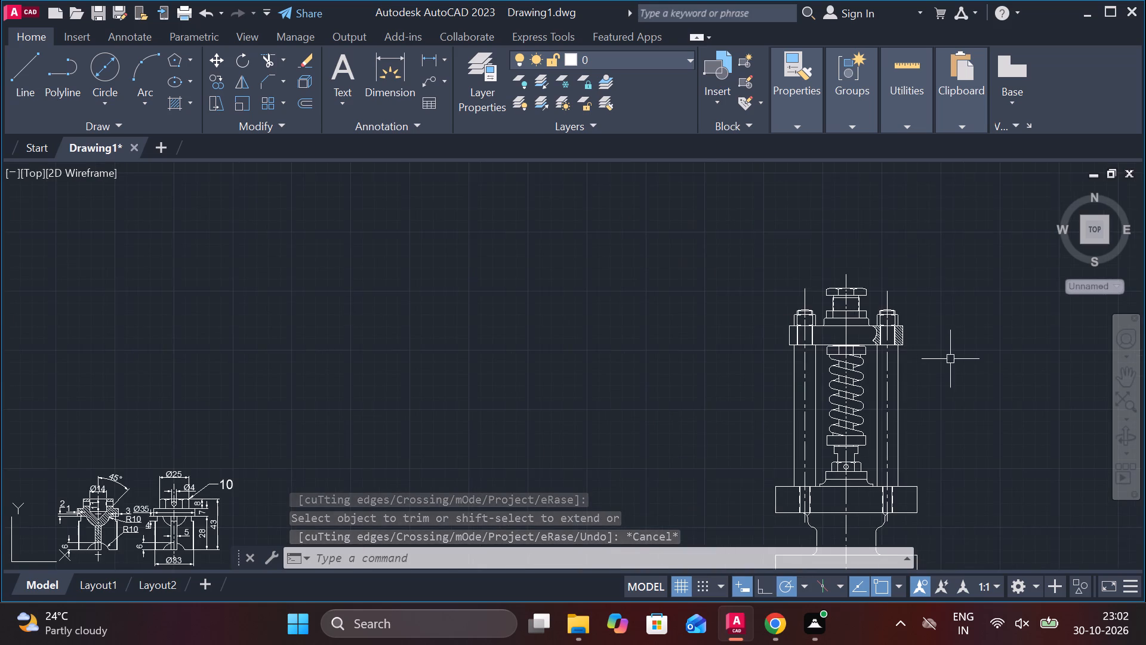
middle_drag(946, 363, 864, 267)
scroll(858, 342, up, 1)
middle_drag(858, 342, 834, 342)
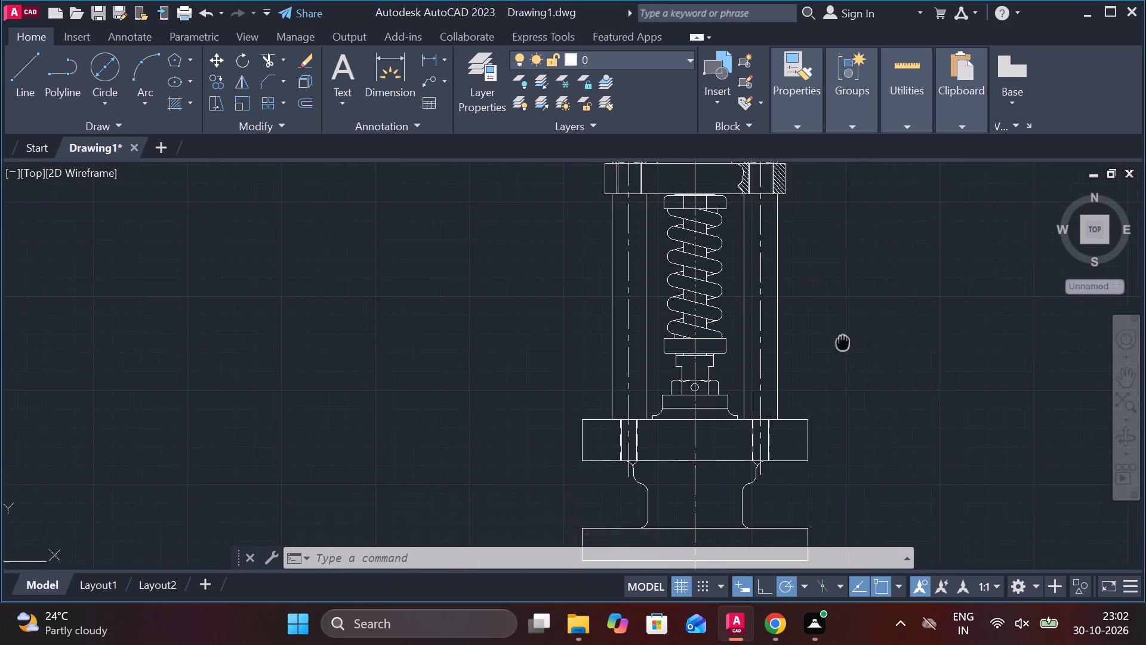
middle_drag(834, 342, 774, 259)
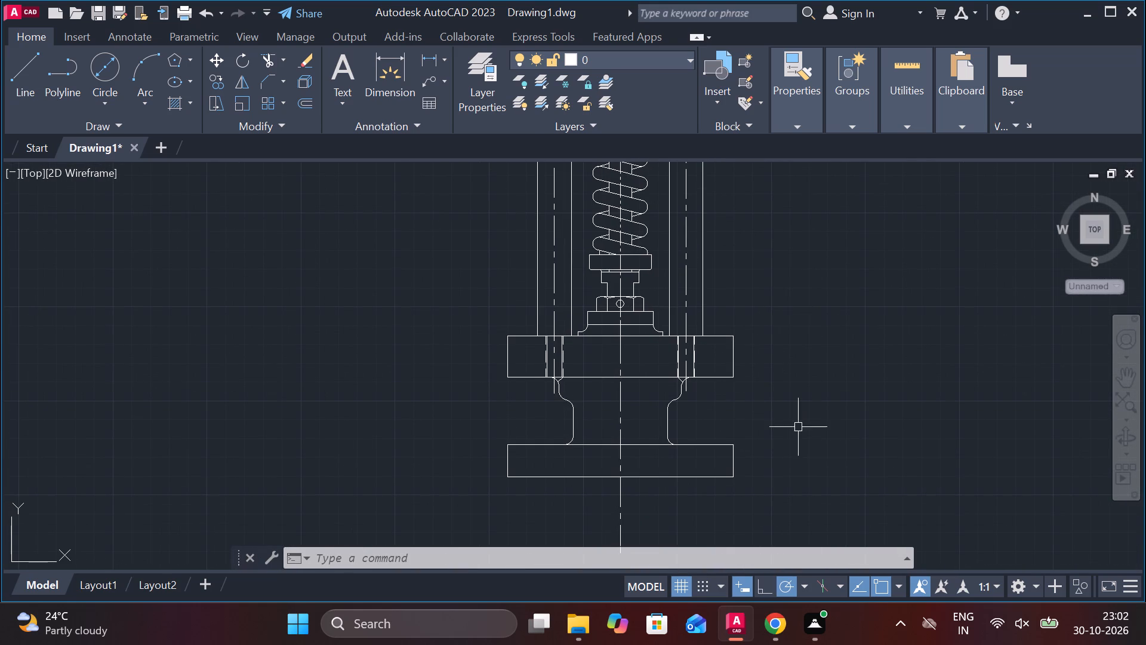
Move the dimensioned views of parts 1, 2 and 11 together to empty space farther left and slightly up.
scroll(770, 405, down, 1)
middle_drag(528, 406, 988, 330)
scroll(945, 336, down, 1)
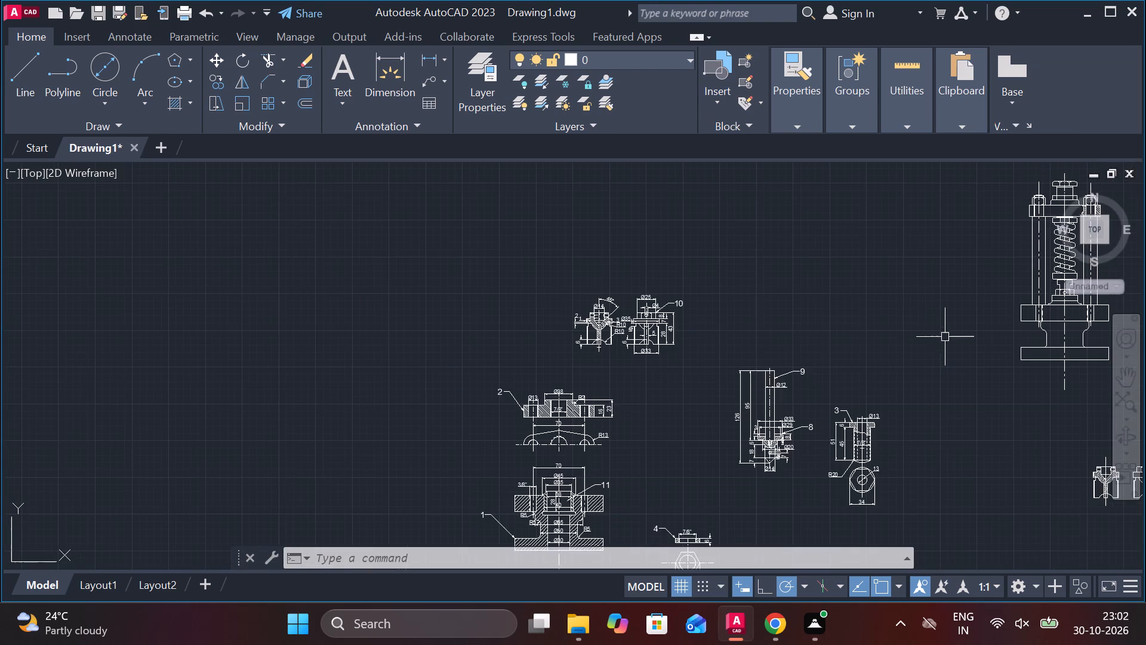
middle_drag(654, 366, 732, 267)
middle_drag(660, 350, 641, 270)
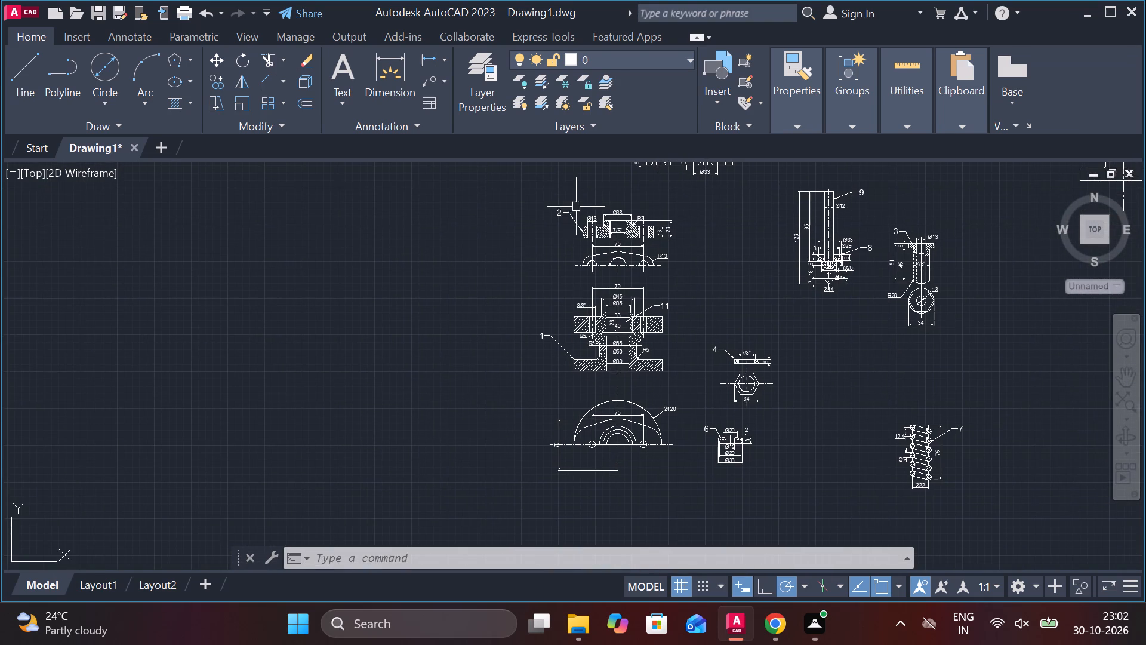
click(516, 184)
click(708, 498)
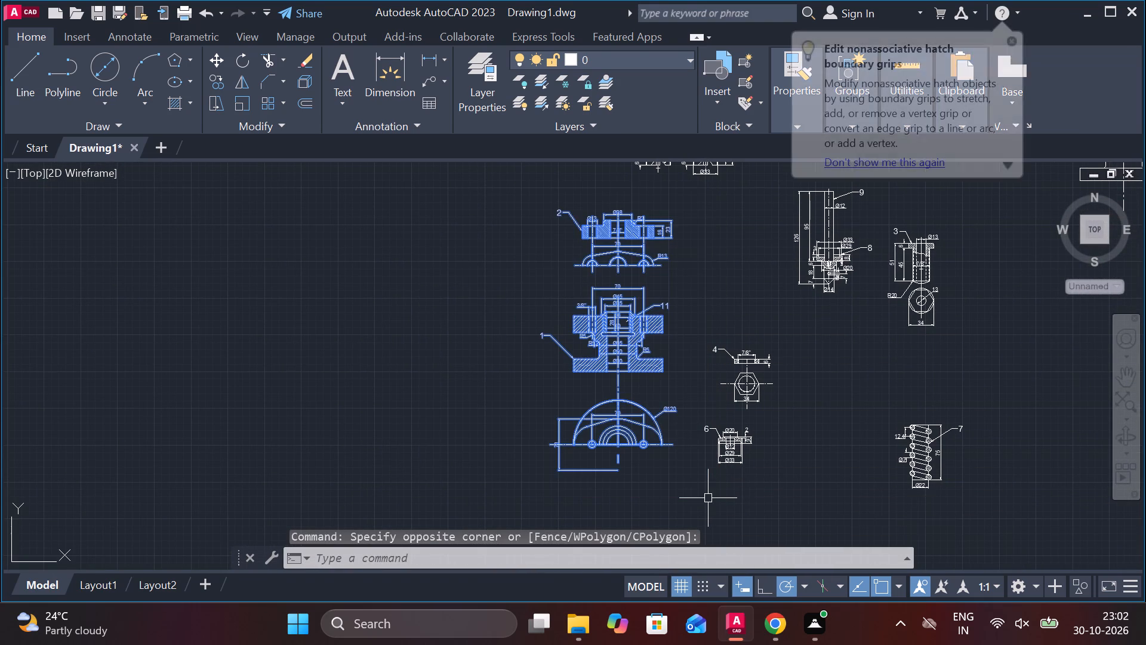
key(m)
key(Return)
click(706, 316)
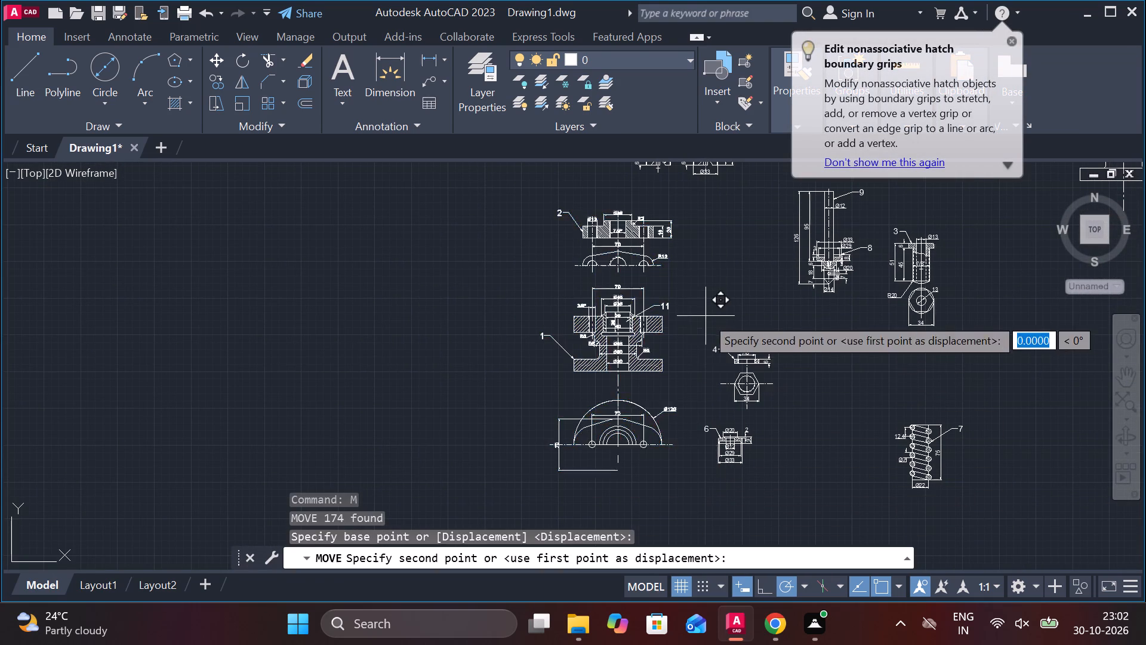
scroll(706, 320, down, 1)
click(509, 225)
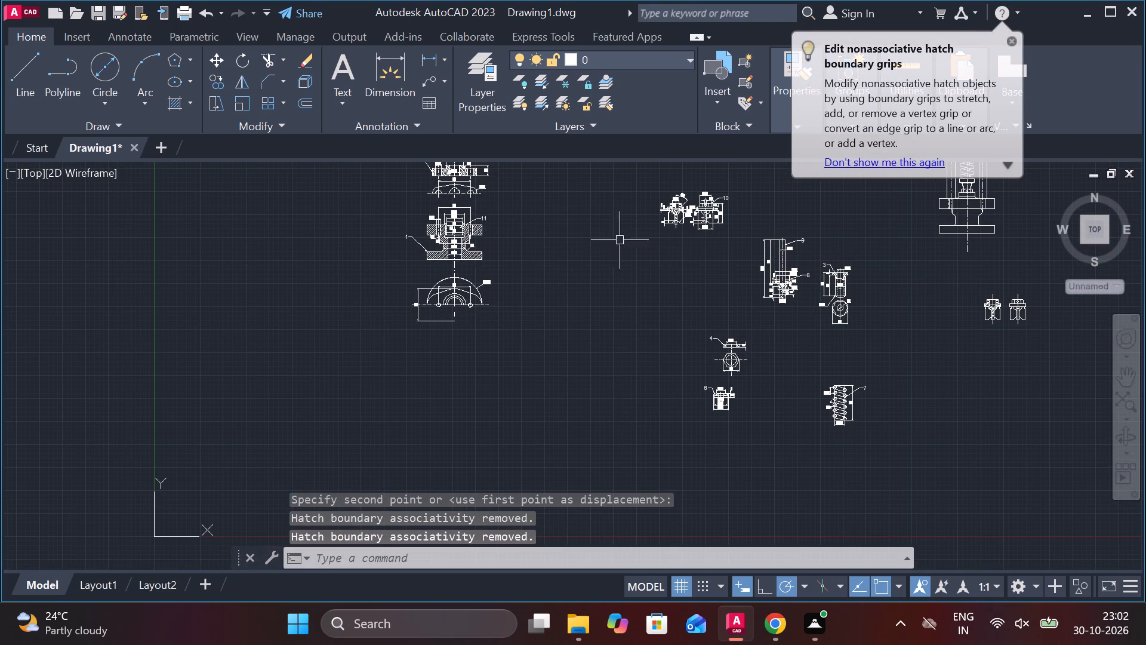
Move both dimensioned views of part 10 to just right of part 2's section view.
scroll(643, 239, up, 1)
middle_drag(649, 239, 645, 325)
click(650, 227)
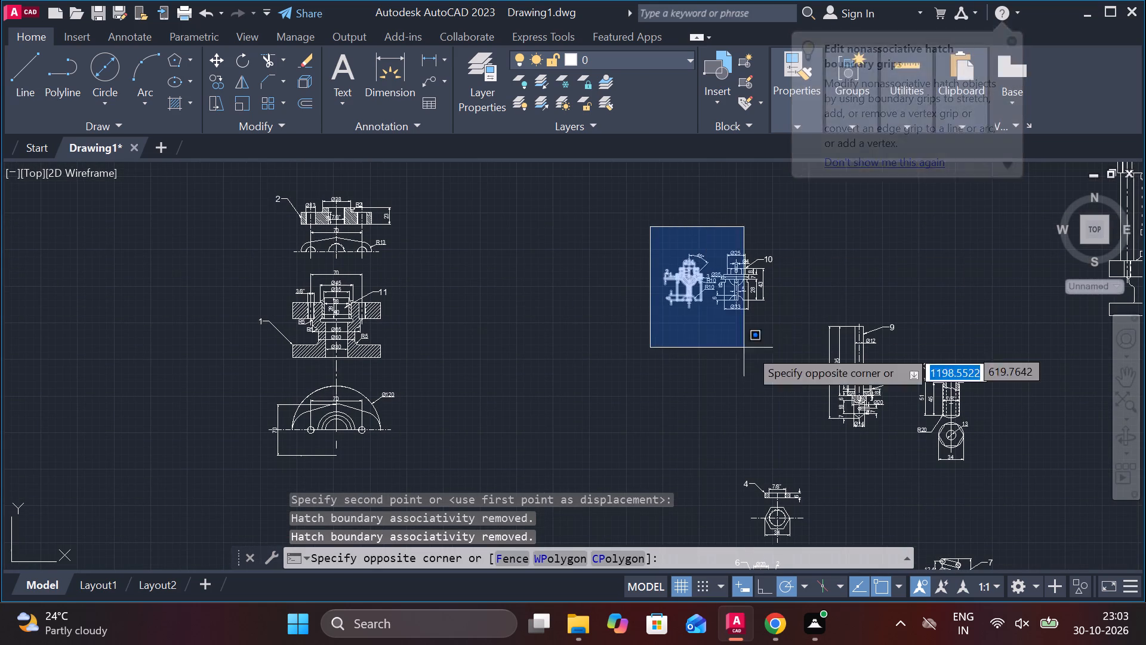
click(795, 349)
key(m)
key(Return)
click(795, 349)
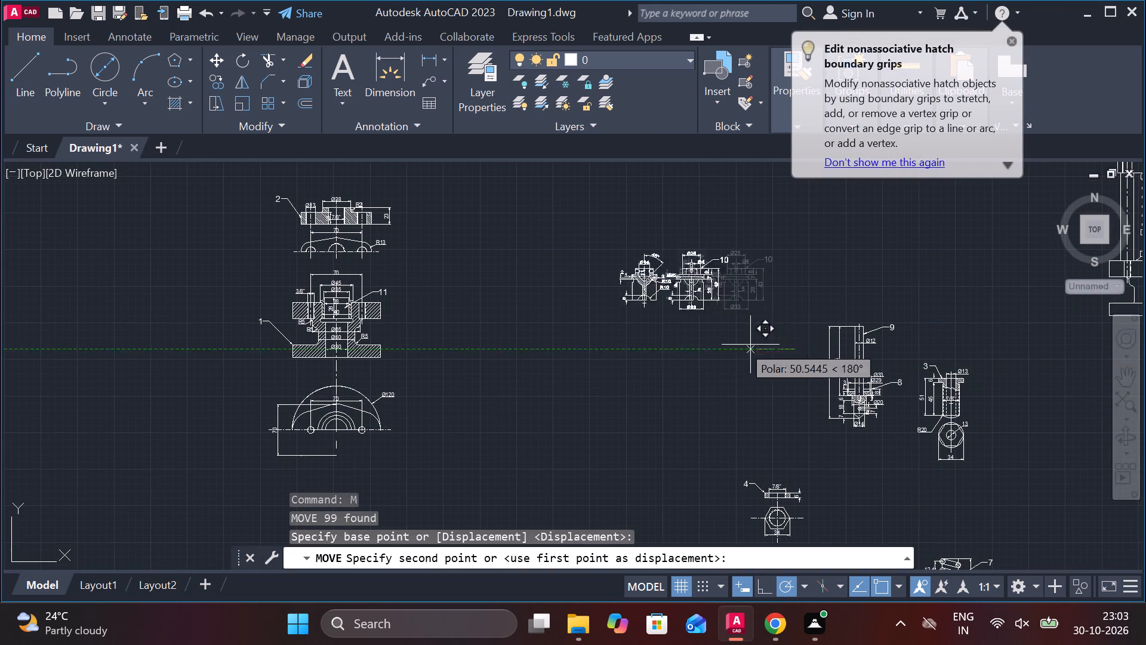
scroll(549, 299, up, 1)
middle_drag(551, 299, 679, 368)
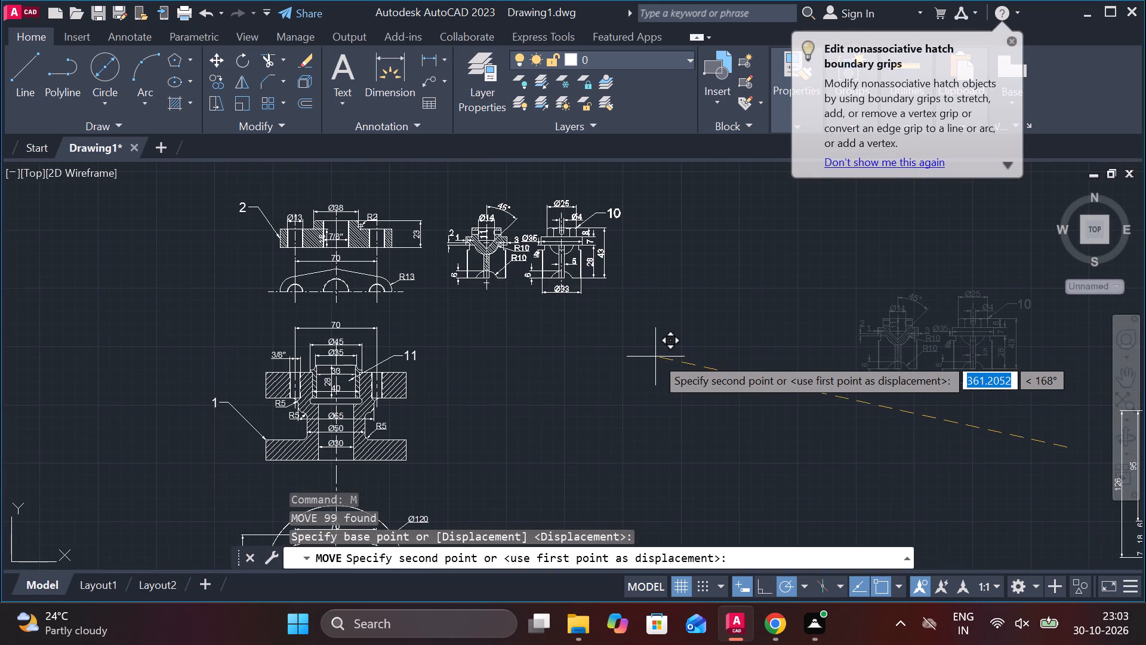
click(646, 357)
Move the dimensioned view of parts 8 and 9 below part 10, just right of part 1's section view.
scroll(684, 353, down, 2)
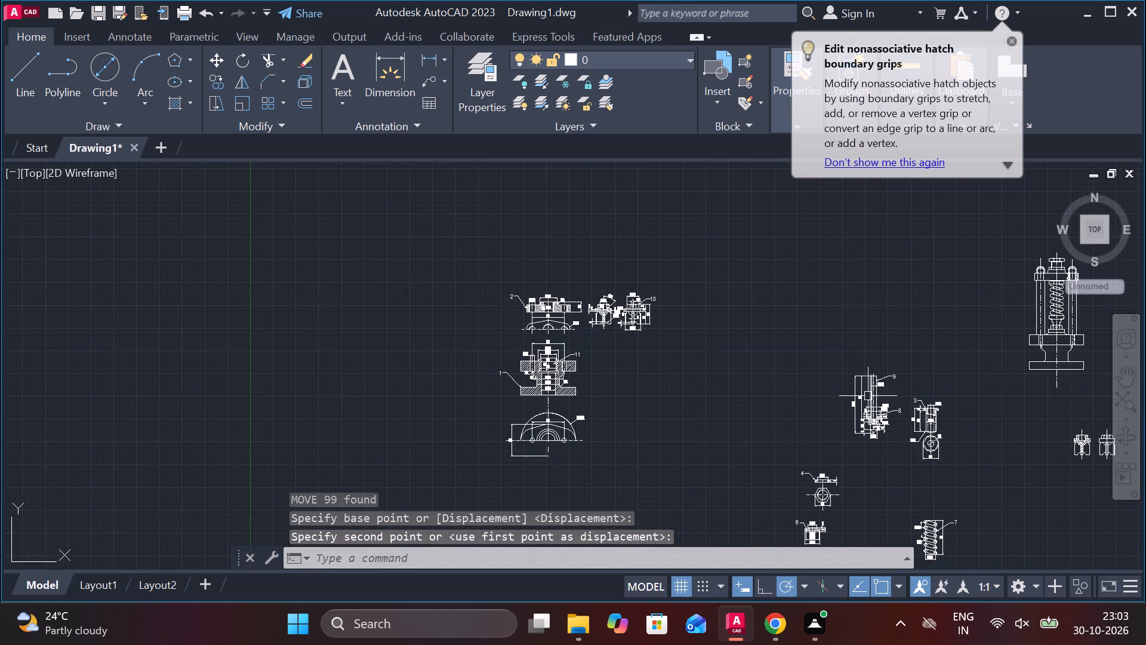
scroll(888, 411, up, 2)
click(760, 294)
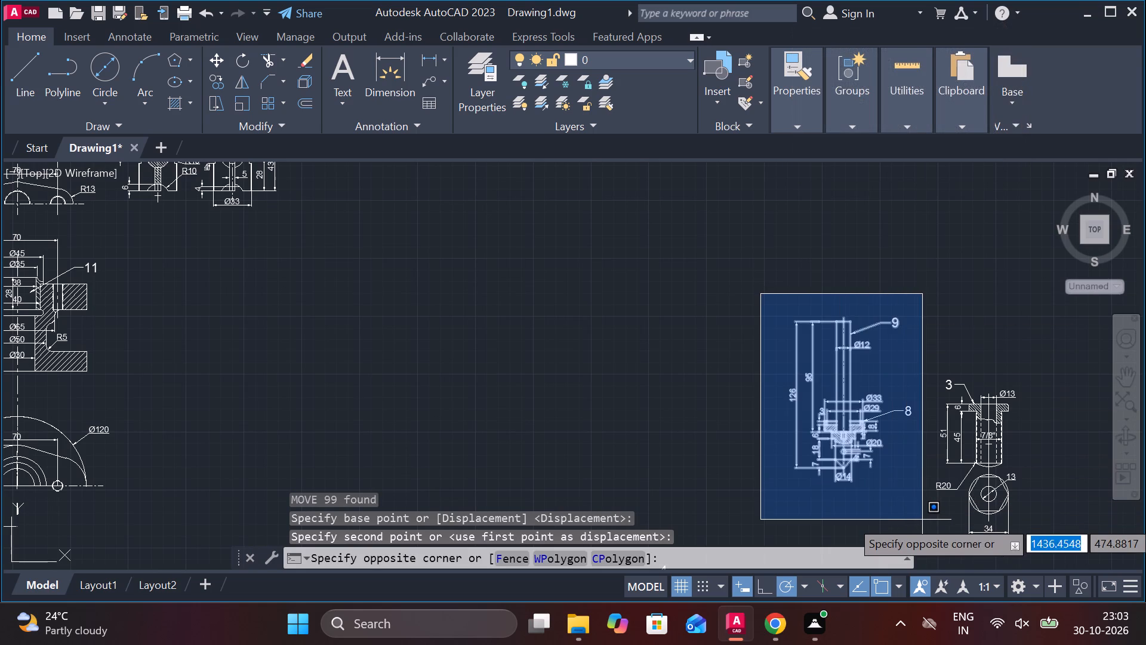
click(923, 520)
key(m)
key(Return)
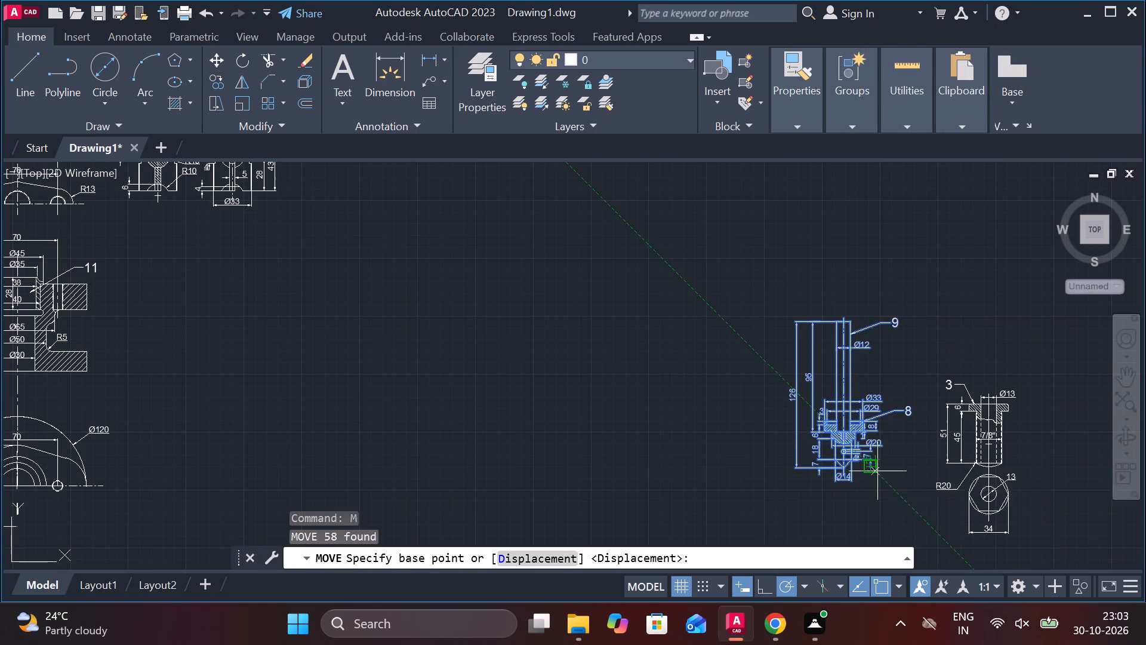
click(877, 471)
middle_drag(334, 427, 627, 410)
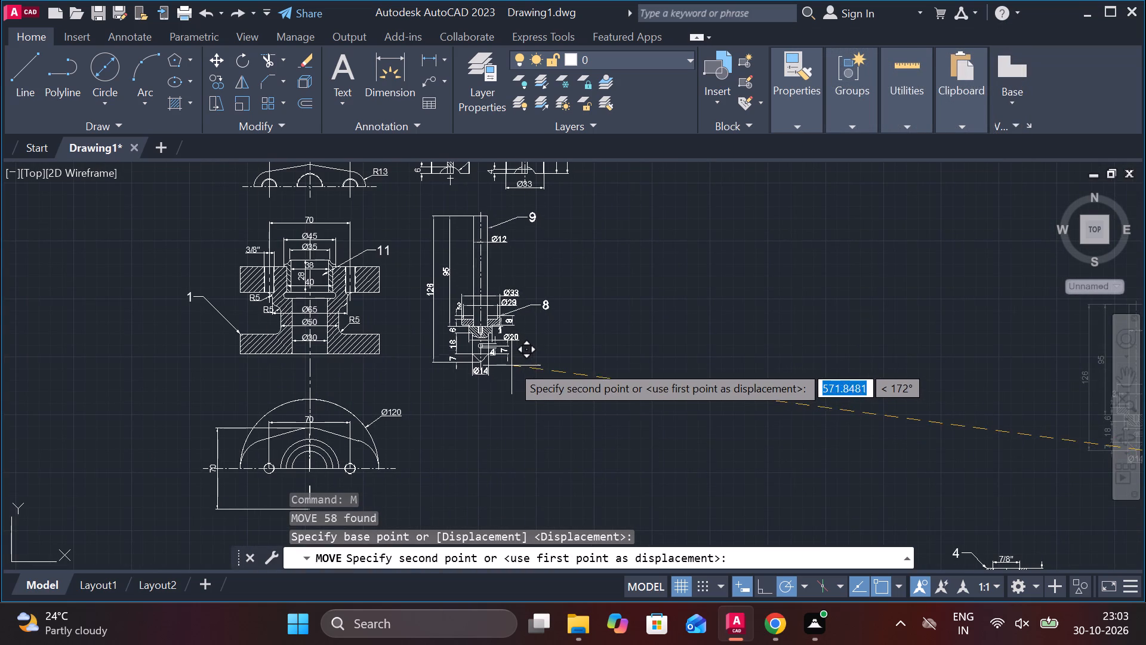
click(511, 364)
Move both dimensioned views of part 3 to just right of part 10's views in the compact layout.
scroll(603, 364, down, 2)
middle_drag(701, 373, 665, 292)
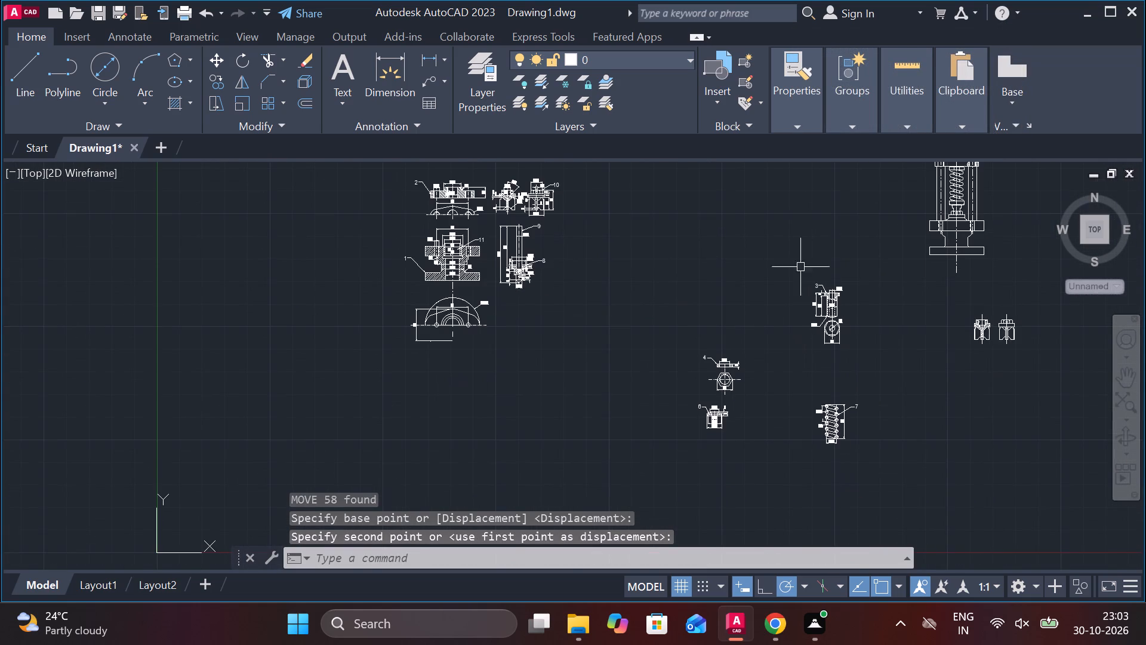
drag(780, 256, 793, 277)
click(871, 380)
key(m)
key(Return)
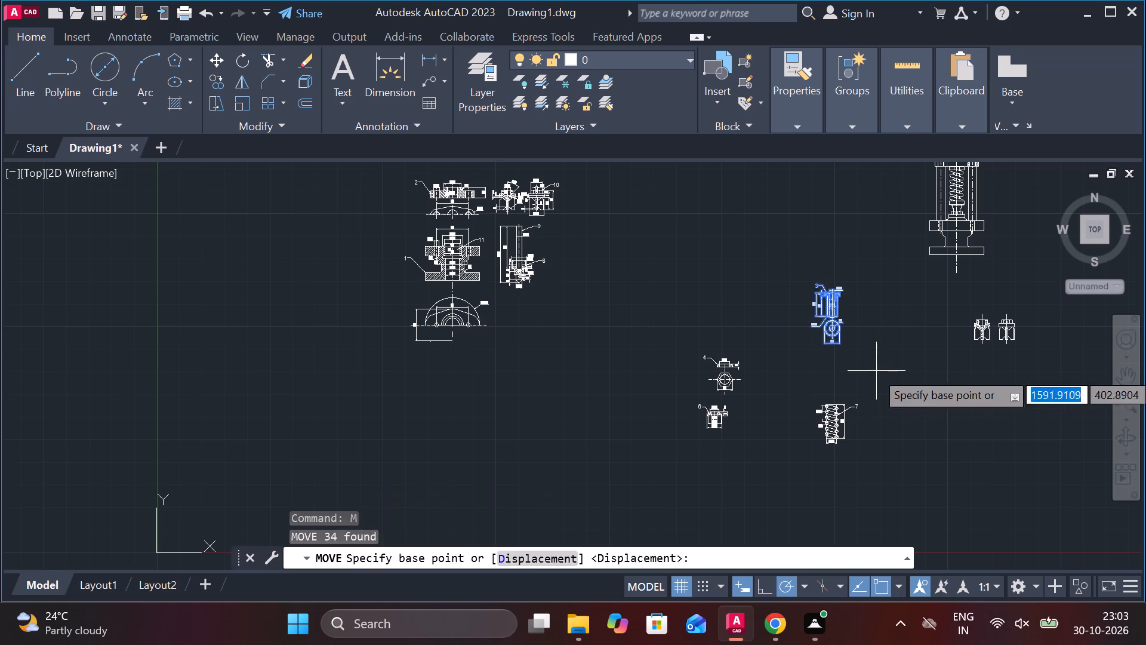
click(876, 371)
scroll(616, 315, up, 2)
middle_drag(614, 306, 698, 436)
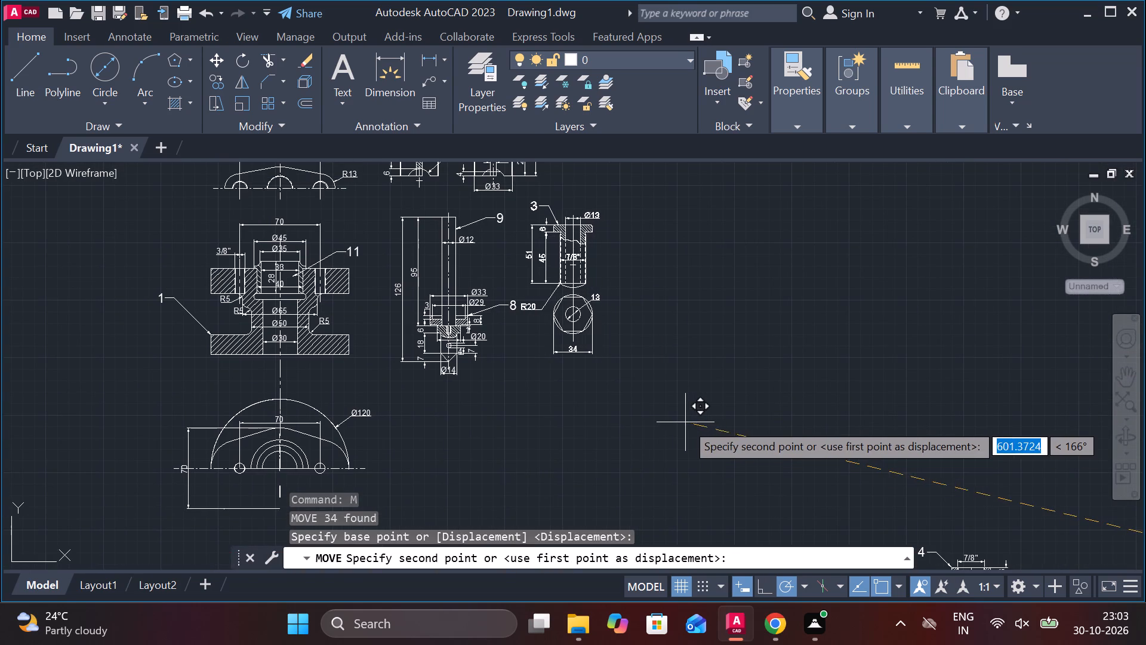
middle_drag(711, 395, 680, 465)
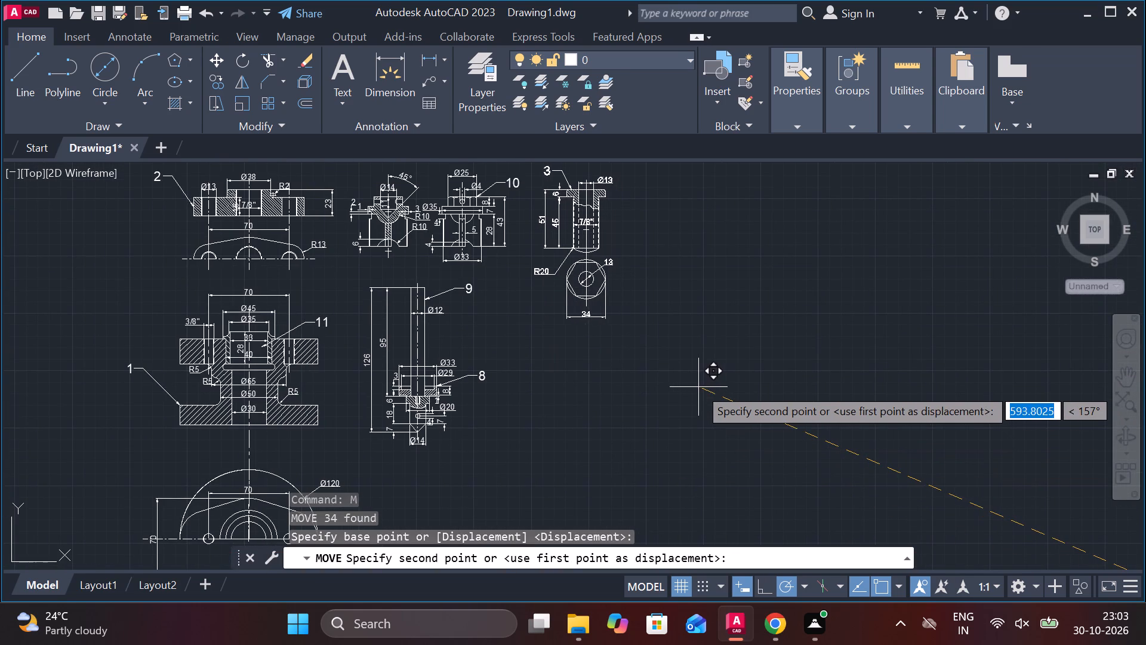
click(691, 385)
Move the dimensioned views of part 4 below part 3, just right of parts 8 and 9.
scroll(766, 386, down, 2)
middle_drag(815, 399, 765, 260)
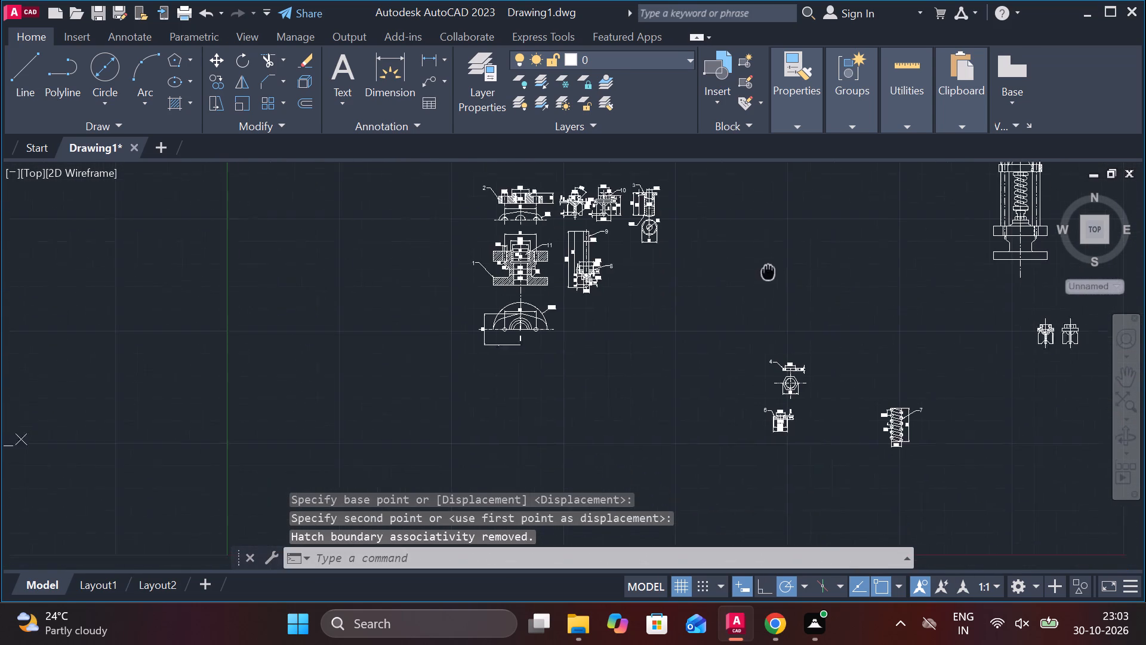
middle_drag(765, 260, 762, 238)
click(719, 286)
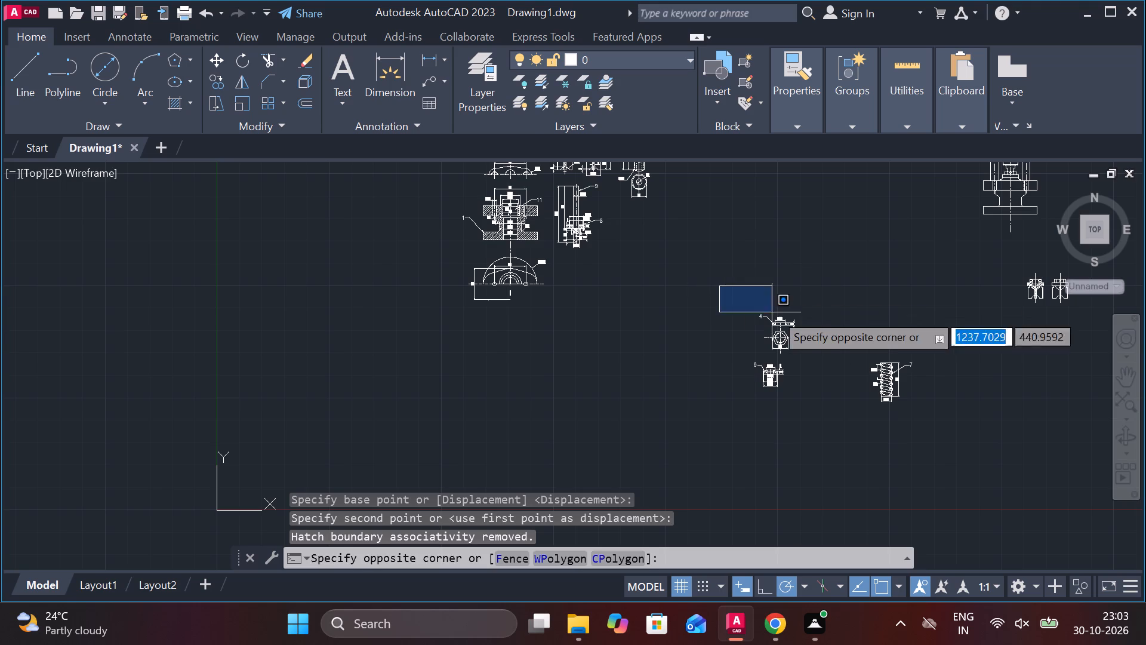
click(836, 355)
key(m)
key(Return)
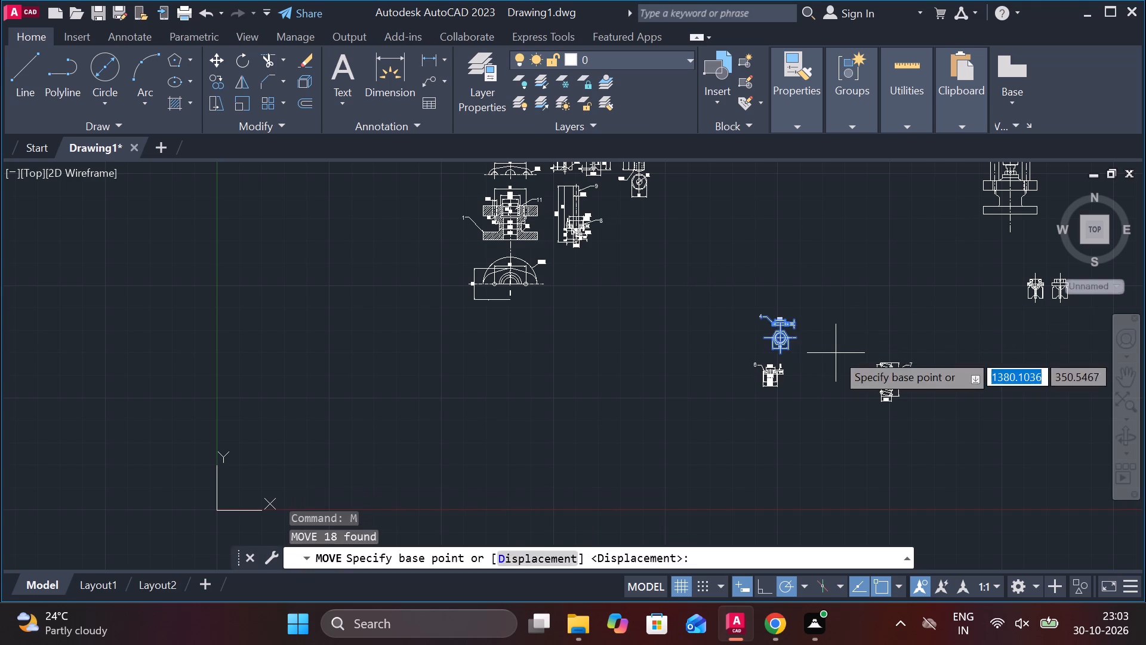
click(836, 353)
scroll(660, 240, up, 2)
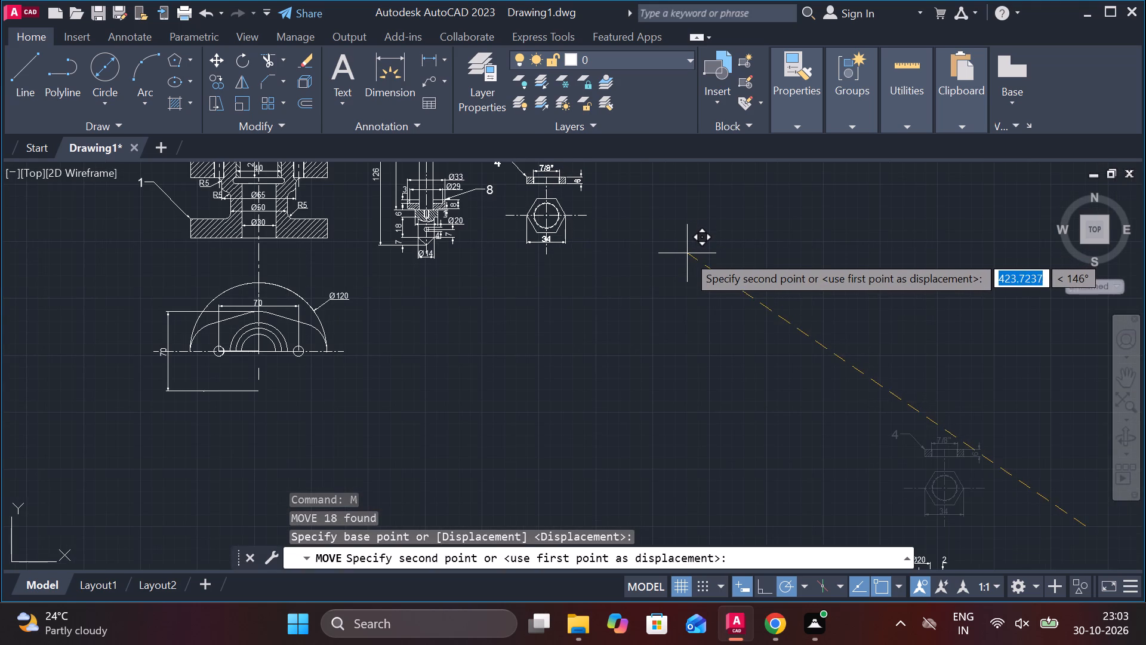
click(692, 256)
Move the dimensioned view of part 6 below parts 8 and 9, right of part 1's half plan view.
scroll(719, 276, down, 2)
middle_drag(845, 379, 830, 369)
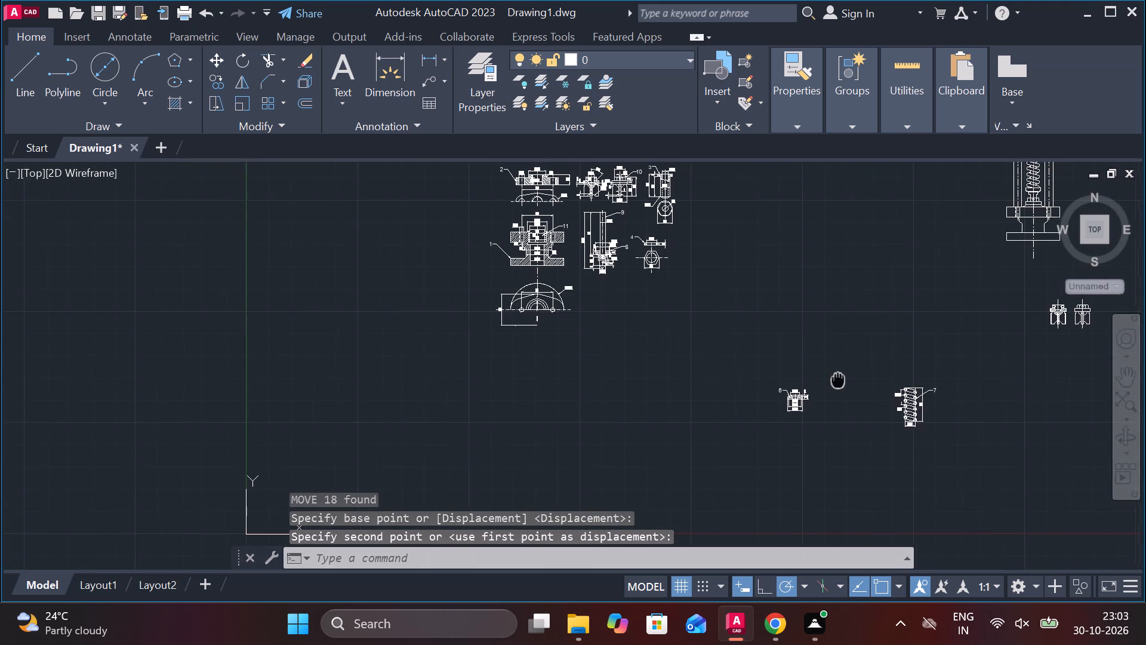
middle_drag(830, 369, 829, 364)
click(746, 334)
click(838, 472)
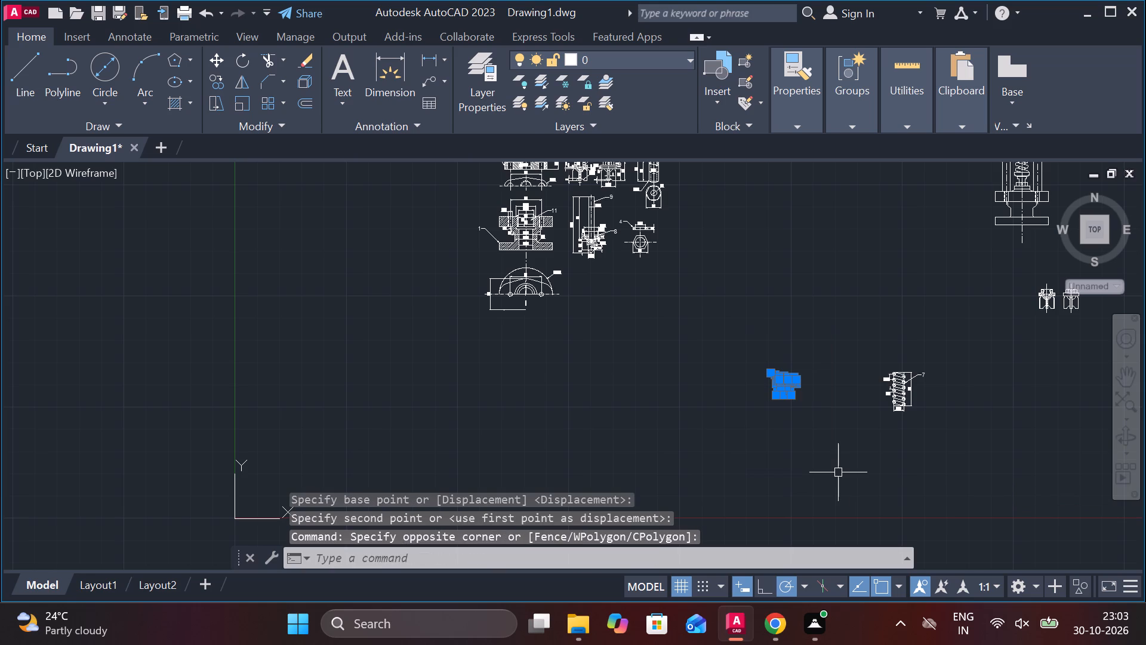
key(m)
key(Return)
click(839, 413)
scroll(630, 300, up, 2)
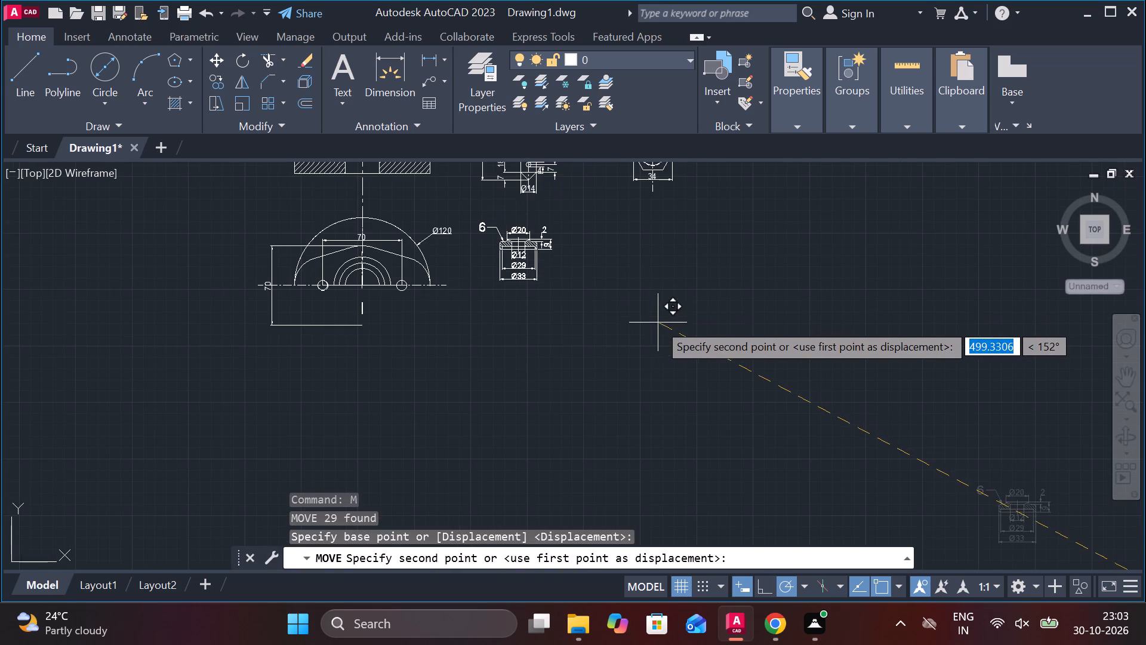
click(658, 322)
Move the dimensioned spring, part 7, below part 4 and right of part 6.
scroll(714, 331, down, 1)
middle_drag(811, 390, 641, 326)
drag(822, 314, 860, 358)
click(1041, 505)
key(m)
key(Return)
click(1010, 420)
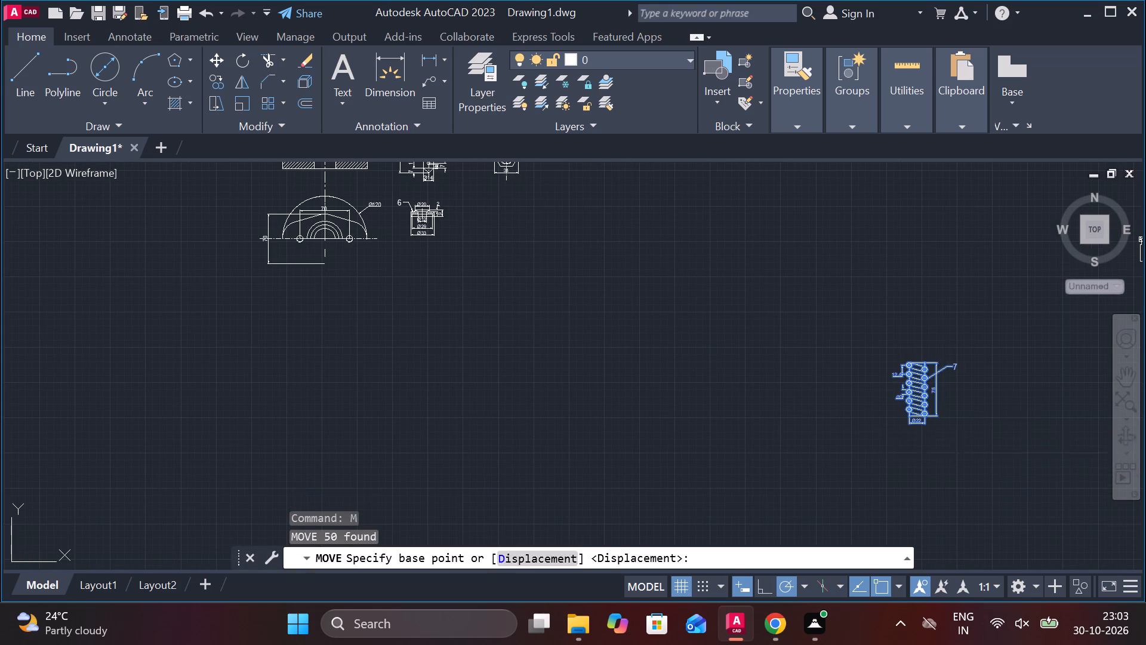
middle_drag(723, 303, 776, 474)
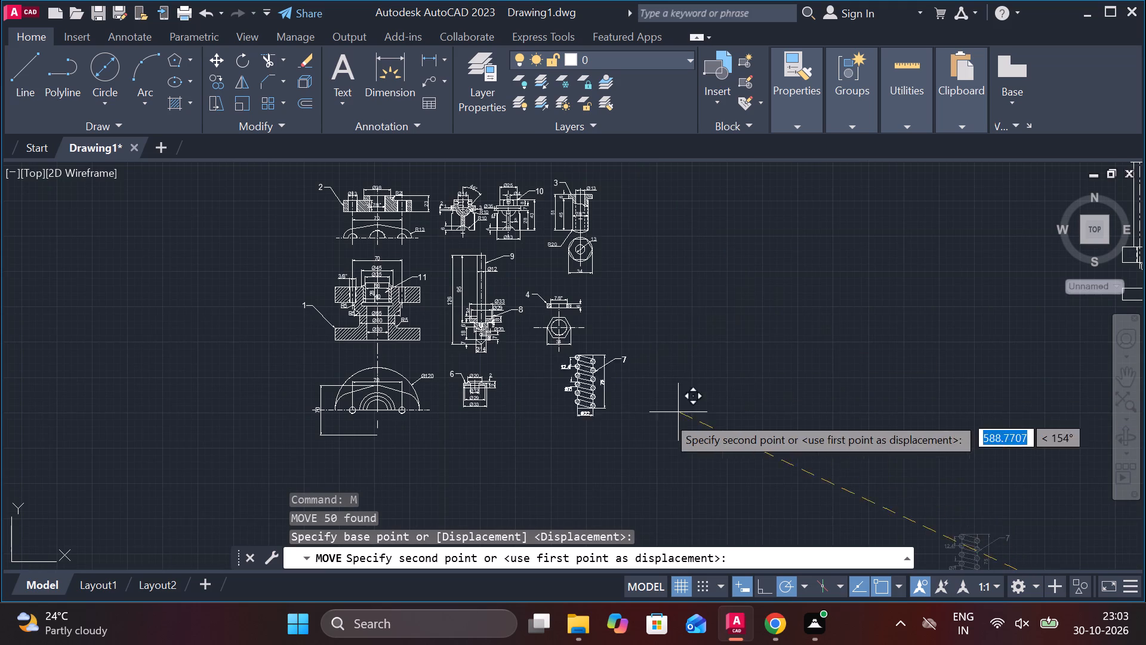
scroll(643, 416, up, 1)
click(625, 429)
Erase the two leftover undimensioned small views below the assembly.
scroll(744, 425, down, 2)
middle_drag(779, 422, 637, 398)
click(848, 366)
click(1022, 440)
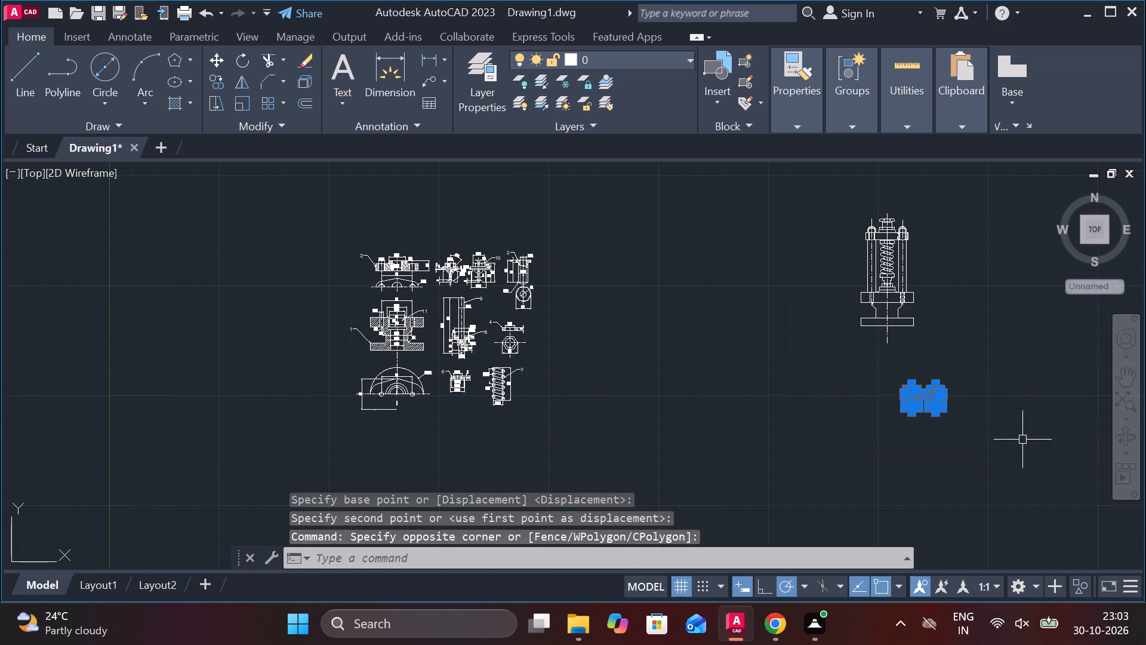
text(e)
key(space)
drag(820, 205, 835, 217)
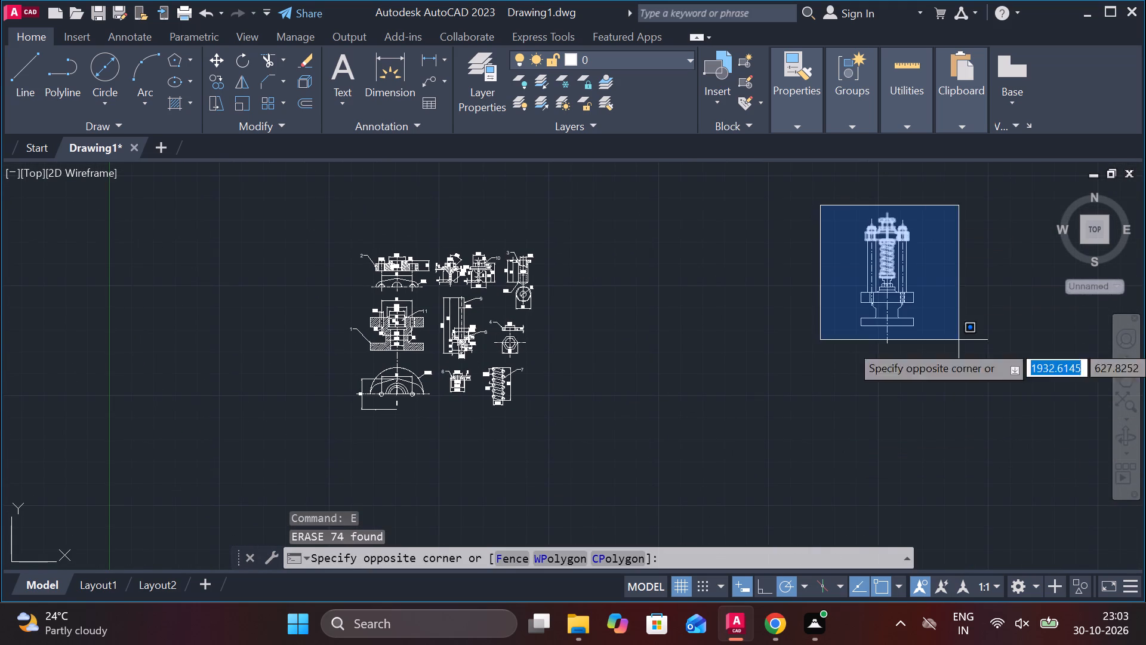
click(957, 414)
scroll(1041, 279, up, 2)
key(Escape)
Add a horizontal linear dimension across the assembly's bottom base flange and prefix its text with the diameter symbol.
scroll(670, 360, up, 1)
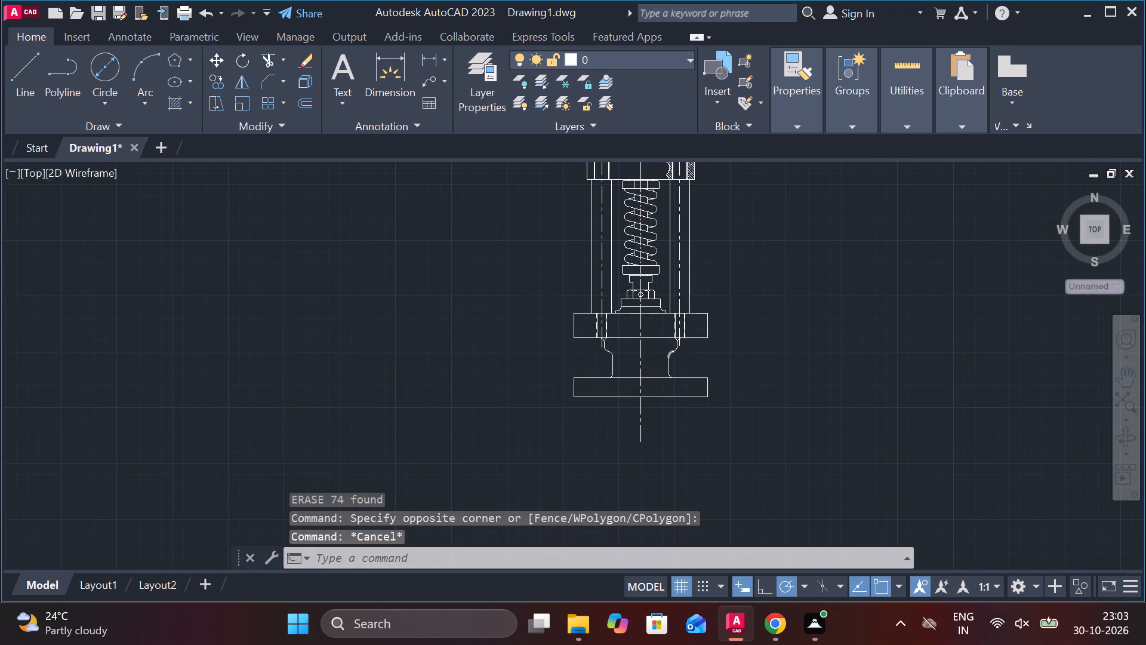
middle_drag(596, 428, 586, 358)
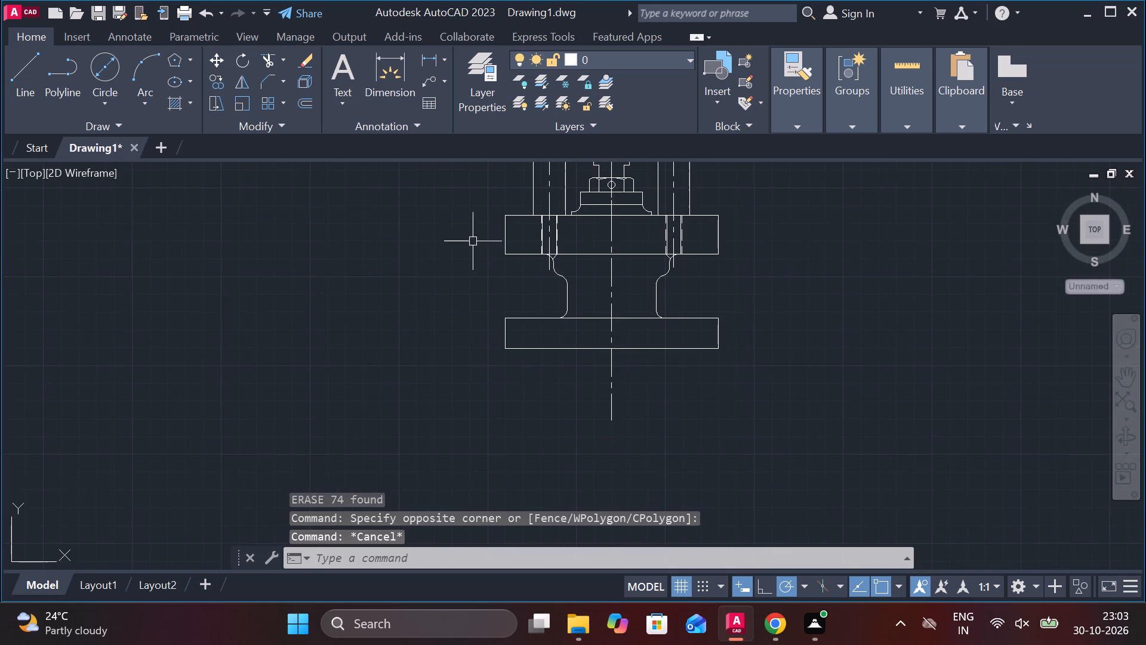
click(426, 68)
click(508, 355)
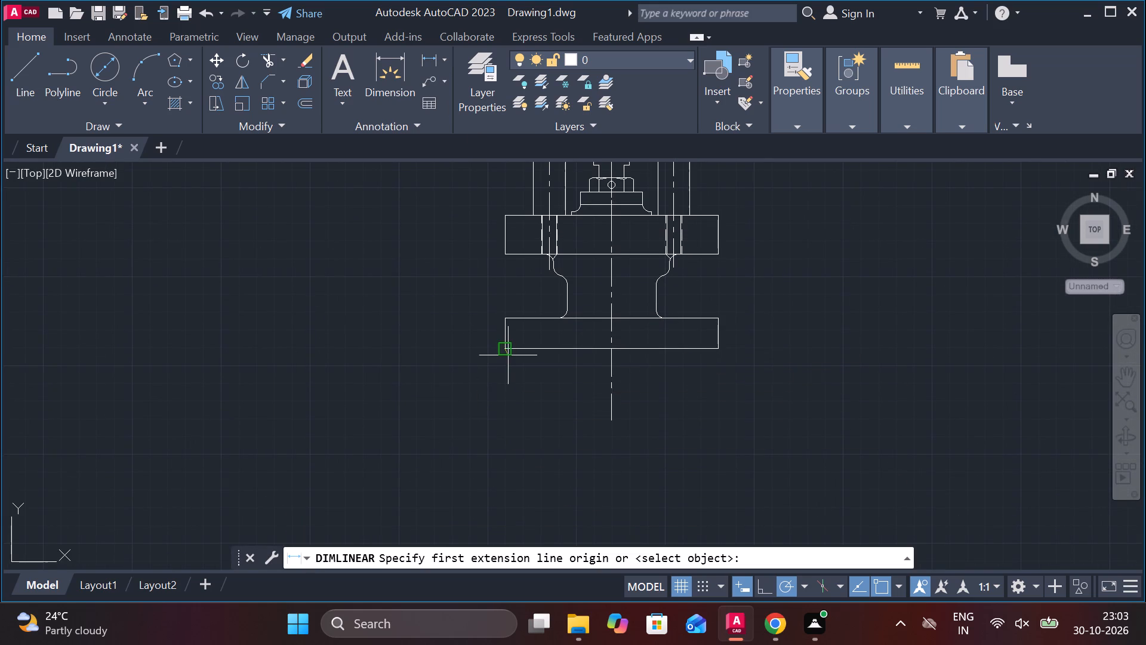
click(731, 355)
click(693, 396)
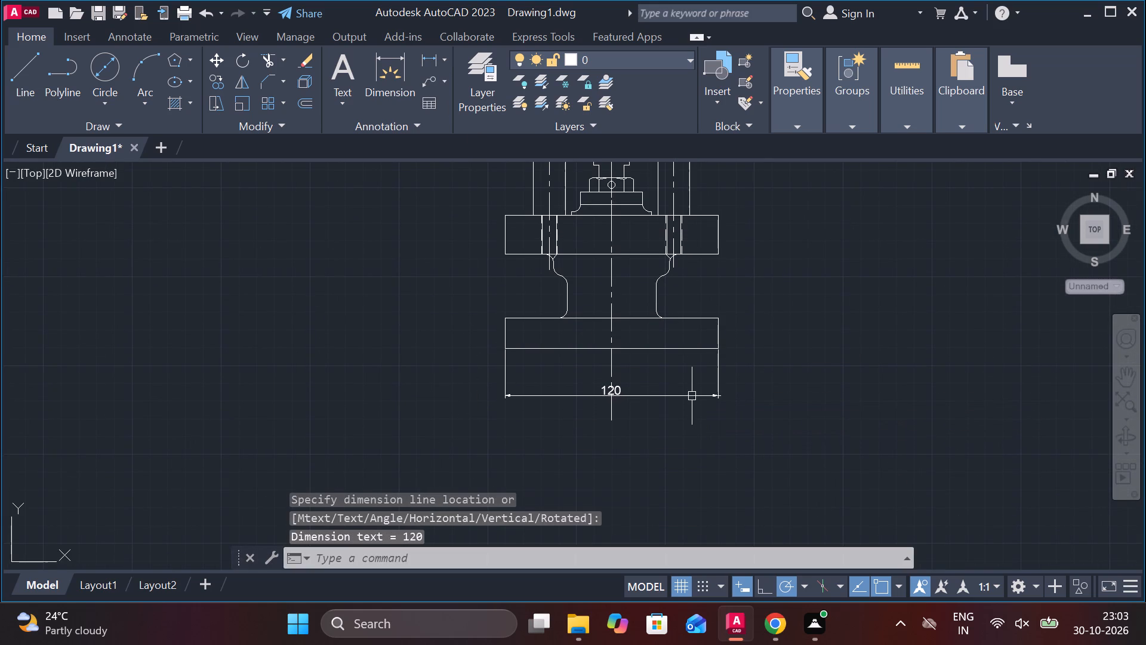
double_click(617, 391)
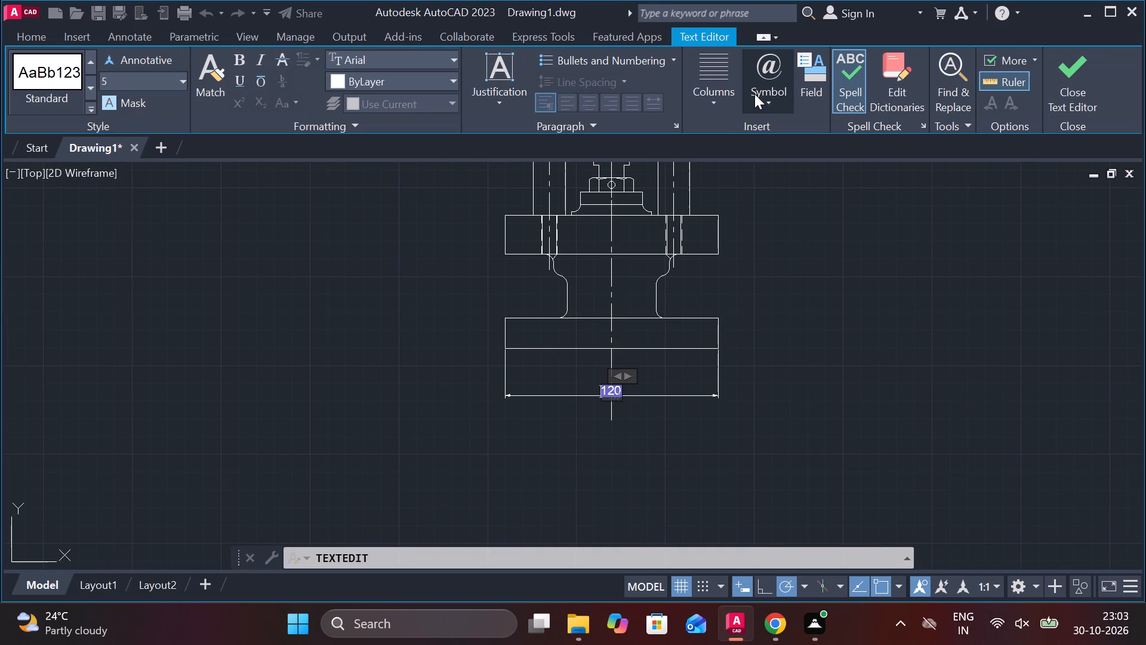
click(768, 101)
click(797, 173)
click(1067, 78)
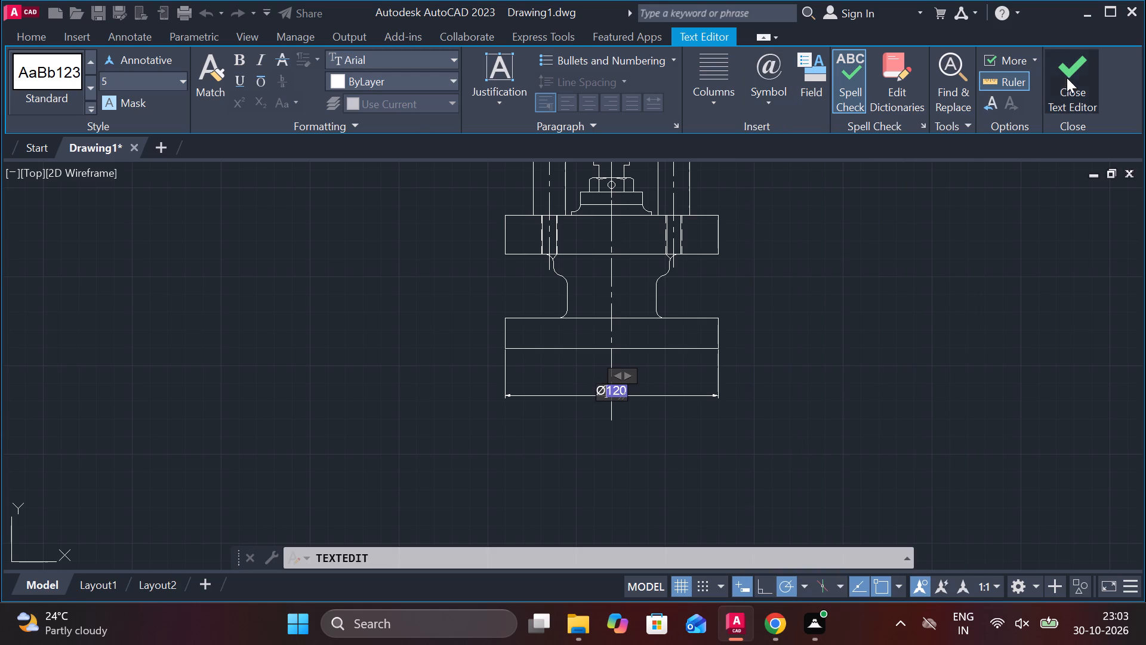
Dimension the lower body's overall height vertically on its left side, from the upper flange's top edge to the base flange's bottom edge.
click(432, 66)
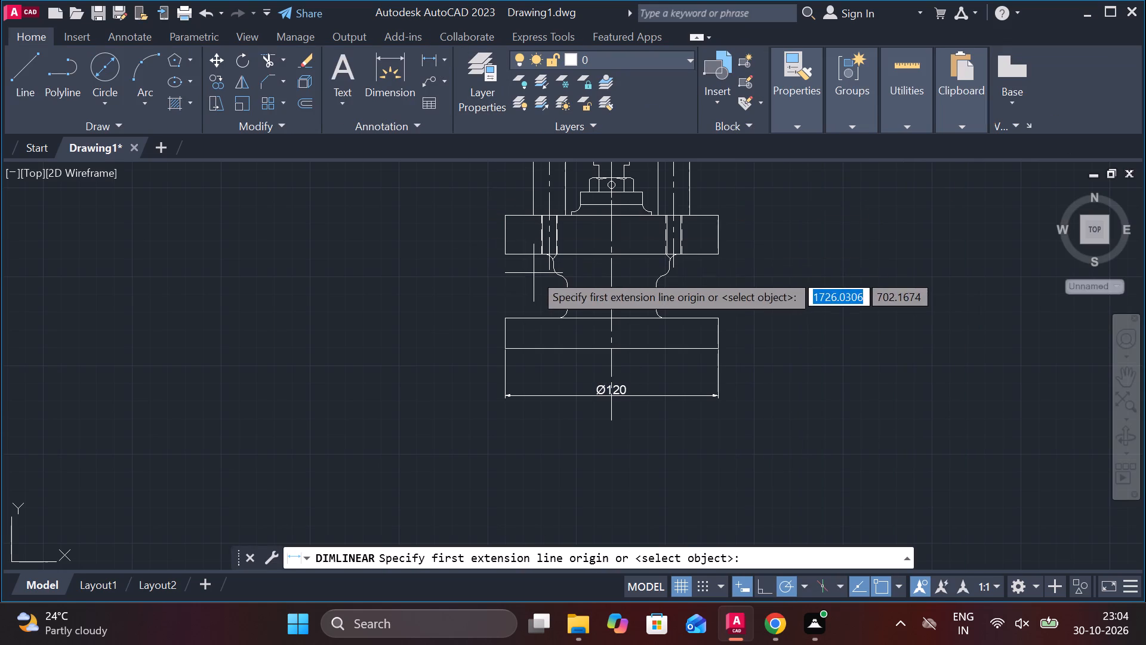
scroll(537, 273, up, 2)
middle_drag(518, 319, 563, 286)
middle_click(492, 262)
scroll(492, 262, down, 1)
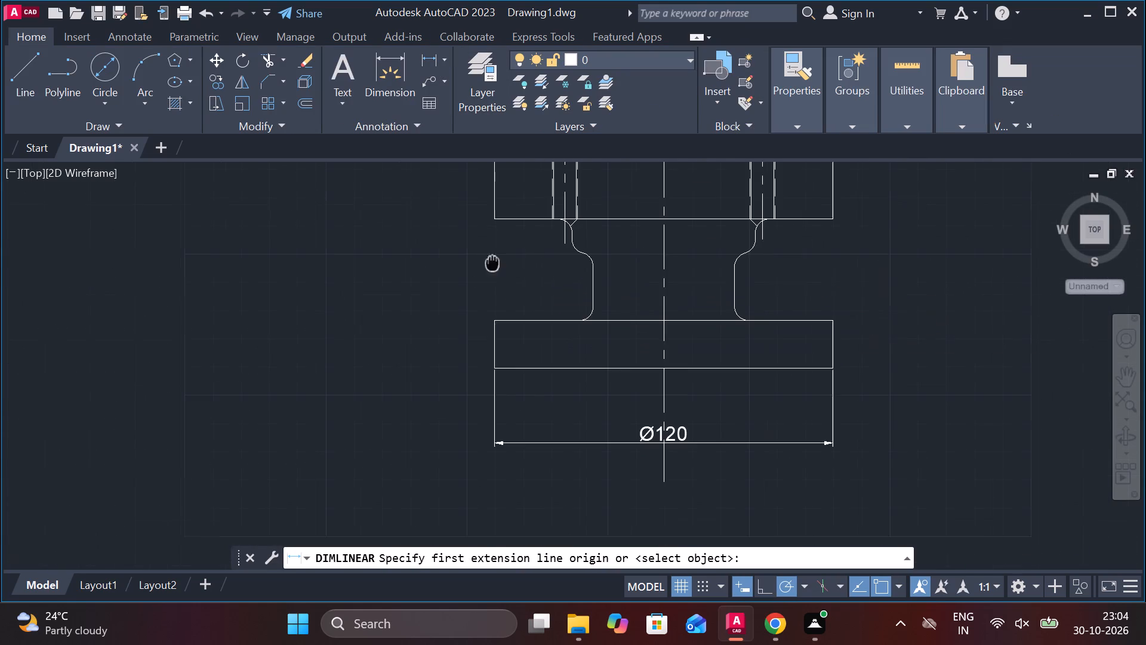
middle_drag(485, 161, 495, 211)
middle_drag(488, 195, 491, 246)
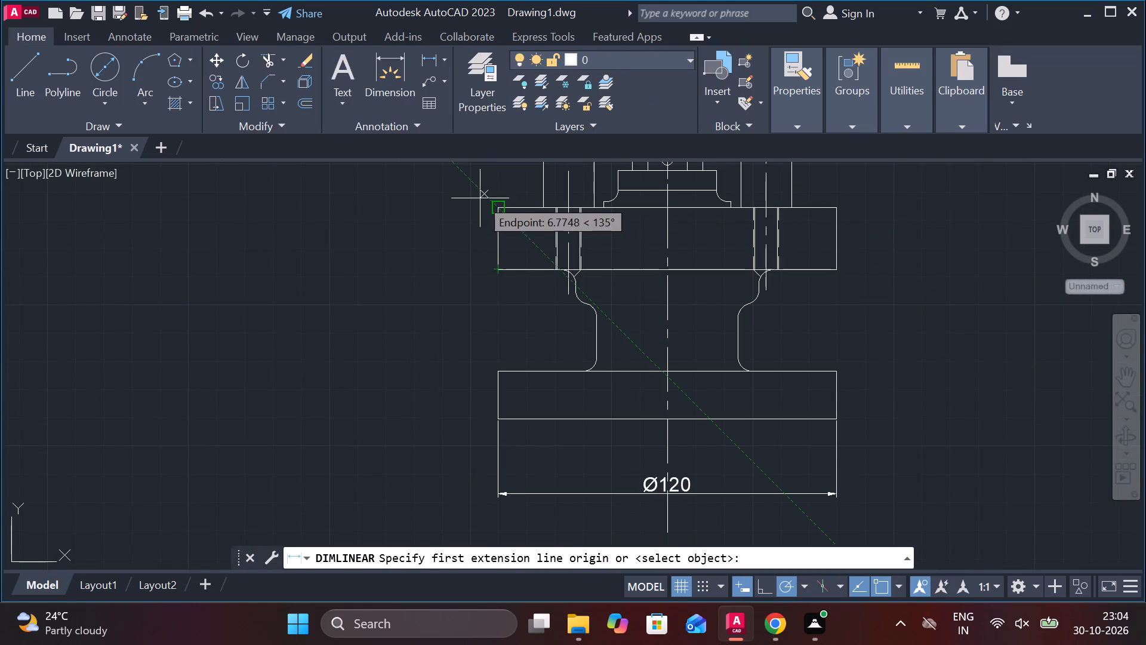
click(487, 203)
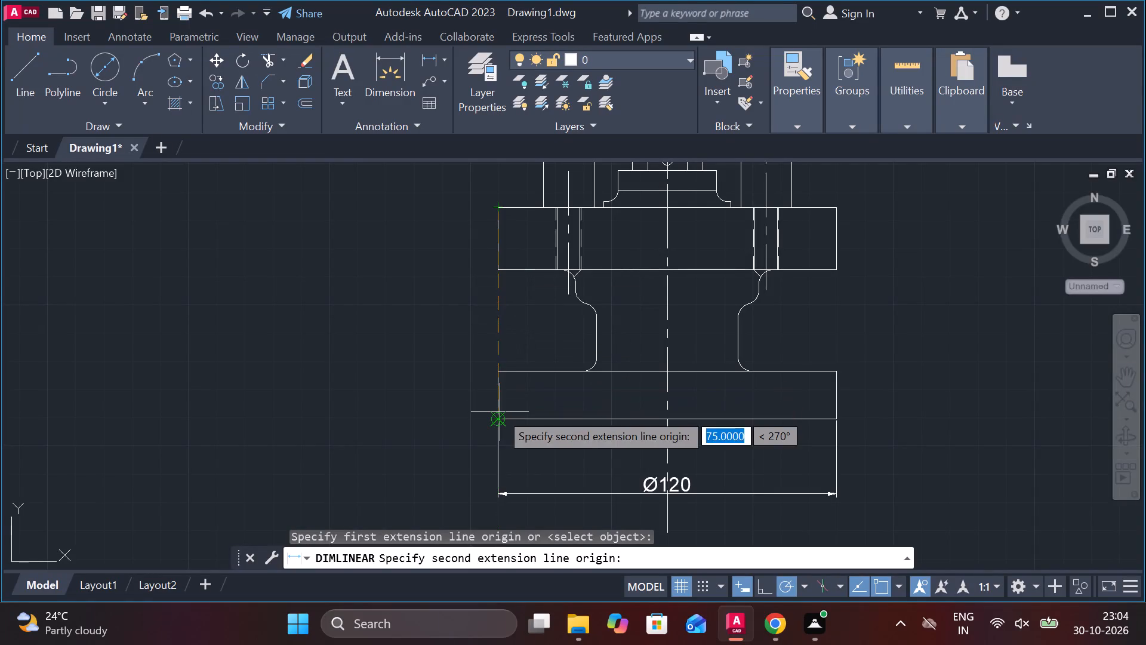
click(500, 412)
click(370, 392)
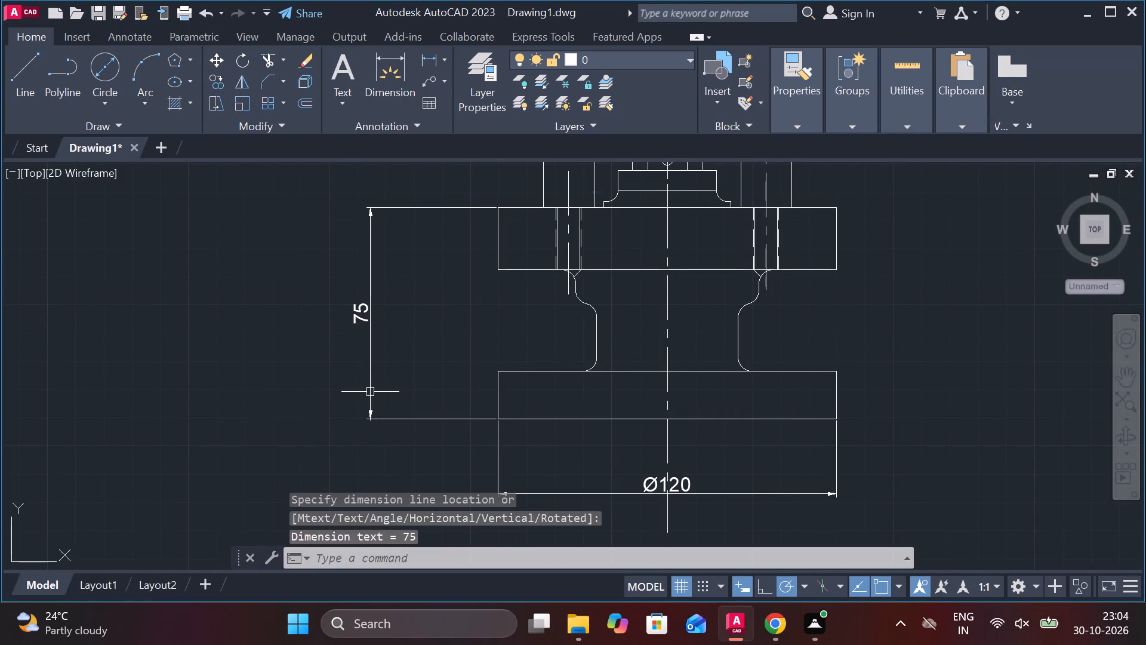
Add vertical dimensions for the upper flange thickness, base flange thickness and the gap between them, inside the overall height dimension.
key(space)
click(497, 213)
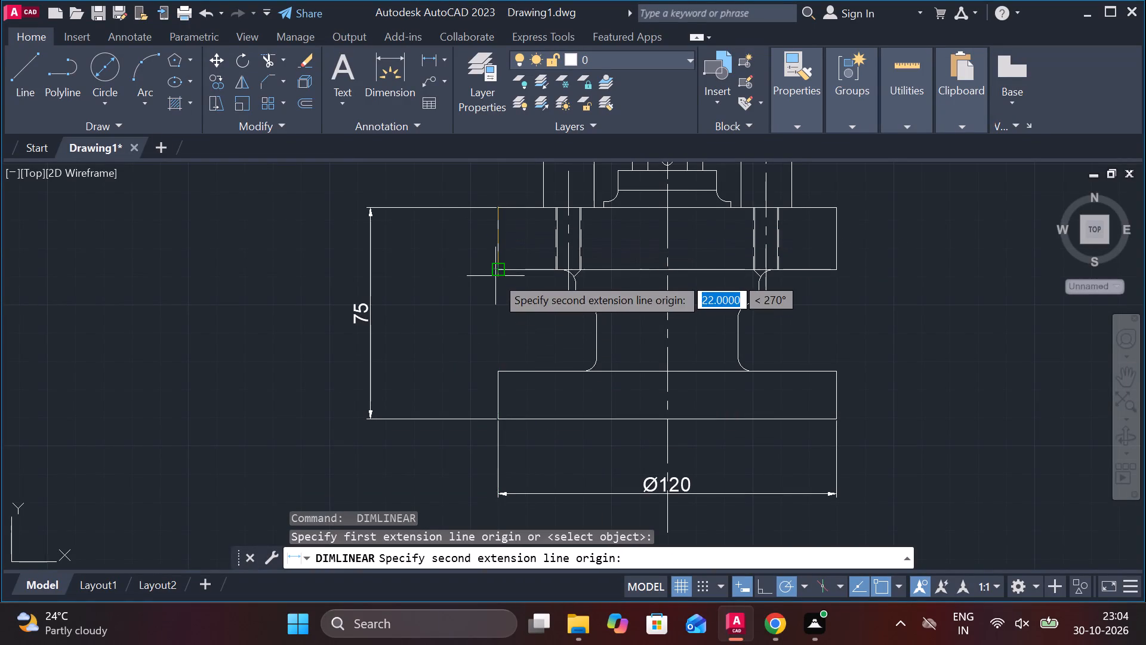
click(495, 275)
click(451, 284)
key(space)
click(499, 370)
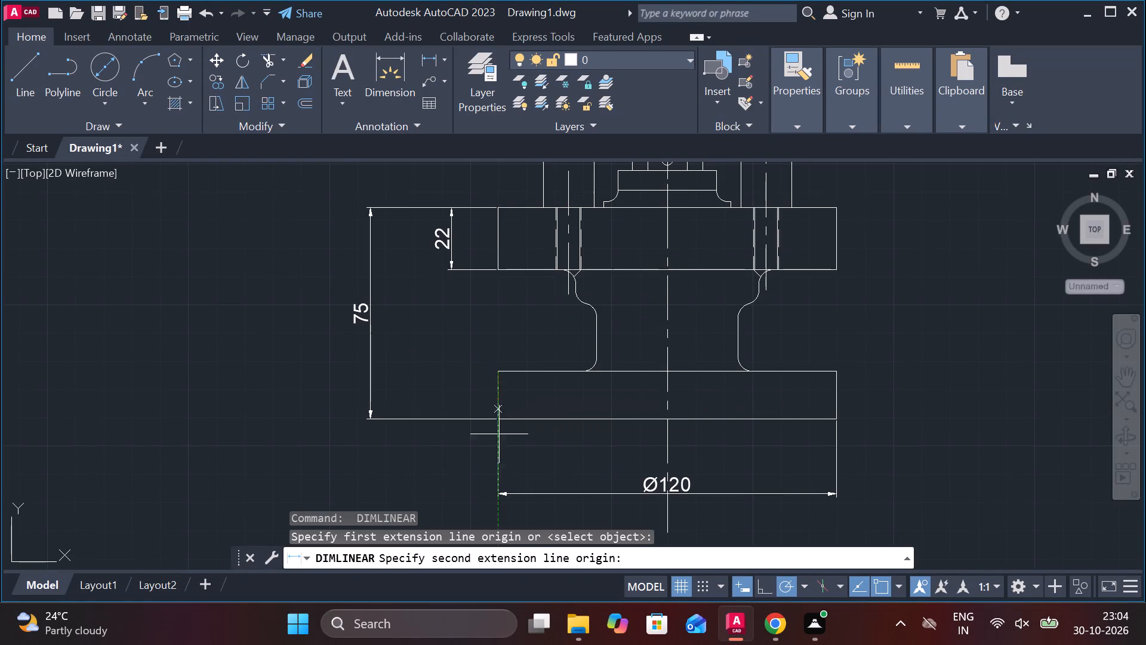
click(498, 420)
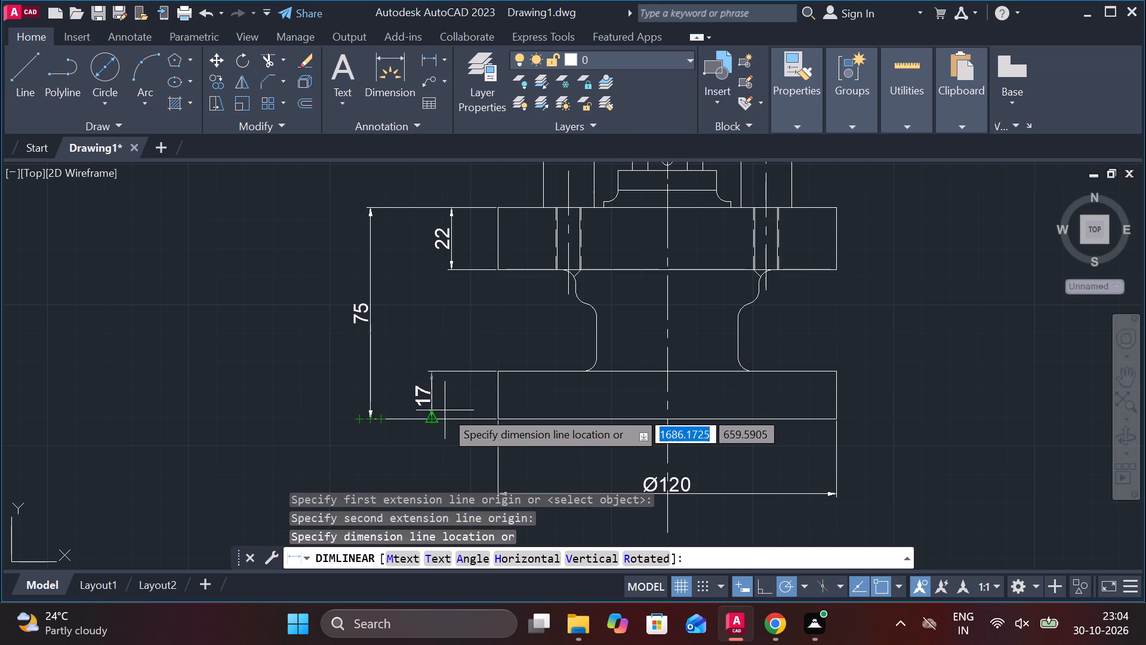
click(445, 410)
key(space)
click(498, 273)
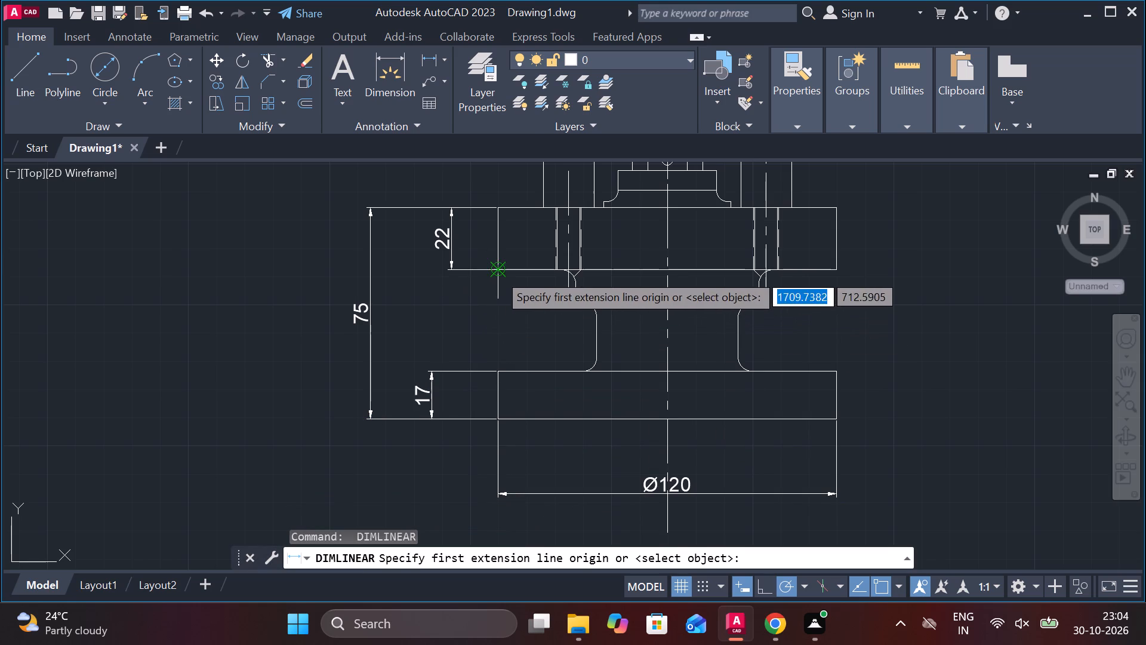
click(497, 368)
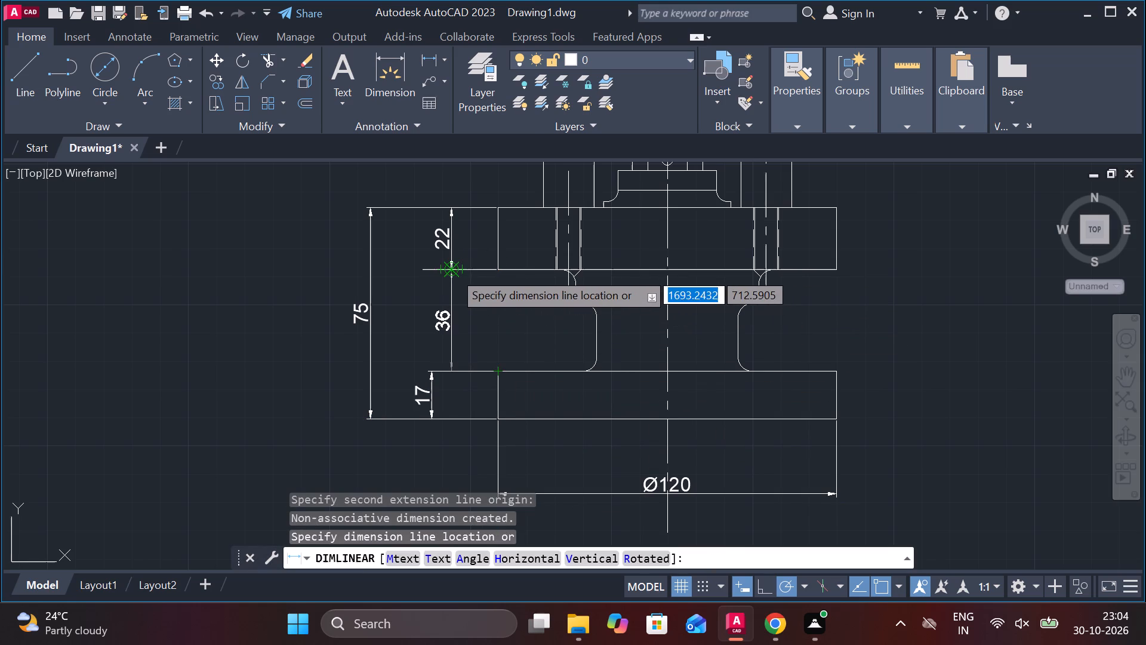
click(453, 271)
Add a horizontal linear dimension across the lower body's neck between the two flanges and prefix its text with the diameter symbol.
middle_drag(577, 340, 406, 303)
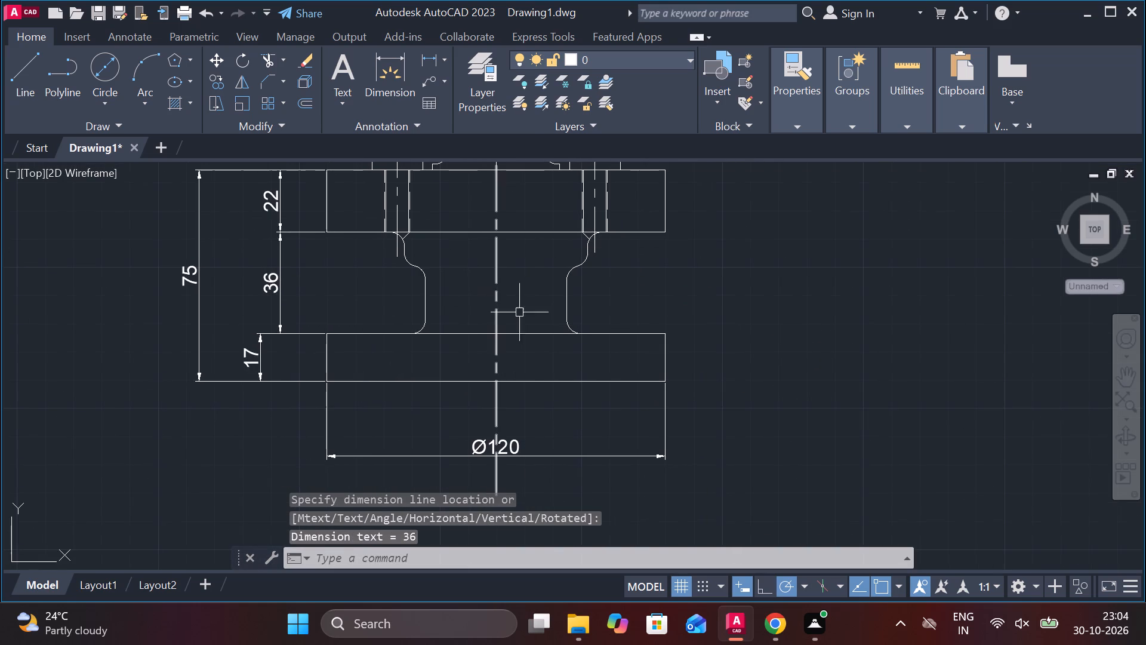
key(space)
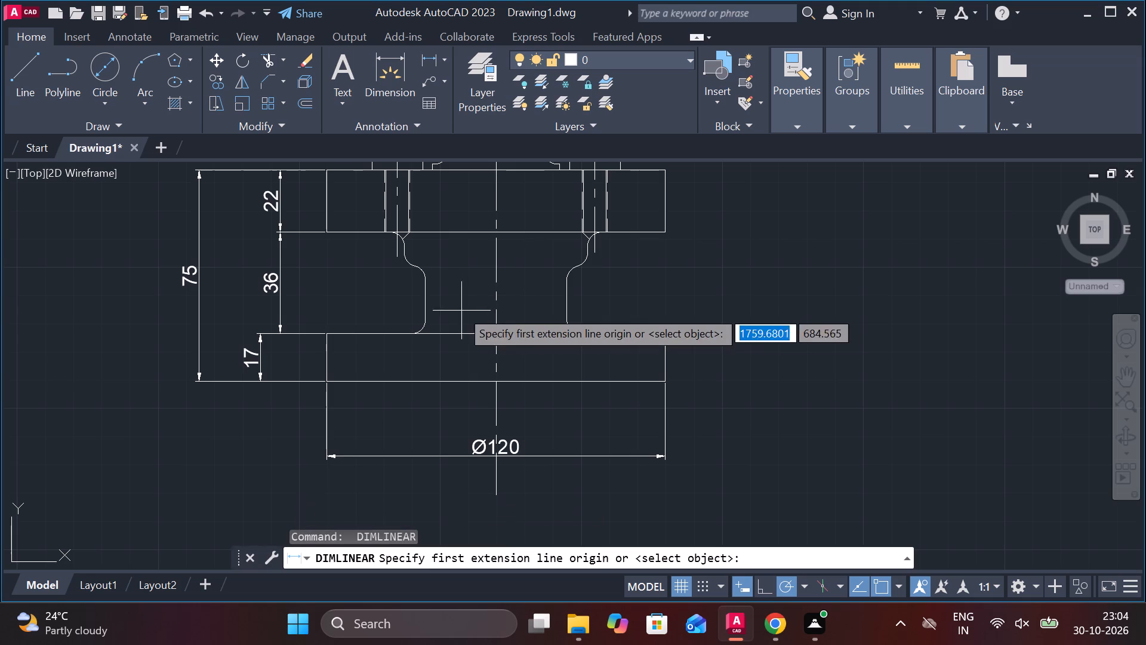
click(435, 308)
click(558, 303)
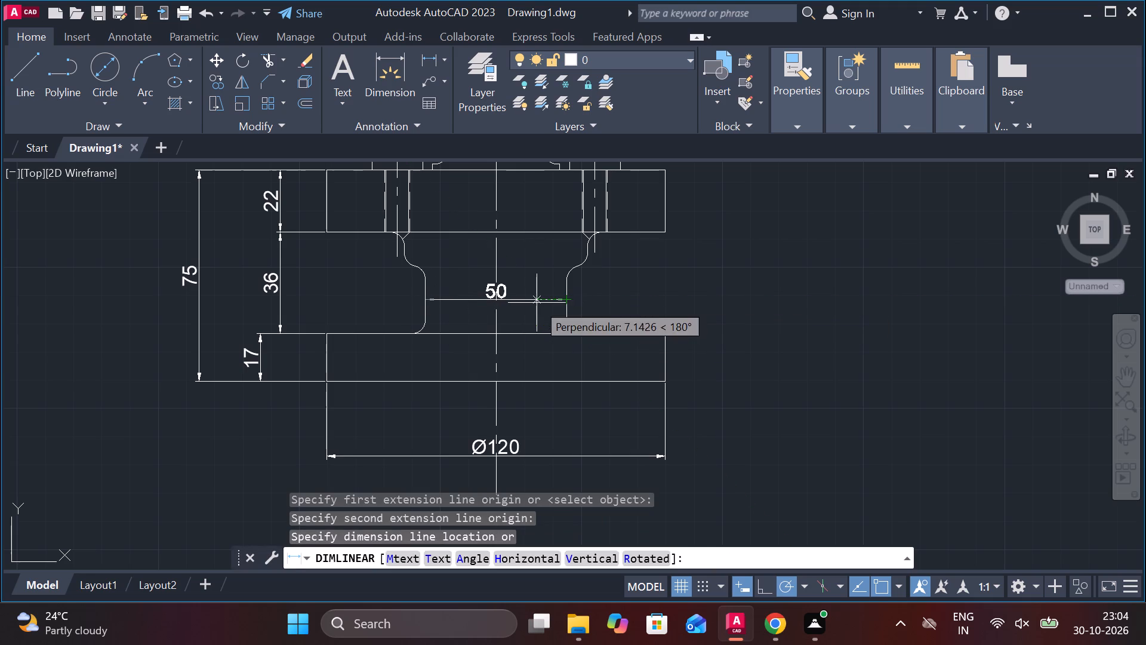
click(535, 303)
double_click(499, 293)
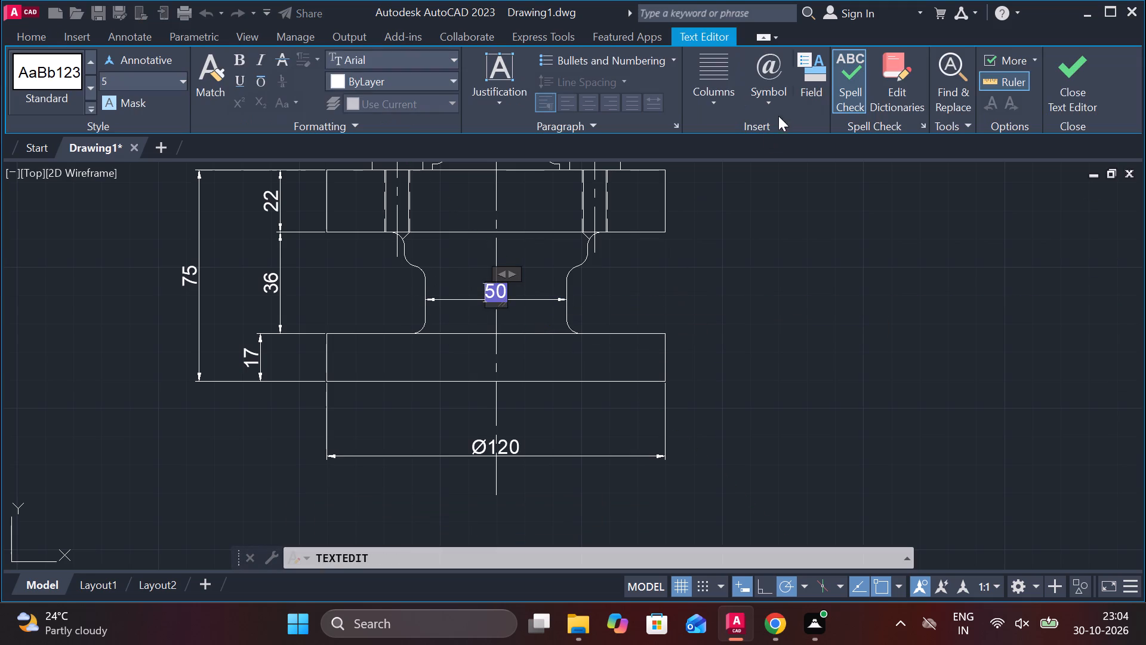
click(778, 102)
click(803, 173)
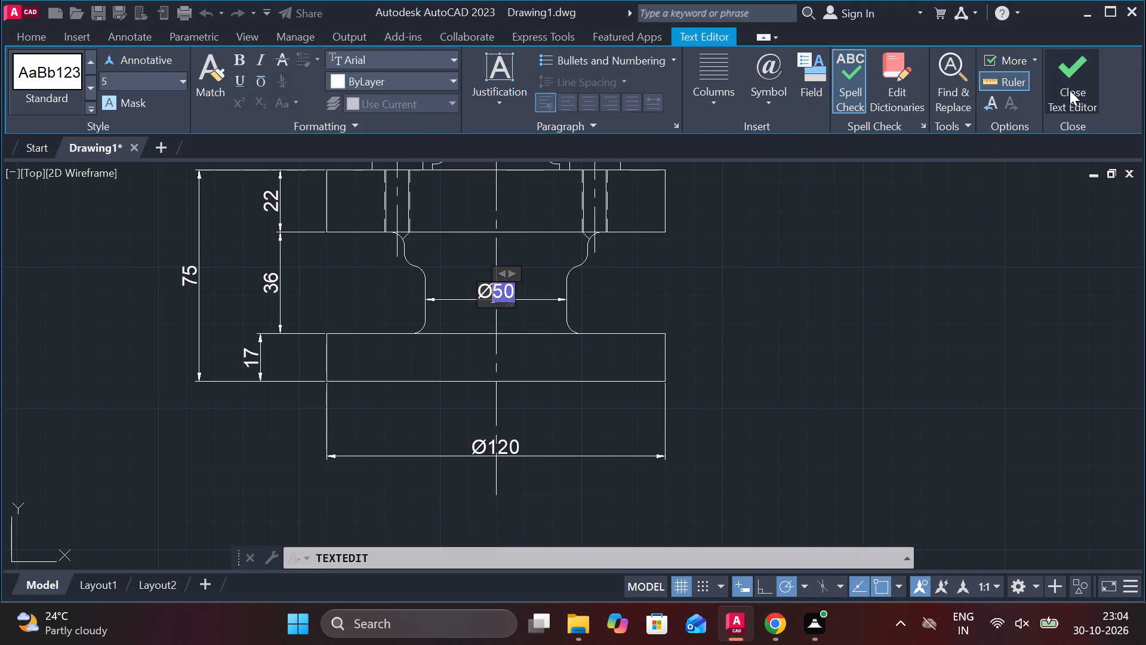
click(1070, 90)
Add a horizontal linear dimension between the inner lines of the upper flange's right-hand threaded stud hole.
scroll(611, 300, up, 1)
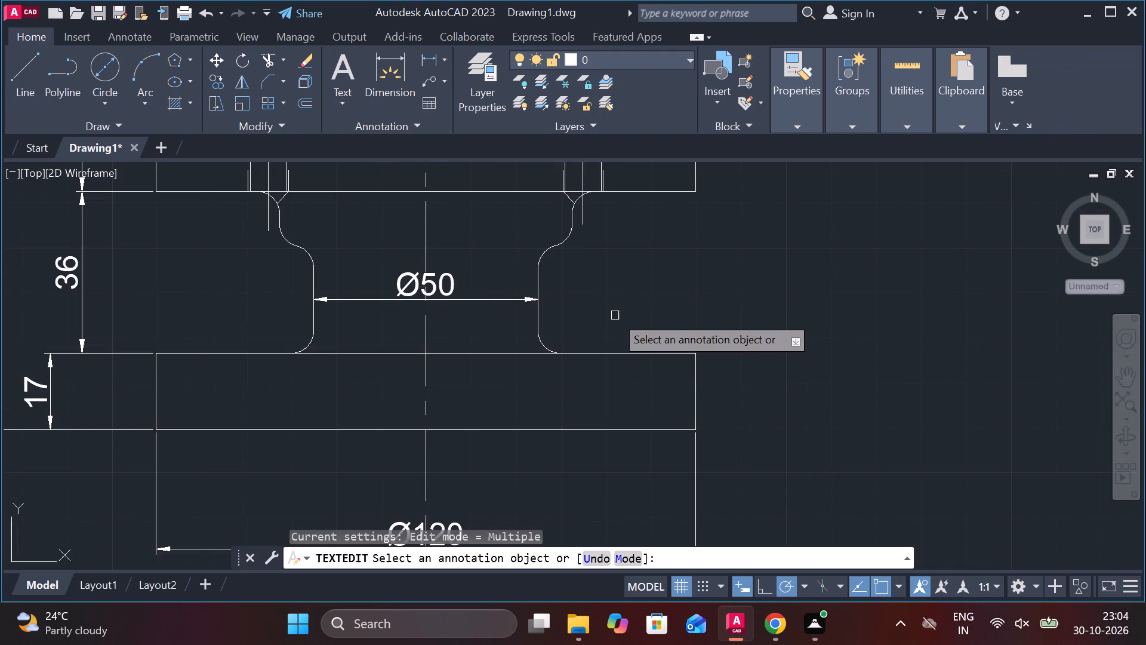
middle_drag(629, 324, 621, 477)
scroll(618, 296, up, 1)
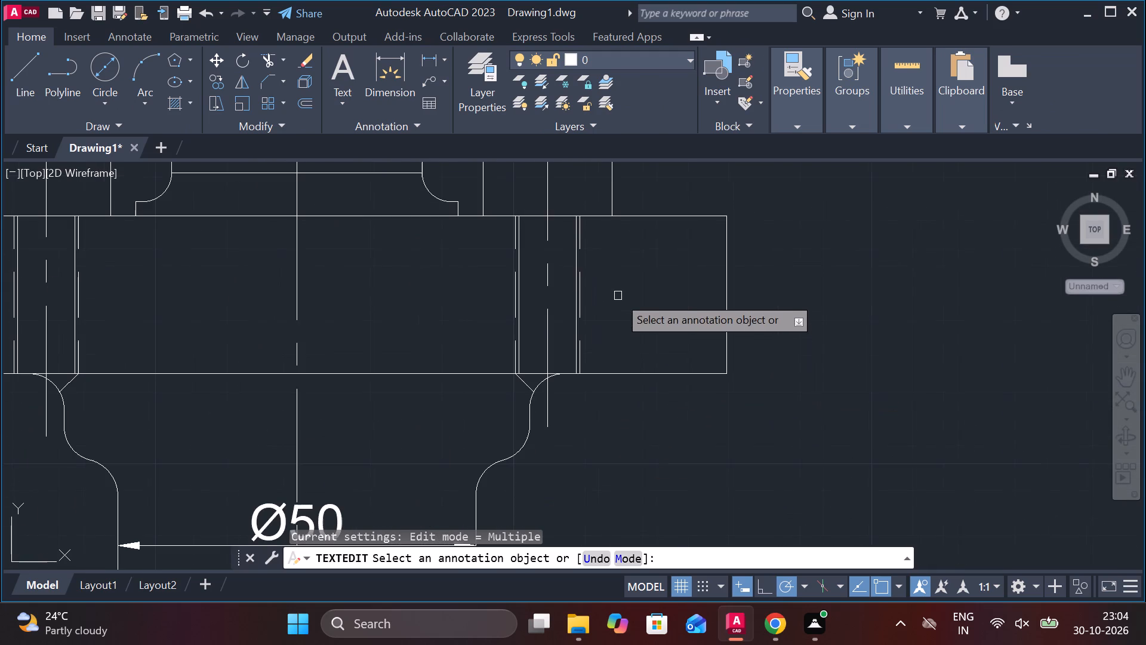
click(432, 60)
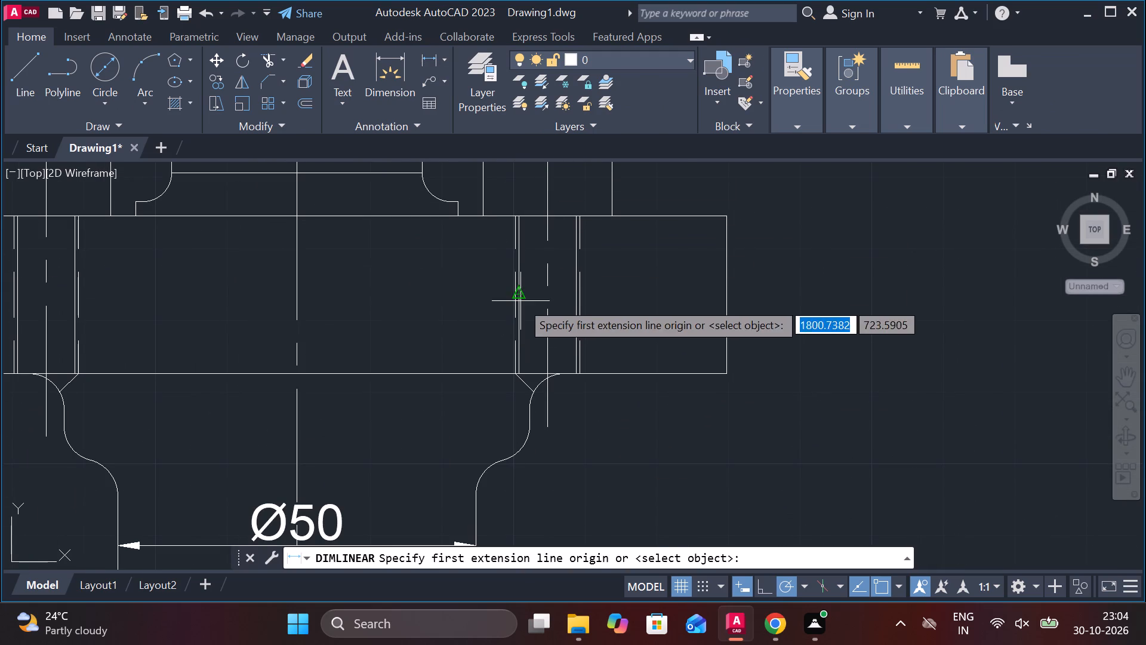
click(520, 301)
key(Escape)
scroll(524, 293, up, 1)
key(space)
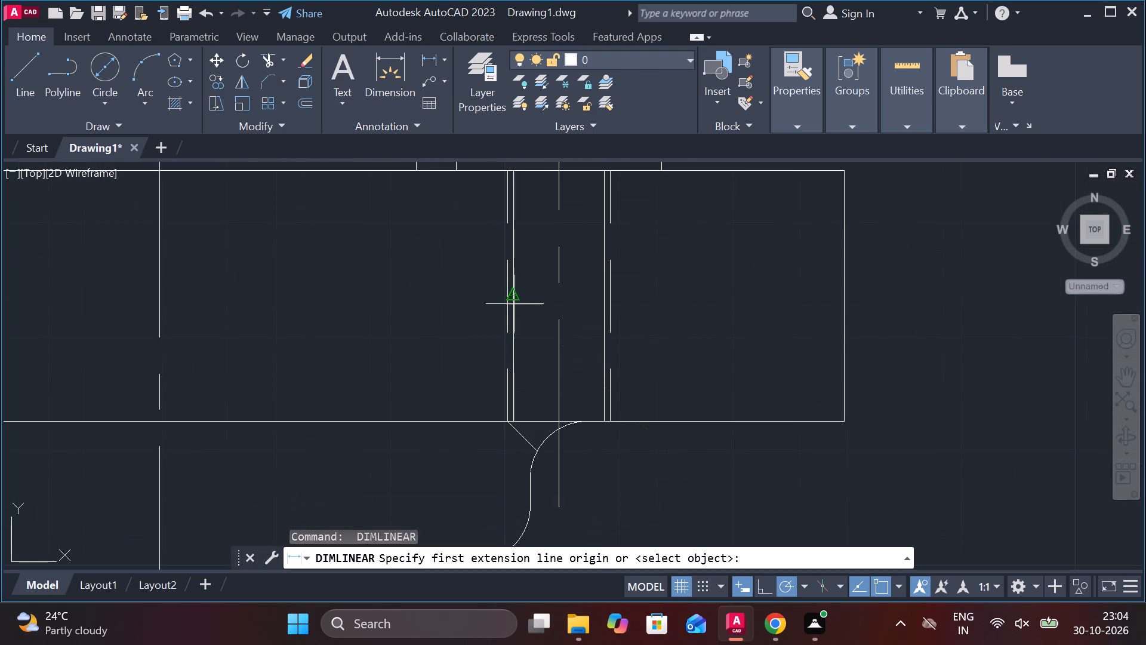
click(515, 304)
click(602, 300)
click(691, 288)
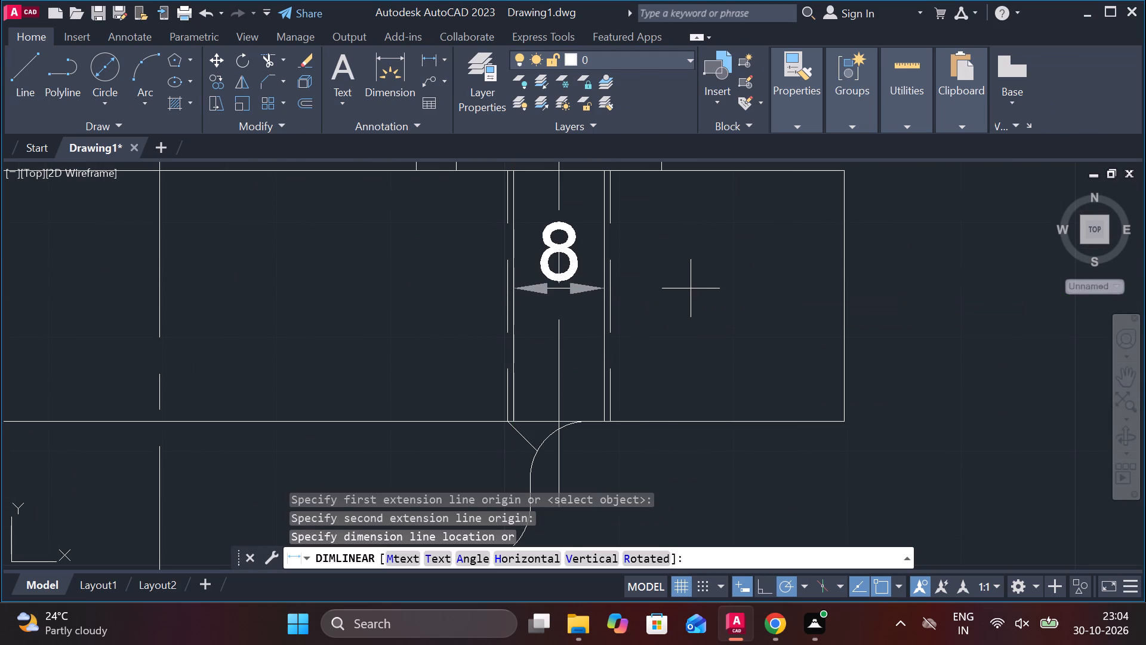
click(585, 266)
key(Escape)
Move the stud hole dimension's text out of the hole to the clear area on its right, inside the flange.
click(572, 260)
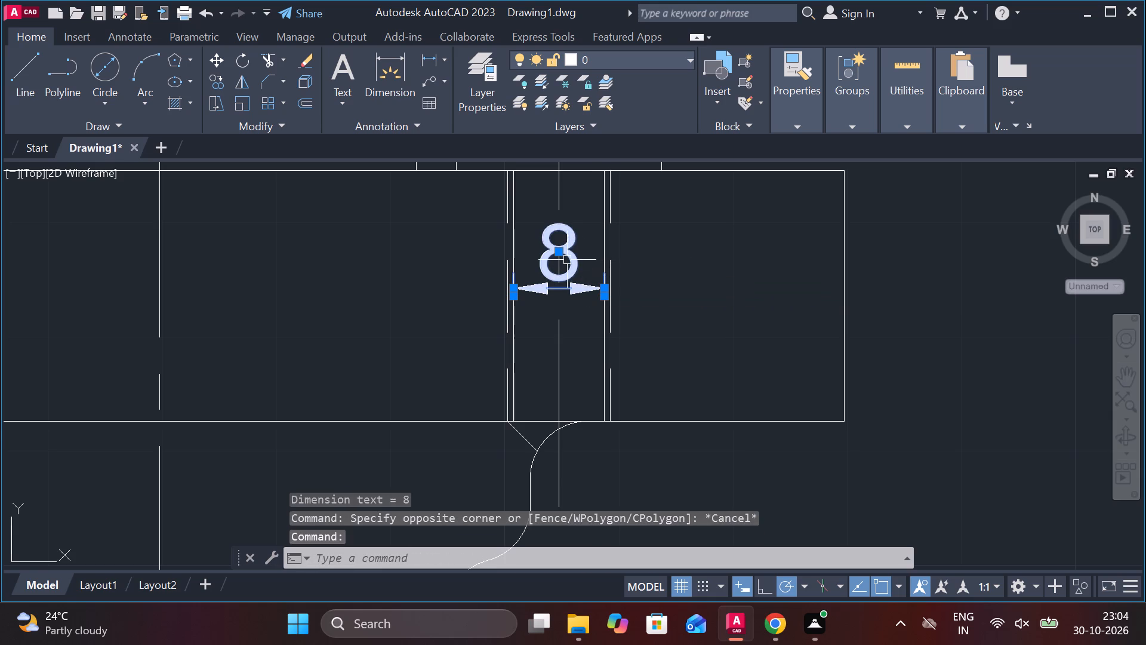
click(558, 250)
click(677, 275)
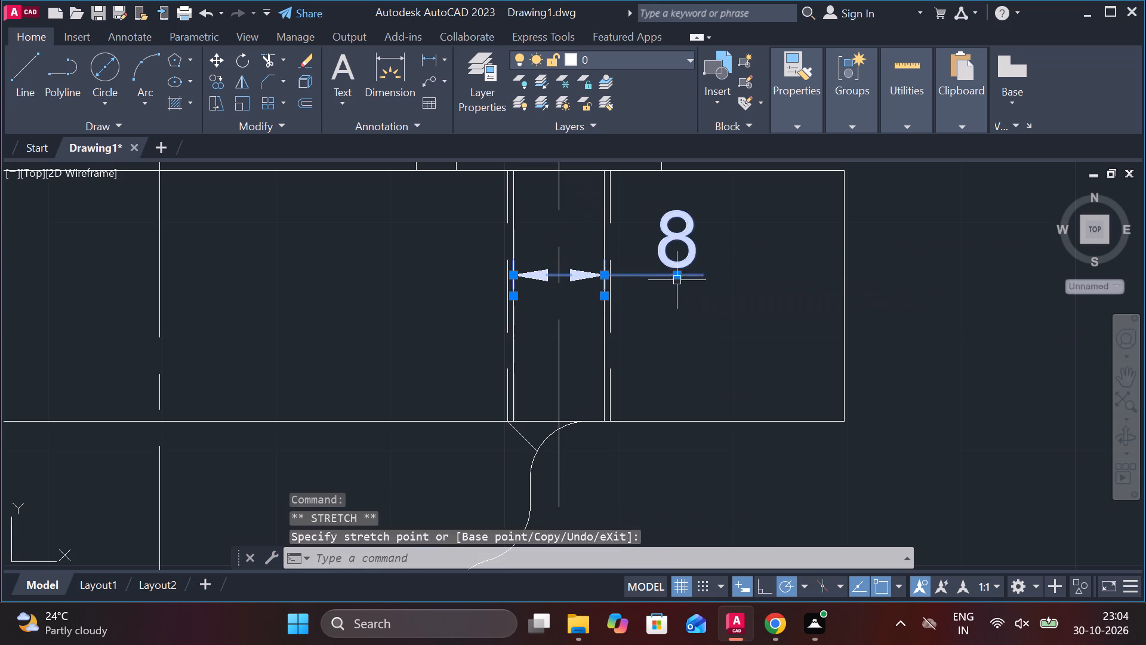
key(Escape)
Replace the stud hole dimension's text with 3/8", keeping the fraction unstacked.
double_click(678, 252)
key(Escape)
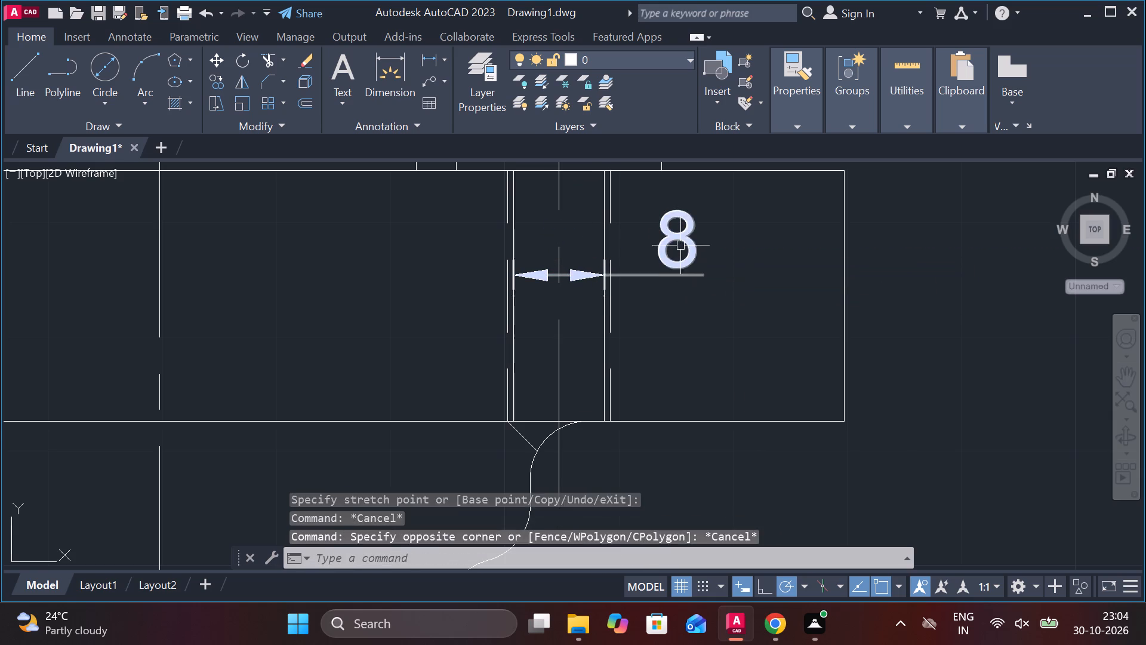
double_click(680, 245)
key(Right)
key(BackSpace)
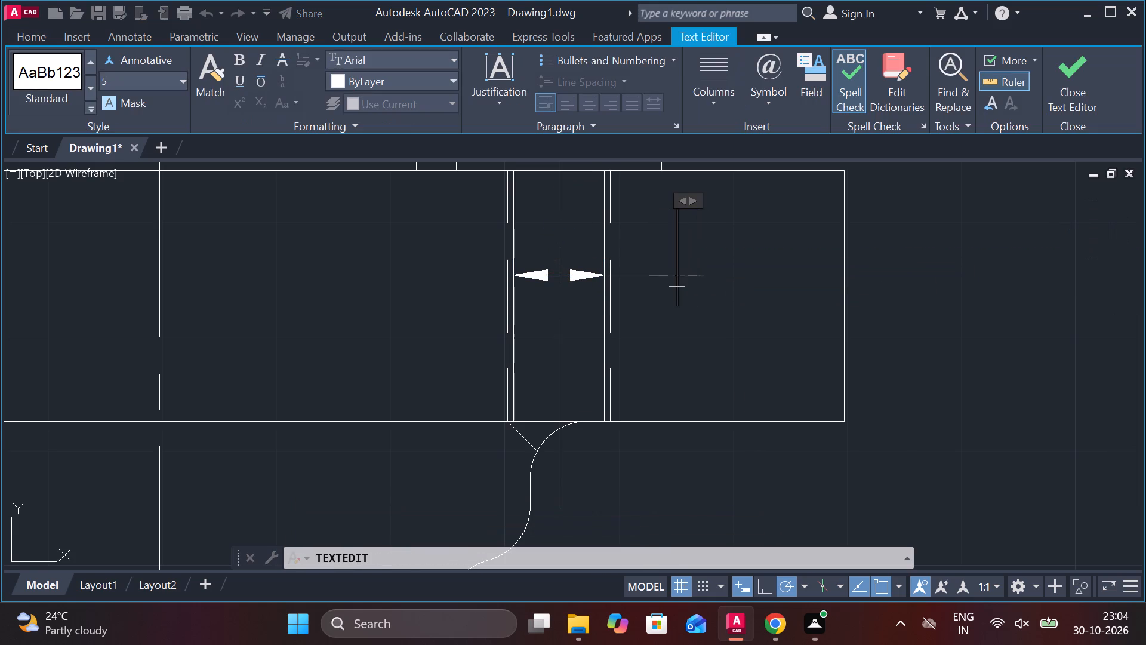
key(3)
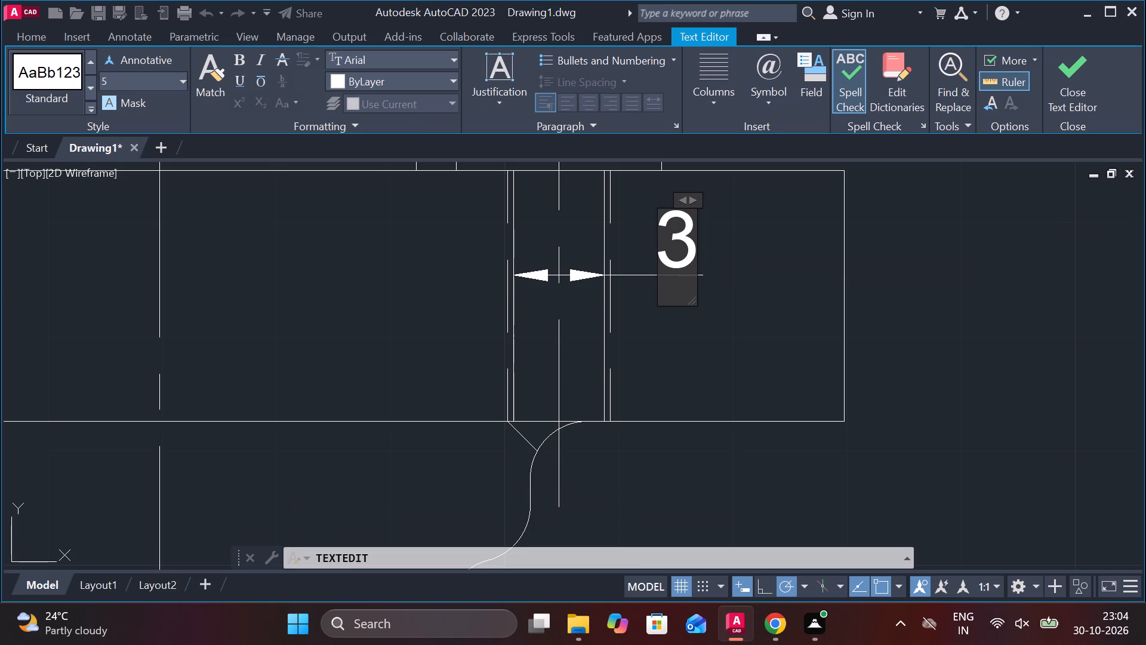
key(slash)
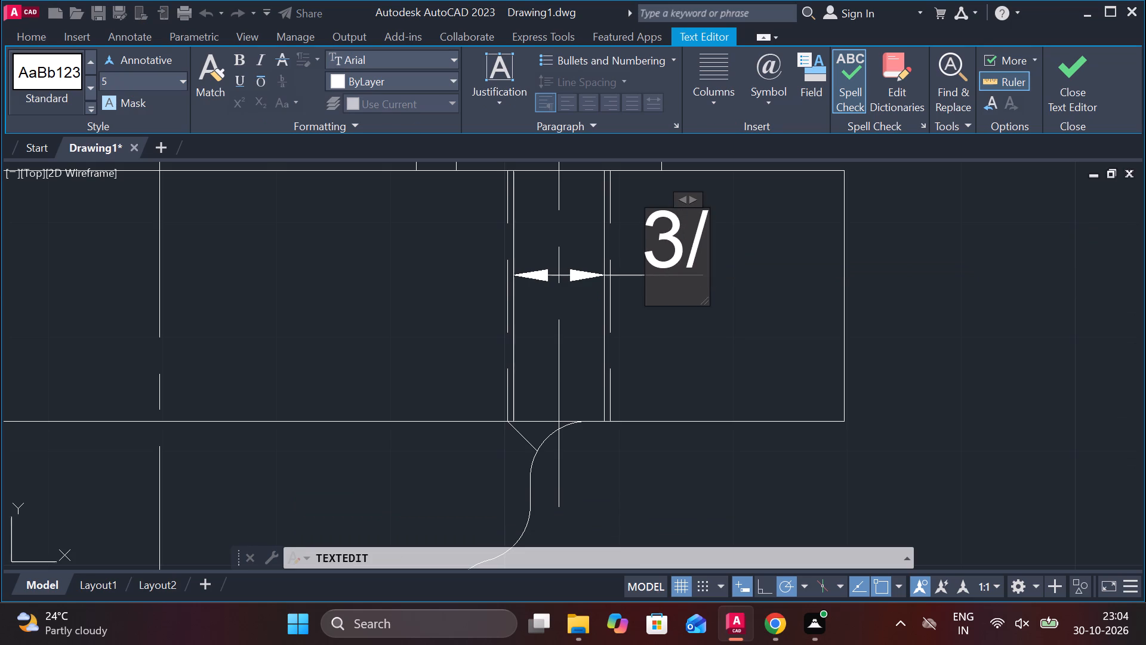
key(8)
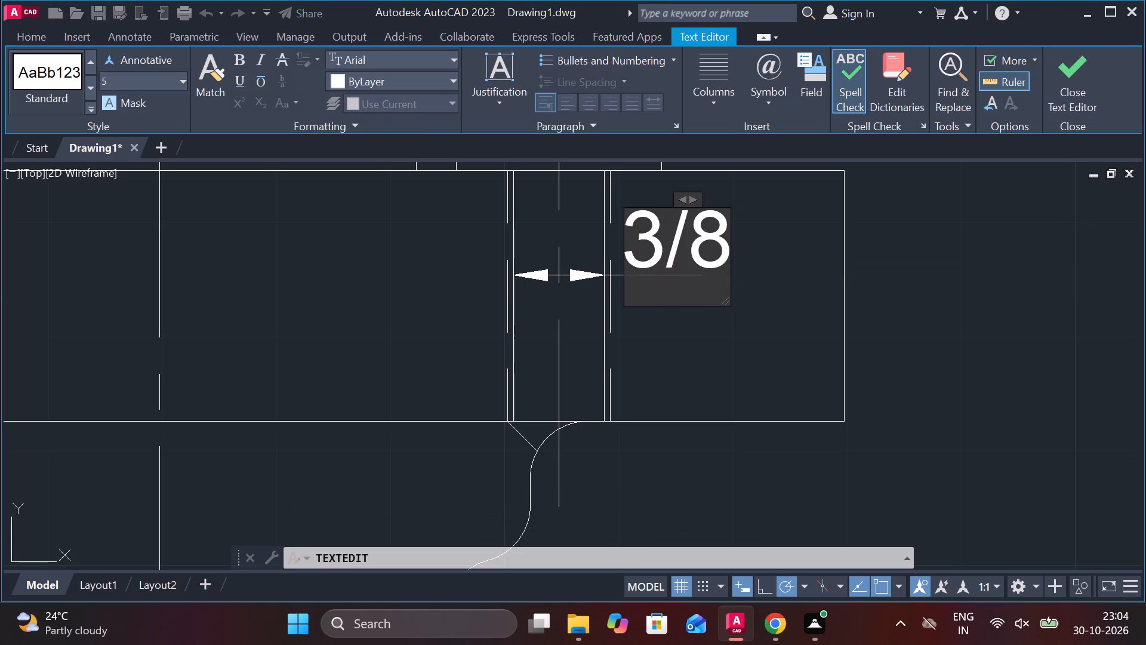
key(shift+quotedbl)
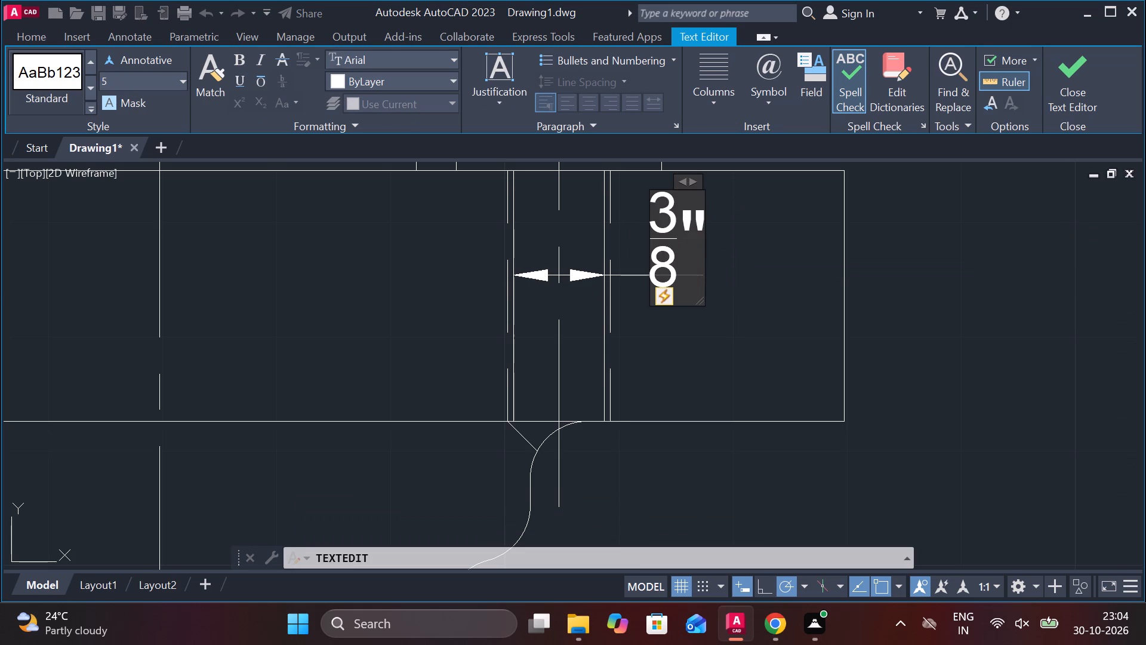
key(BackSpace)
click(1068, 92)
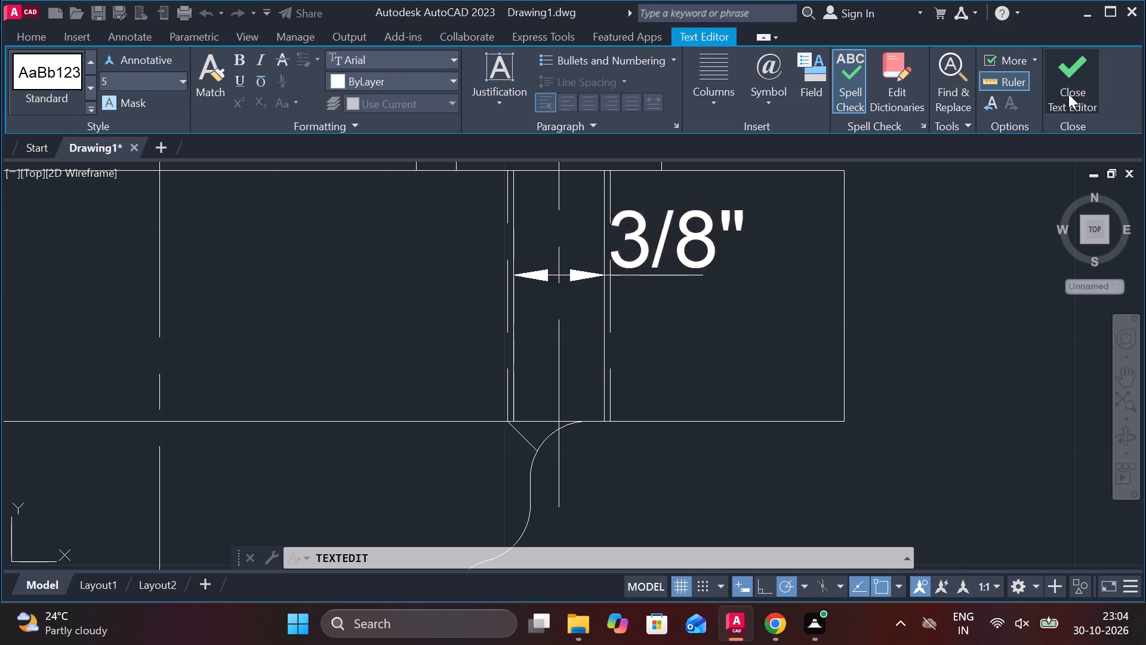
scroll(939, 271, down, 2)
key(Escape)
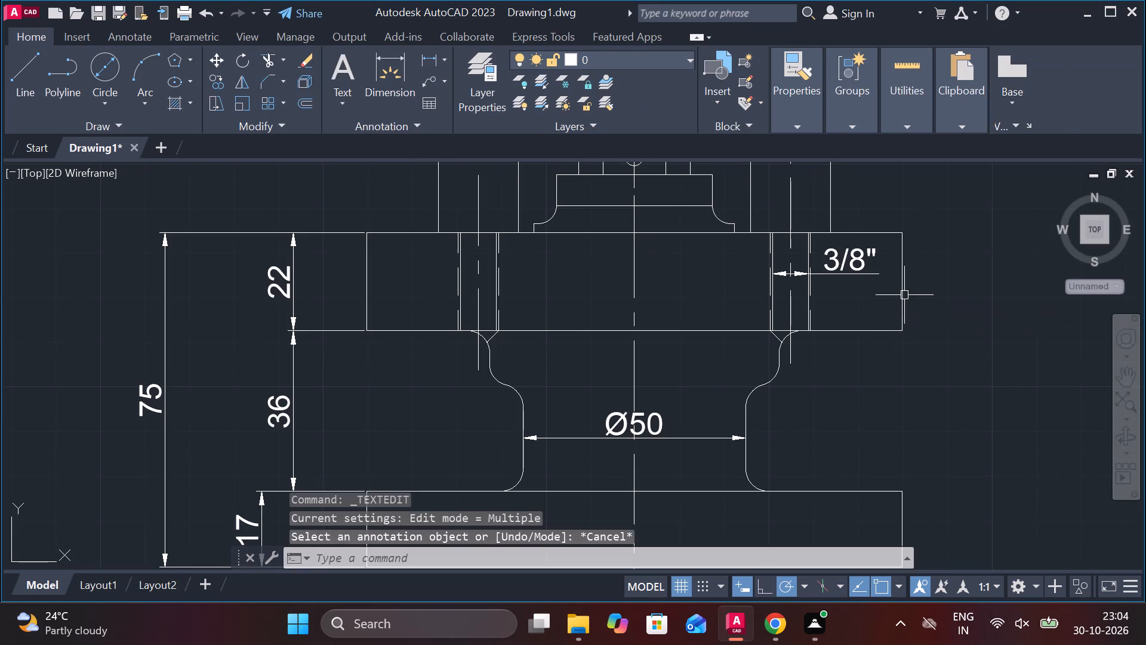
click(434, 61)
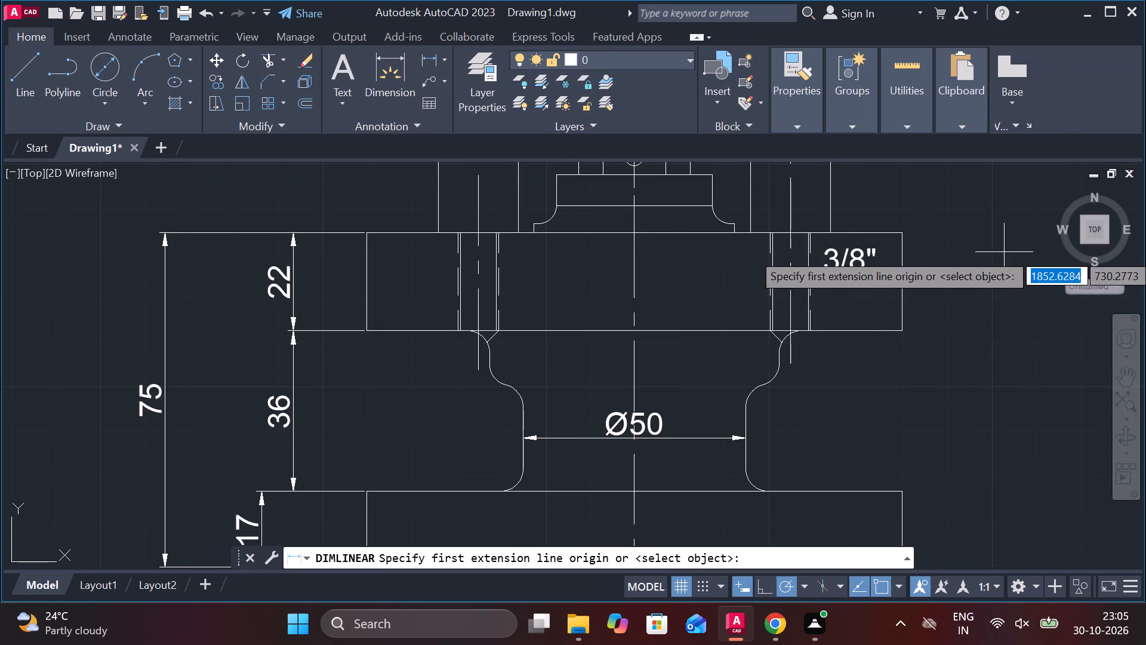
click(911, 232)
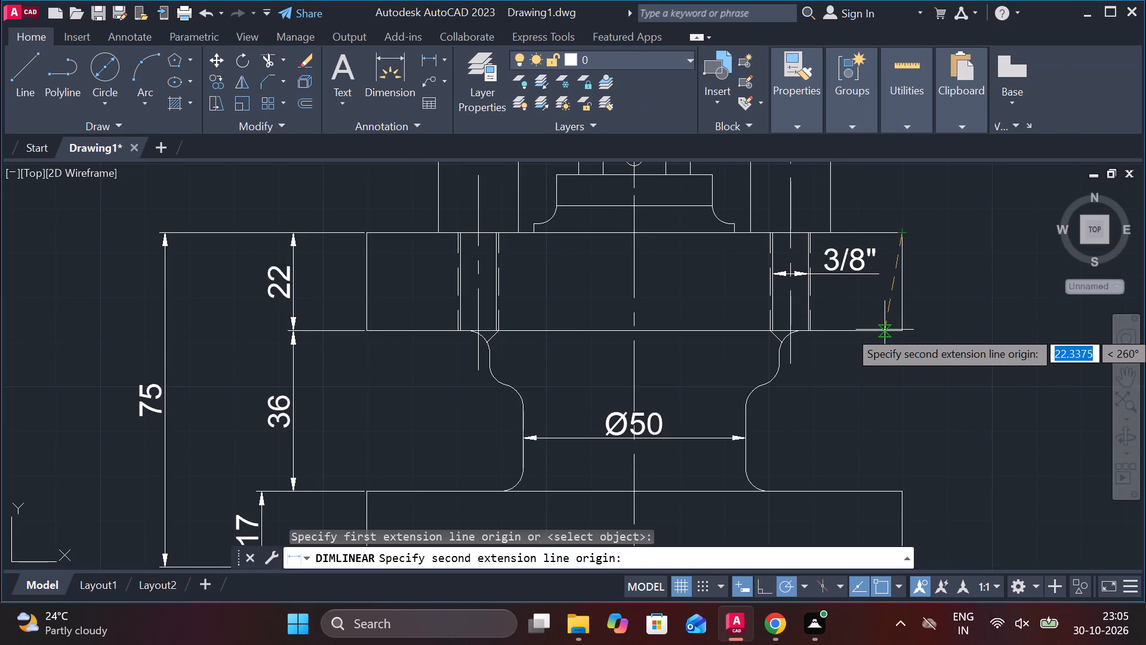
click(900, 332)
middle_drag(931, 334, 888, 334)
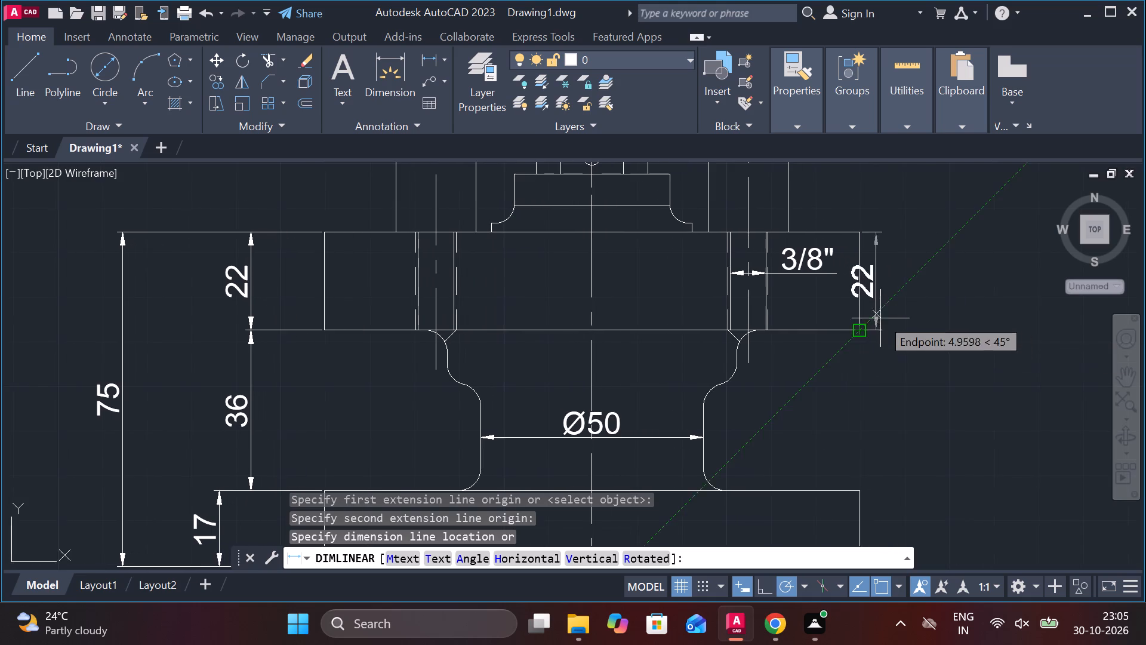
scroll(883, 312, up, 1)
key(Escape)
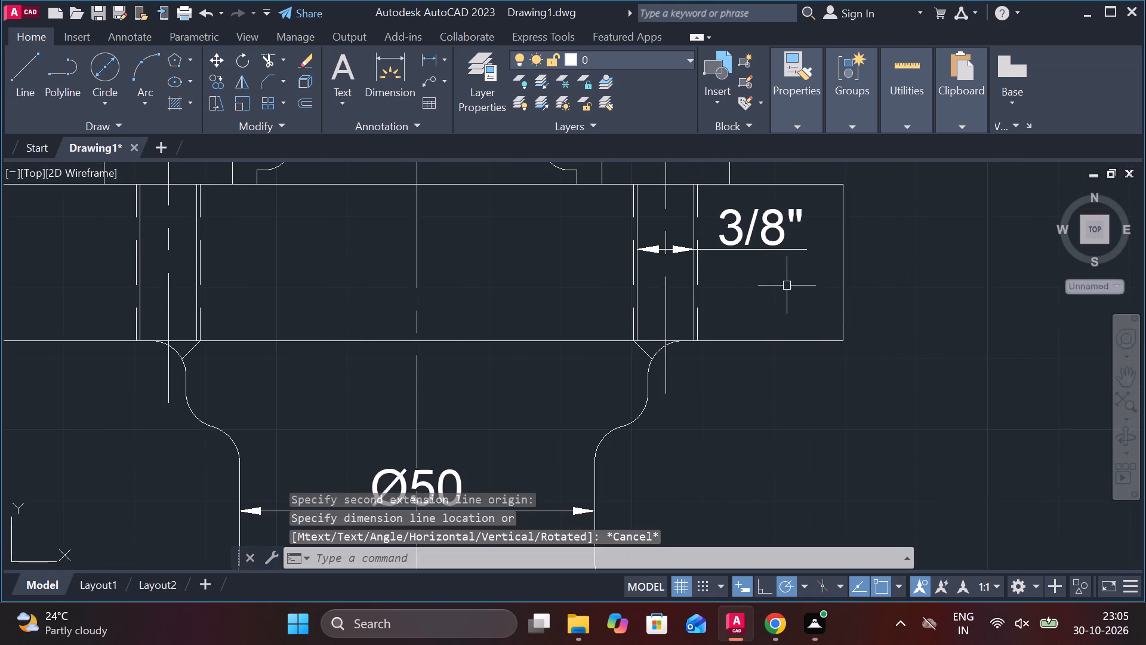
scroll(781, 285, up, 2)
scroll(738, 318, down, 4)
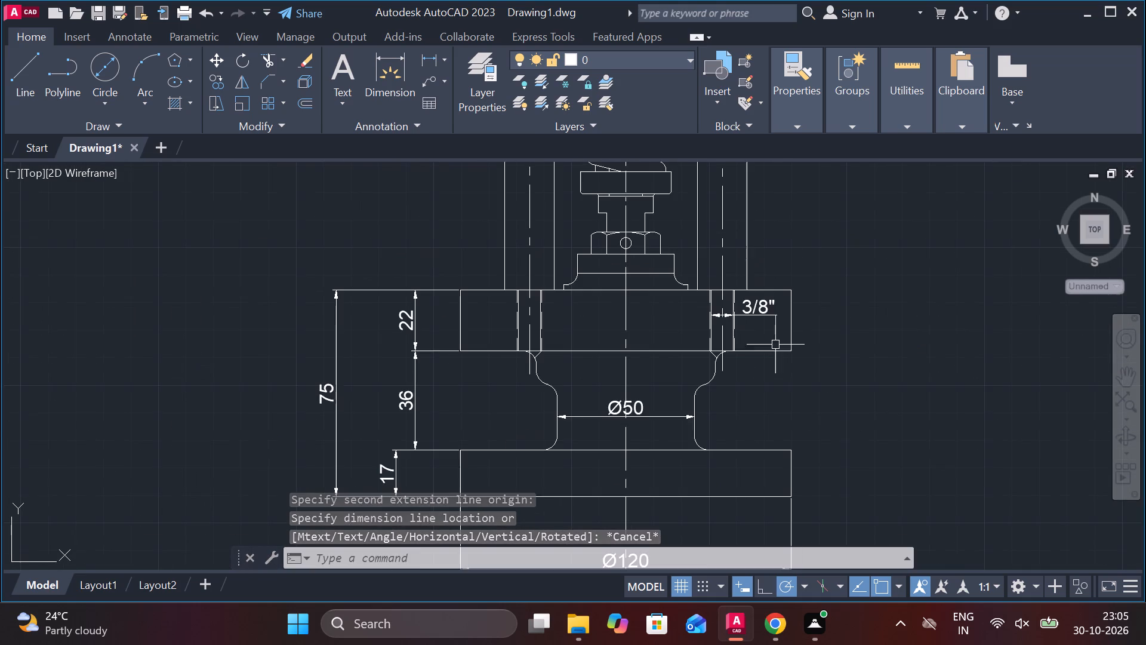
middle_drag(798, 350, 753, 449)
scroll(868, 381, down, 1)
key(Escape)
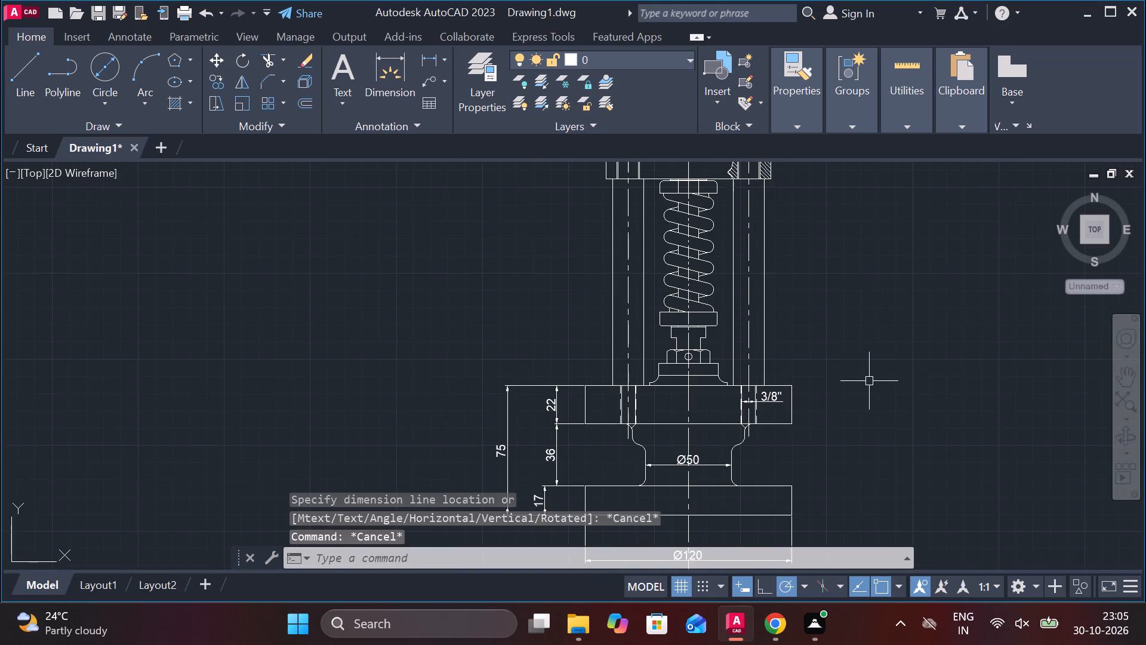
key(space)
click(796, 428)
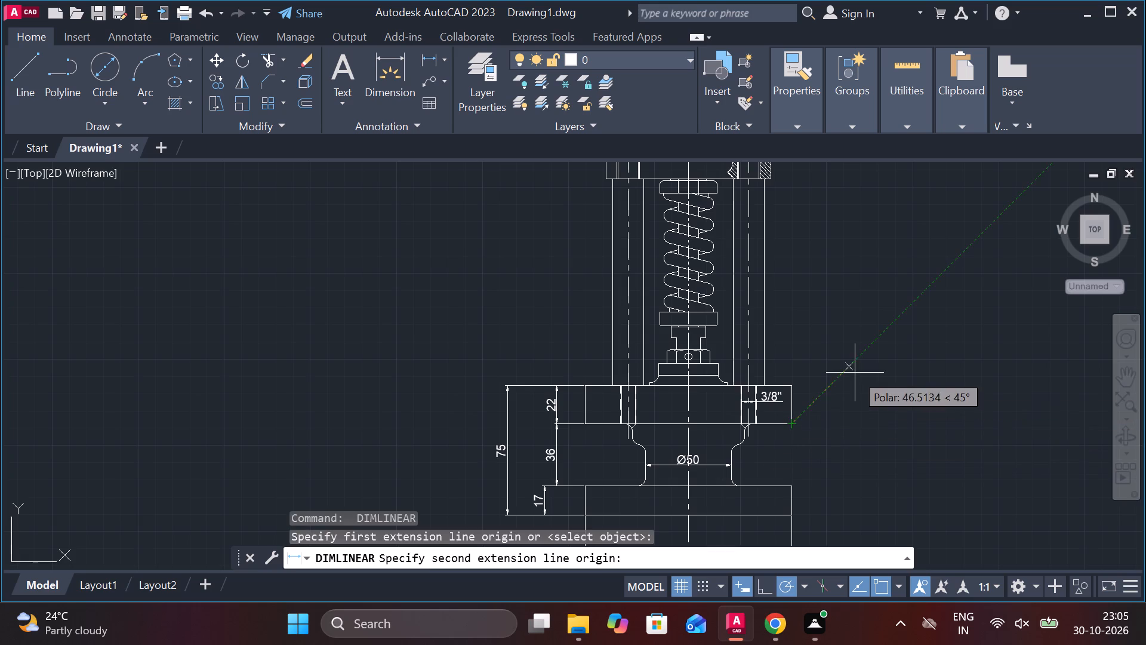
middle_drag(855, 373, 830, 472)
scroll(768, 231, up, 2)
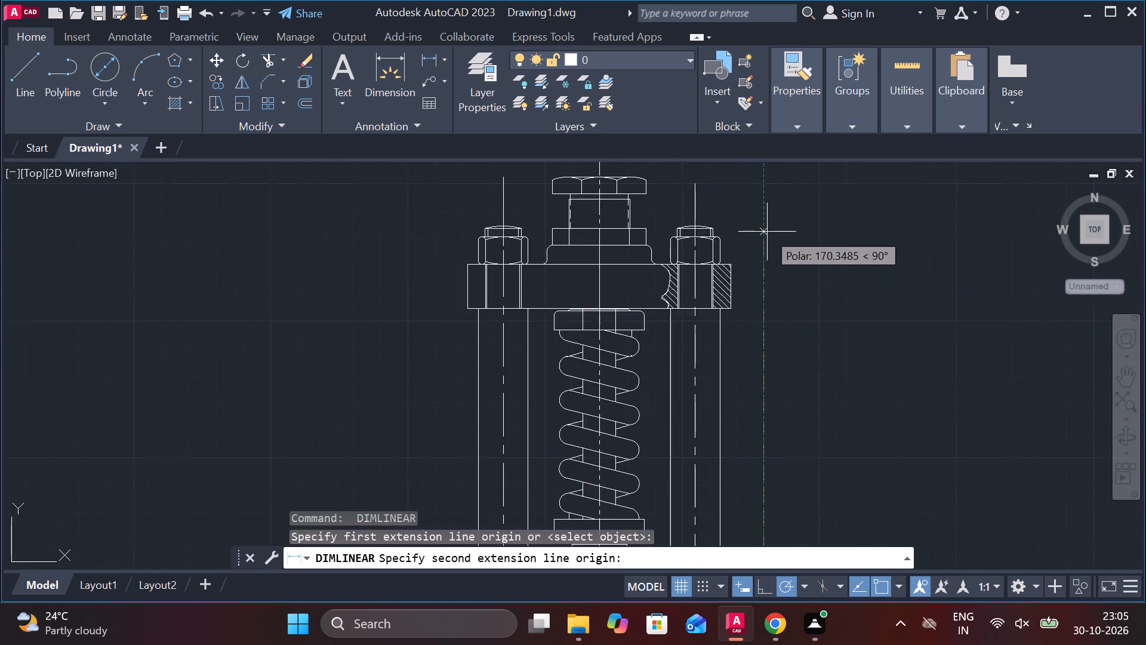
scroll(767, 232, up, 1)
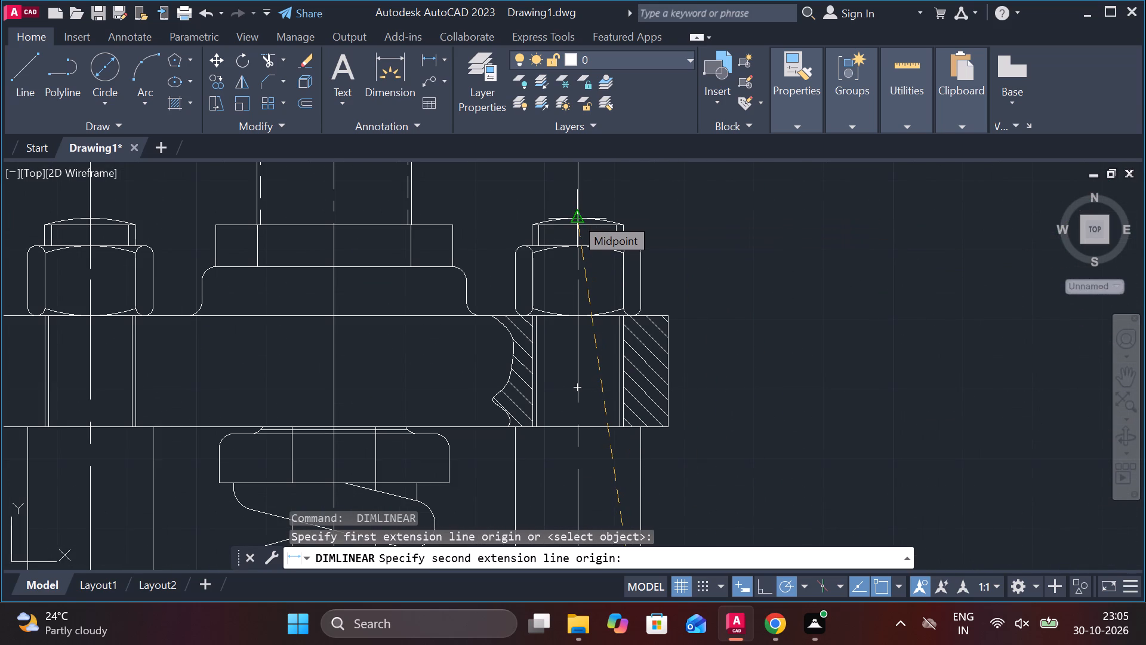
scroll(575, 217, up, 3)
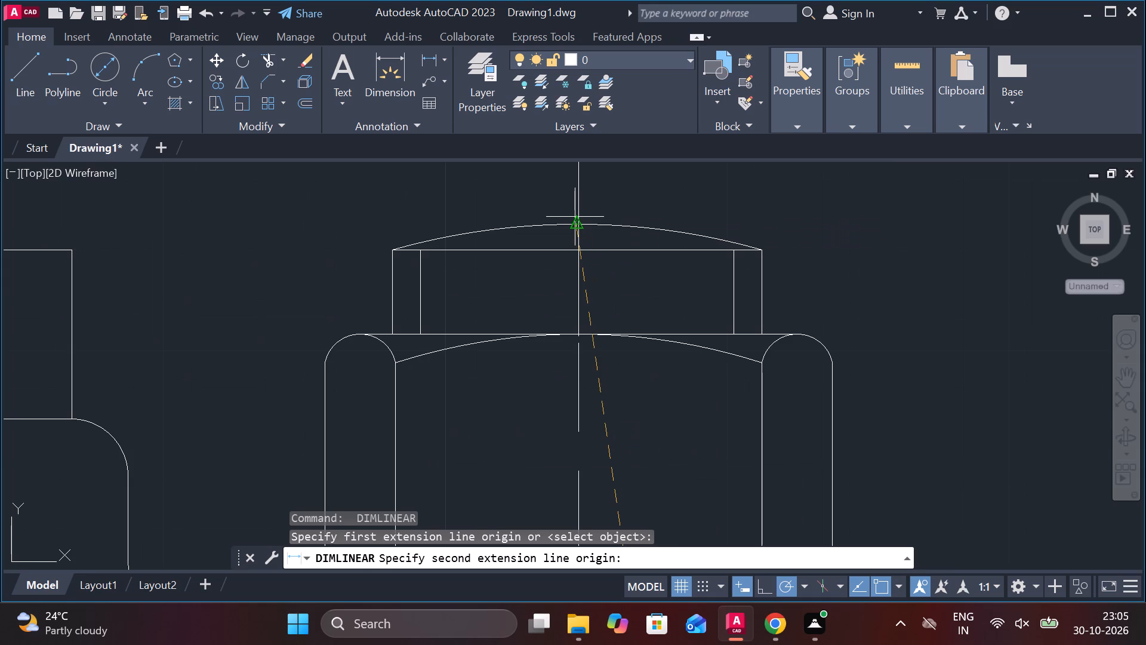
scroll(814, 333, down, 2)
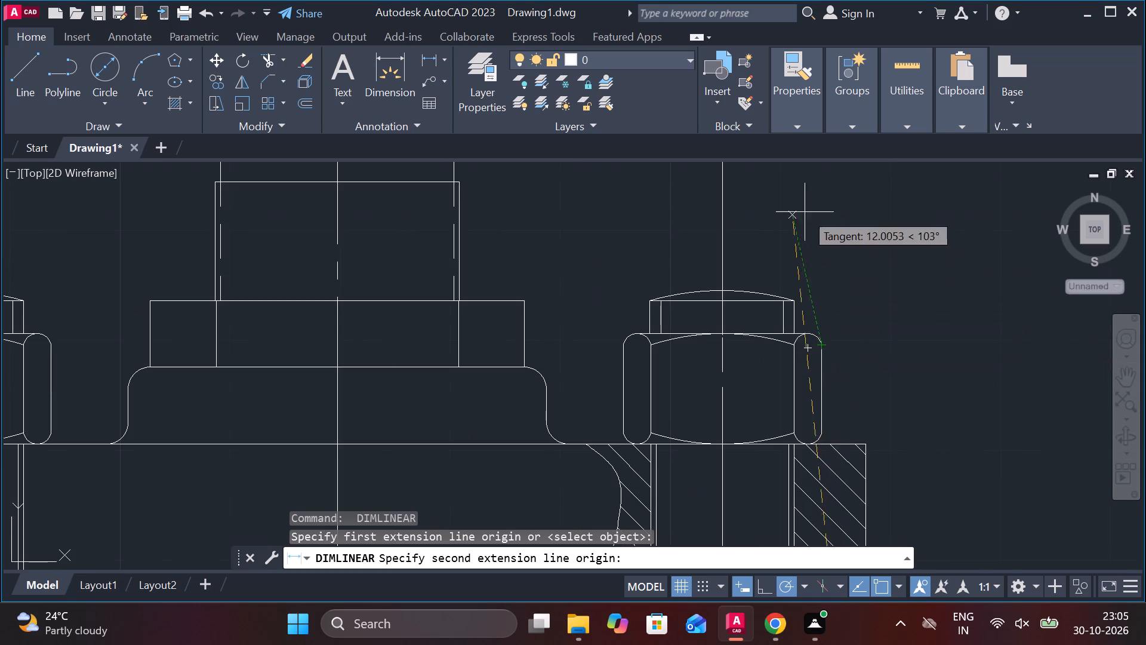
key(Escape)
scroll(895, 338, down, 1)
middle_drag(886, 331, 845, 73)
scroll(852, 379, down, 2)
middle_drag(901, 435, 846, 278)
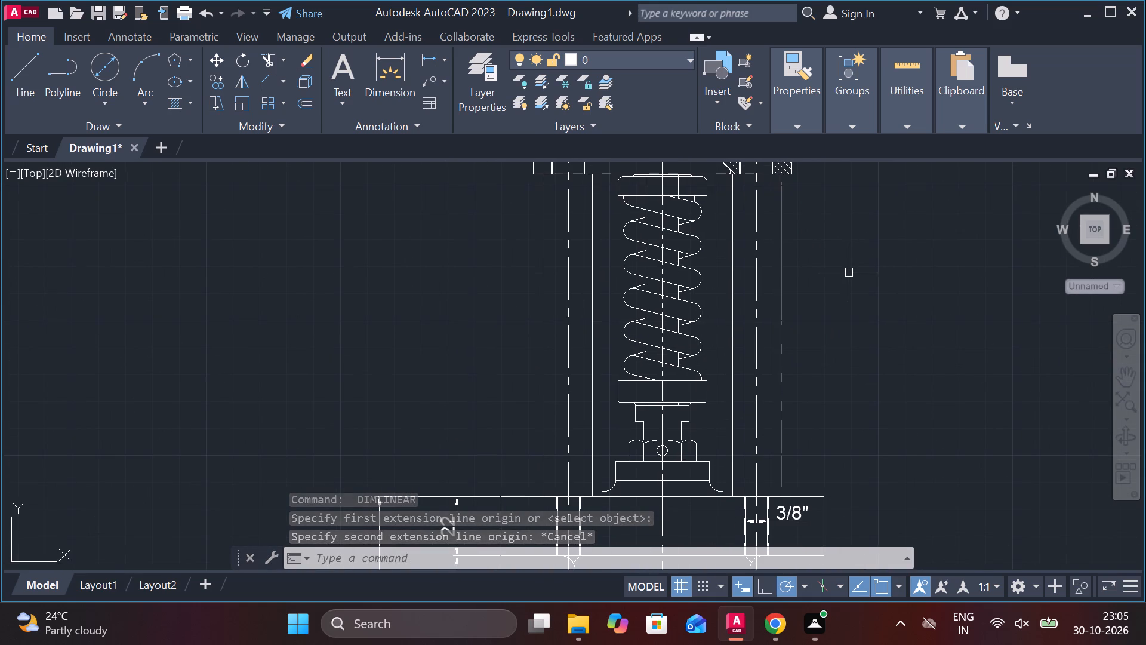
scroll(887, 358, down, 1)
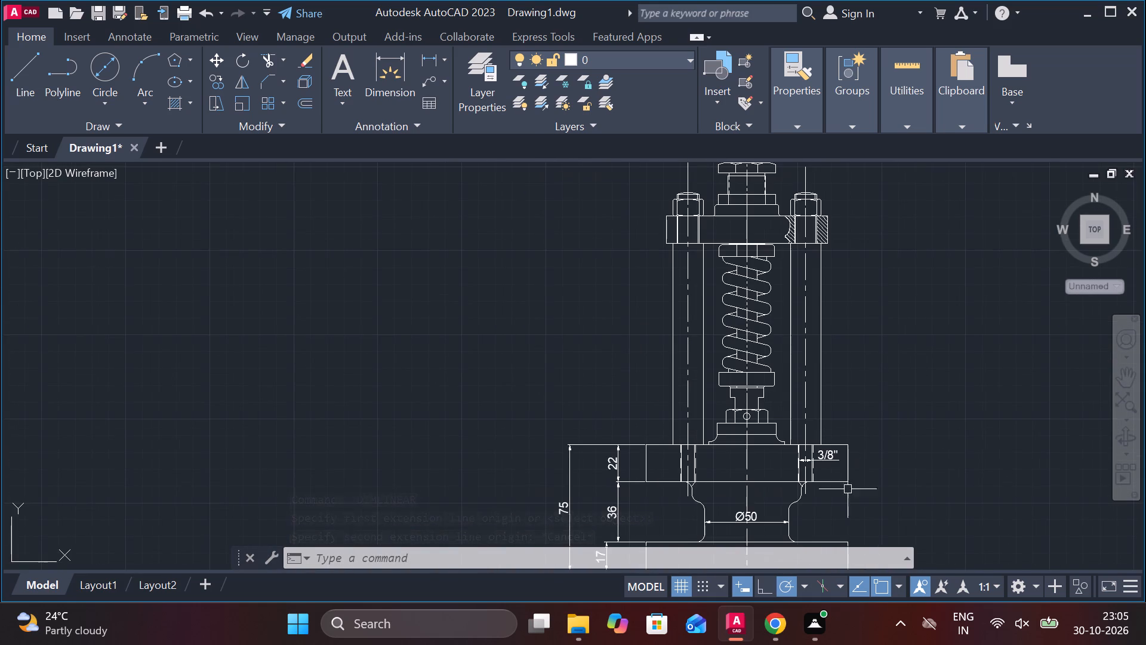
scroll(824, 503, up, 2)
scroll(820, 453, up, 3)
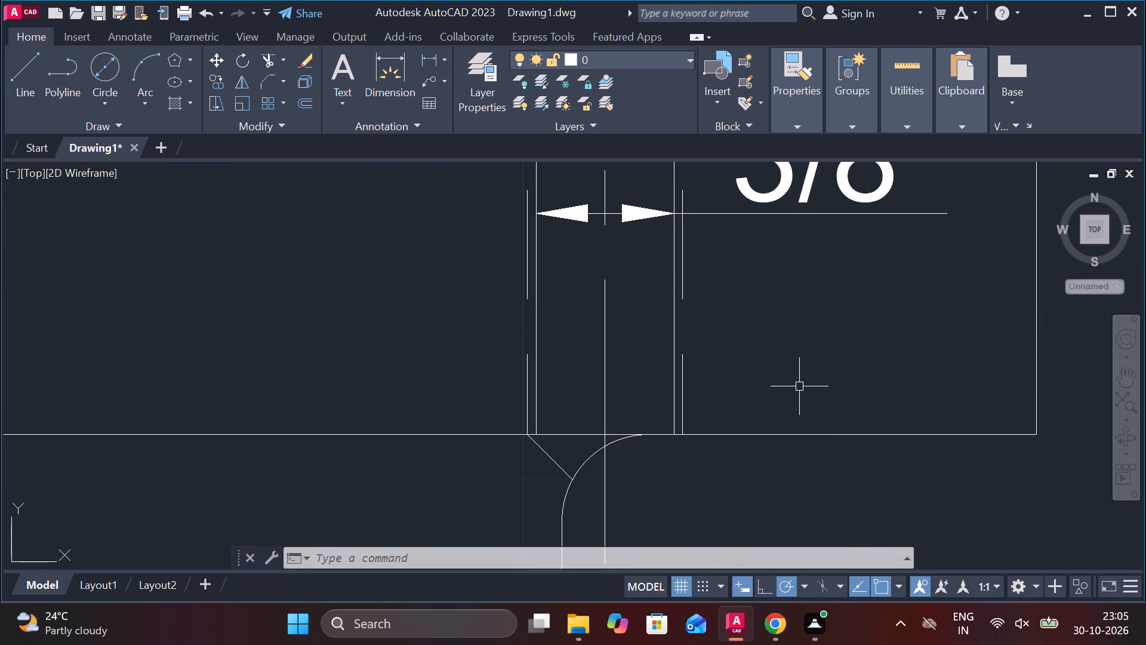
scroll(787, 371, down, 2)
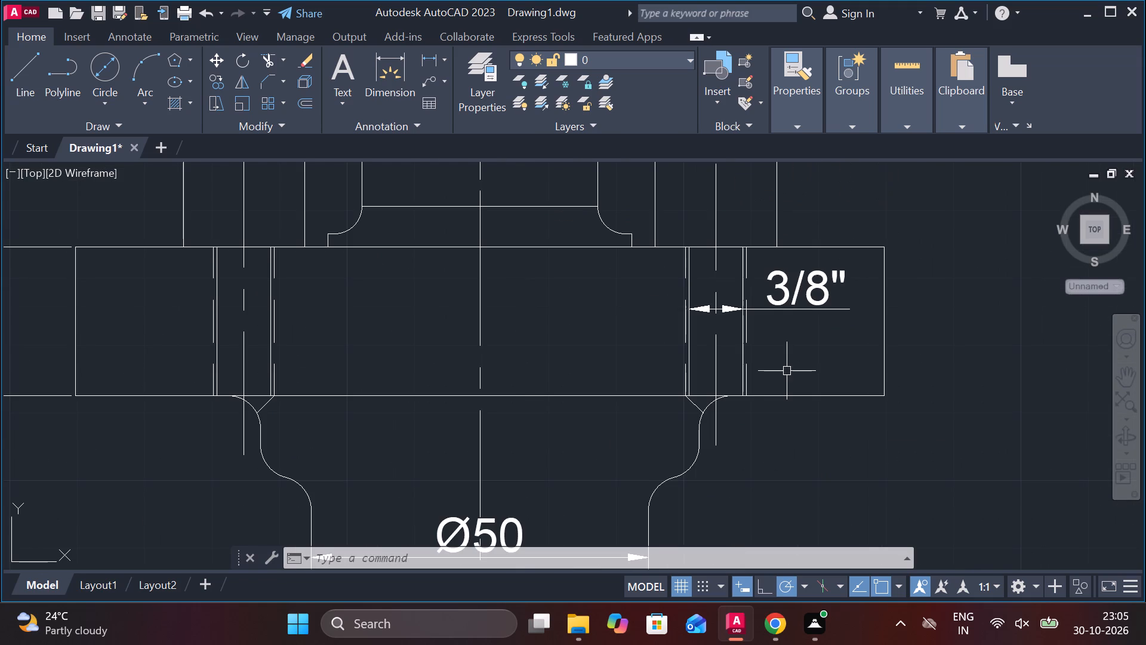
Add a vertical 166 dimension running down from the top of the right-hand stud, placed to the right of the assembly.
scroll(787, 371, down, 1)
middle_drag(938, 259, 936, 322)
scroll(926, 312, down, 1)
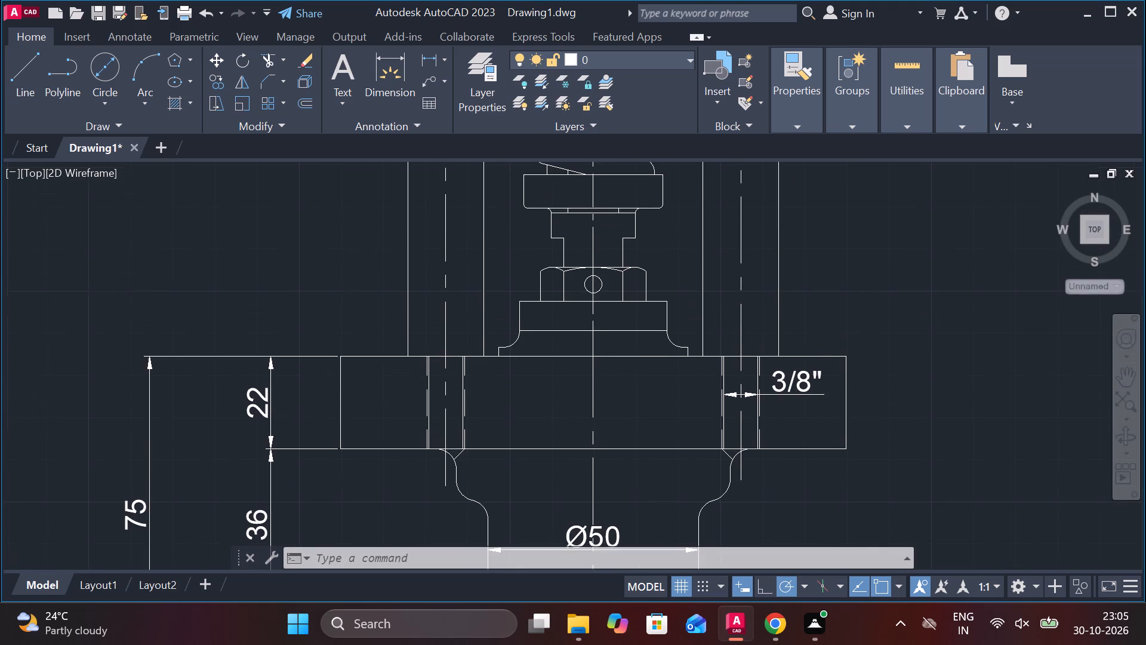
middle_drag(923, 309, 738, 576)
click(380, 59)
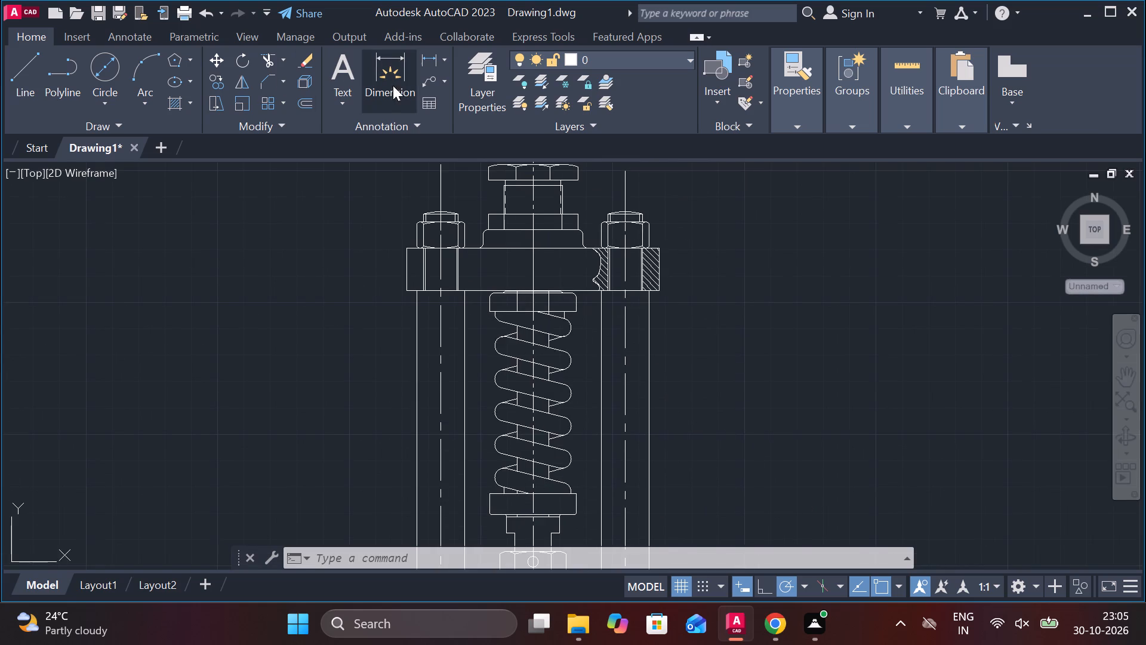
scroll(571, 164, up, 2)
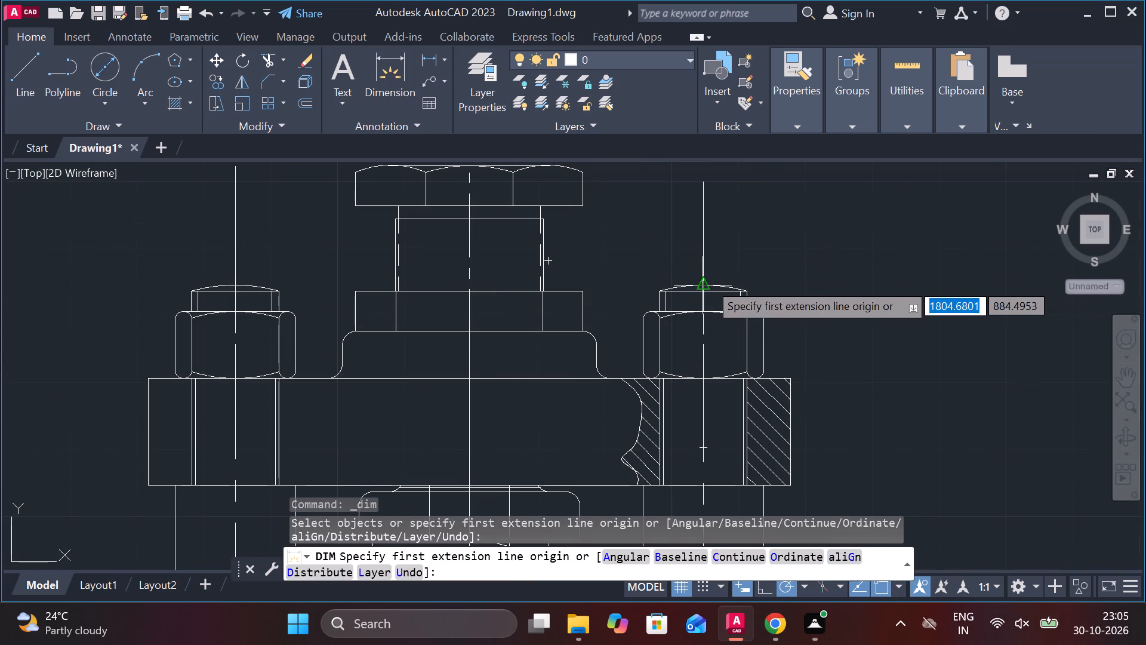
click(707, 281)
scroll(707, 281, down, 2)
middle_drag(704, 370, 680, 86)
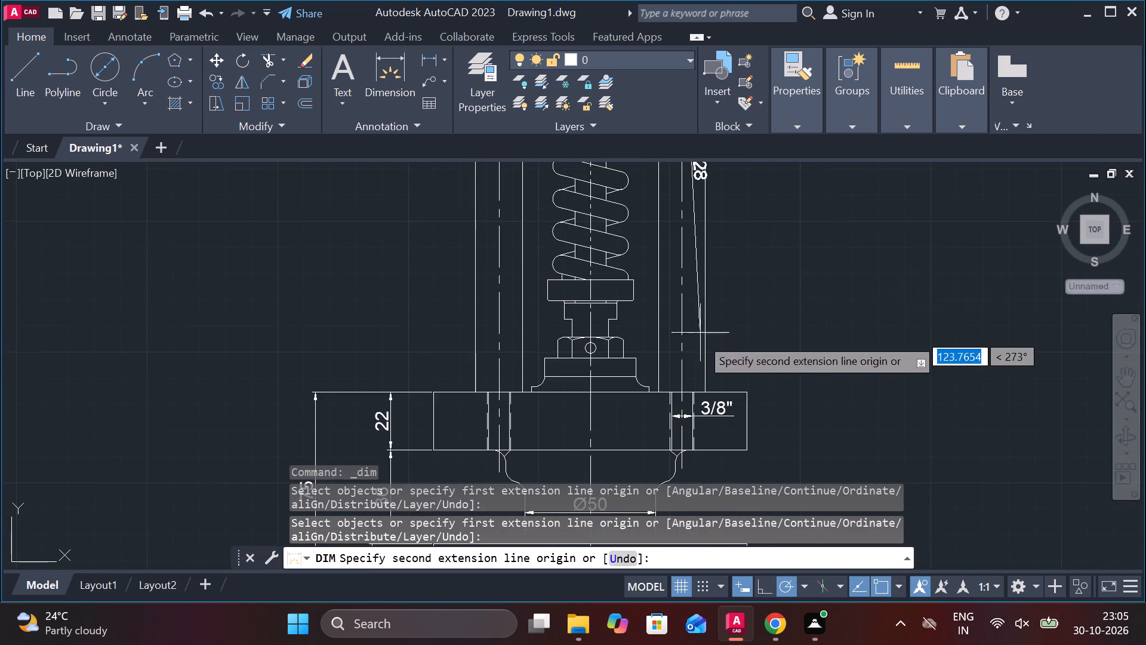
middle_drag(700, 354, 668, 118)
middle_drag(636, 382, 636, 300)
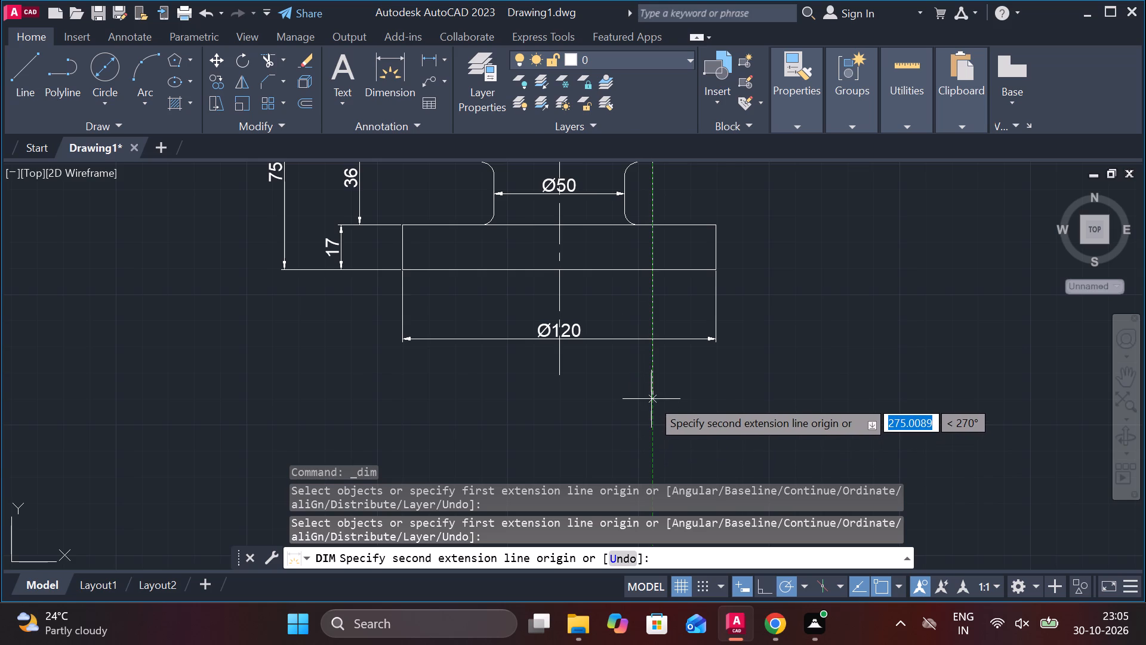
key(1)
text(66)
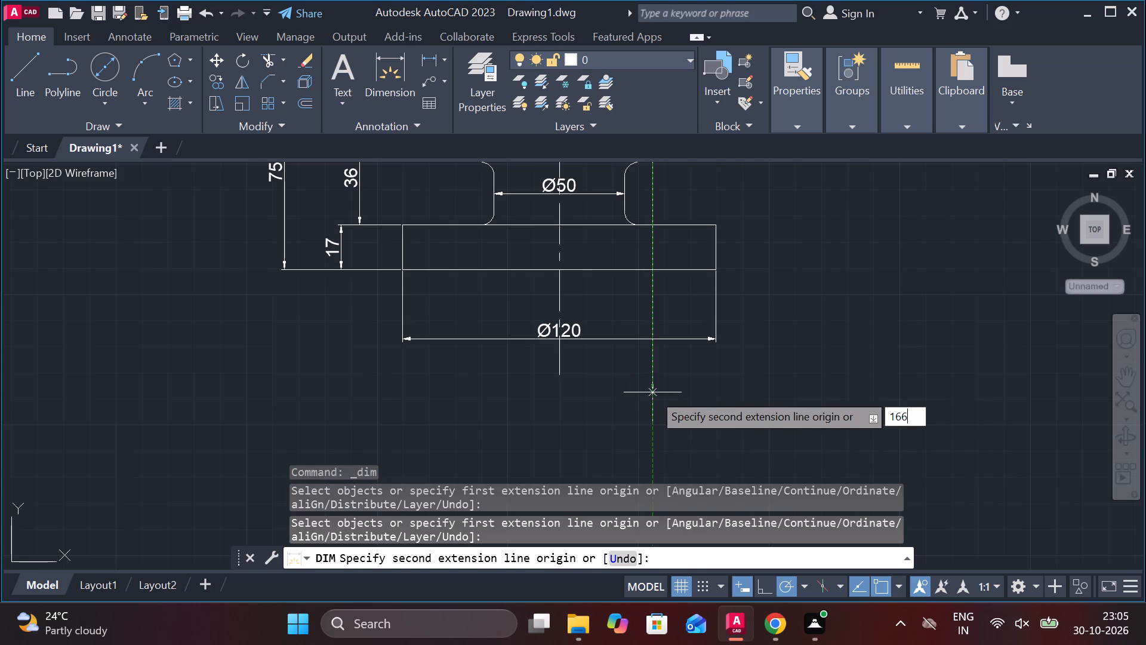
key(Return)
scroll(694, 189, down, 2)
middle_drag(702, 191, 706, 217)
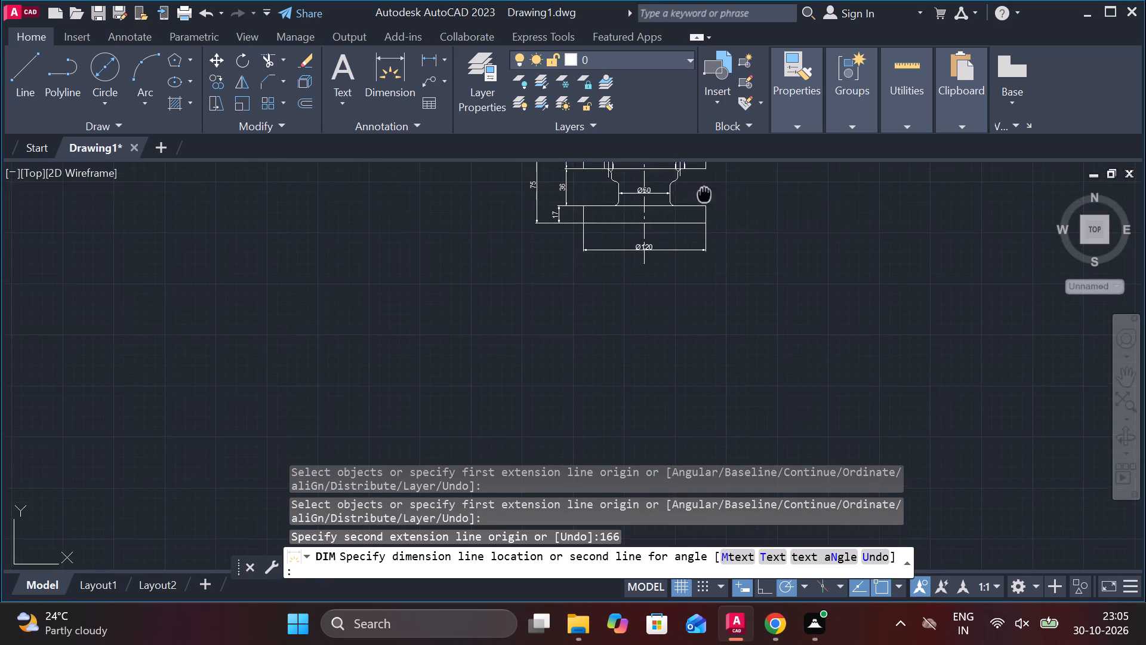
middle_drag(706, 217, 708, 331)
scroll(706, 263, up, 3)
scroll(776, 297, down, 2)
middle_drag(776, 262, 754, 379)
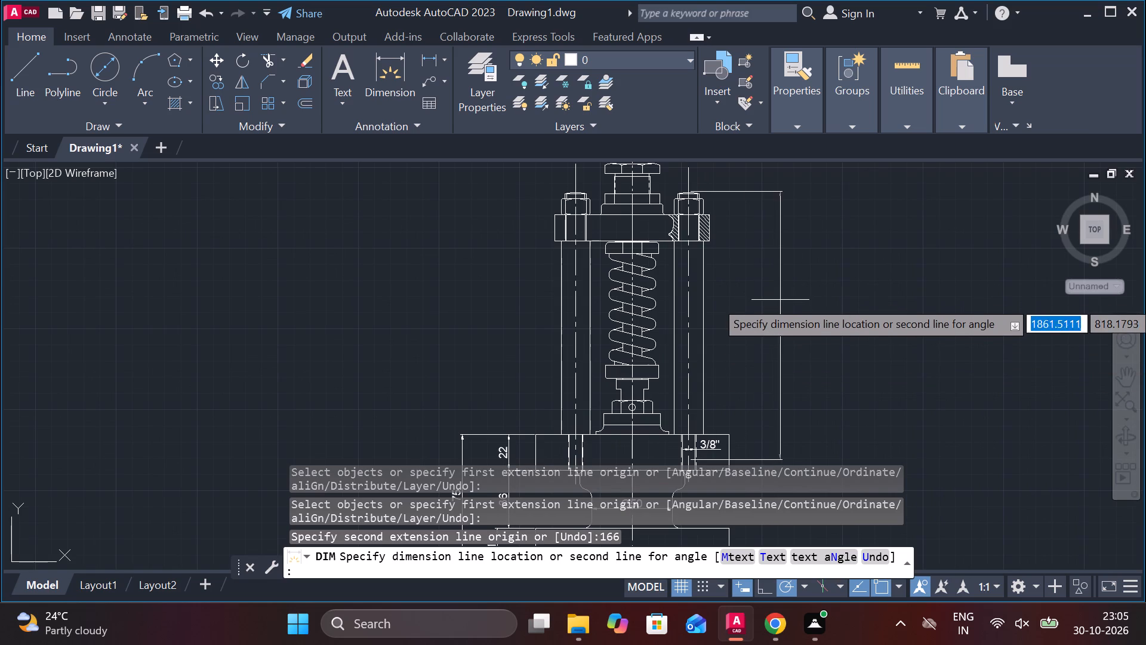
click(773, 314)
scroll(727, 306, up, 1)
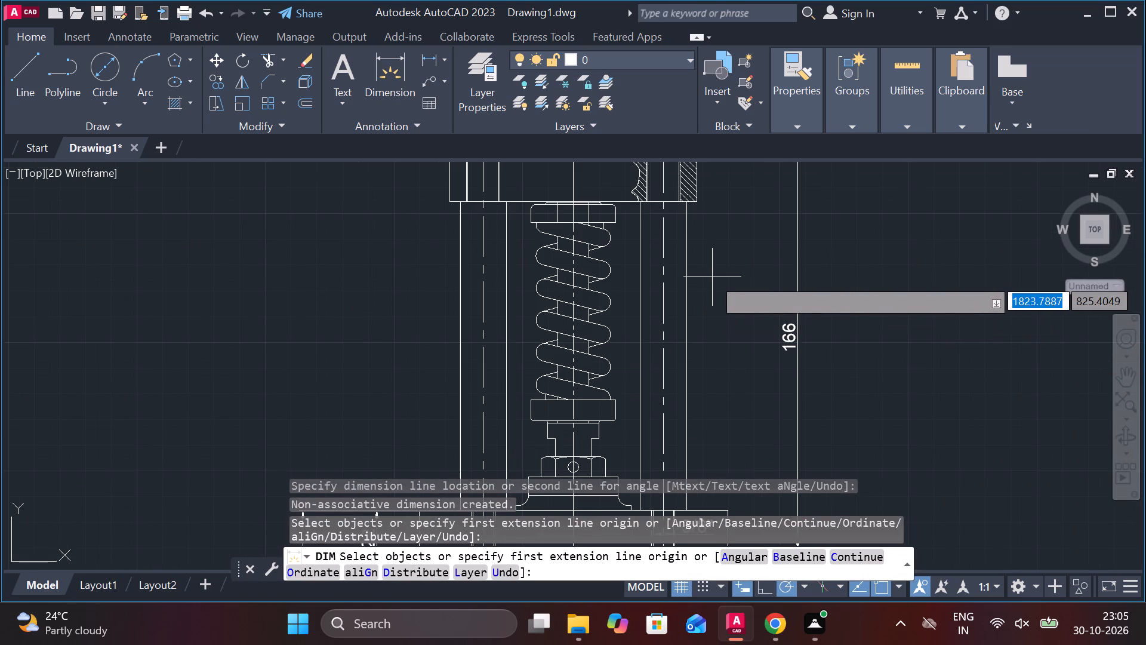
middle_drag(700, 229, 691, 331)
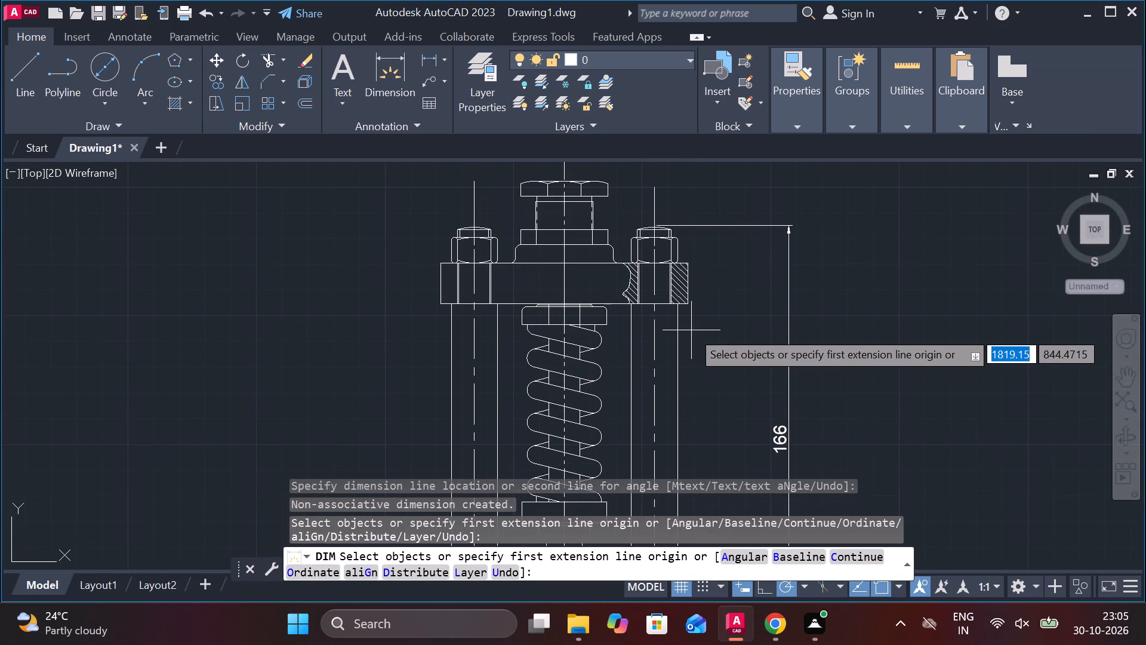
middle_drag(674, 293, 677, 329)
scroll(686, 305, up, 2)
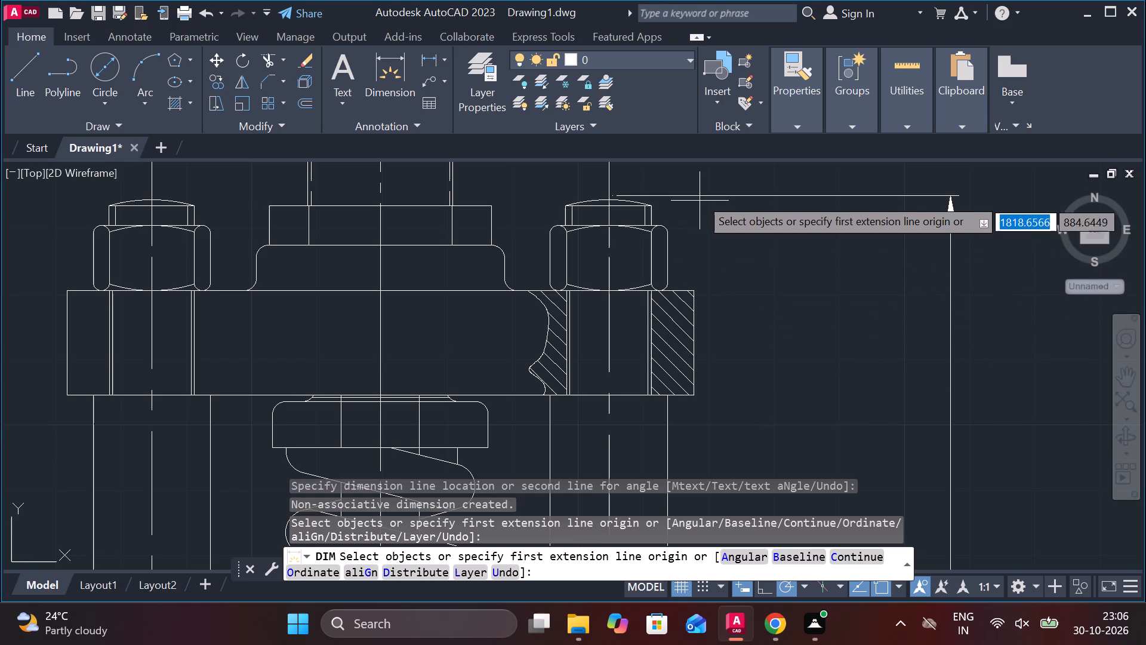
key(Escape)
key(Escape)
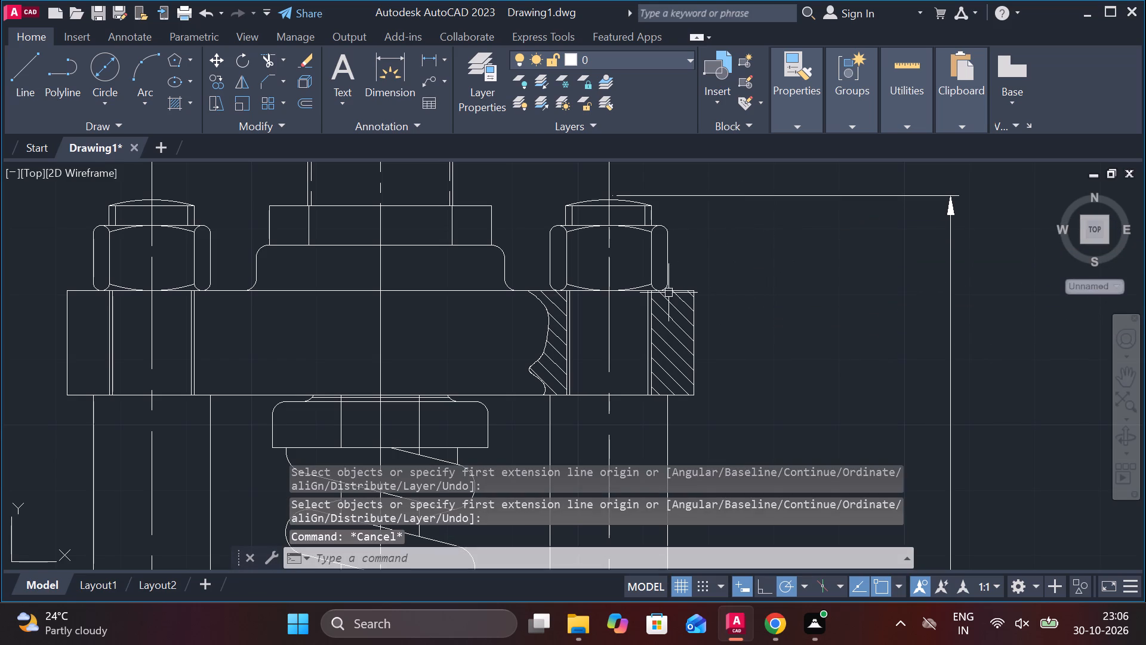
Add a vertical linear dimension from the right-hand stud's top to the underside of the hatched top flange, inside the 166 dimension.
click(437, 56)
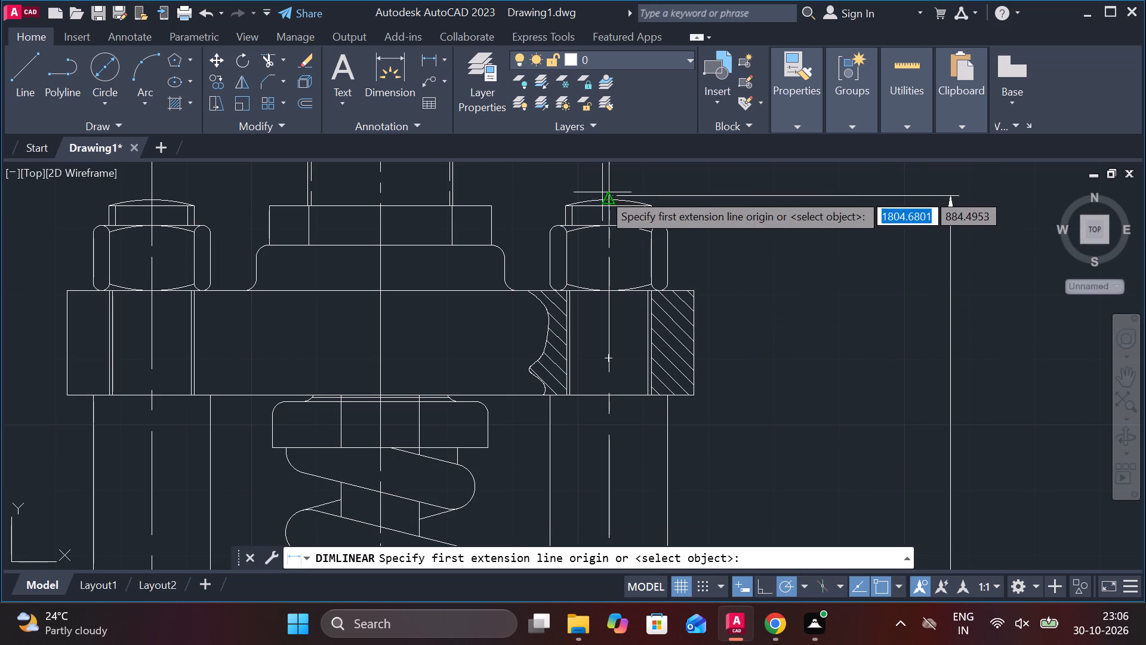
click(605, 196)
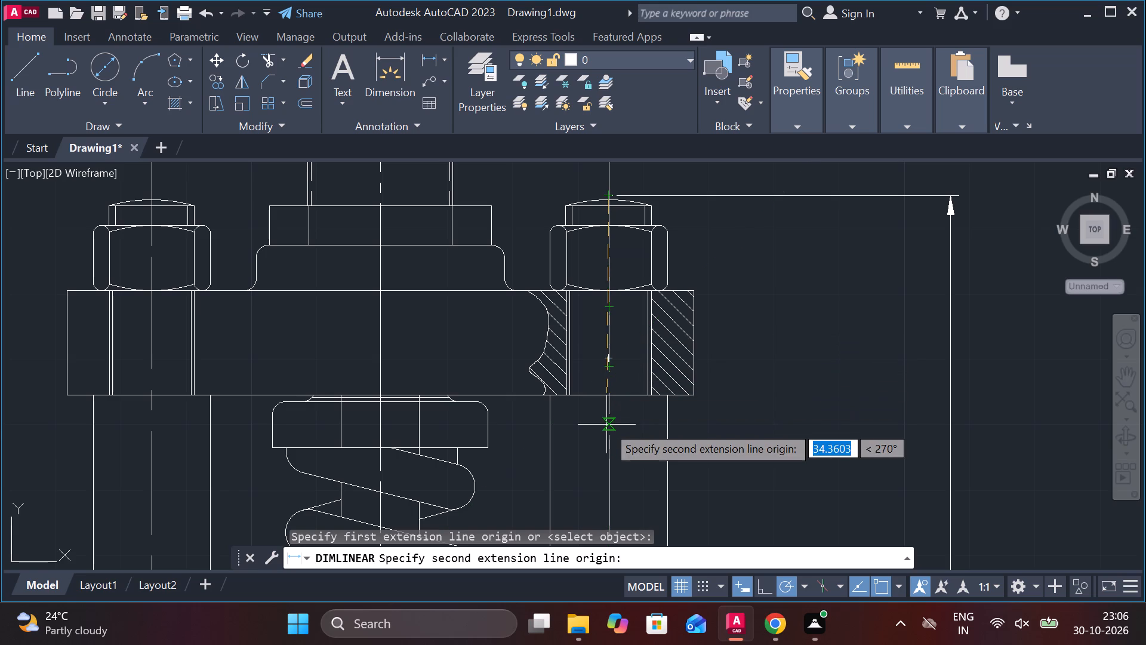
scroll(607, 392, up, 2)
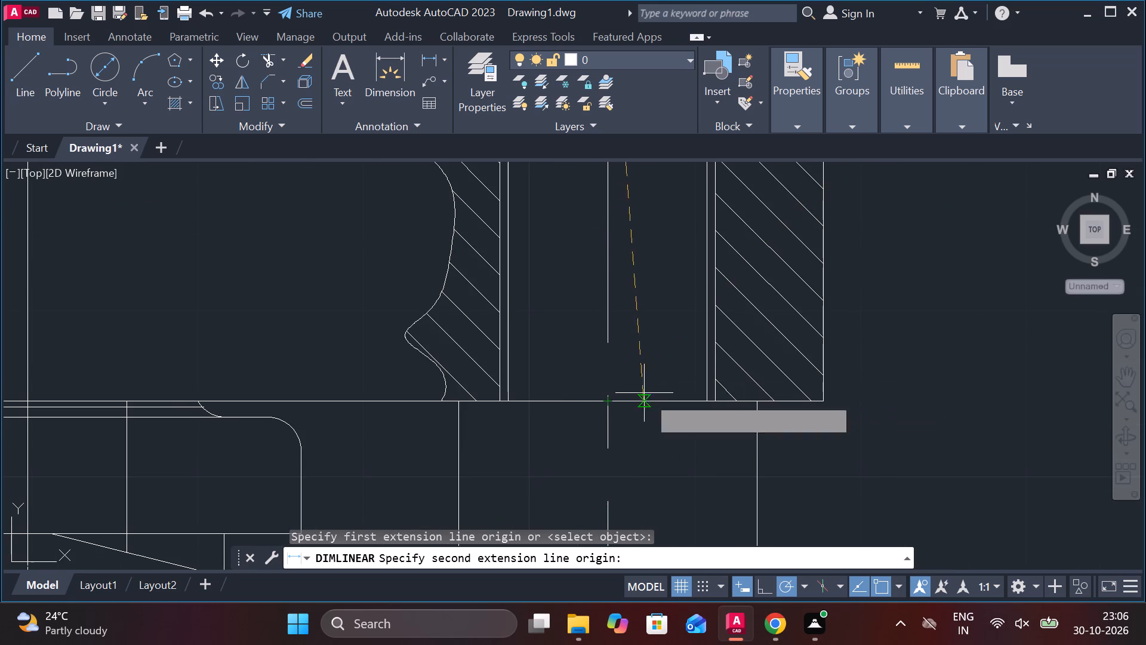
click(611, 400)
scroll(703, 398, down, 2)
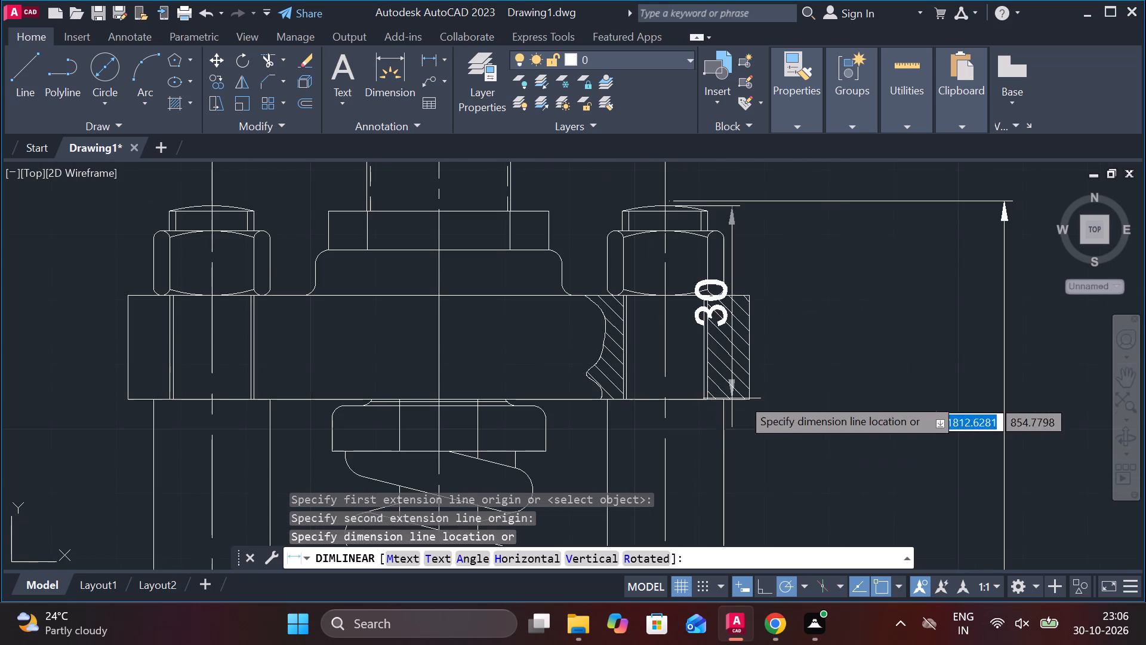
click(932, 379)
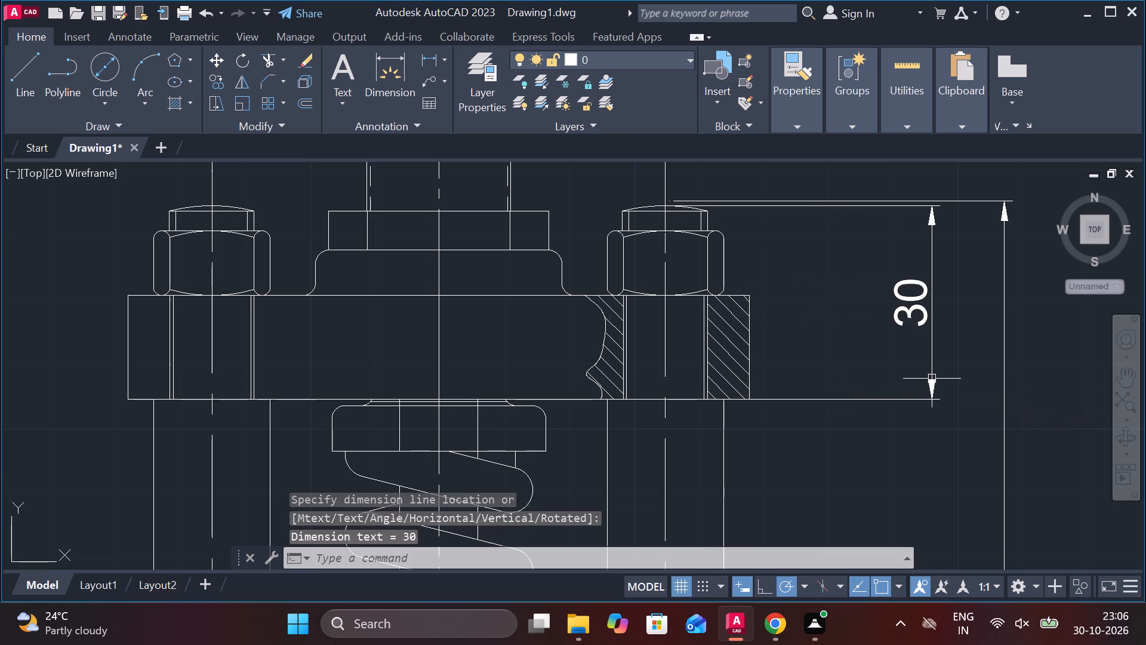
Add a vertical dimension running 20 down from the right-hand stud's top, placed between the flange edge and the 30 dimension.
key(space)
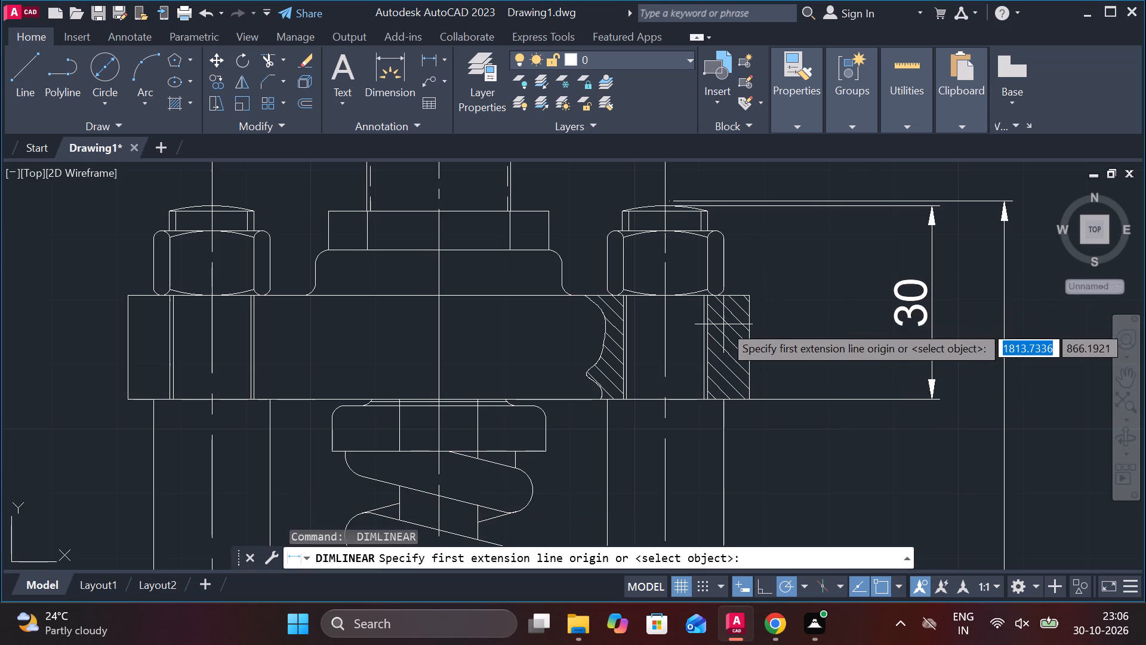
scroll(718, 226, up, 2)
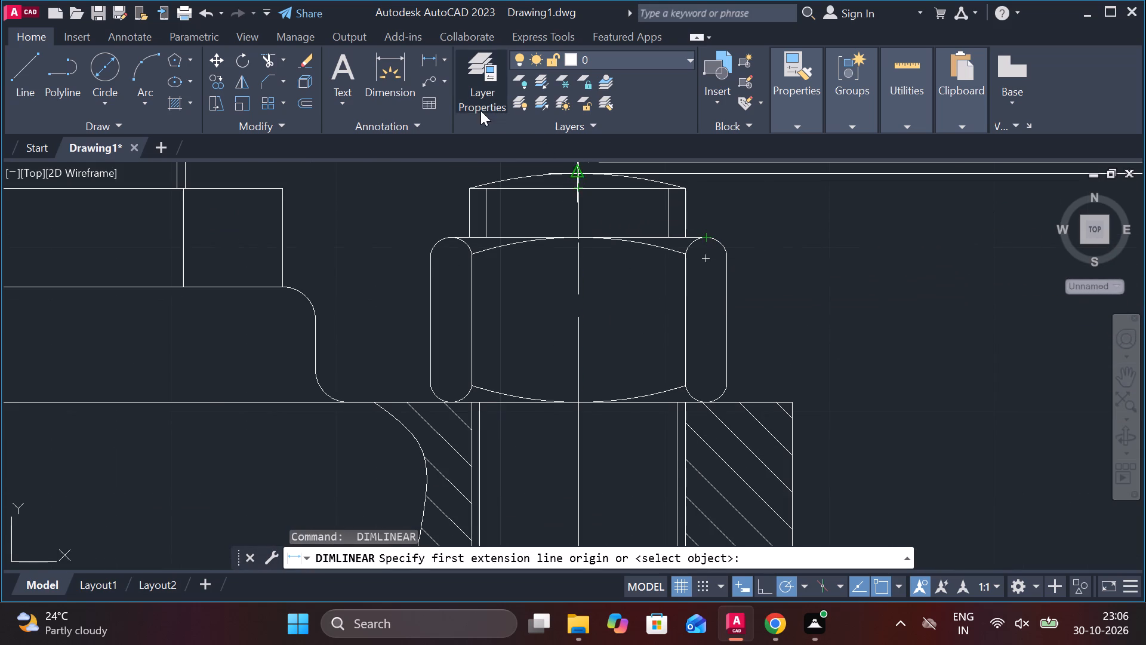
key(Escape)
click(393, 51)
click(583, 171)
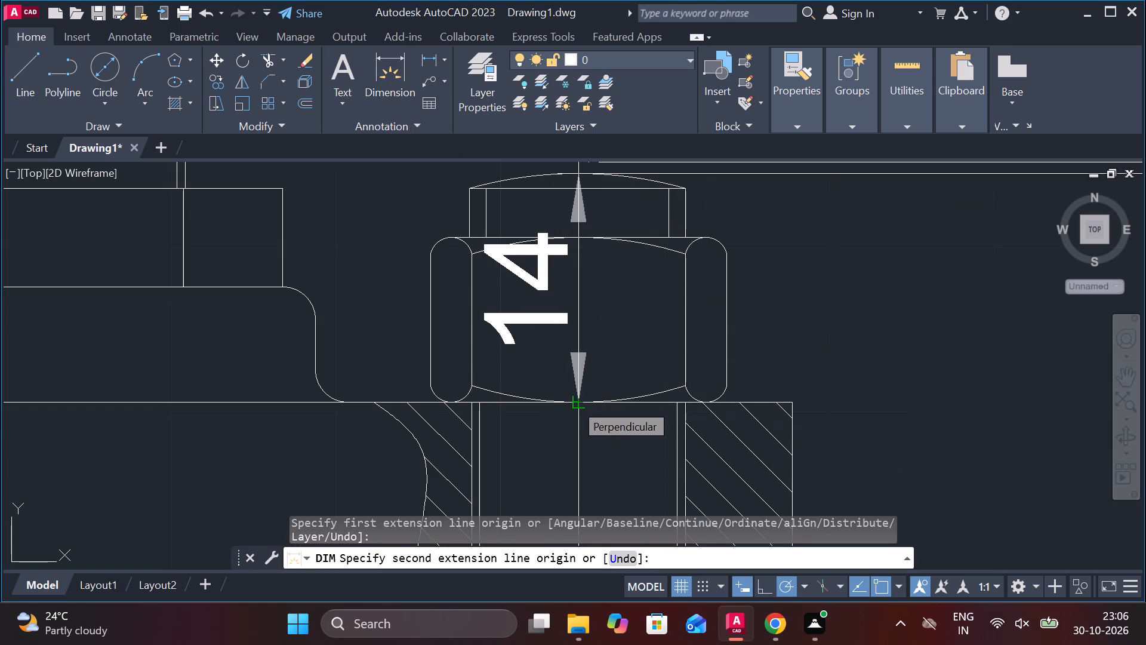
text(20)
key(Return)
scroll(588, 401, down, 1)
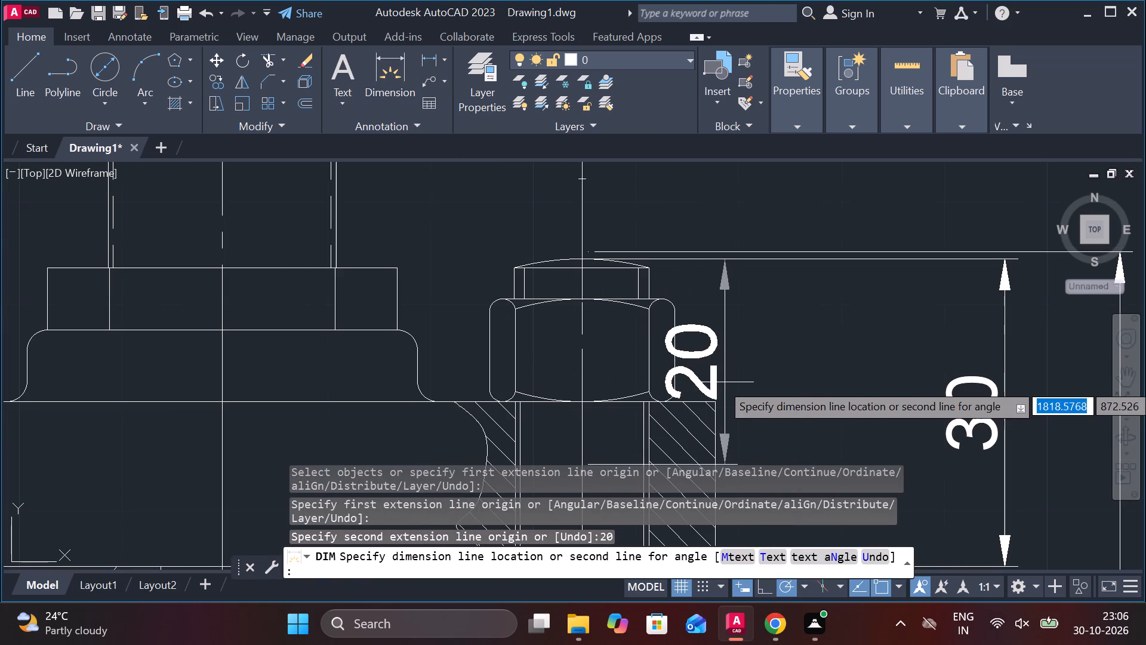
middle_drag(723, 387, 688, 339)
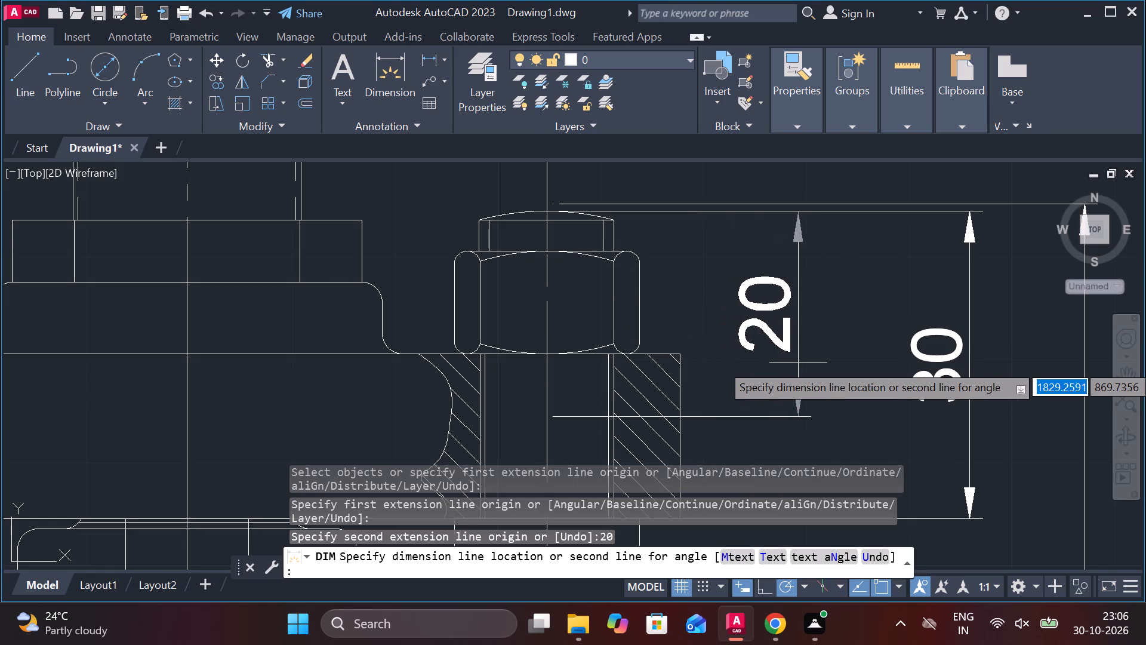
click(795, 363)
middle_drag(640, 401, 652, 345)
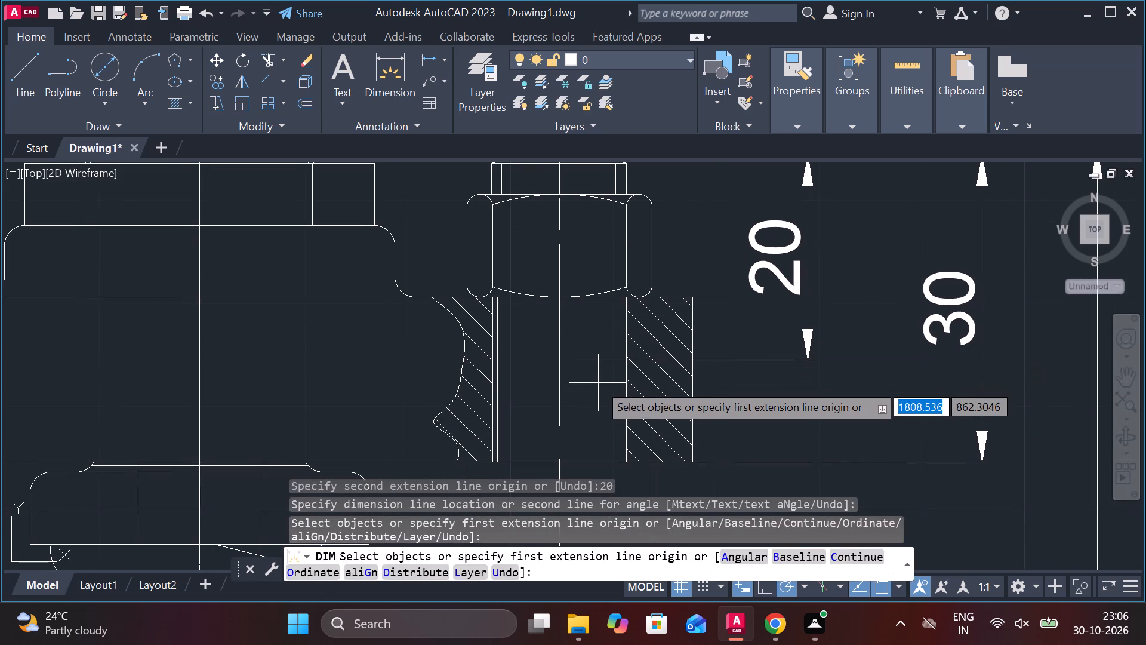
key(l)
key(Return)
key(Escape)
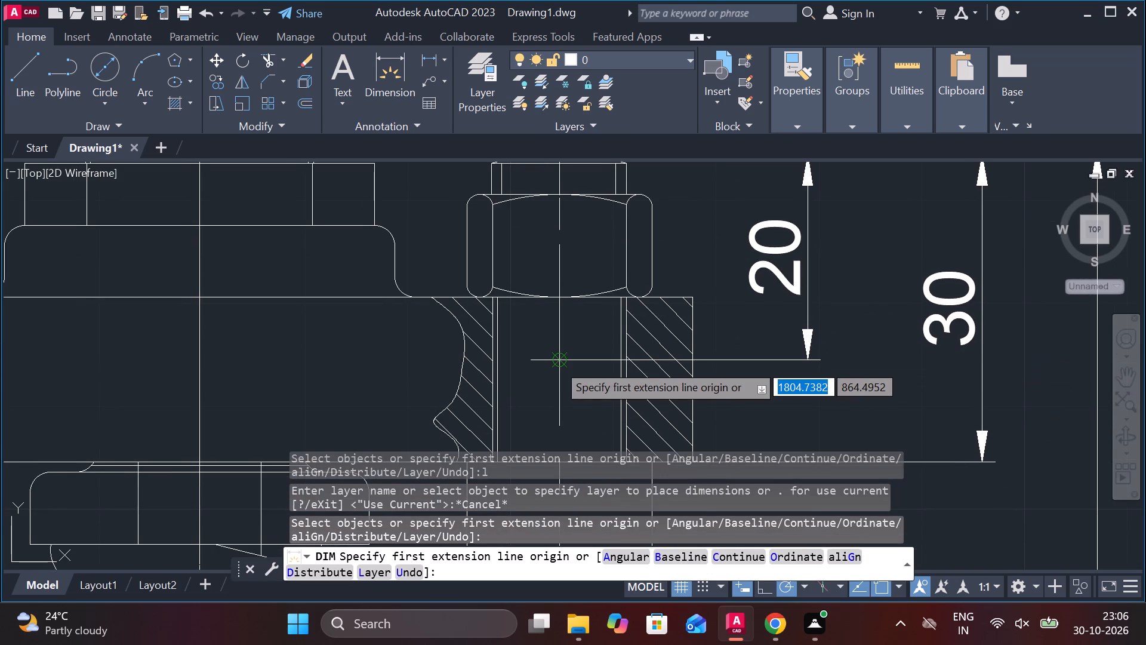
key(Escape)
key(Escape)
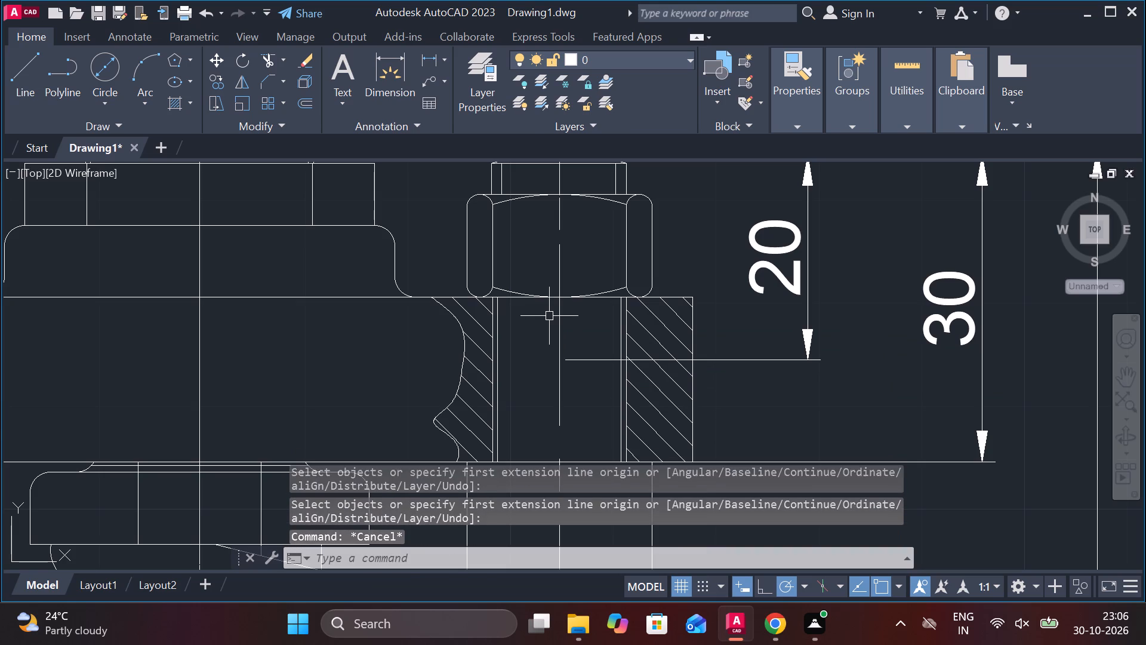
Draw a horizontal line 12 long across the stud's inner lines in the top flange, level with the 20 dimension's lower end.
key(l)
key(Return)
click(565, 364)
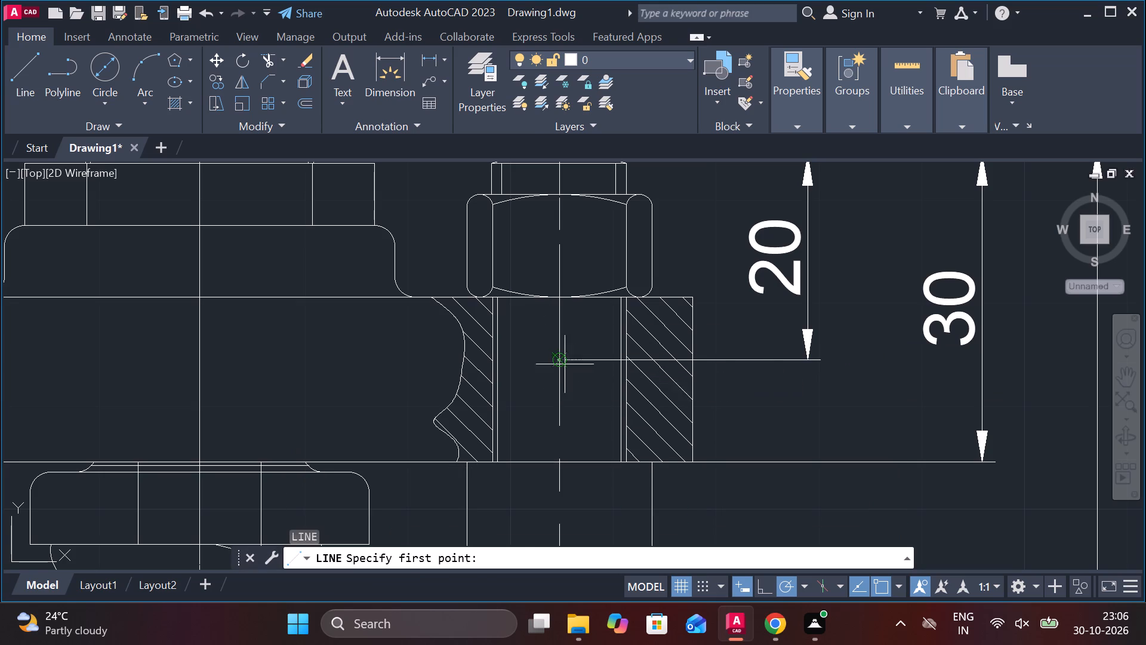
click(501, 363)
key(Escape)
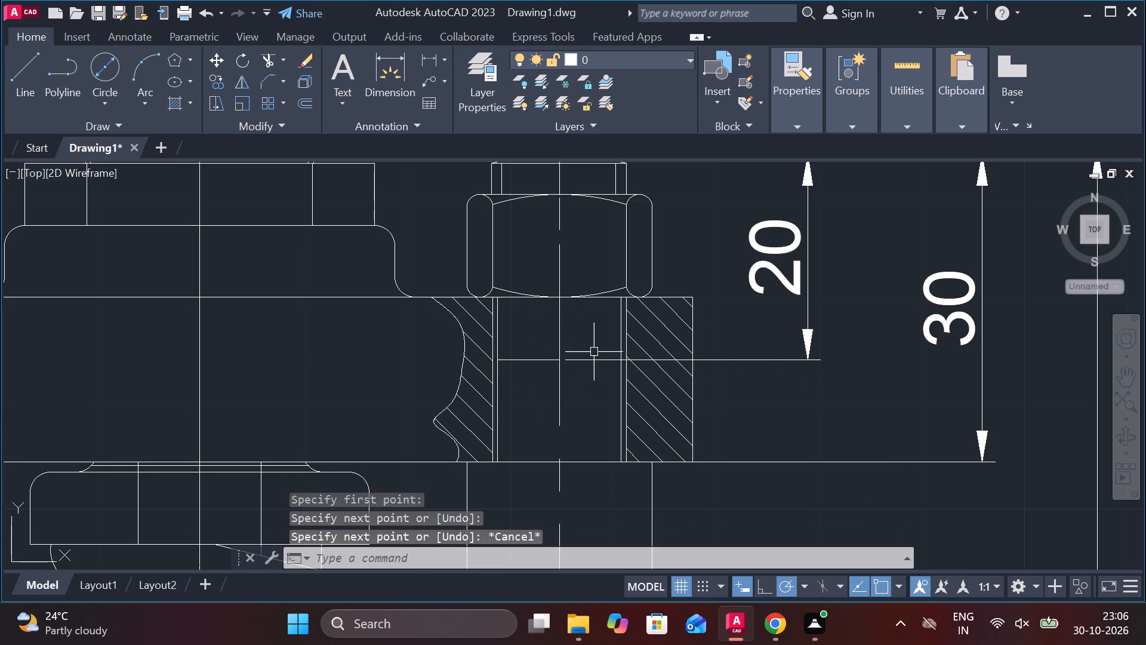
click(554, 359)
click(557, 360)
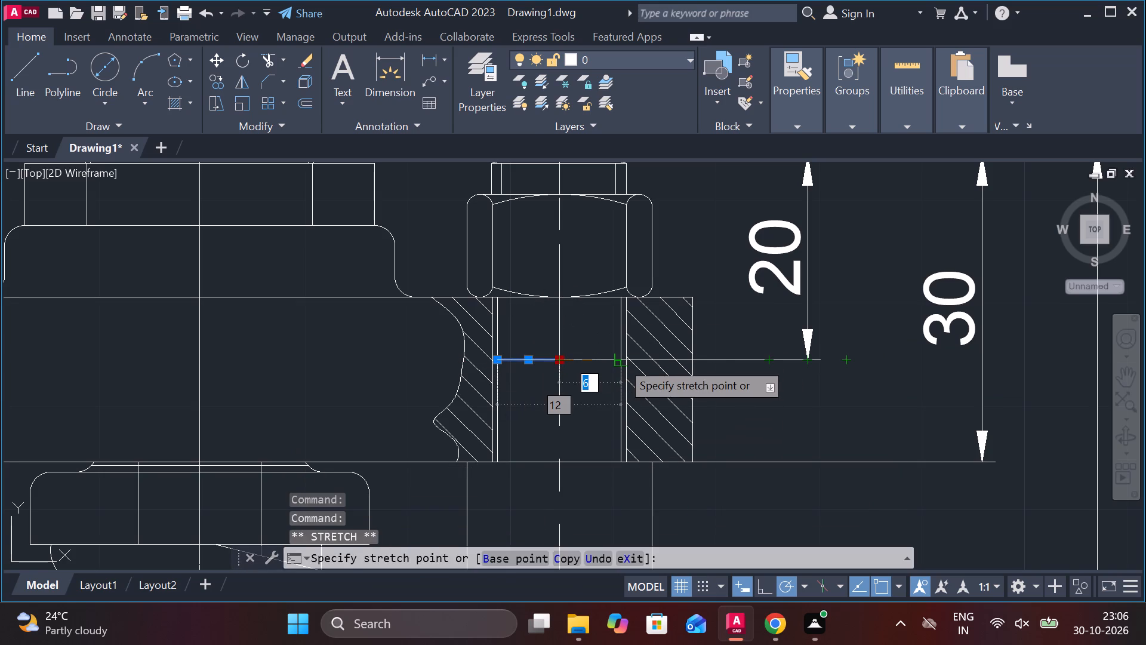
click(621, 361)
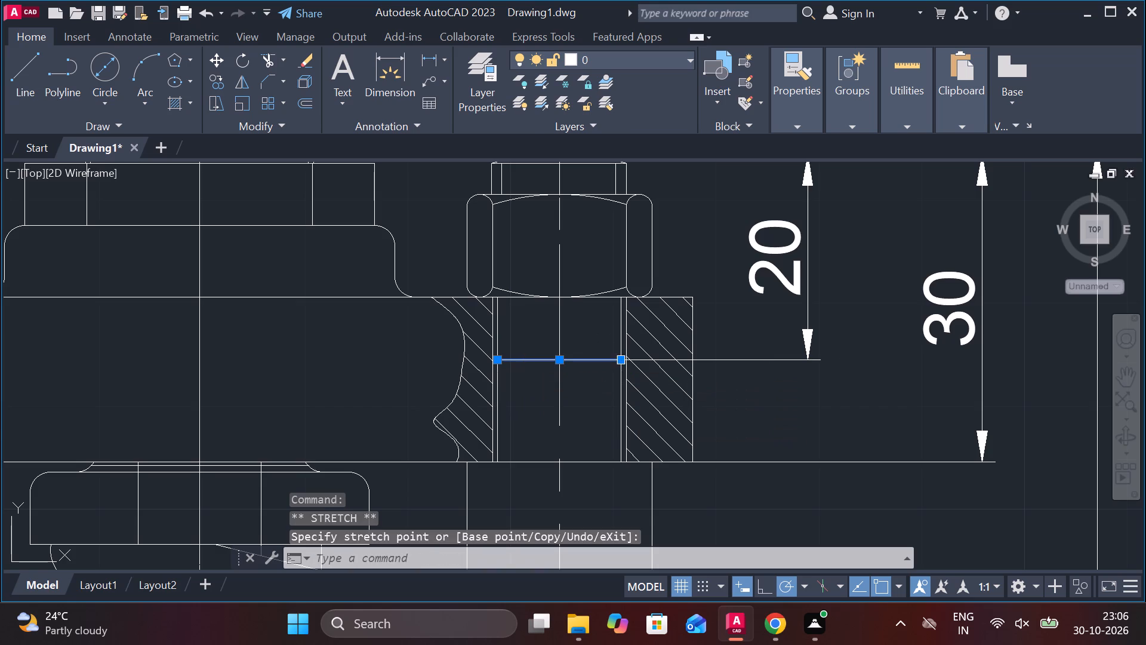
key(Escape)
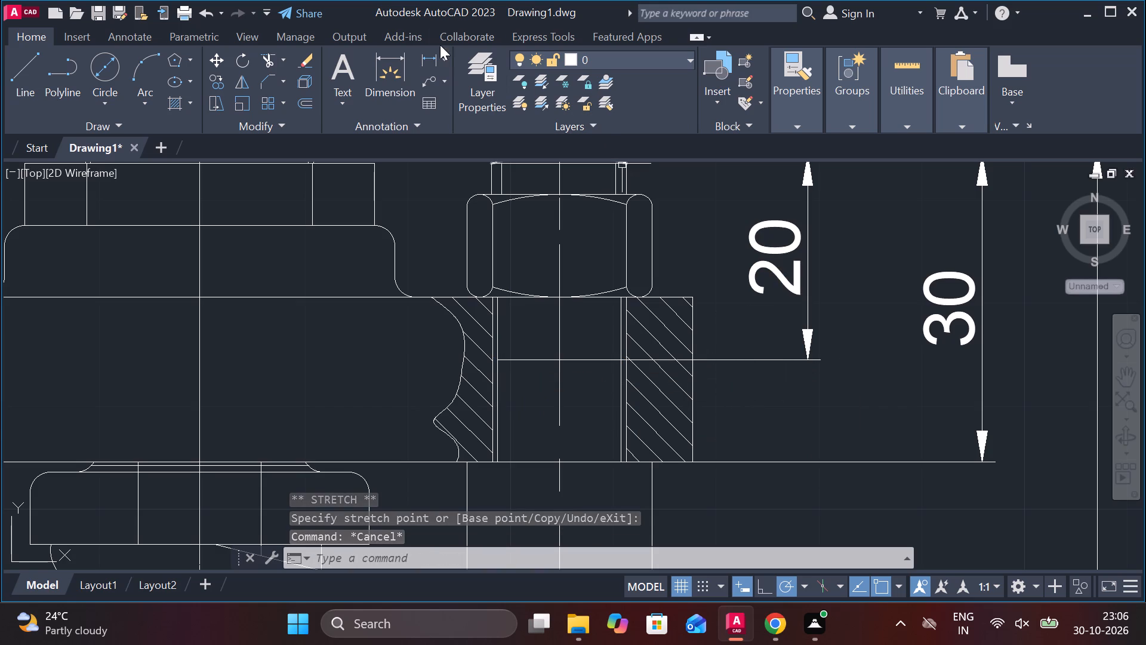
Add a vertical linear dimension from the 20 dimension's lower end to the top flange's underside, in line with the 20 dimension.
click(424, 56)
click(723, 357)
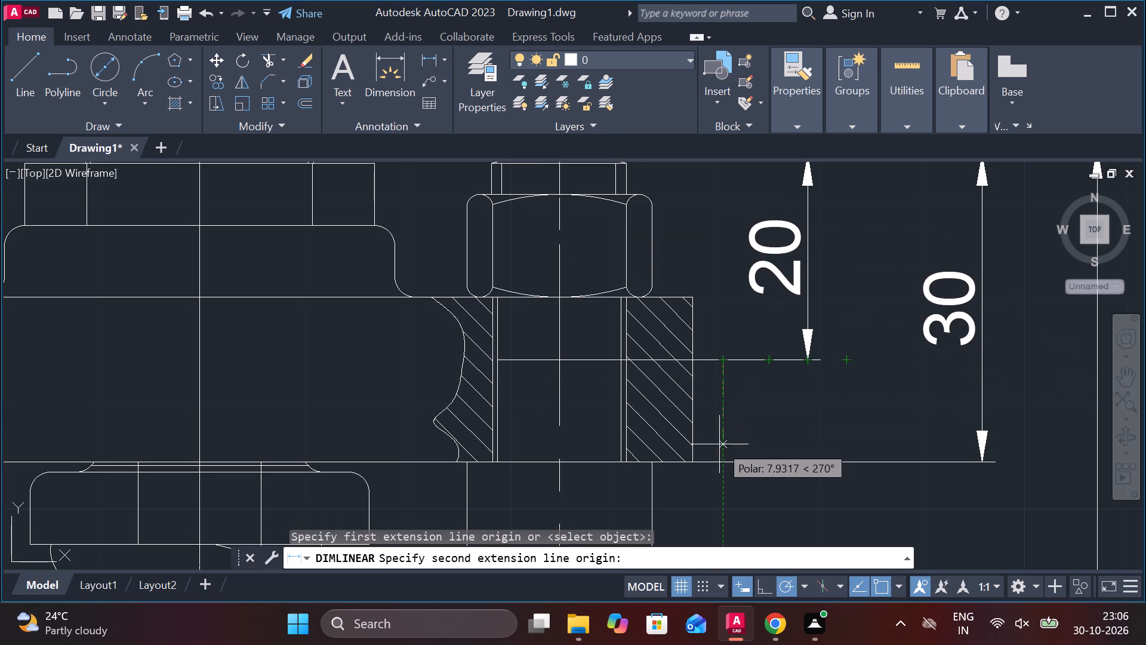
click(718, 456)
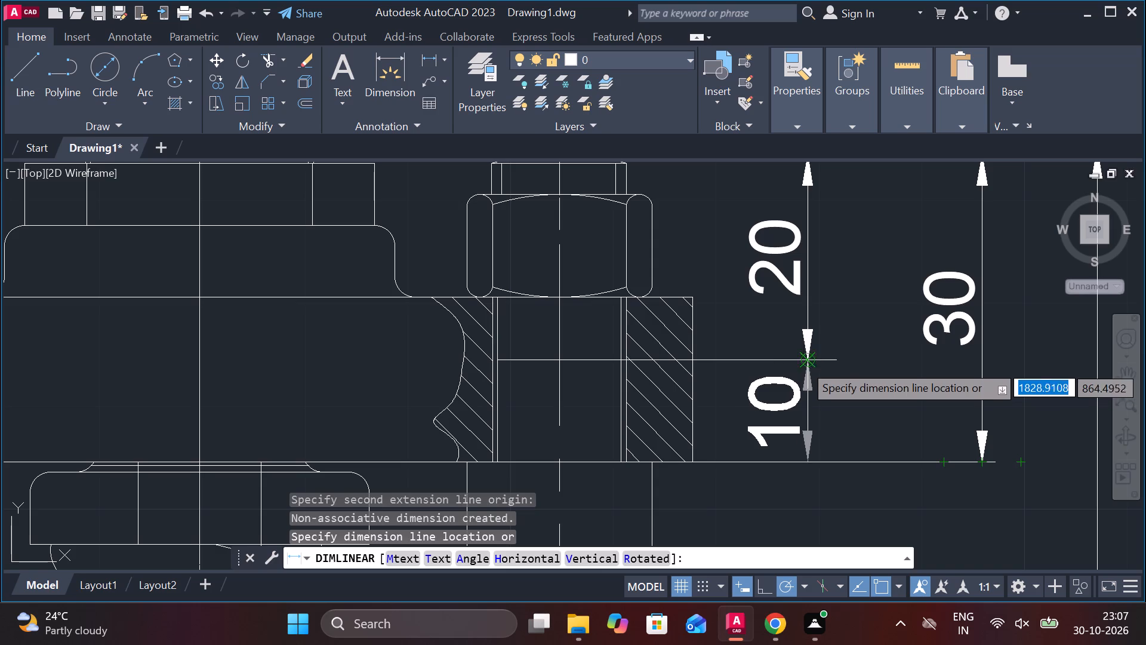
click(803, 362)
key(Escape)
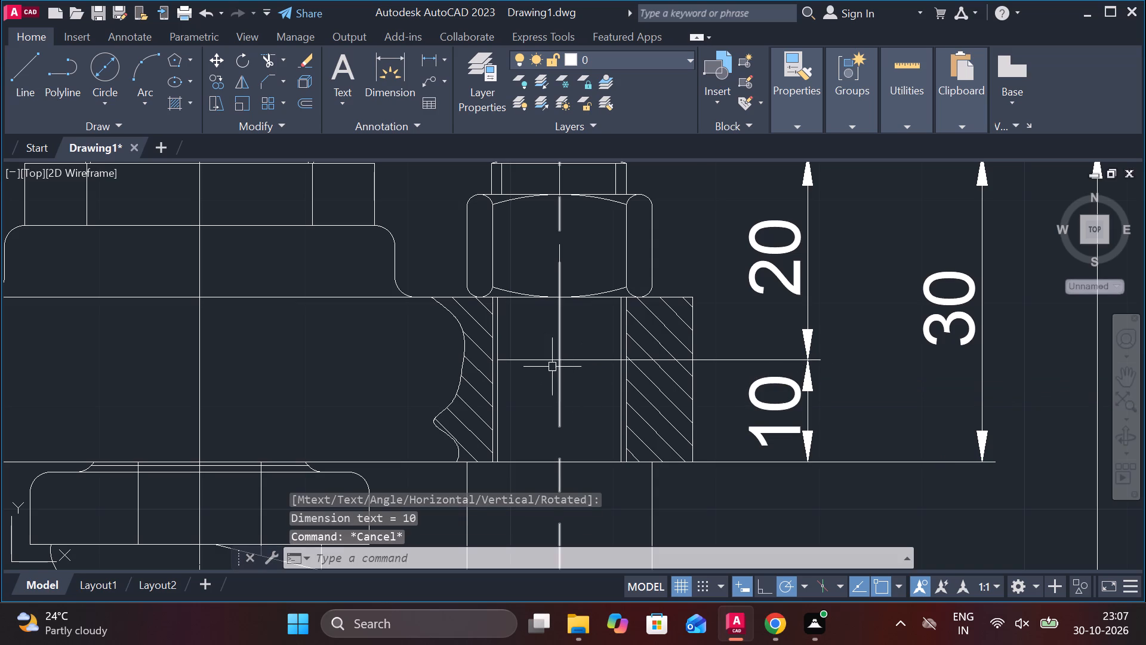
scroll(517, 337, down, 3)
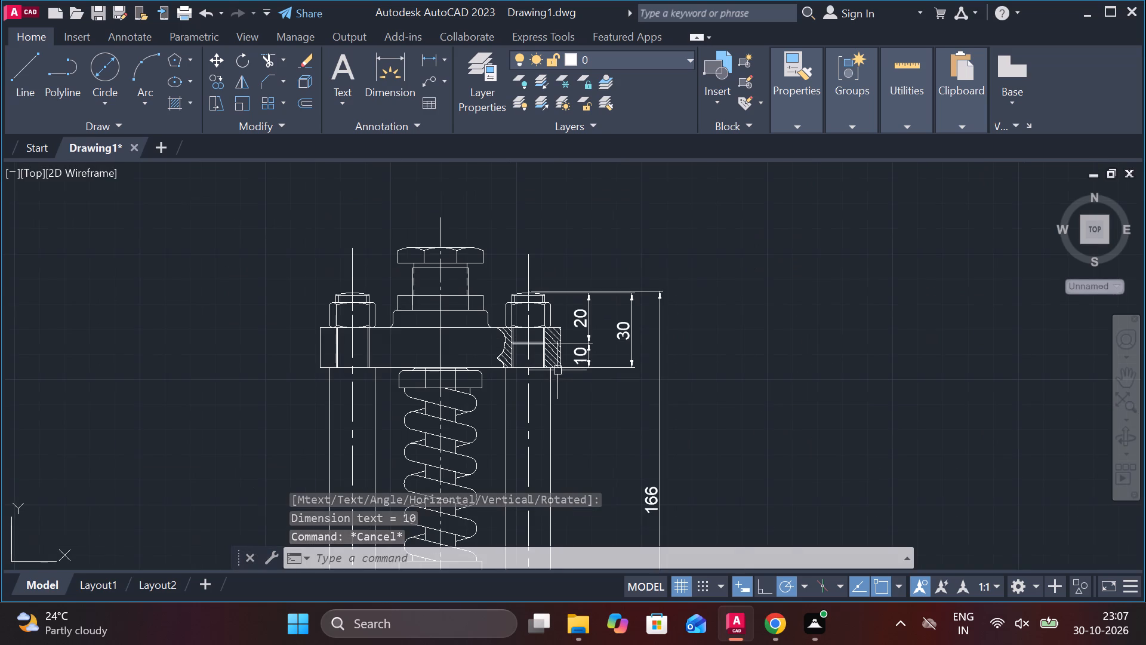
middle_drag(609, 382, 602, 324)
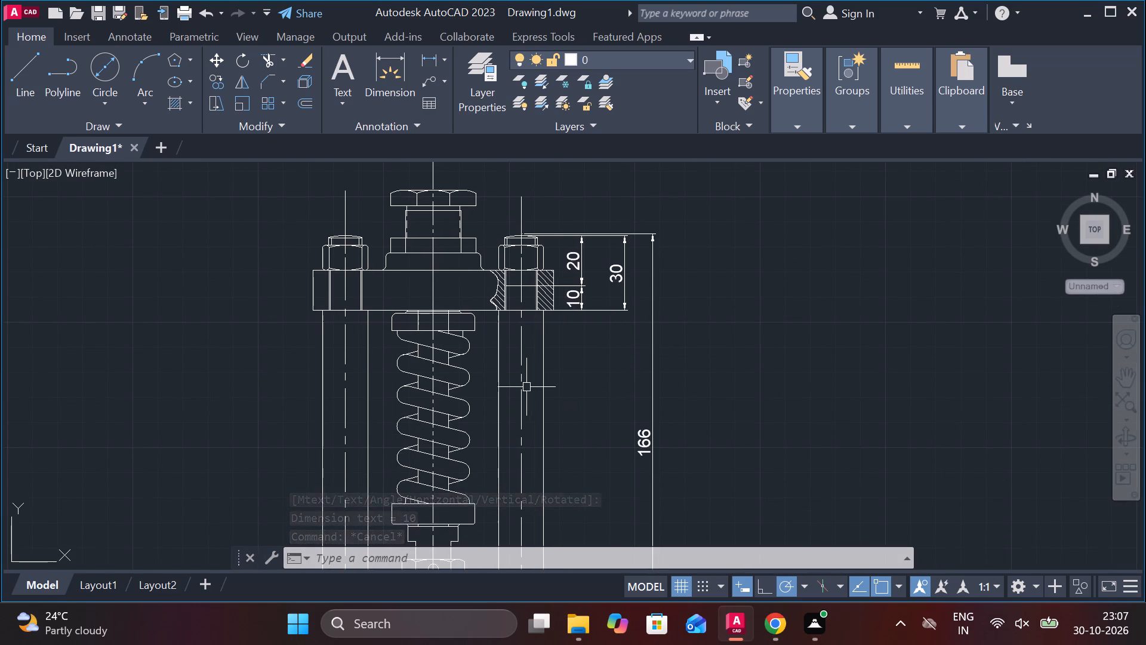
Add a horizontal linear dimension across the right-hand stud below the top flange and prefix its text with the diameter symbol Ø.
key(space)
click(501, 385)
click(539, 384)
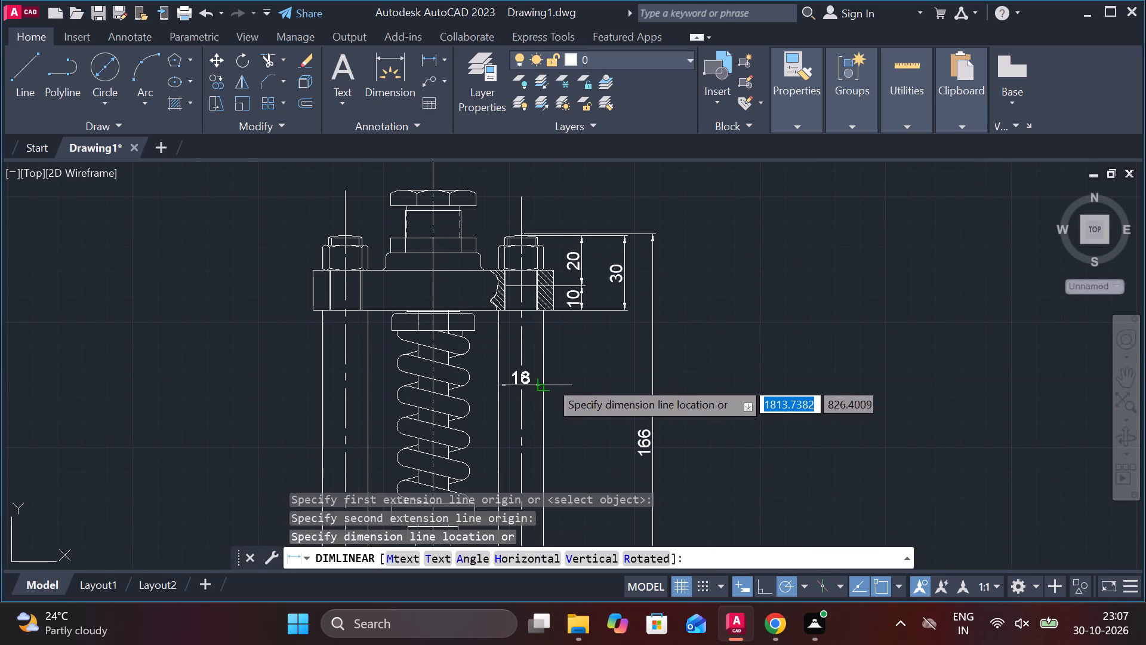
scroll(550, 380, up, 1)
click(550, 380)
double_click(511, 378)
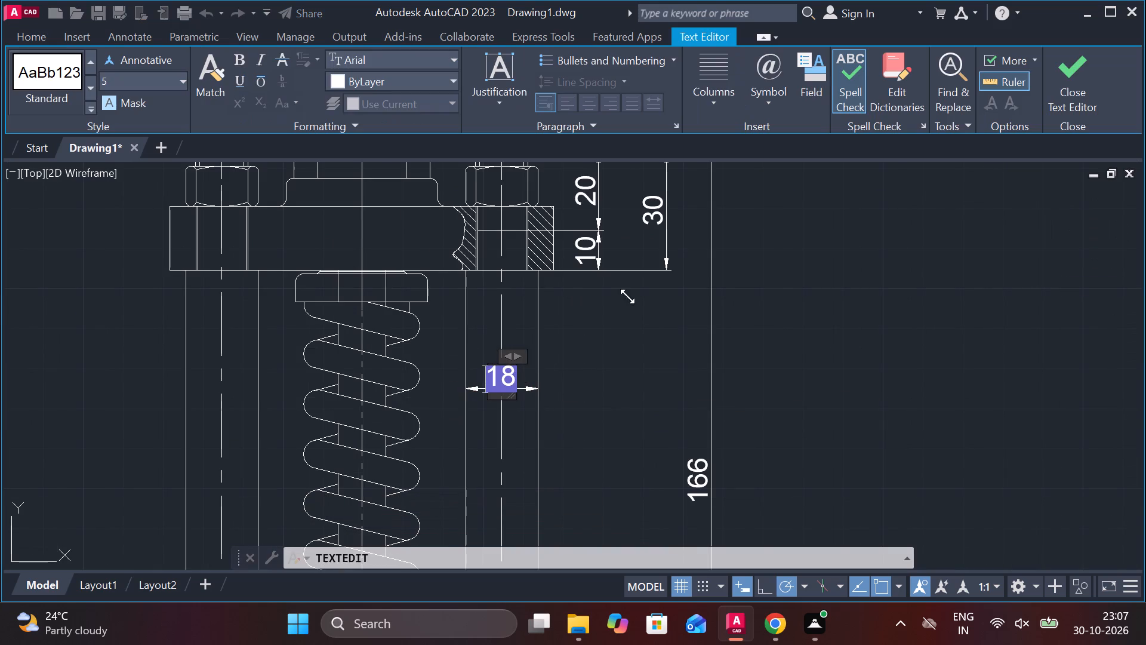
click(770, 104)
click(785, 171)
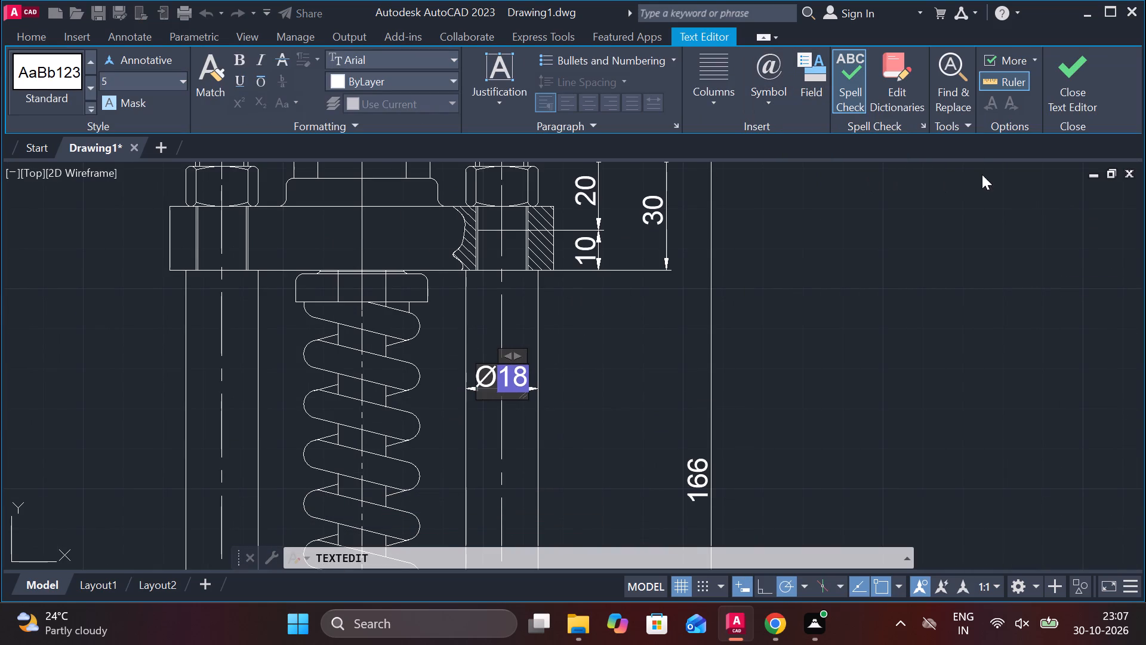
click(1054, 97)
Add a vertical linear dimension from the top flange's underside to the lower flange's top face, placed inside the 166 dimension.
middle_drag(860, 346, 852, 343)
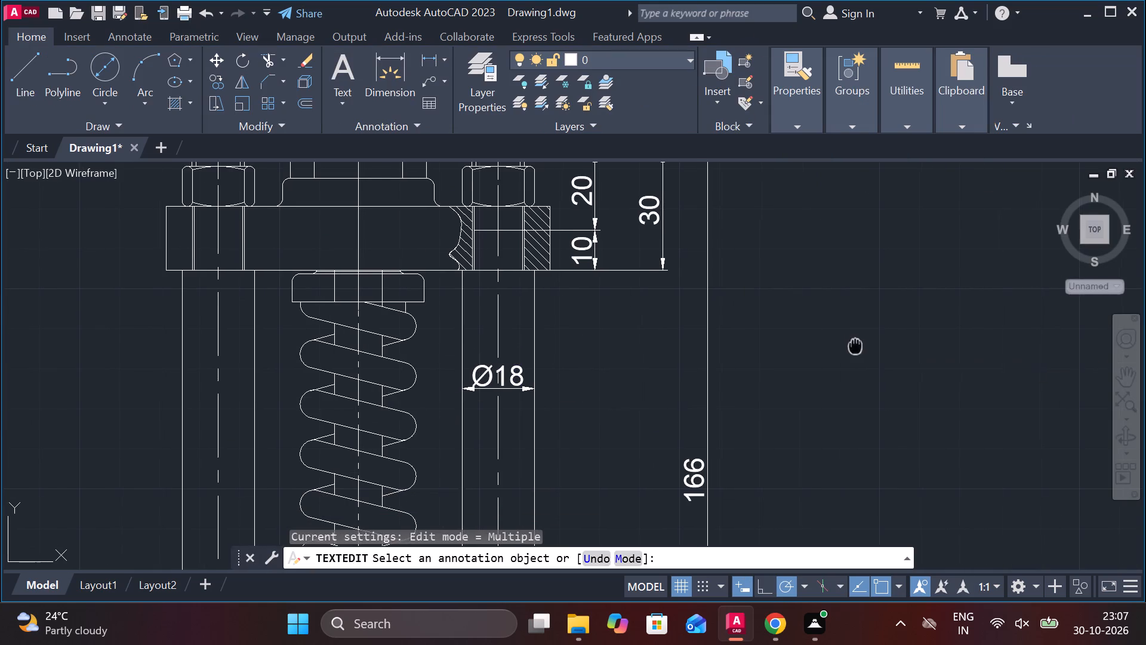
middle_drag(852, 343, 851, 332)
click(438, 59)
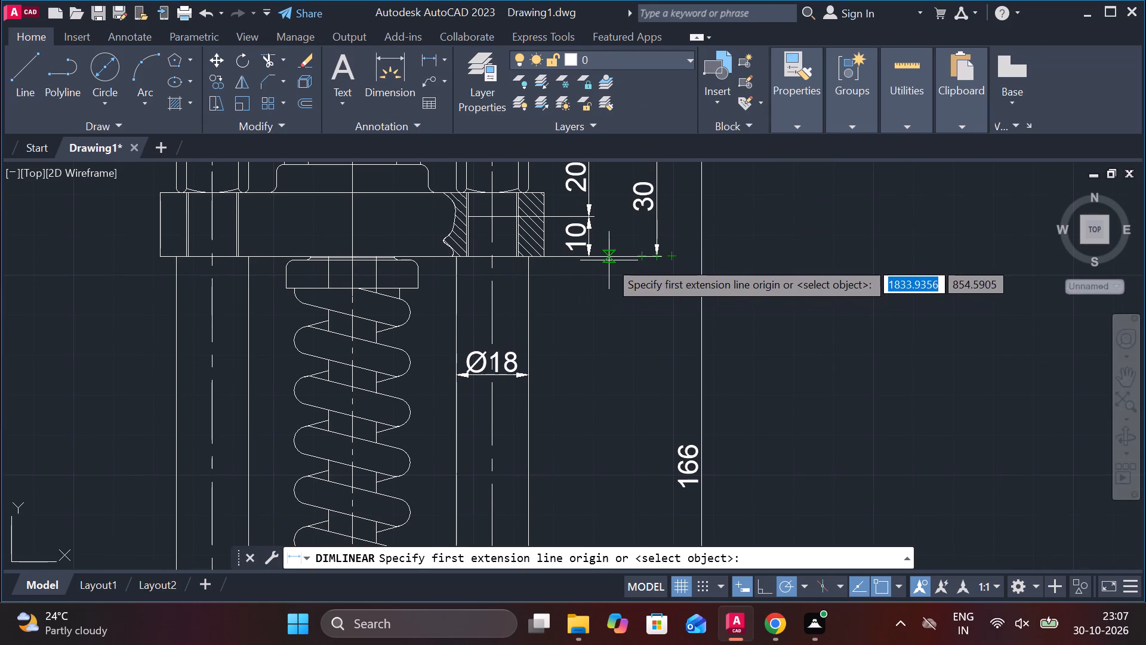
click(609, 260)
scroll(610, 302, down, 2)
middle_drag(621, 391, 608, 290)
scroll(596, 382, up, 2)
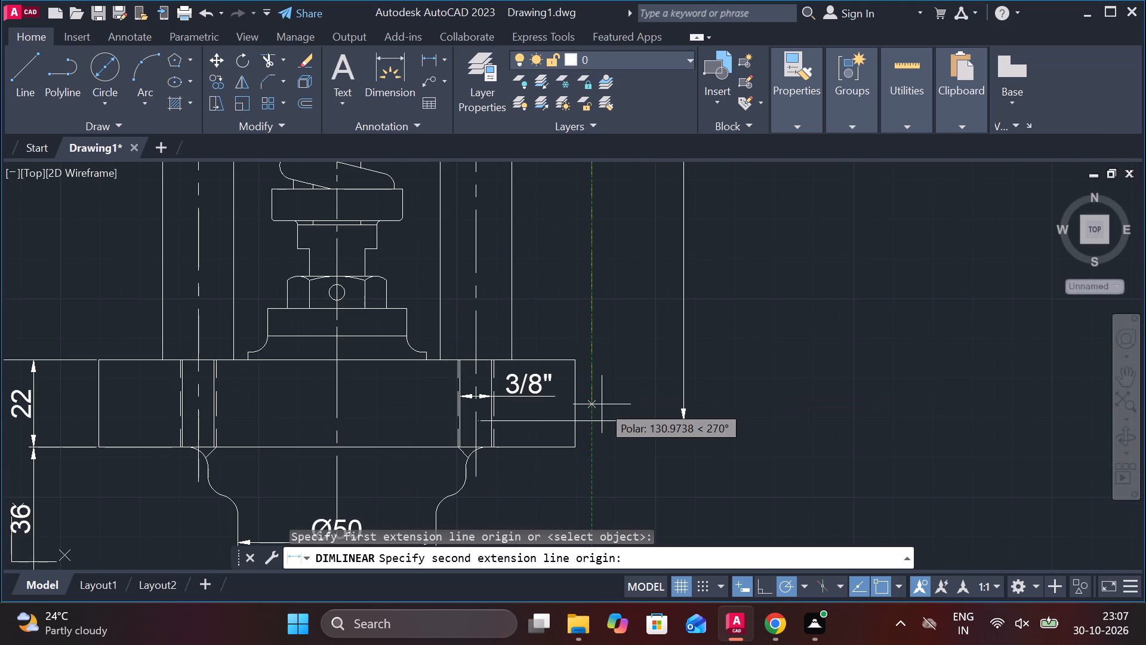
click(580, 355)
scroll(597, 304, down, 1)
middle_drag(603, 278, 606, 364)
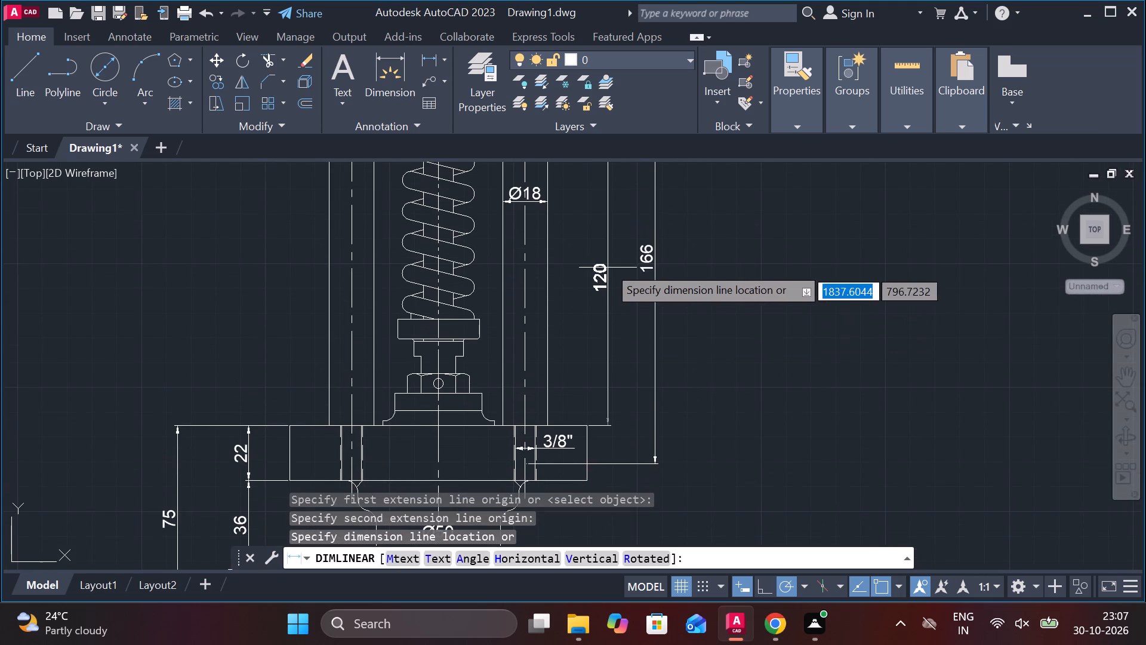
click(610, 259)
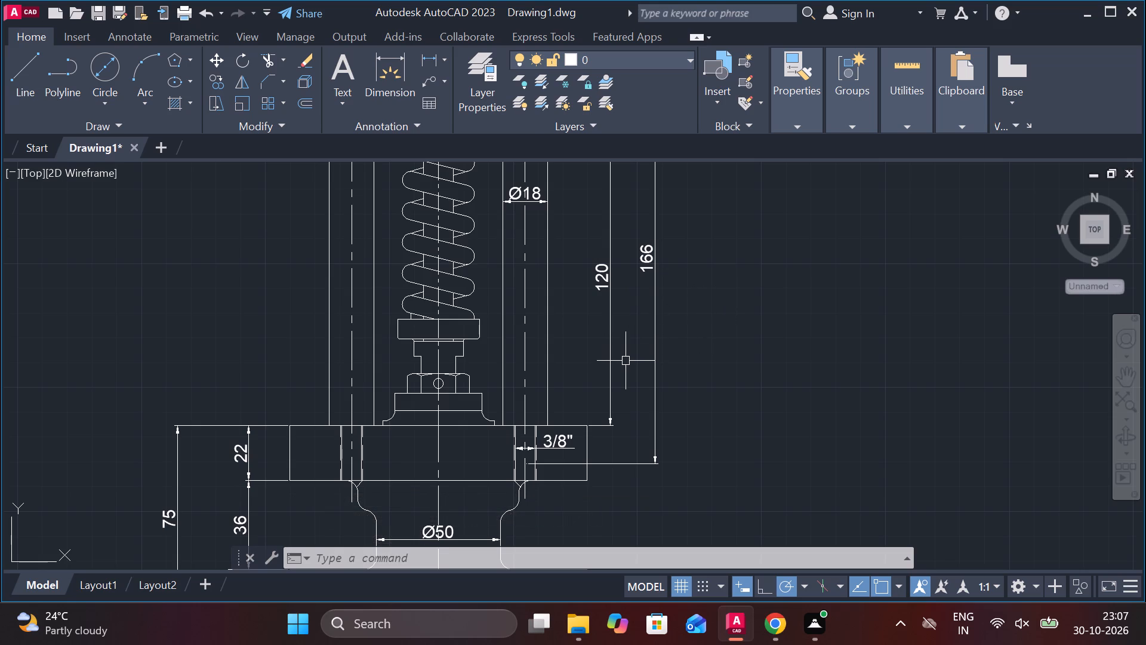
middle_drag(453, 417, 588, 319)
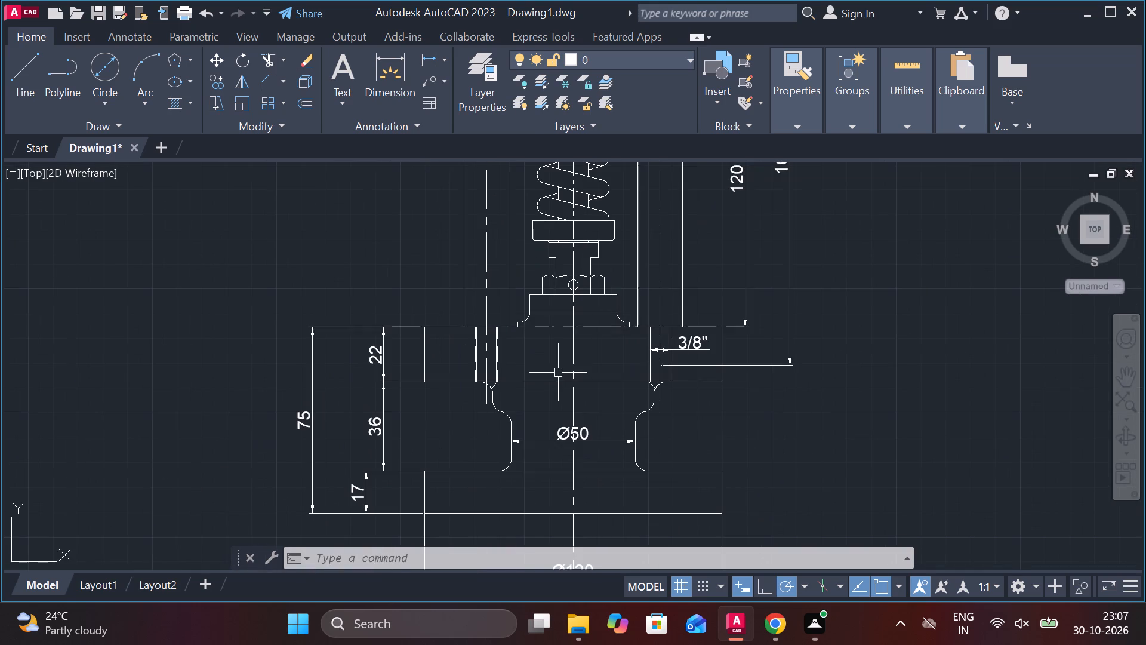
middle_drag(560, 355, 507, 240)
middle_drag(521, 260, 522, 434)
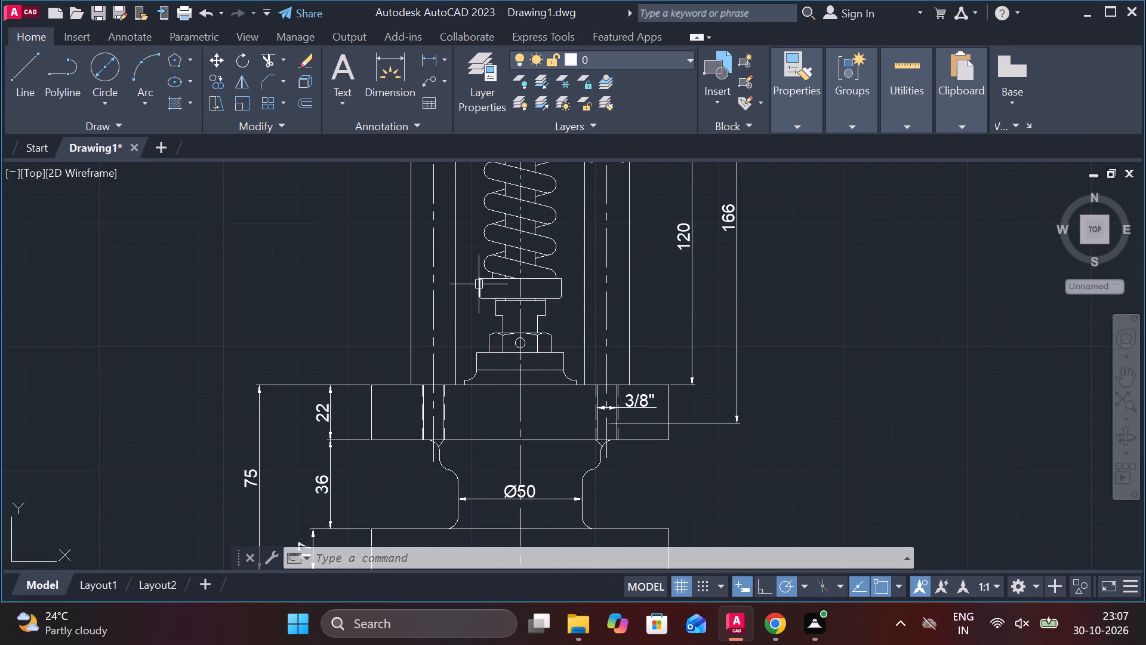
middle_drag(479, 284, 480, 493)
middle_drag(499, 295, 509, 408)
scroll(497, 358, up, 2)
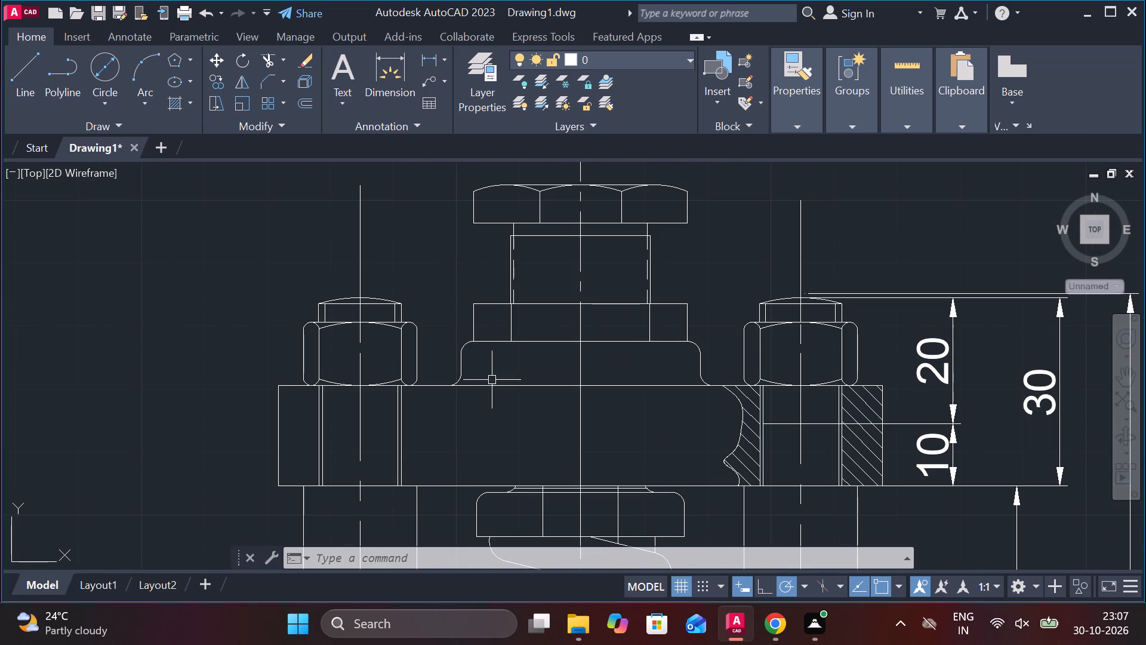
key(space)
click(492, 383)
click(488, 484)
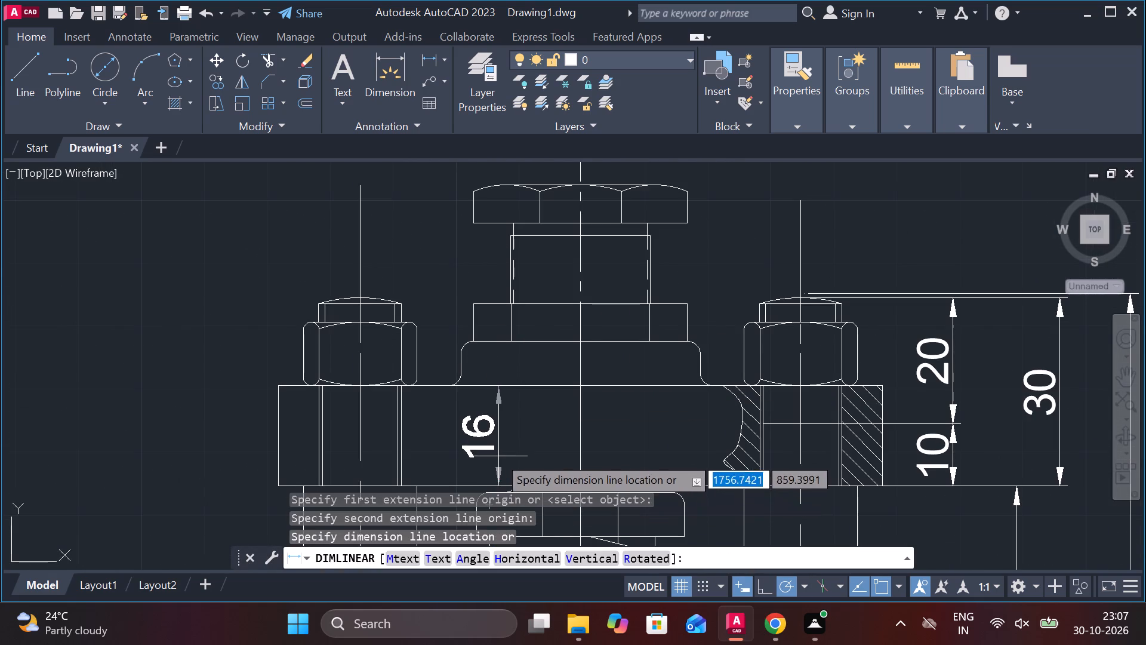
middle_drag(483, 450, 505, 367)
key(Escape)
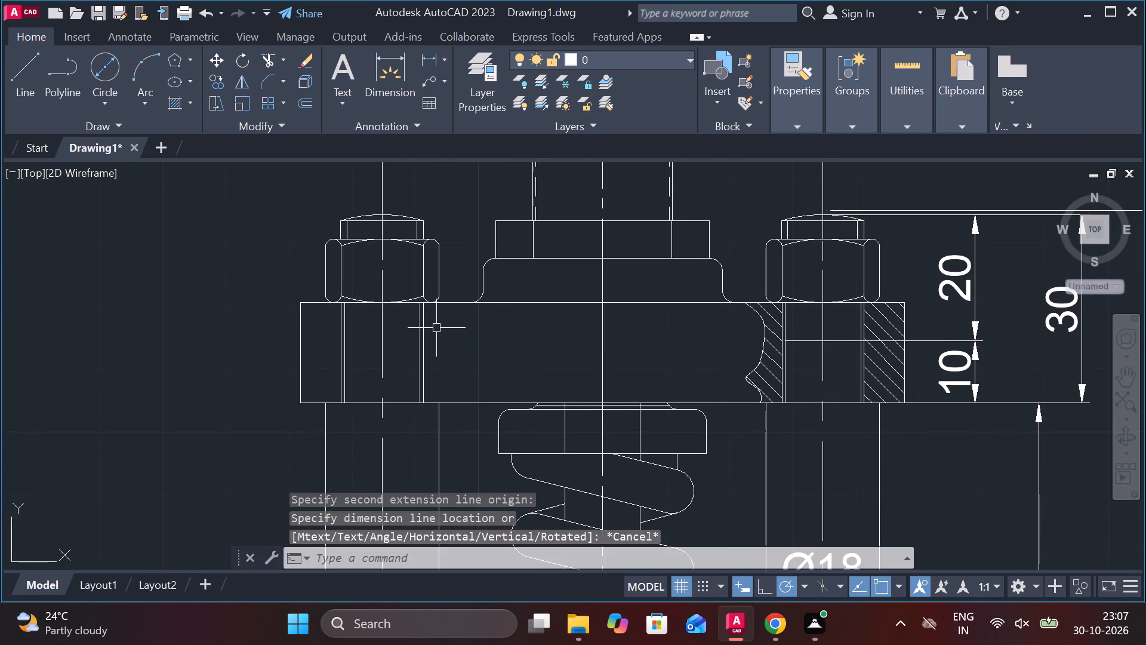
Add a vertical linear dimension for the top flange's thickness, placed just outside its left-hand edge.
middle_drag(440, 328, 476, 398)
key(space)
click(334, 374)
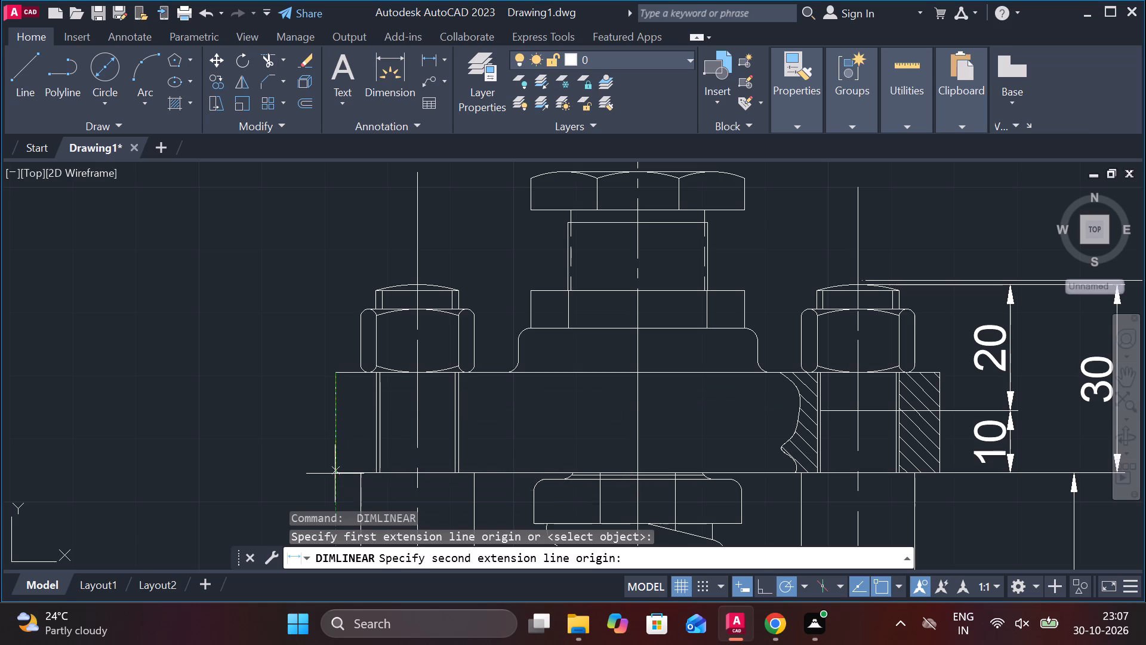
click(334, 476)
click(289, 440)
Add a horizontal linear dimension between the two studs' centre lines, placed above the central bolt head.
scroll(422, 279, up, 1)
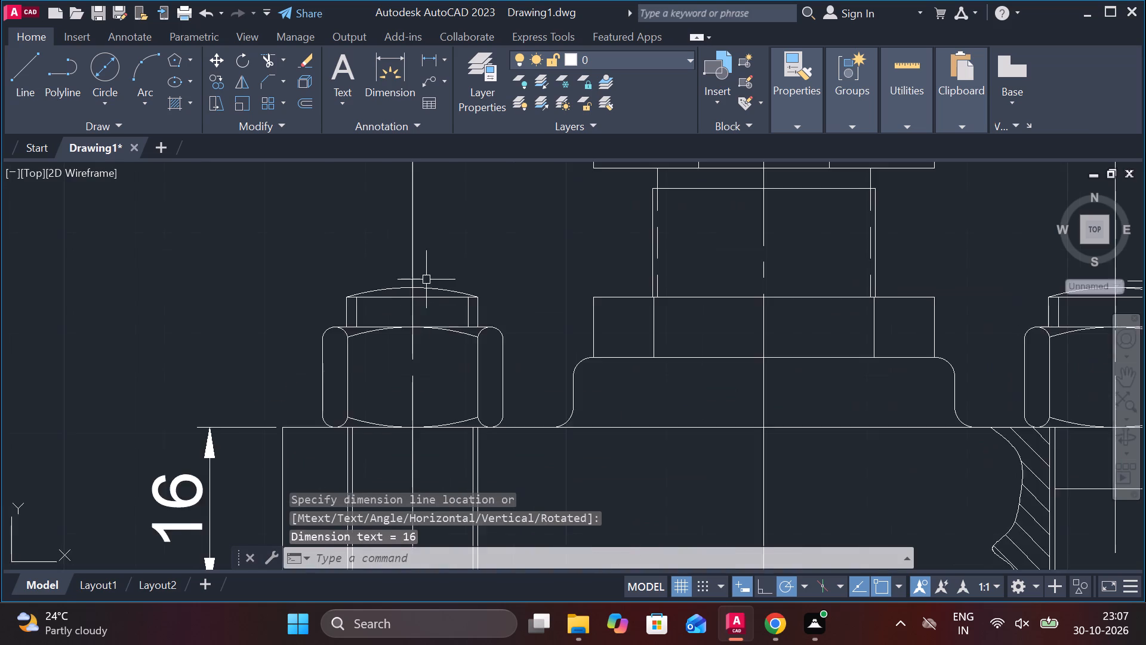
middle_drag(427, 317, 412, 374)
key(space)
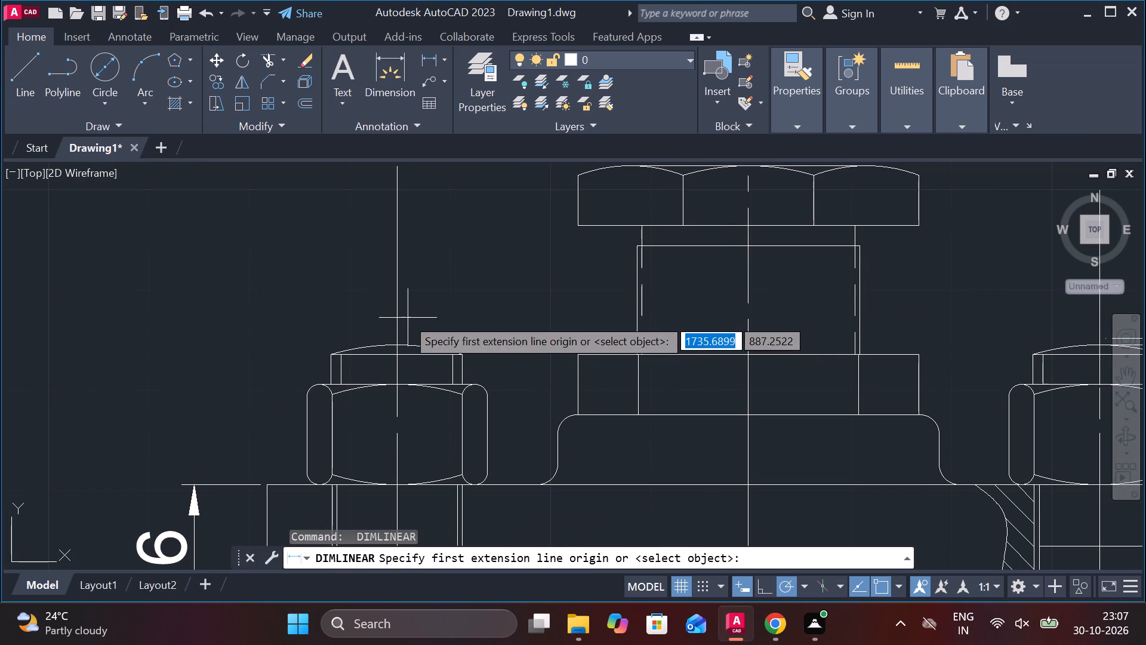
click(400, 315)
scroll(442, 321, down, 1)
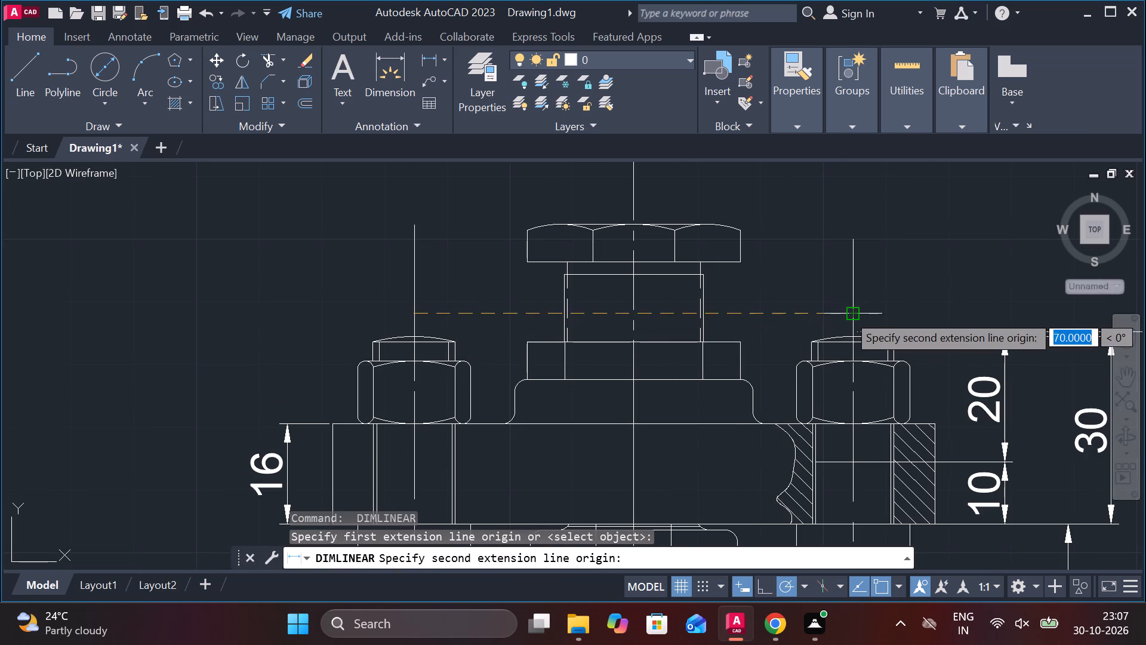
click(847, 314)
middle_drag(723, 236, 703, 331)
click(696, 217)
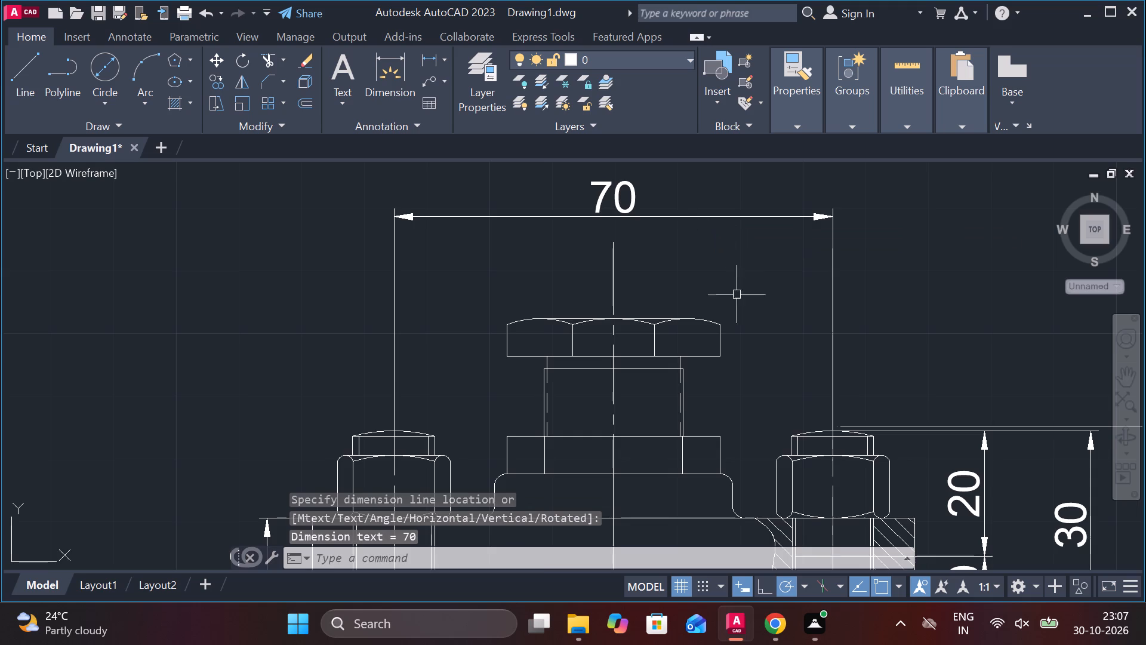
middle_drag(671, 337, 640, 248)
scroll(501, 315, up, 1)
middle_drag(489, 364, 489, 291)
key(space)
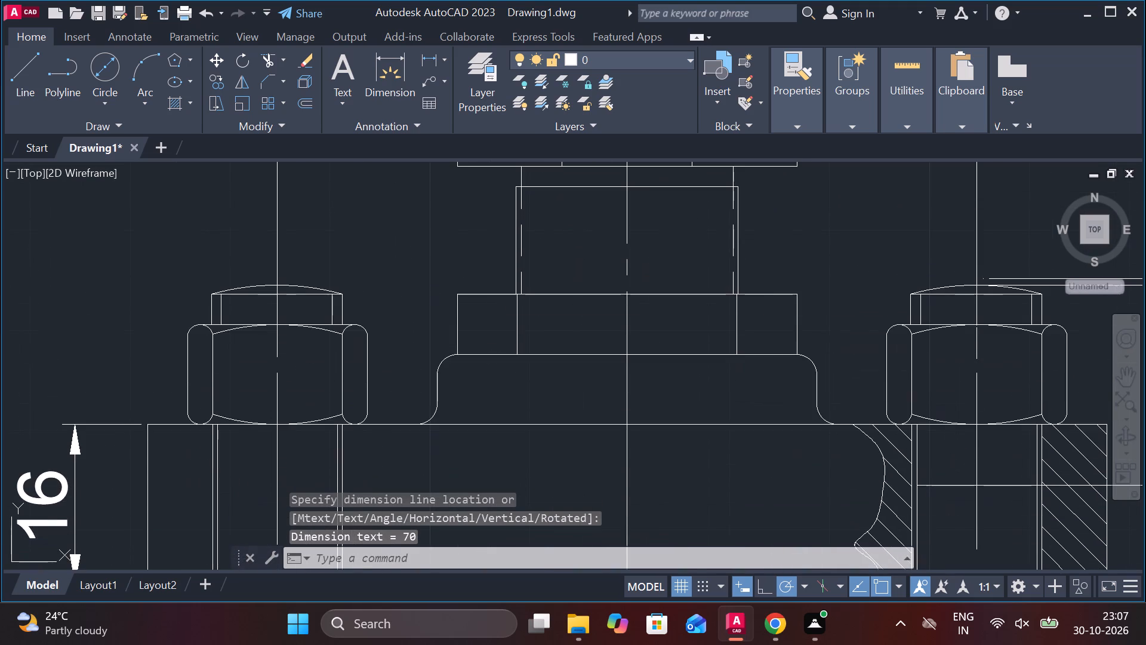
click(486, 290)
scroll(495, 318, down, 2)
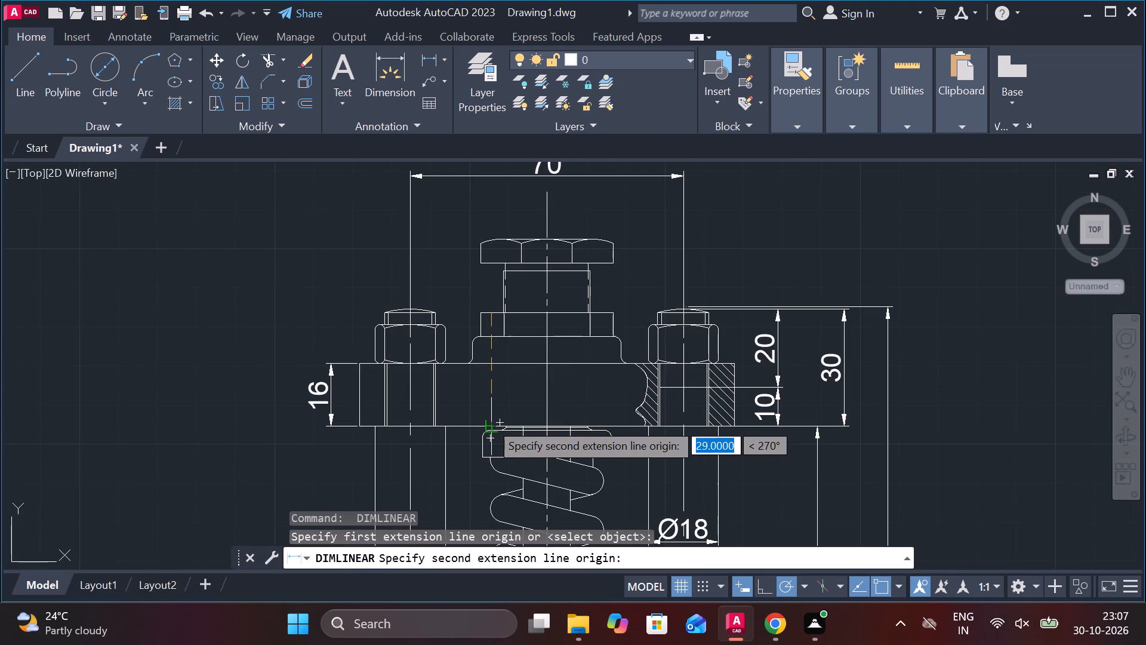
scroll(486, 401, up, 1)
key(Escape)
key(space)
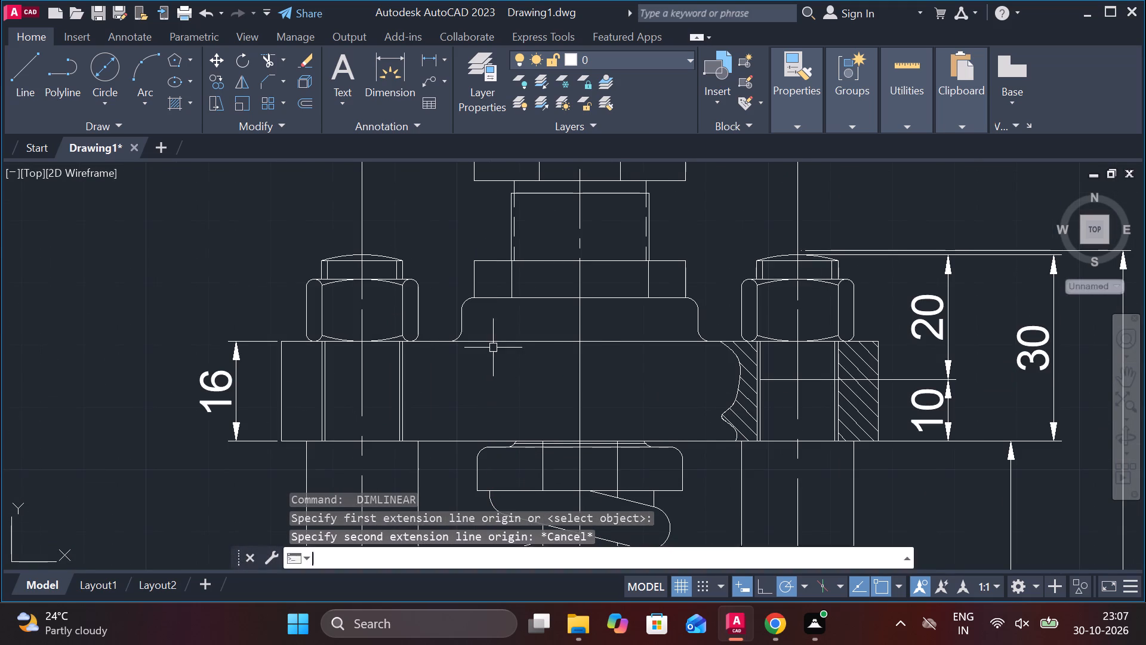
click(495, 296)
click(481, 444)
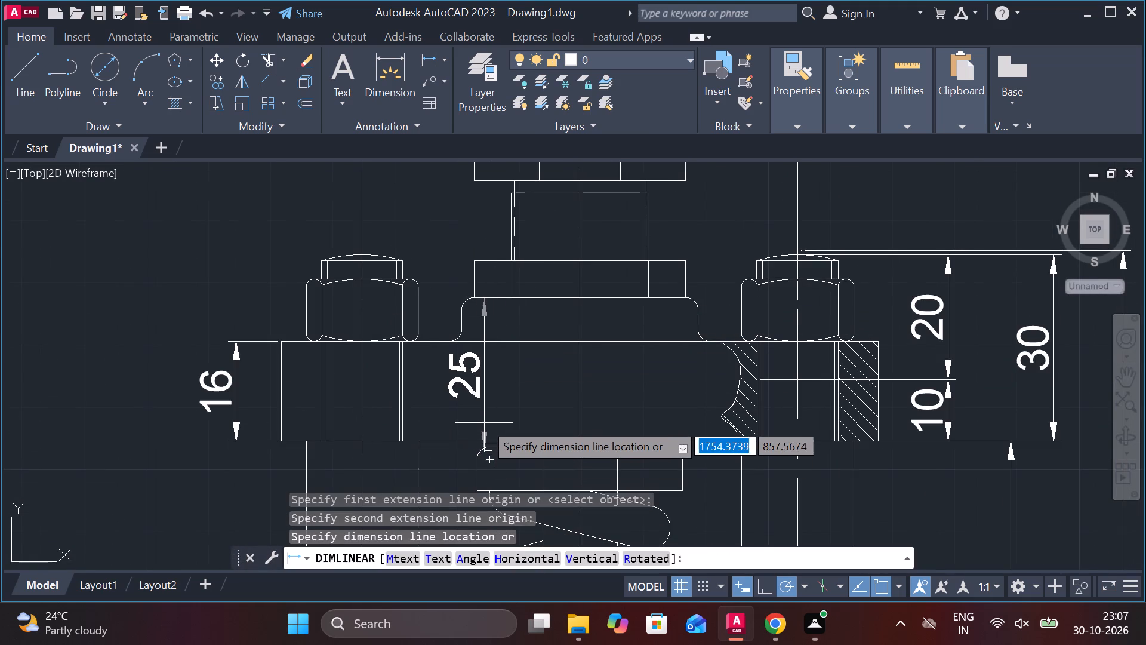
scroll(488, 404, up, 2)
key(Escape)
Add a vertical linear dimension from the top flange's underside to the top of its rounded central boss, placed within the flange outline.
key(space)
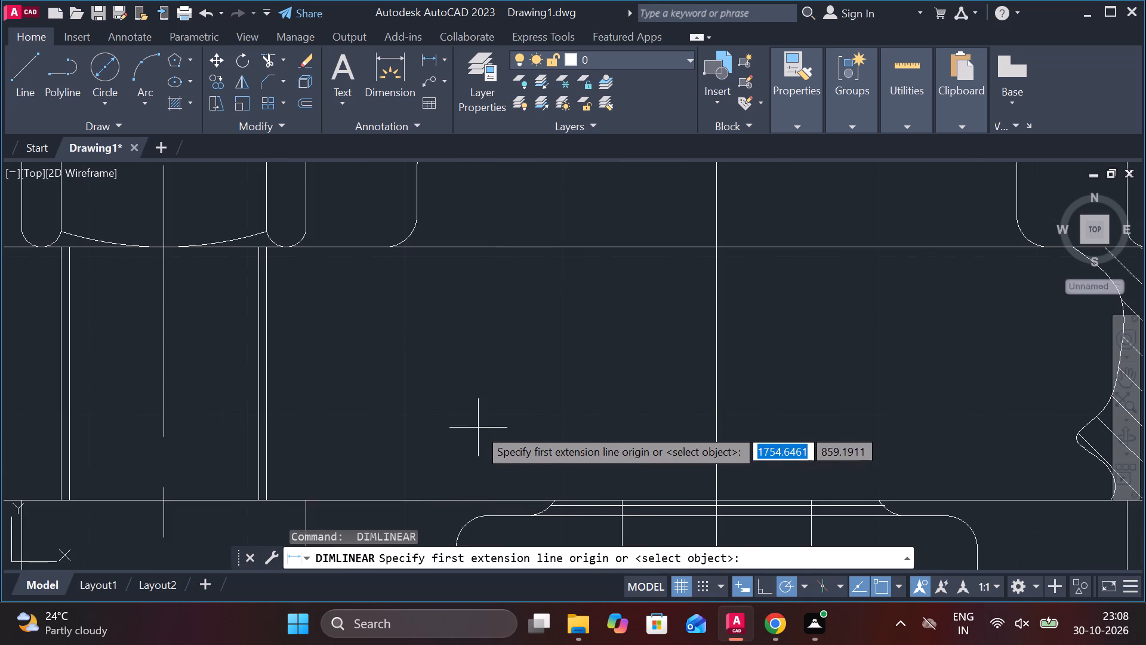
scroll(478, 428, down, 1)
click(486, 468)
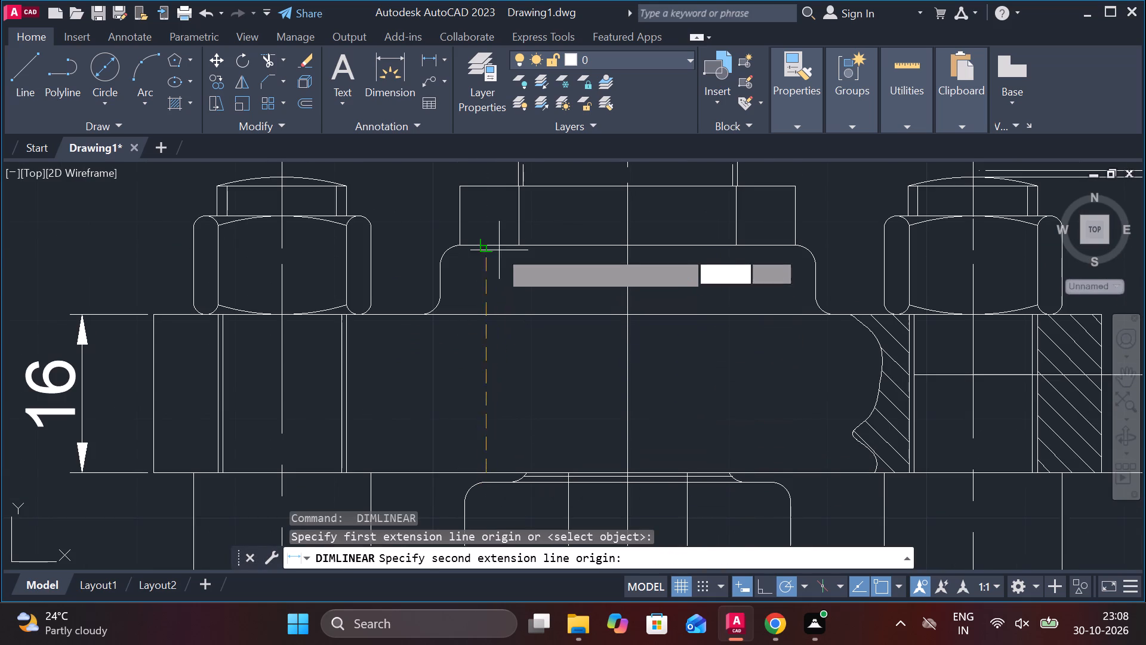
click(497, 247)
click(487, 364)
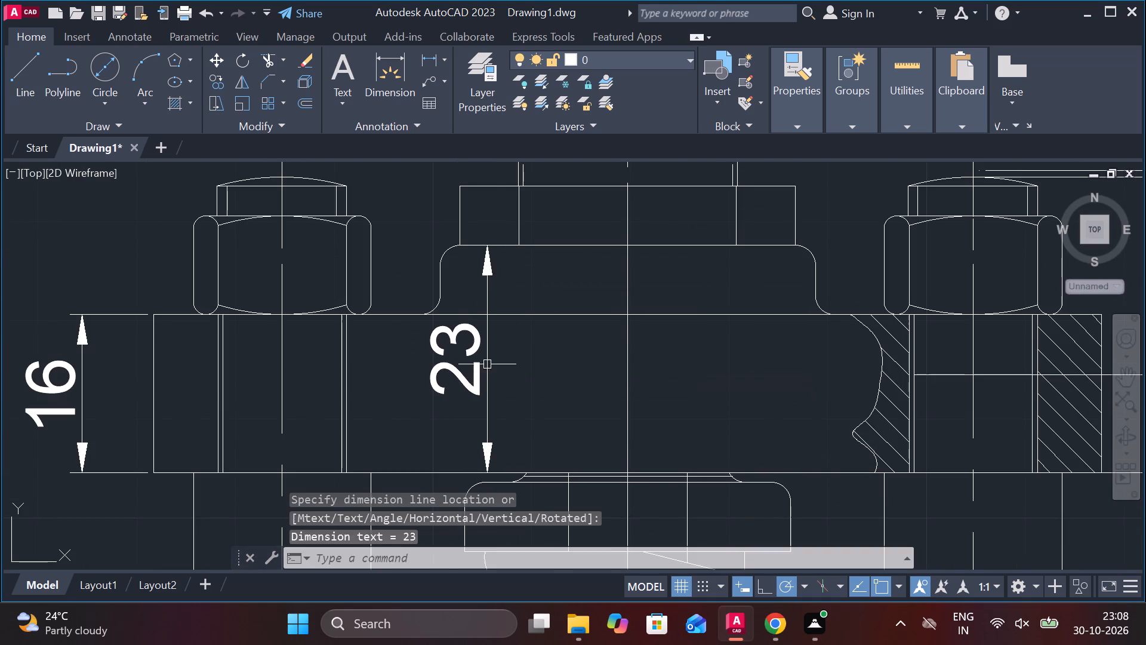
Add a multileader labelled 1 pointing into the left-hand end of the lower flange, with its landing up and to the left.
scroll(507, 364, down, 3)
middle_drag(673, 407, 629, 326)
scroll(729, 370, down, 1)
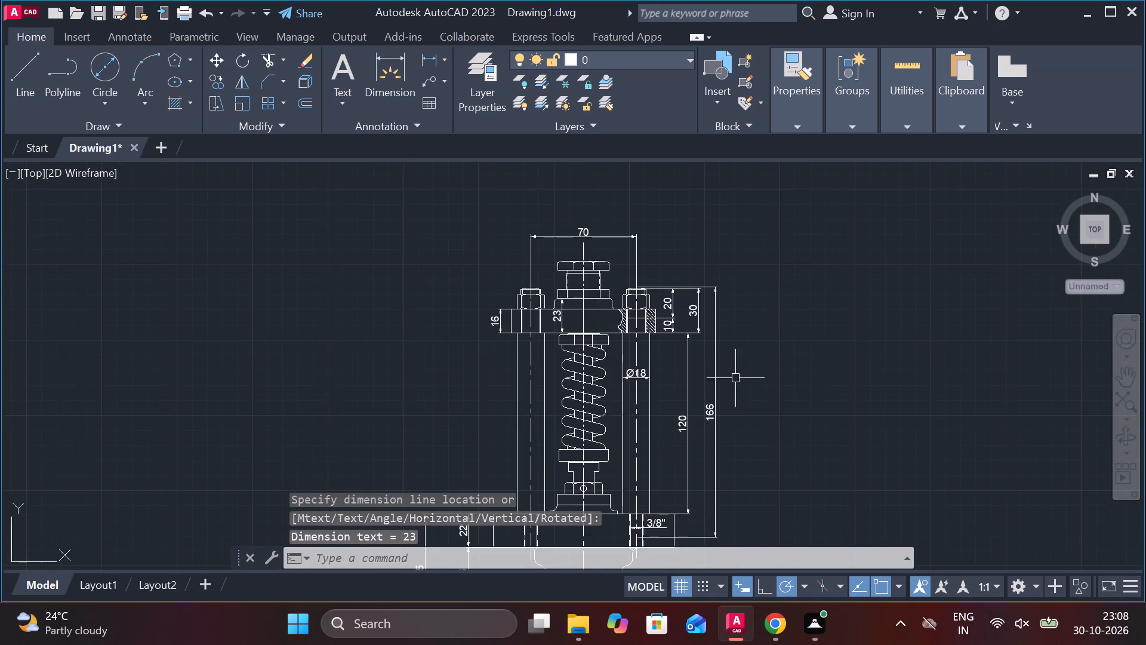
middle_drag(740, 418, 694, 338)
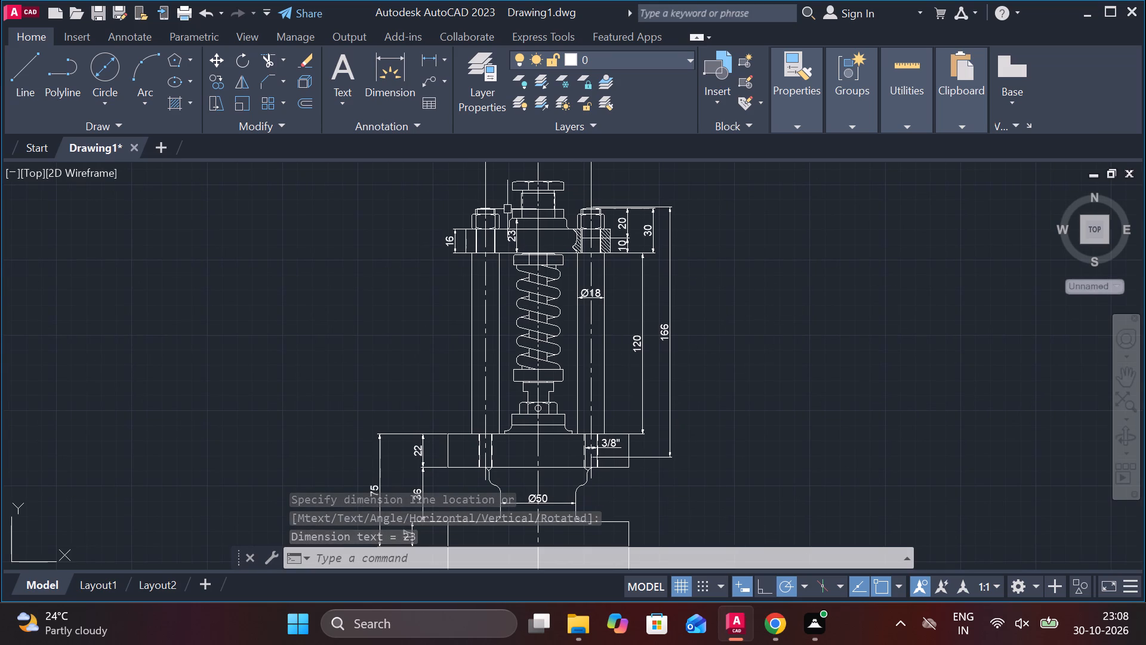
click(435, 79)
middle_drag(489, 466, 544, 453)
scroll(516, 460, up, 2)
scroll(548, 386, down, 2)
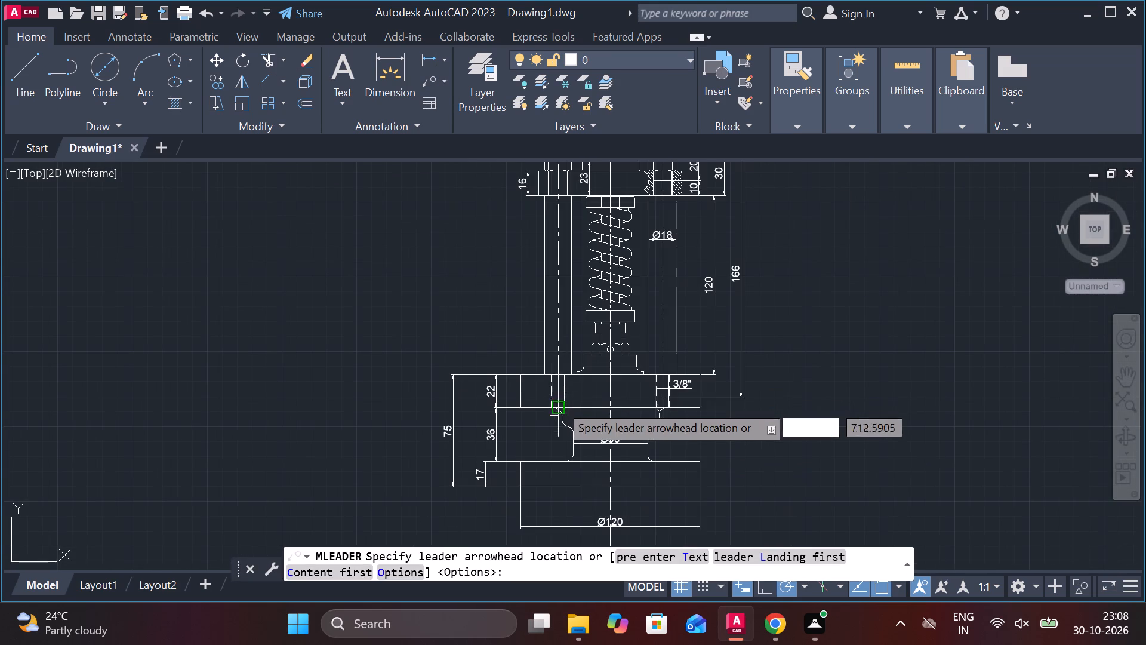
scroll(530, 383, up, 3)
click(534, 385)
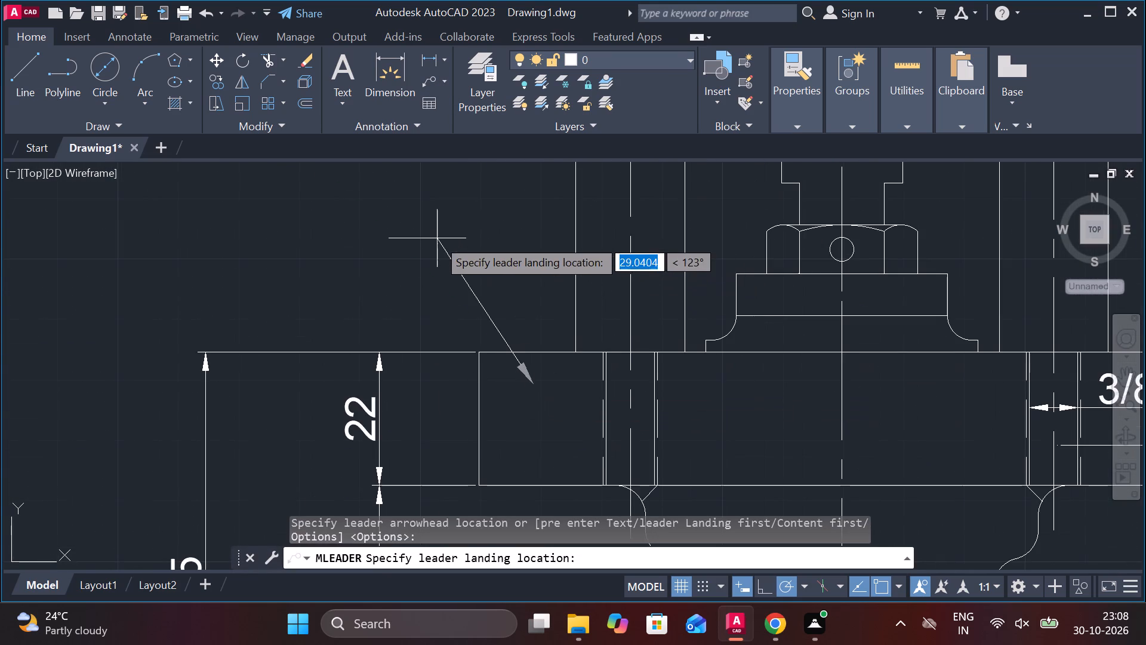
click(437, 238)
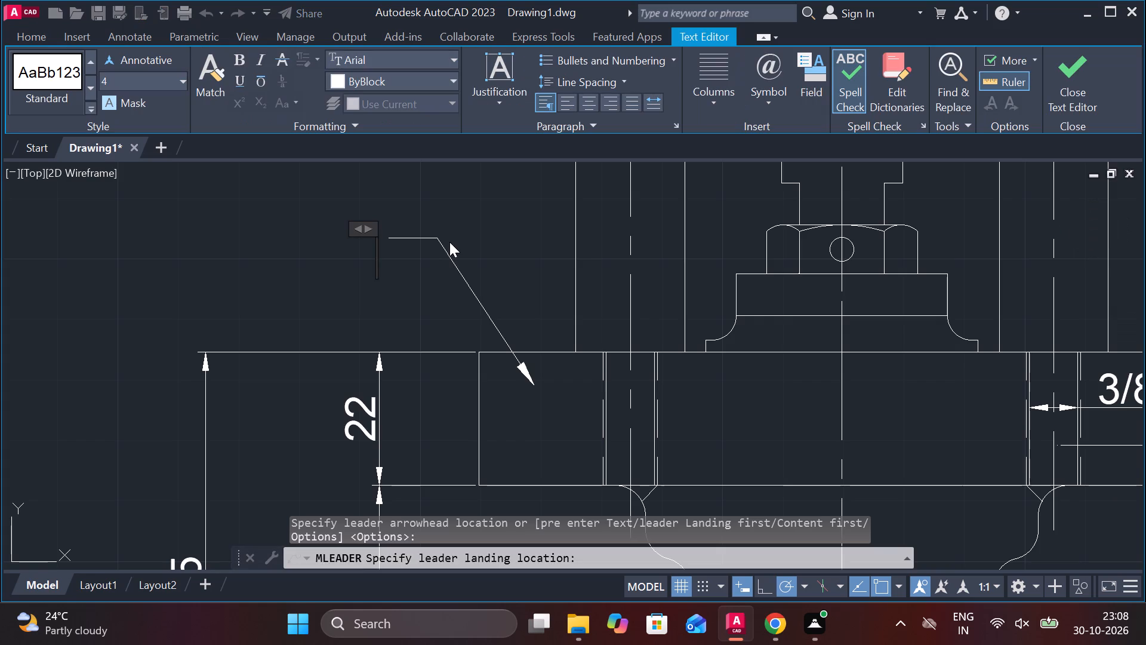
key(1)
click(1083, 101)
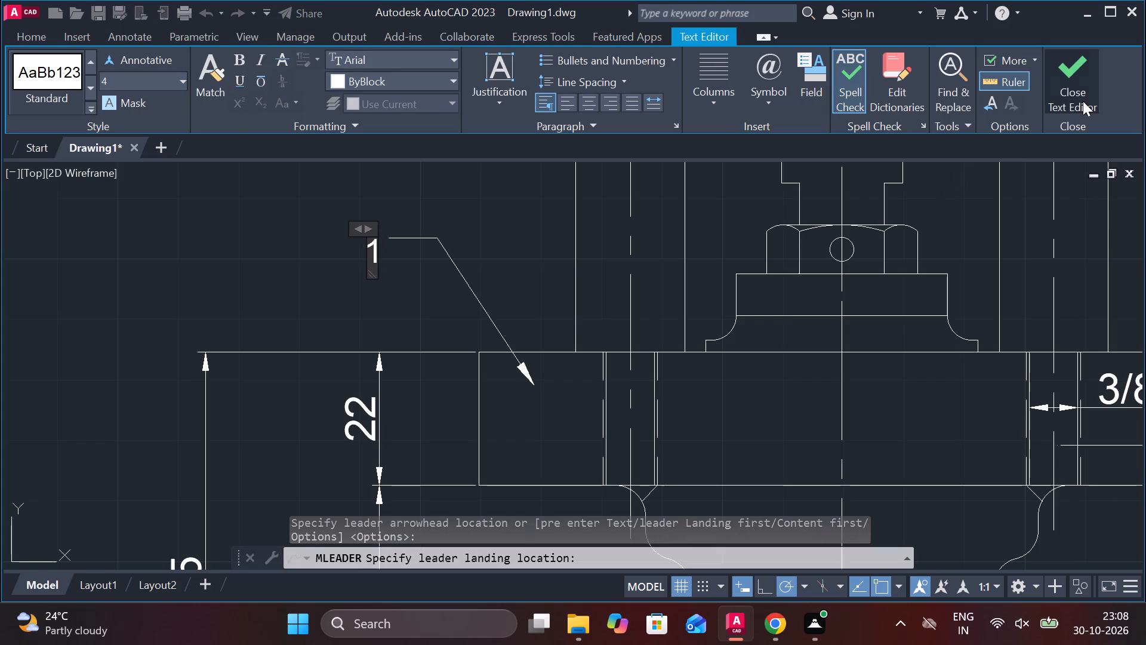
Re-enter the lower flange leader's label 1 with a text height of 8.
scroll(878, 306, down, 4)
middle_drag(886, 328, 818, 401)
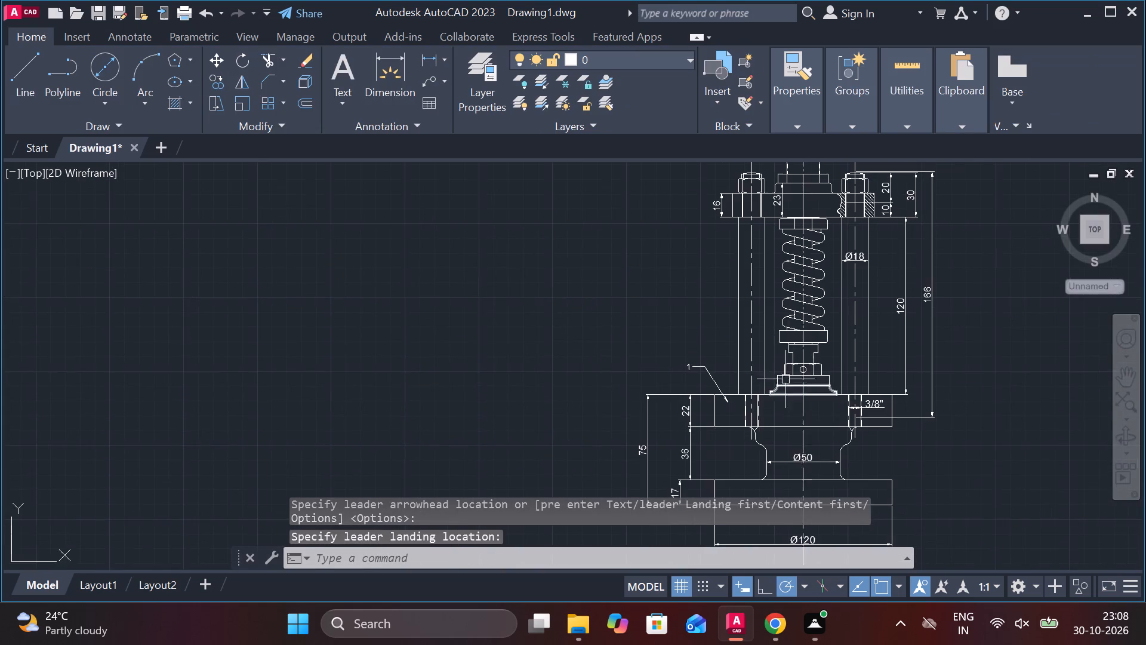
middle_drag(782, 352, 733, 352)
scroll(603, 363, up, 2)
middle_drag(704, 360, 449, 351)
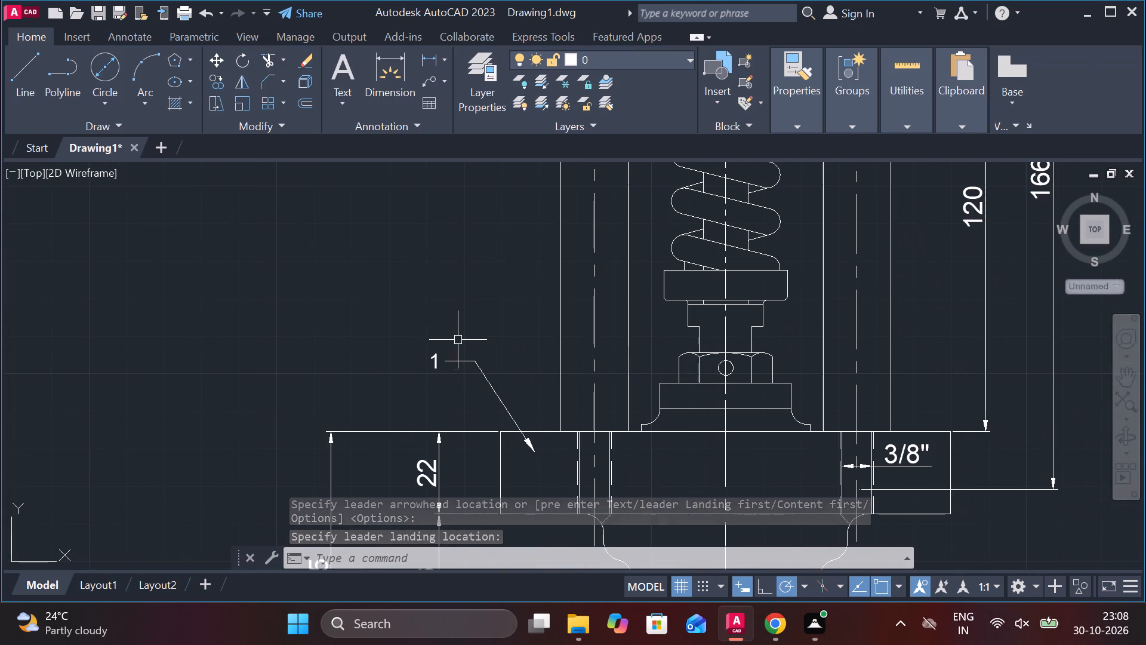
click(454, 366)
key(Escape)
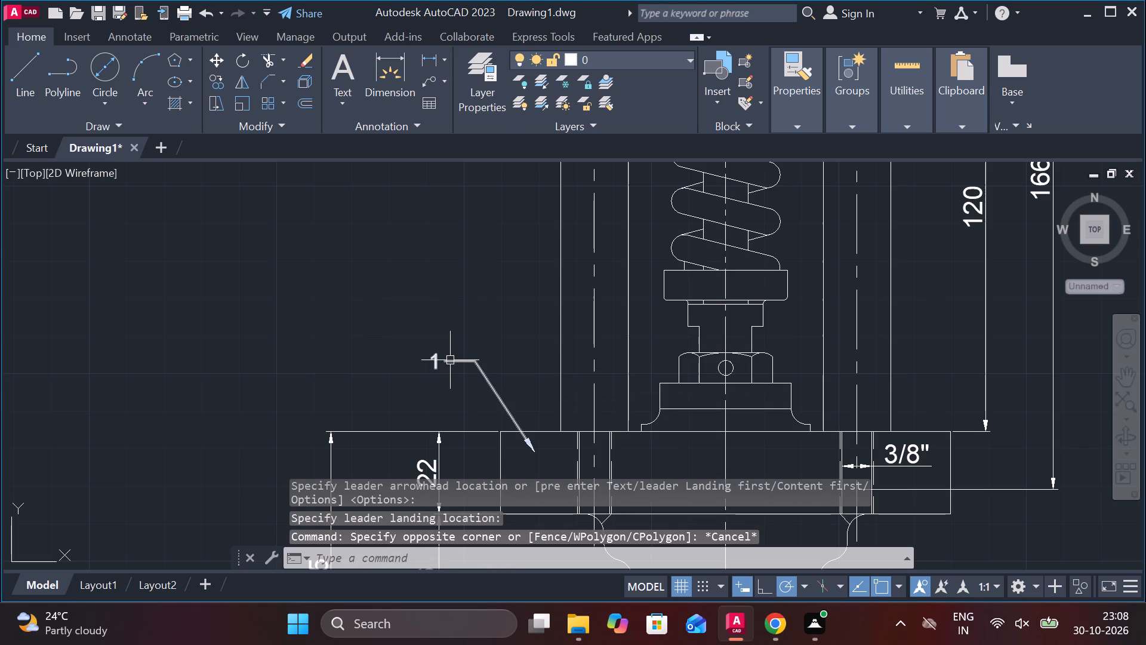
double_click(435, 363)
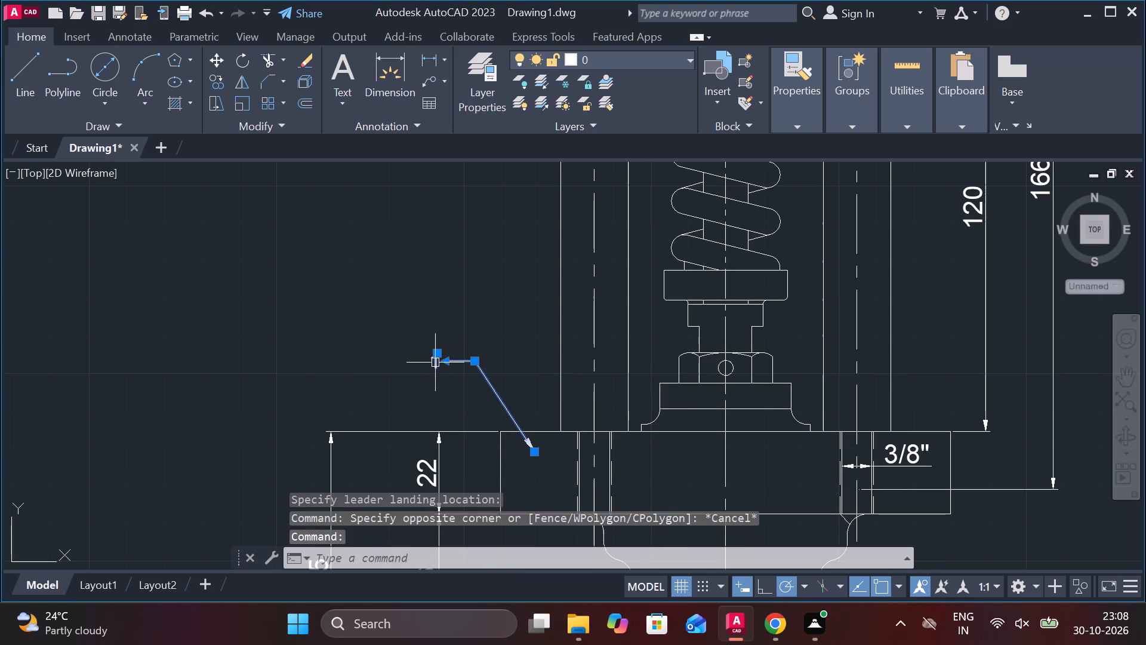
key(Right)
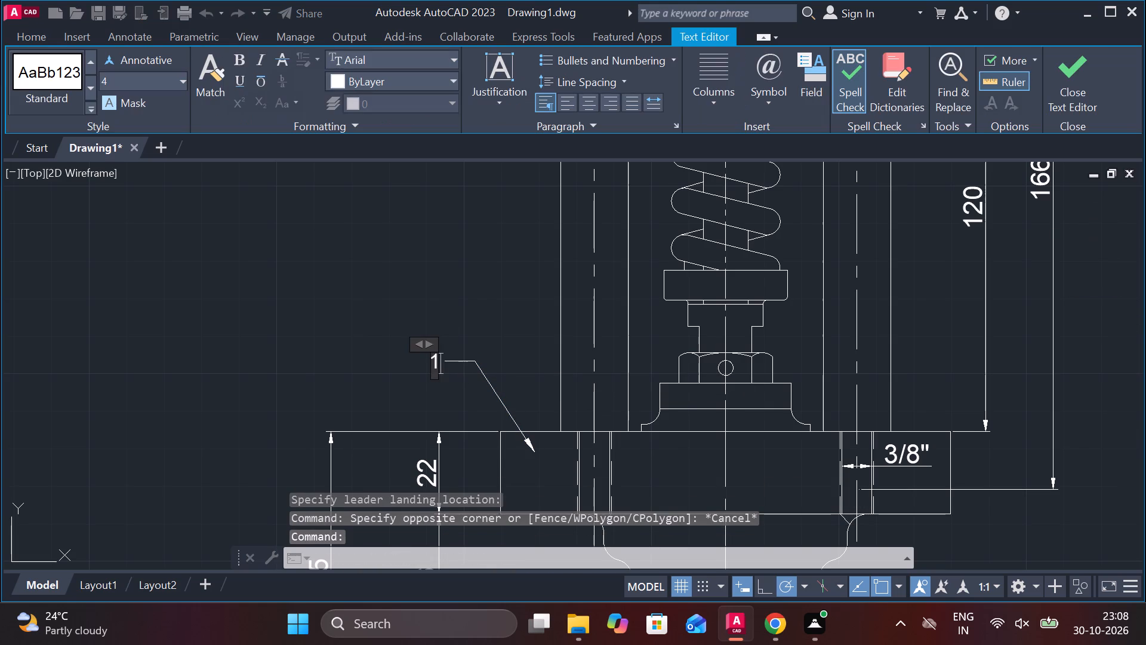
key(BackSpace)
click(164, 81)
key(8)
key(Return)
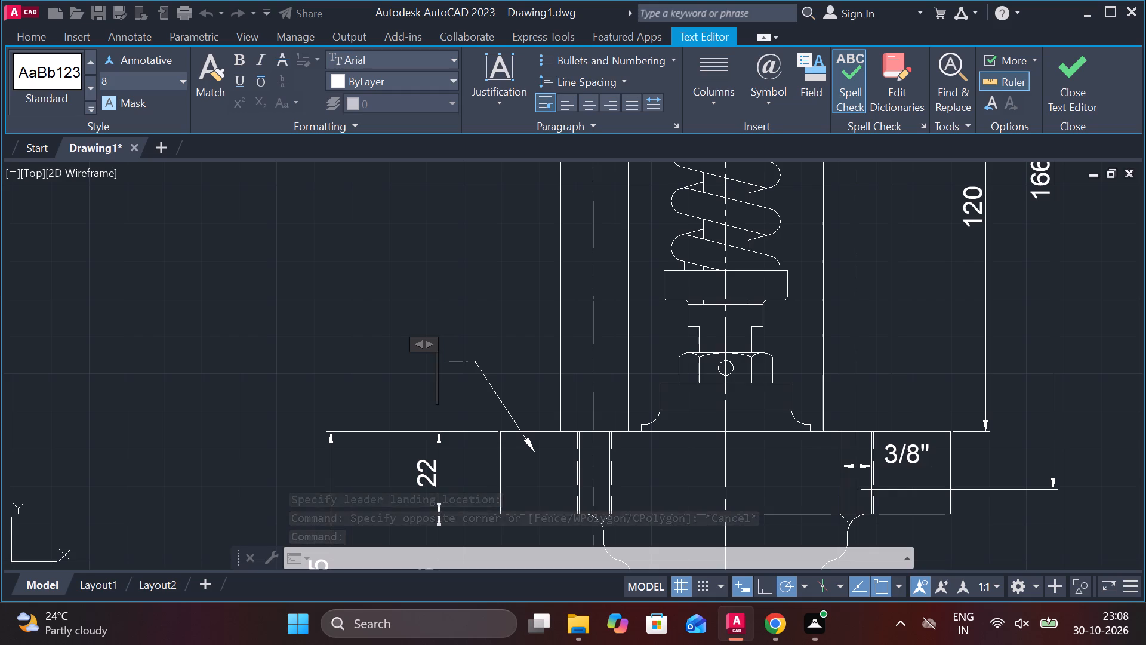
key(1)
click(1071, 99)
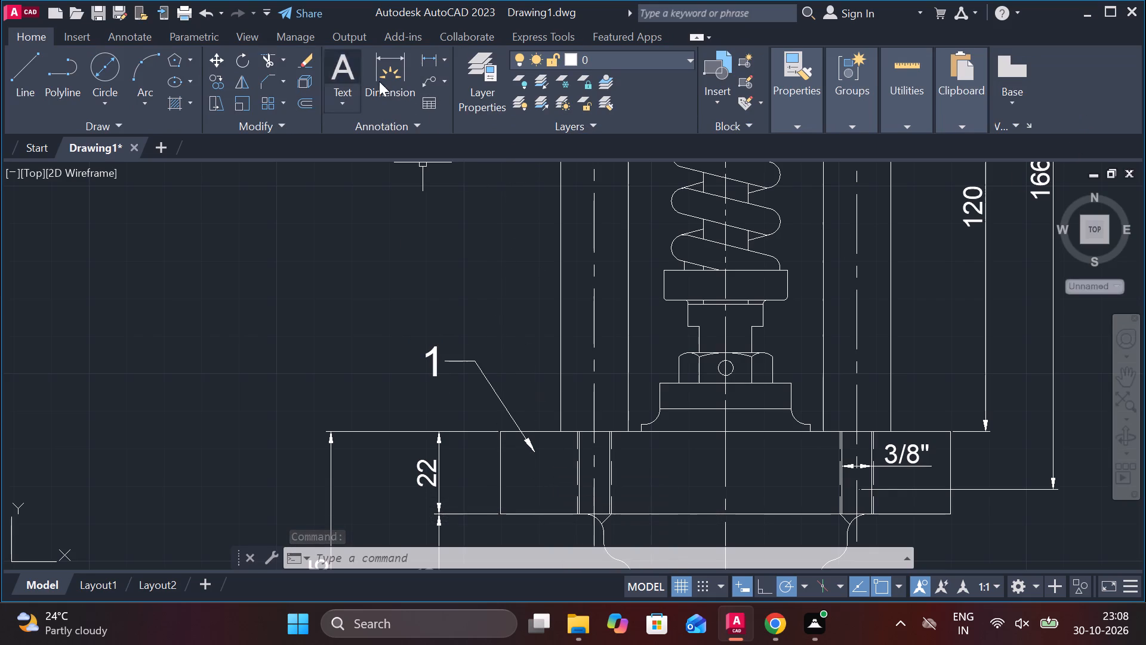
Add a multileader labelled 11, text height 8, pointing into the flared base below the hex nut's collar, landing above label 1.
click(426, 80)
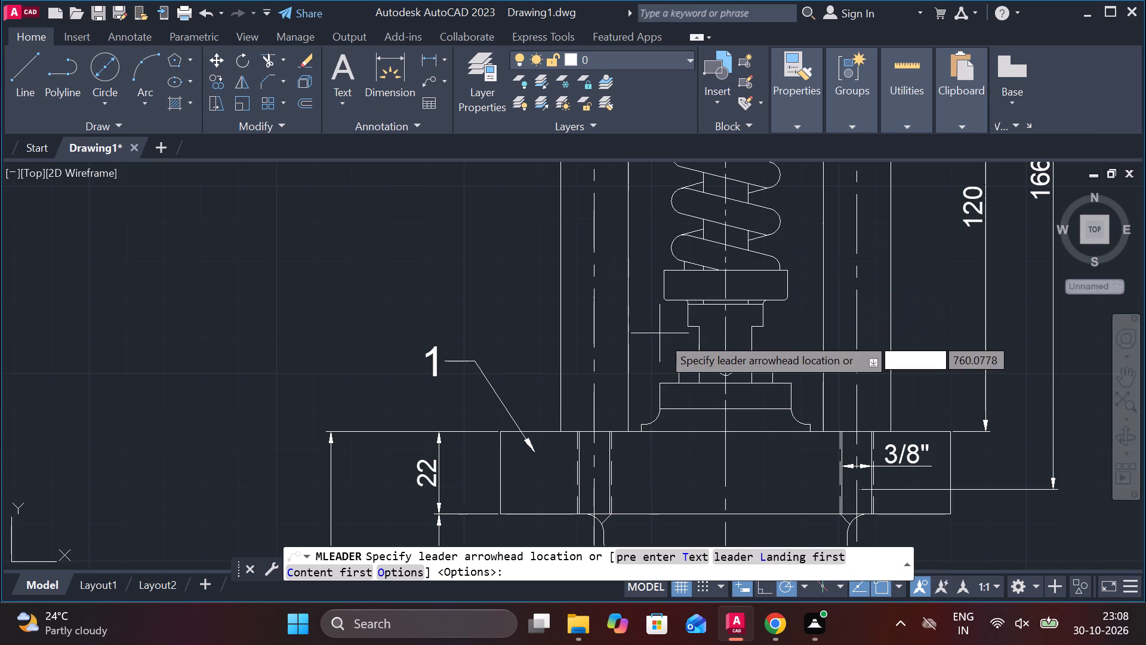
scroll(709, 362, up, 2)
middle_drag(694, 471, 751, 336)
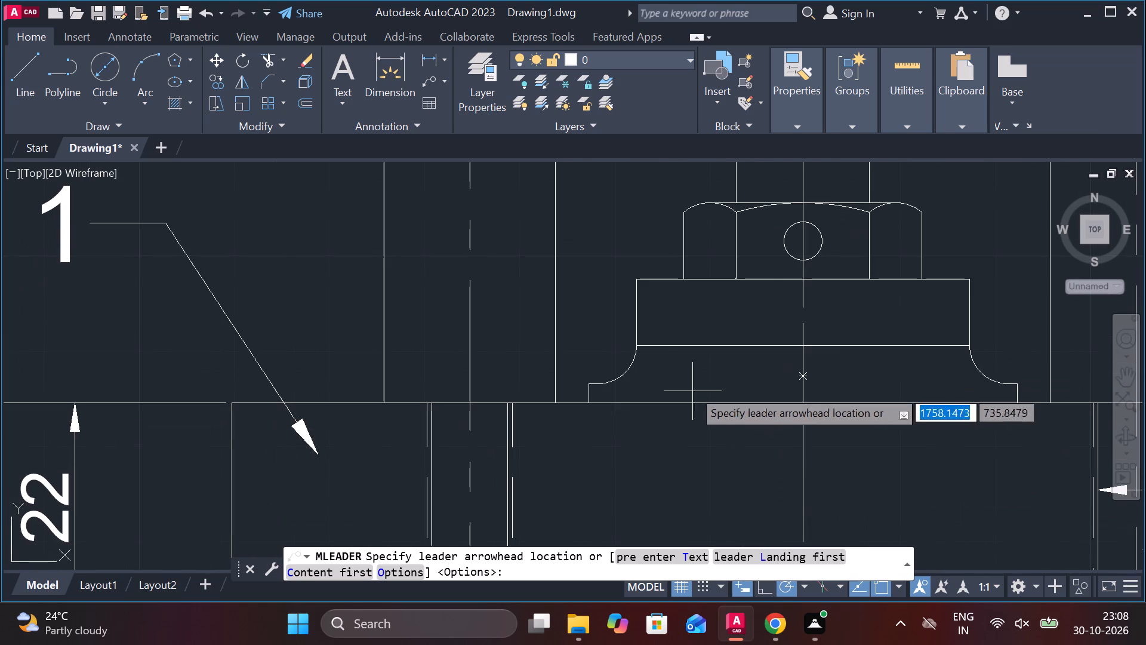
click(661, 380)
middle_drag(321, 207, 875, 601)
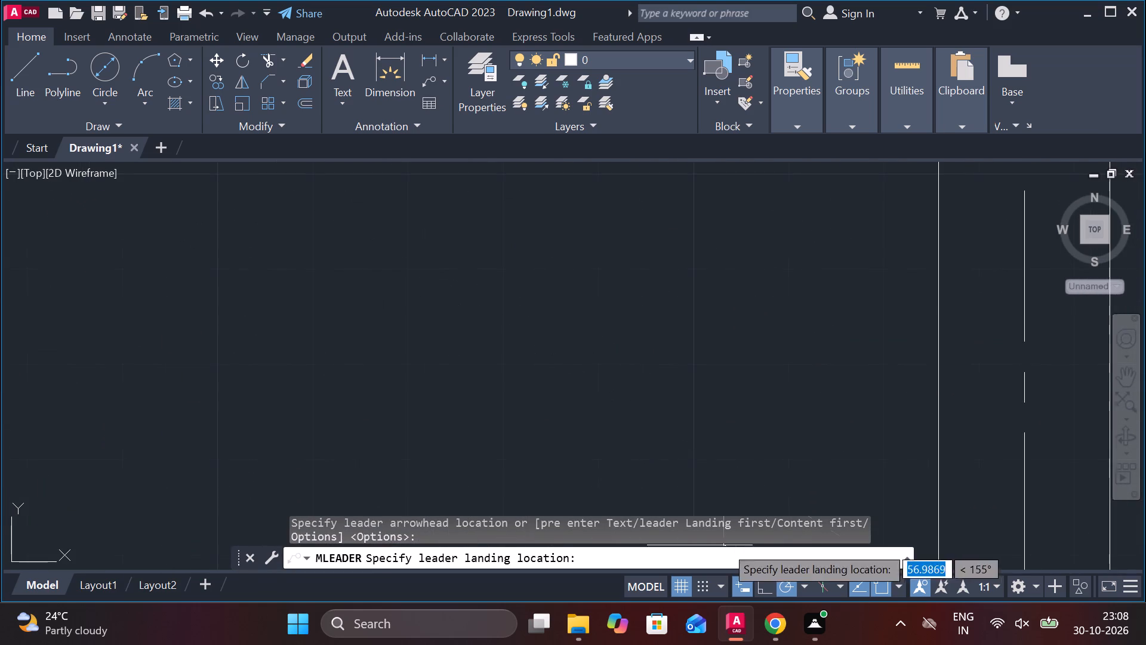
scroll(743, 542, down, 3)
scroll(759, 443, down, 2)
click(737, 462)
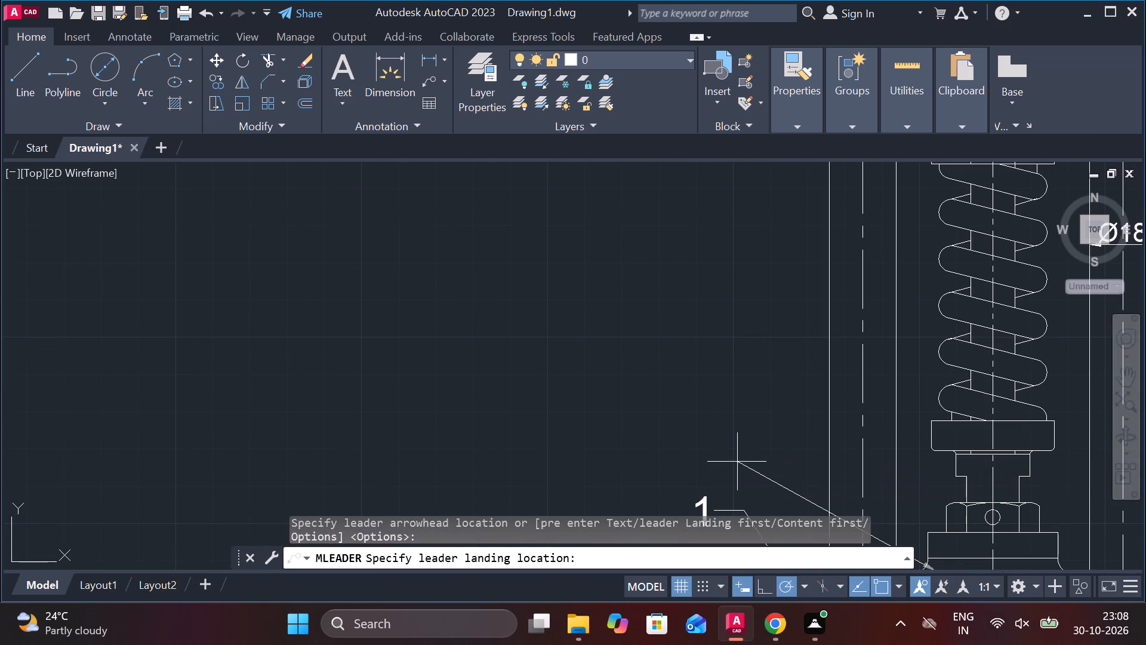
click(130, 81)
key(8)
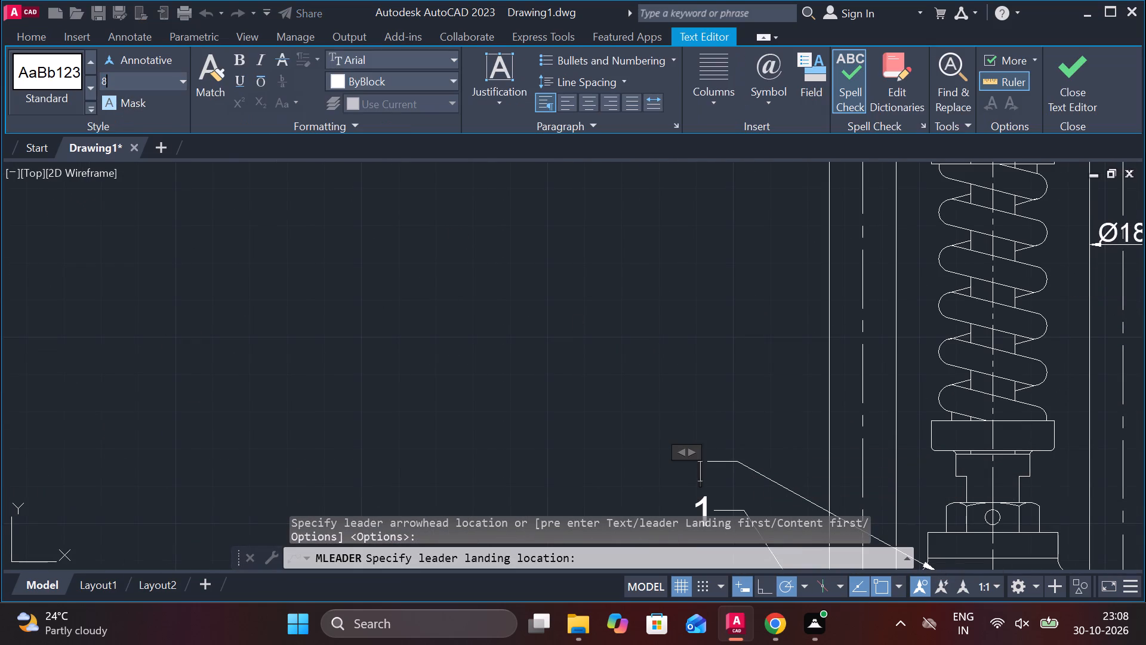
key(Return)
text(11)
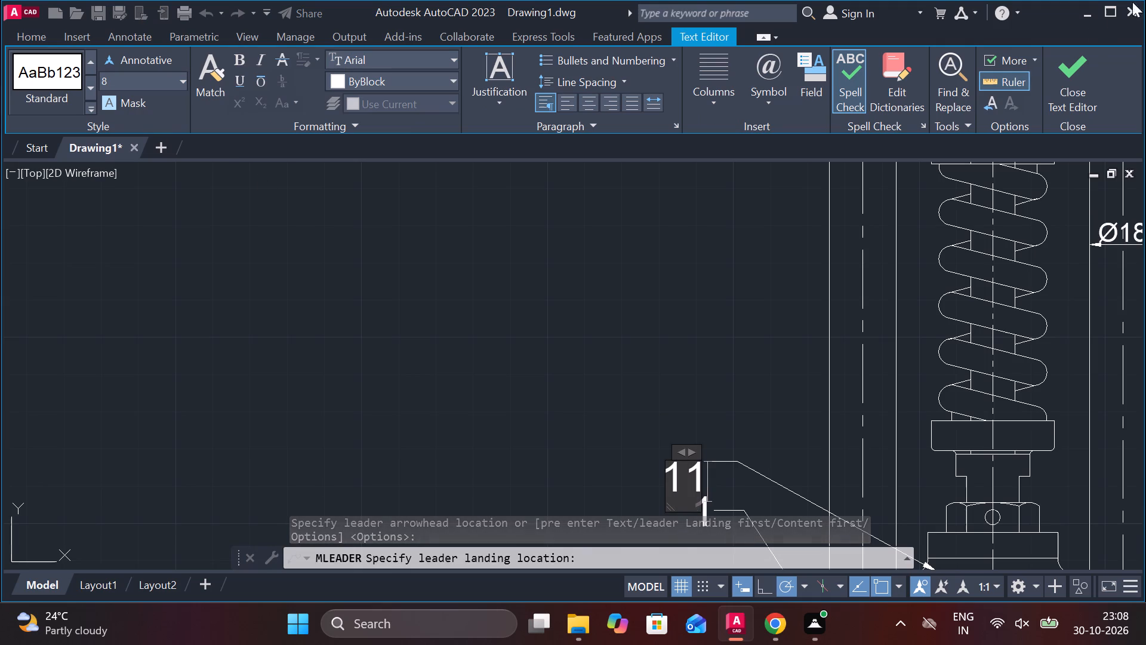
click(1085, 75)
Add a multileader labelled 10, text height 8, pointing into the rectangular collar just below the hex nut, landing above label 11.
middle_drag(815, 367, 688, 239)
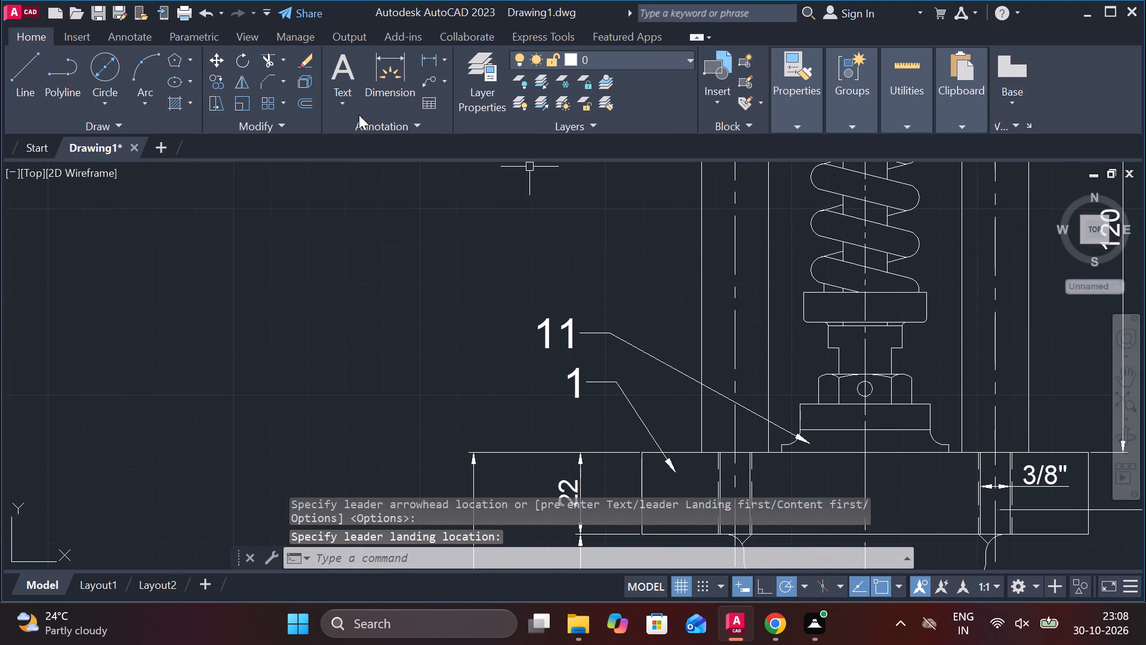
click(431, 84)
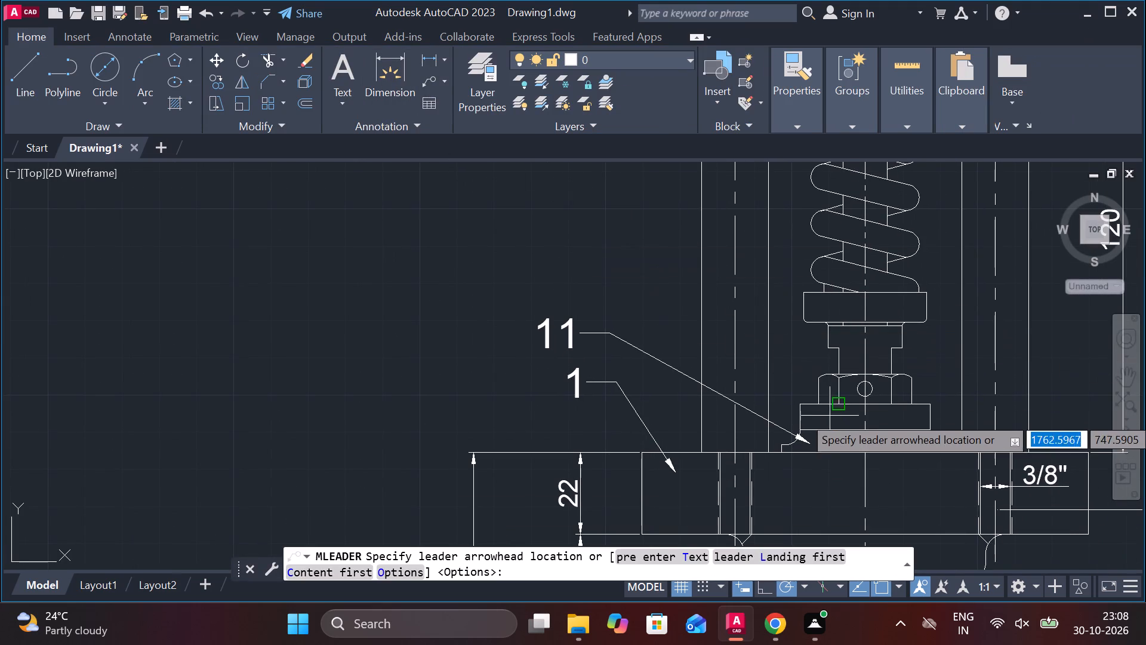
scroll(827, 414, up, 1)
click(804, 417)
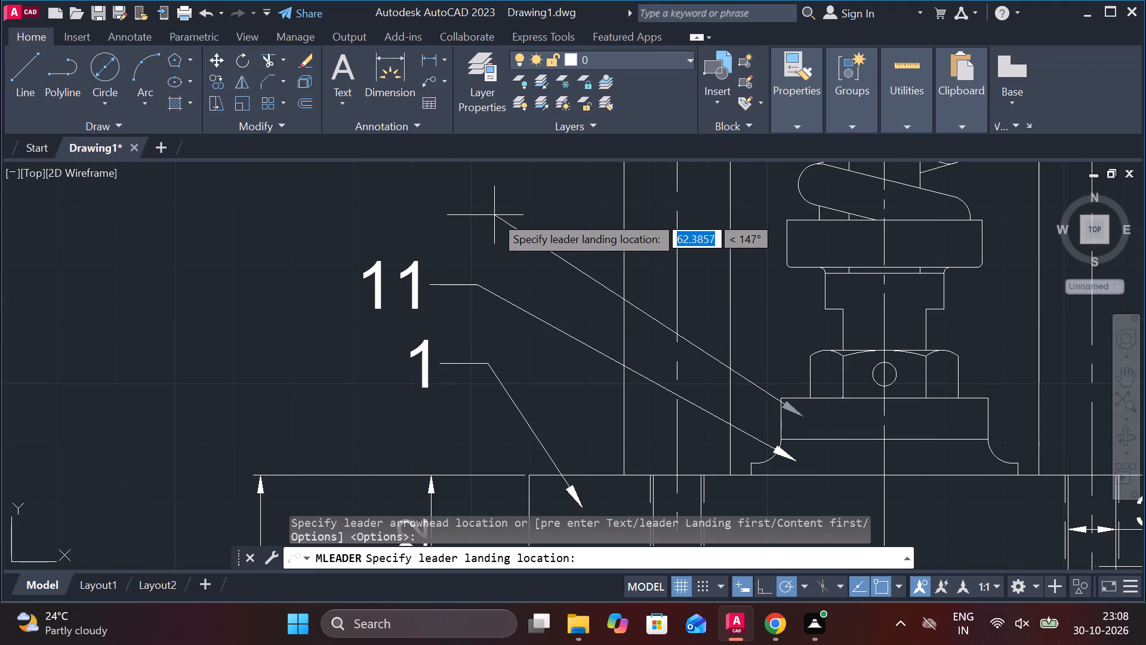
click(494, 215)
click(122, 85)
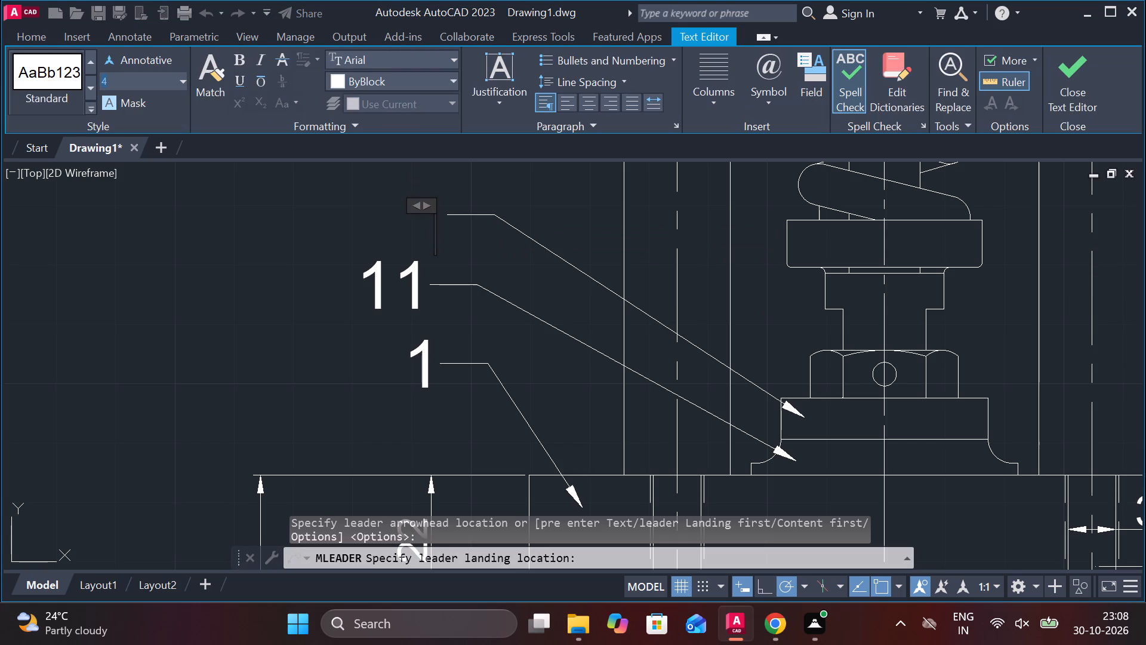
key(8)
key(Return)
text(10)
click(1076, 81)
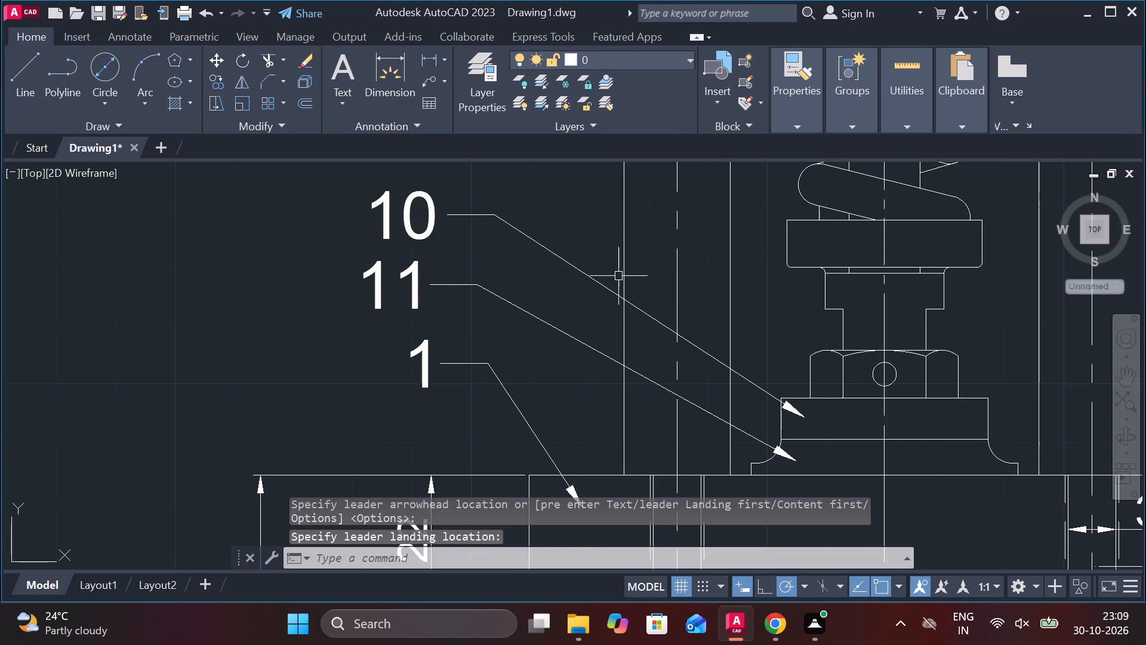
Add a multileader labelled 8, text height 8, pointing into the spring's lower seat disc, landing above label 10.
click(426, 82)
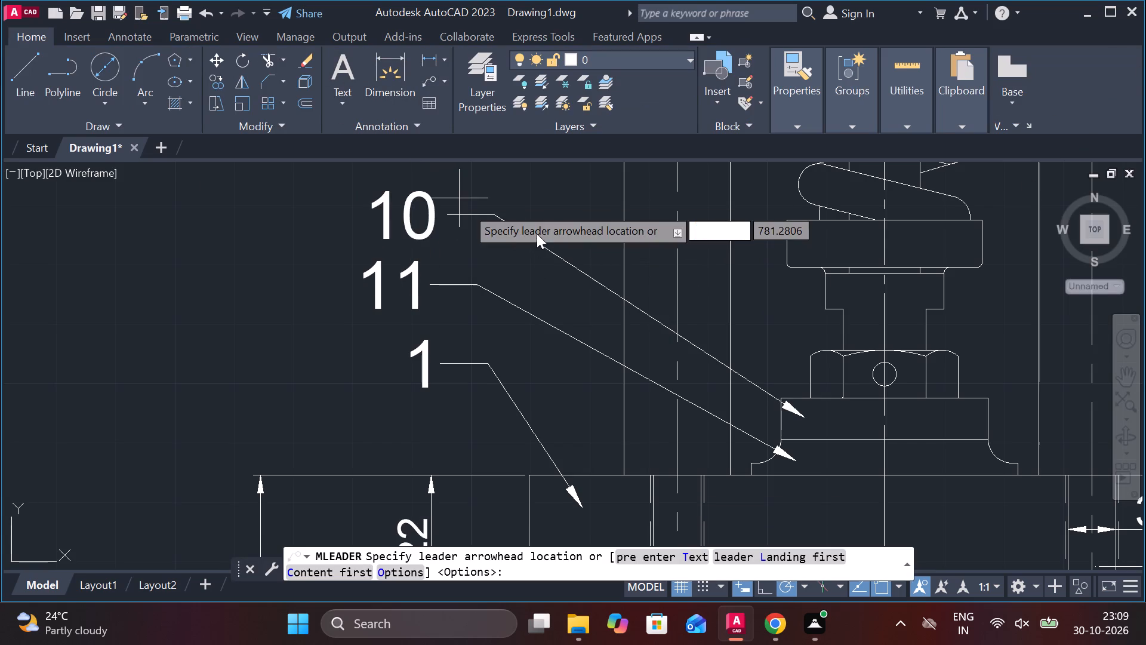
middle_drag(537, 234, 469, 269)
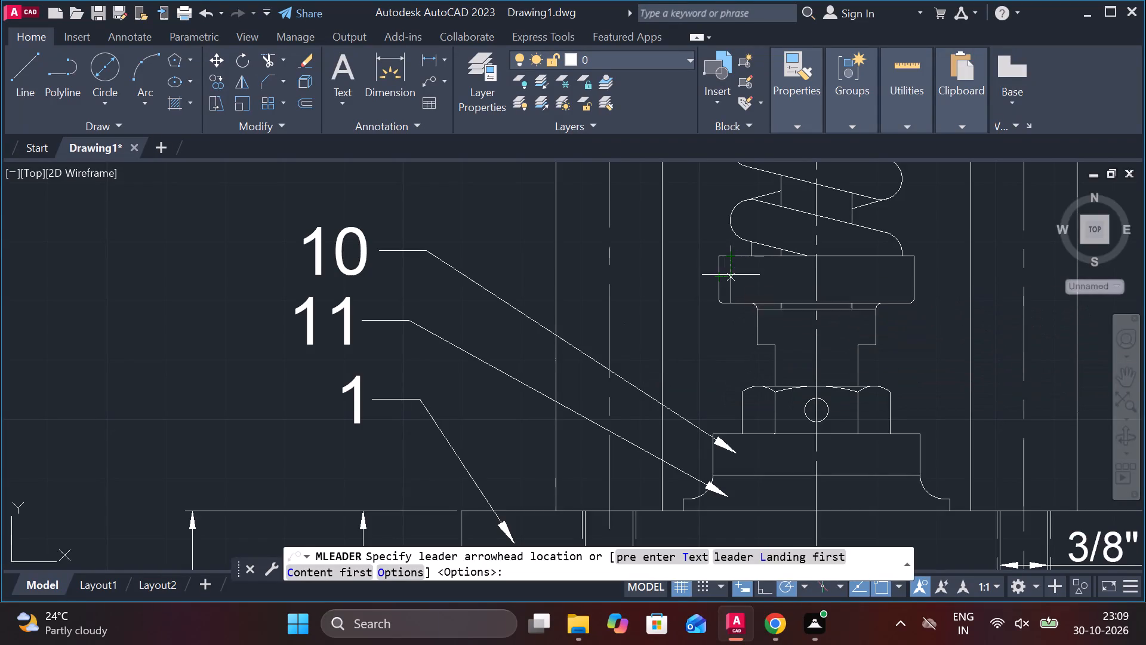
scroll(738, 276, up, 2)
click(727, 277)
scroll(677, 251, down, 2)
middle_drag(429, 188, 497, 273)
click(491, 208)
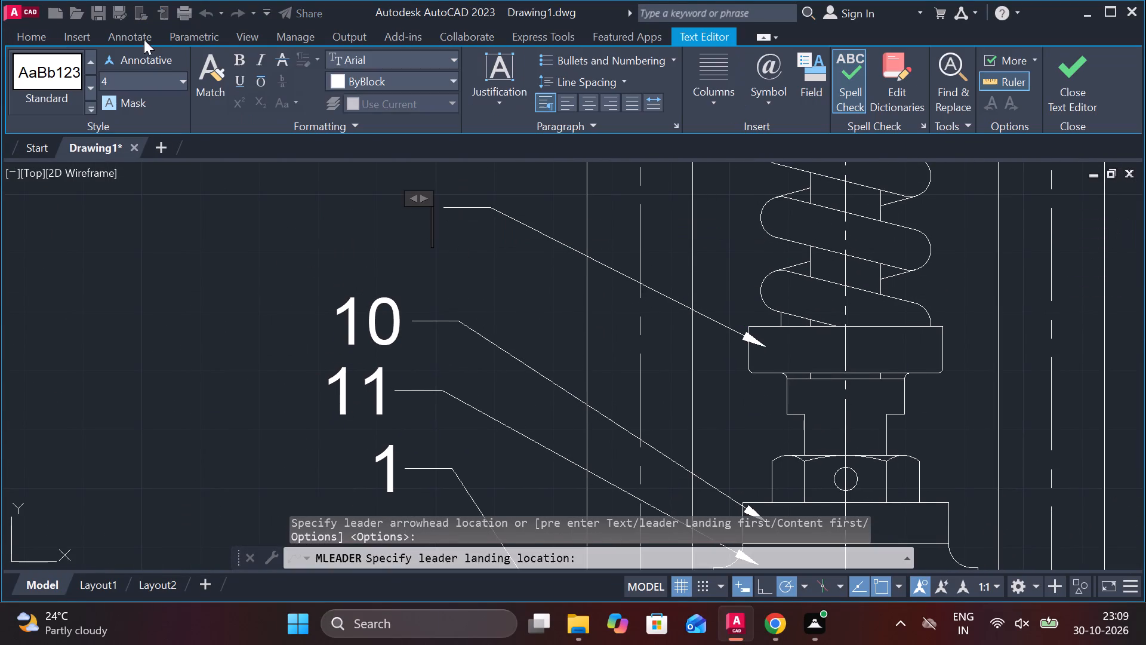
click(139, 71)
key(8)
key(Return)
key(9)
key(BackSpace)
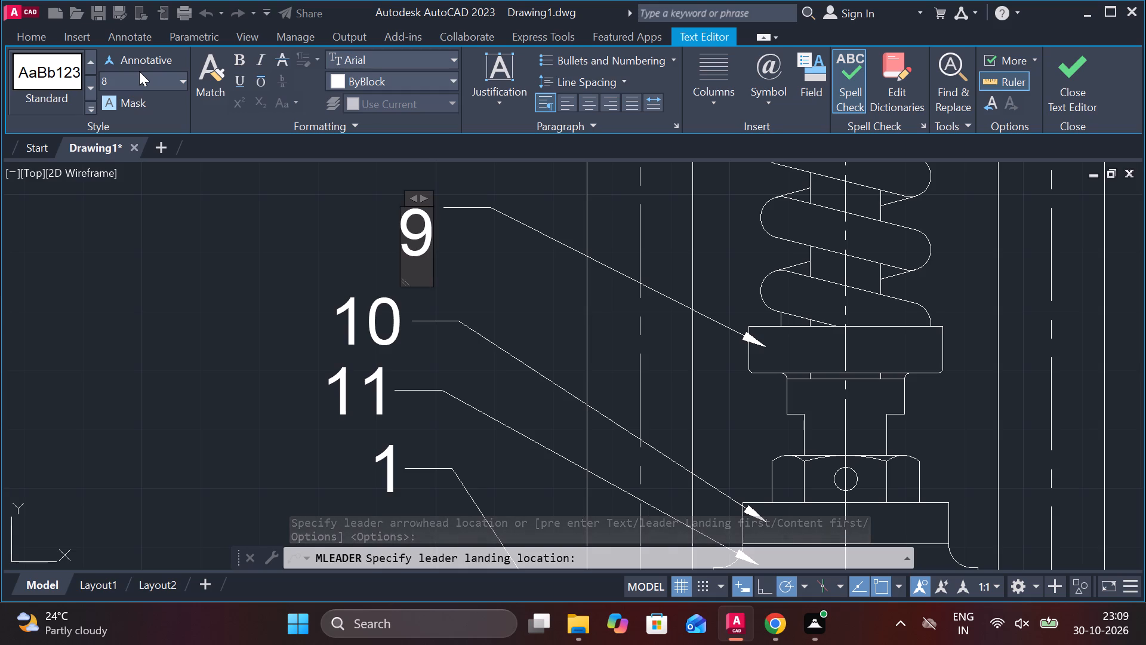
key(8)
click(1059, 78)
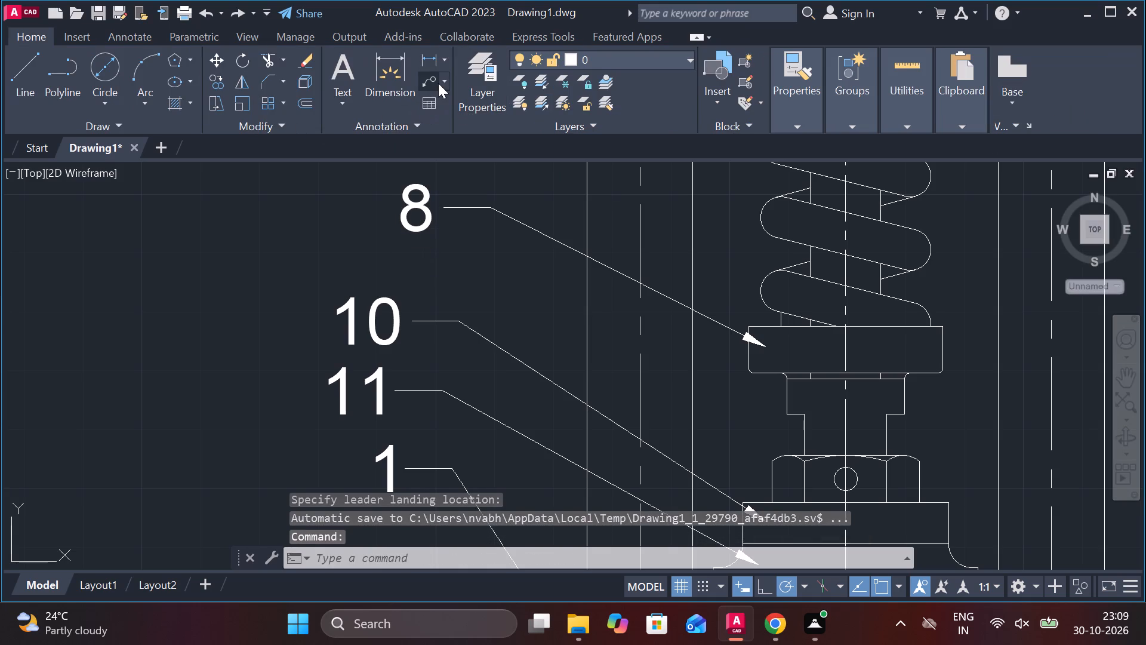
Add a multileader labelled 9, text height 8, pointing to the left edge of a lower spring coil, landing above label 8.
click(430, 79)
middle_drag(581, 211, 512, 362)
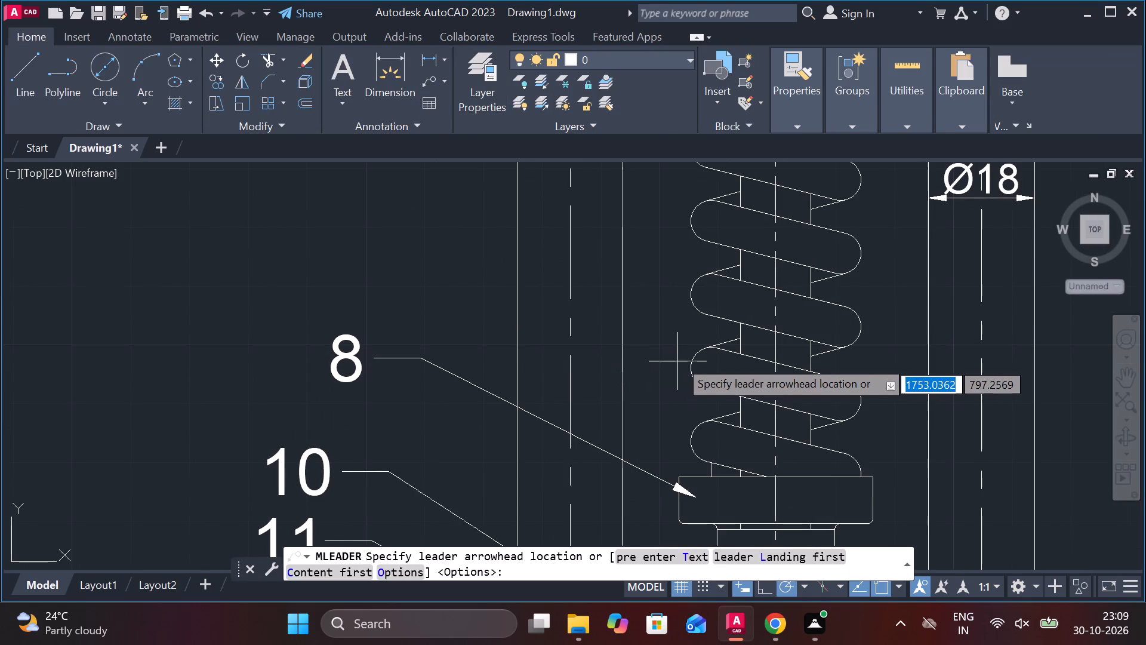
click(688, 358)
click(427, 265)
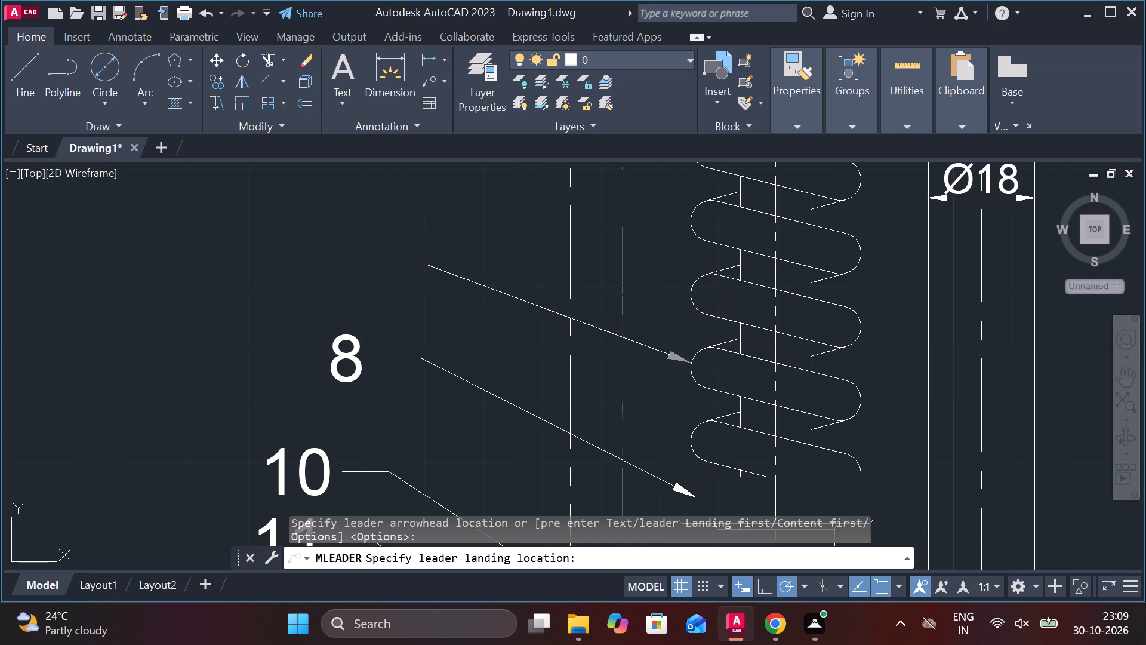
click(119, 73)
key(9)
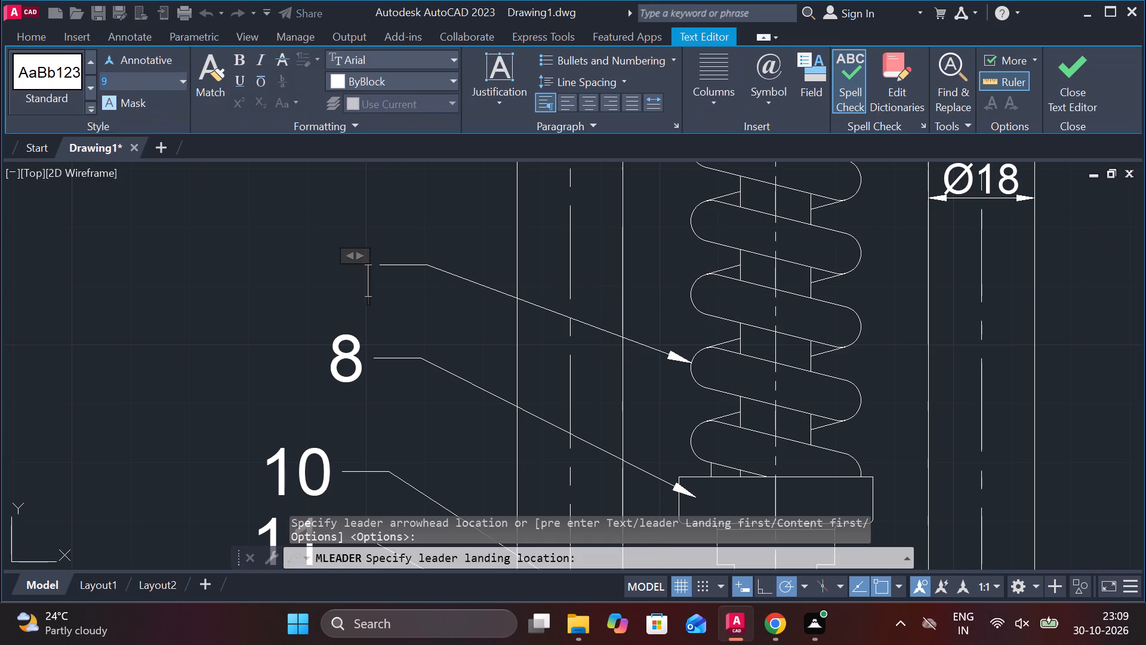
key(BackSpace)
key(8)
key(Return)
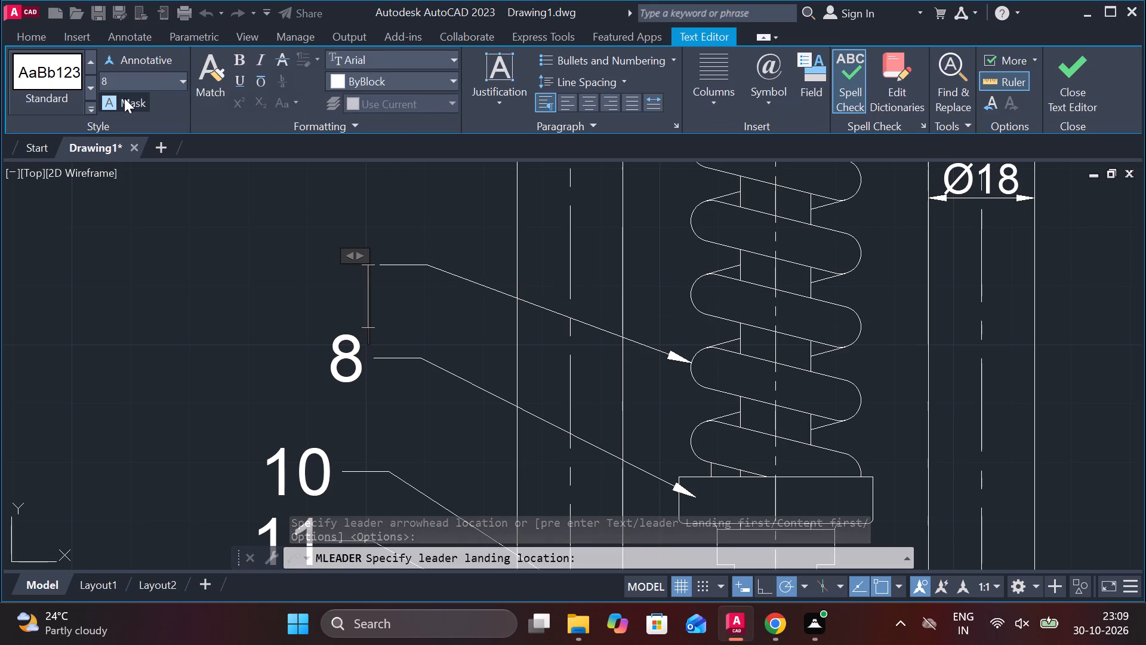
key(9)
click(1066, 79)
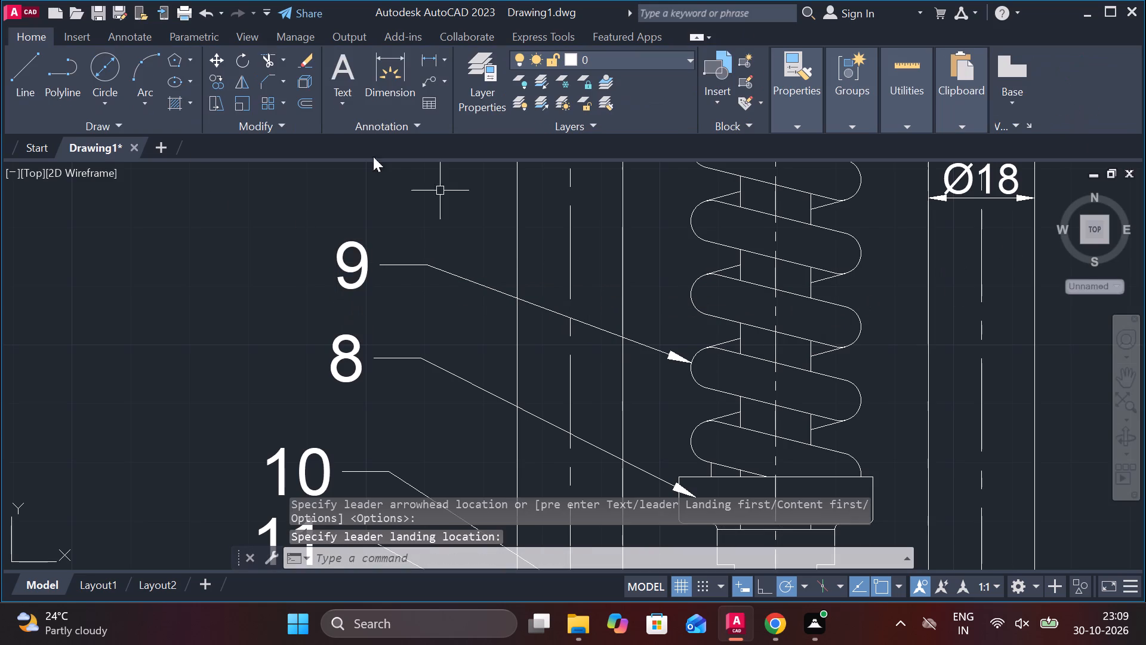
Add a multileader labelled 5, text height 8, pointing to the left-hand pillar's centre line, landing above label 9.
click(430, 75)
middle_drag(534, 269, 448, 388)
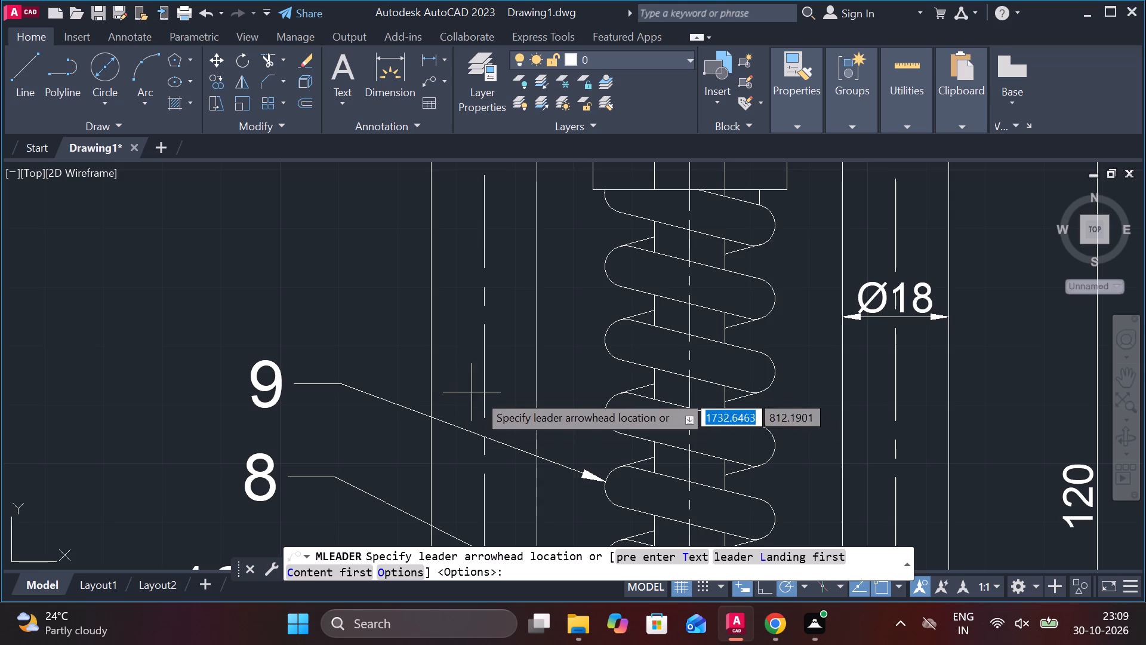
click(486, 299)
click(320, 210)
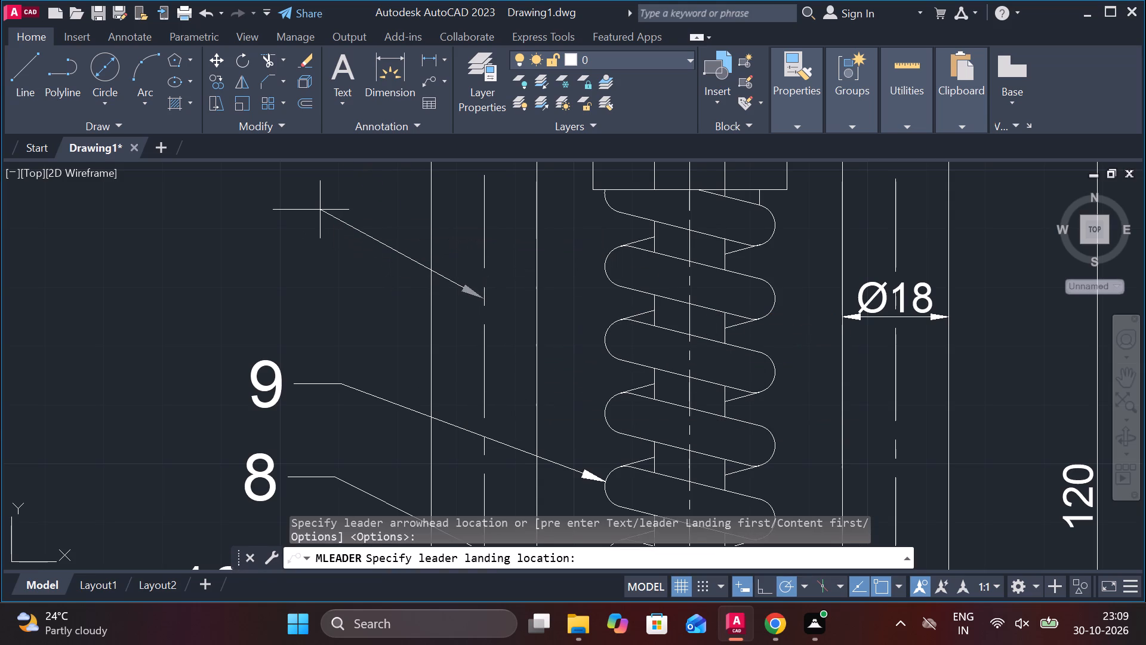
click(141, 85)
key(8)
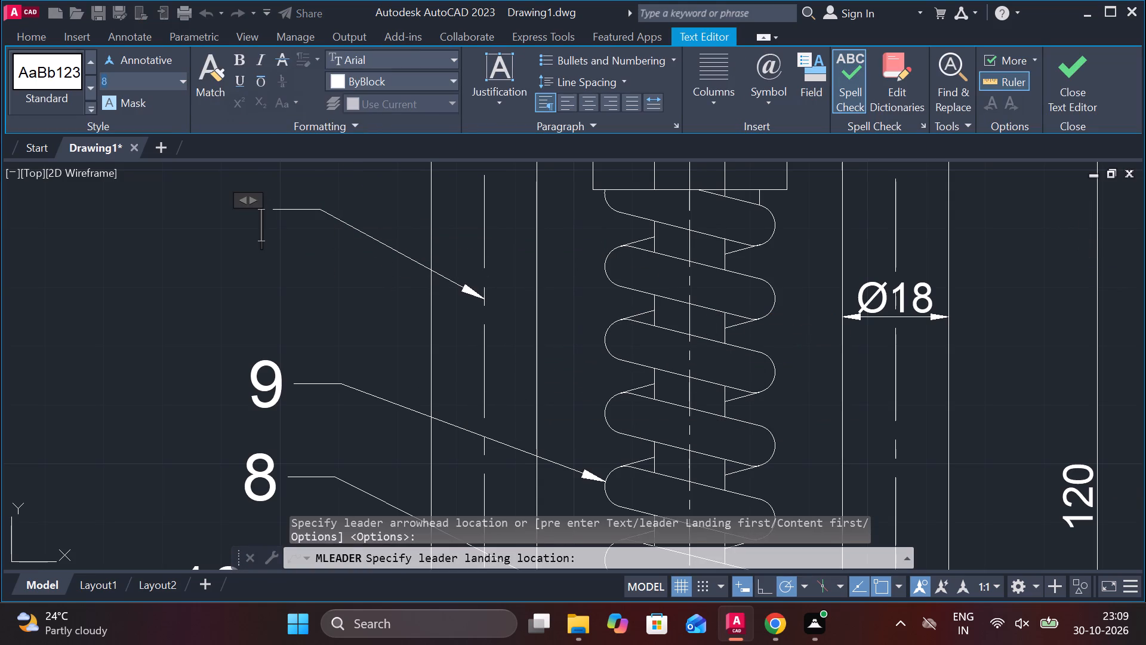
key(Return)
key(5)
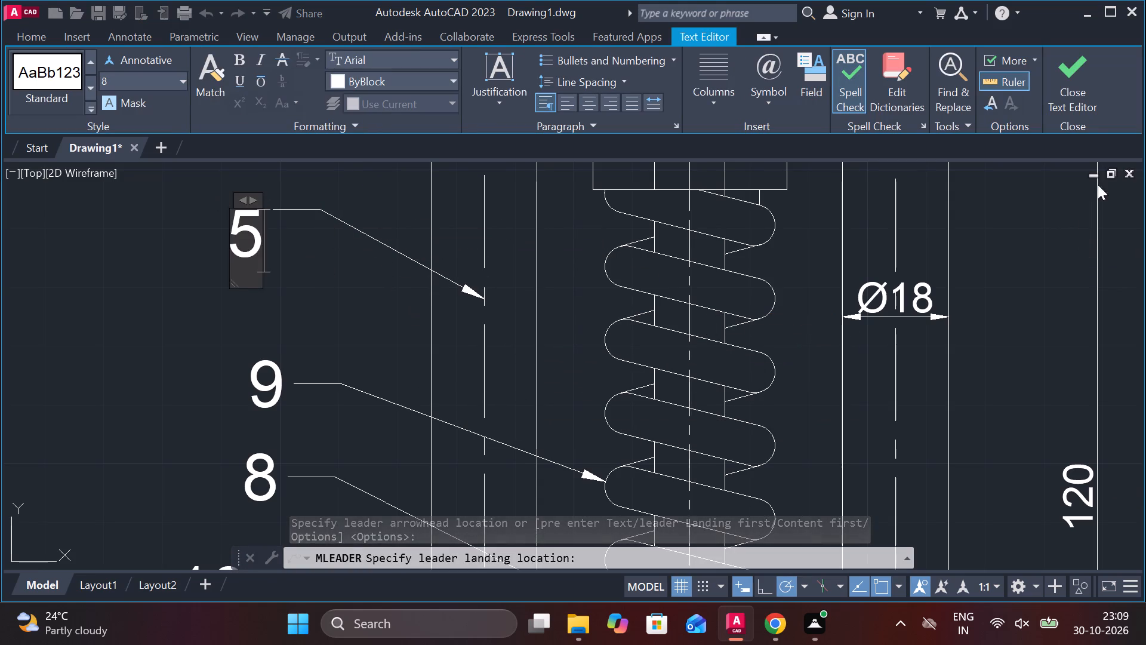
click(1074, 69)
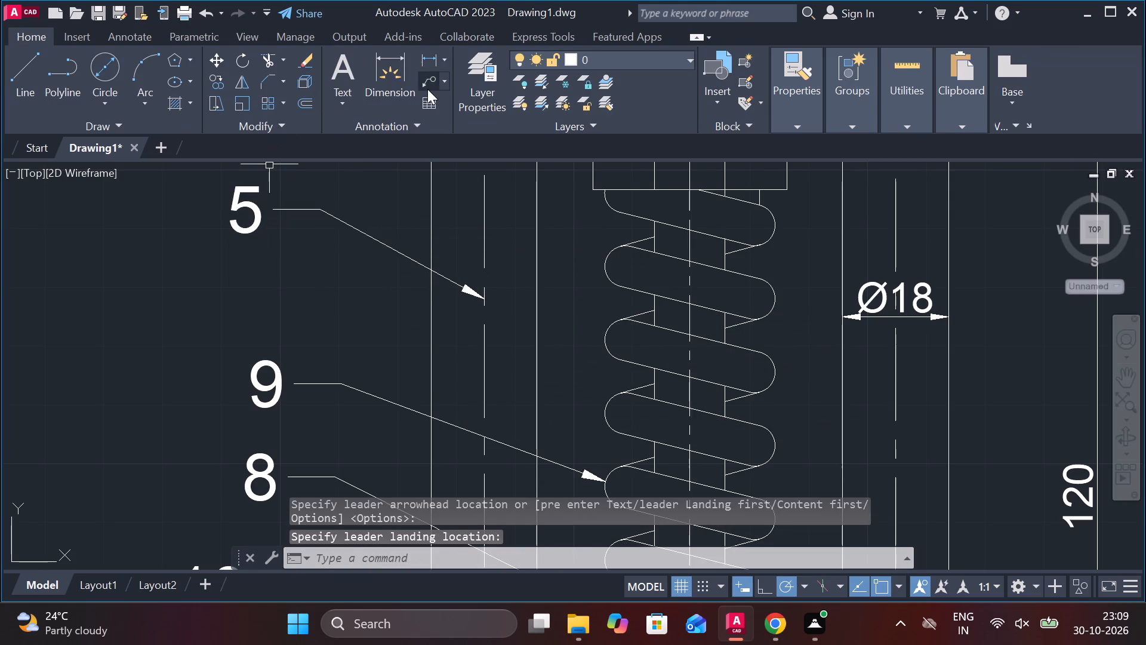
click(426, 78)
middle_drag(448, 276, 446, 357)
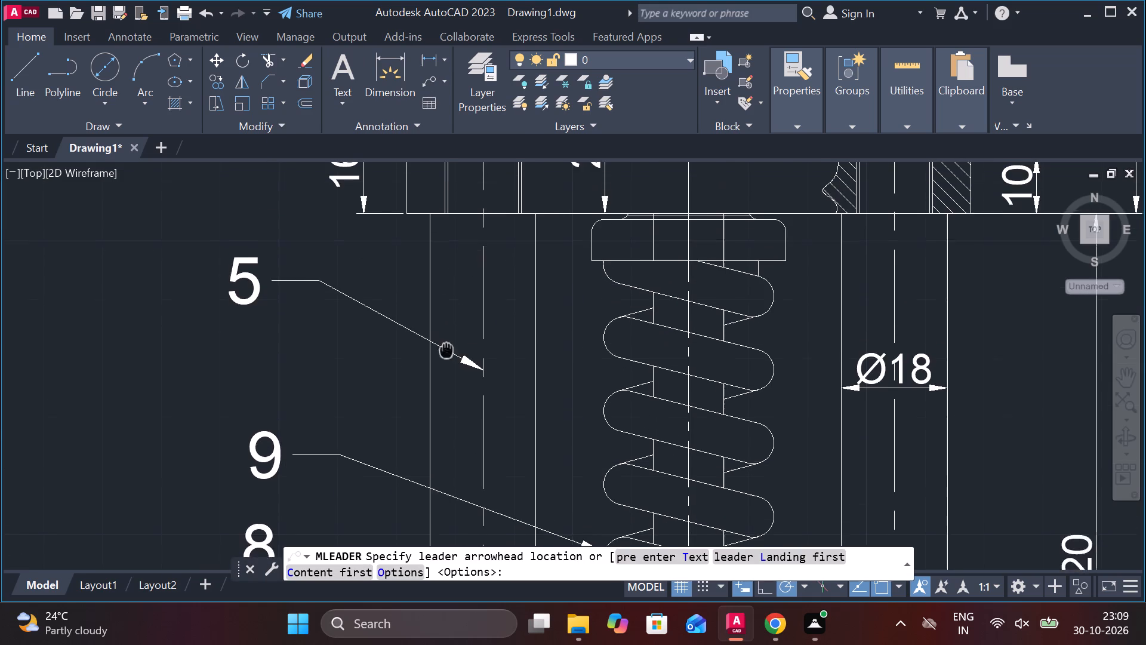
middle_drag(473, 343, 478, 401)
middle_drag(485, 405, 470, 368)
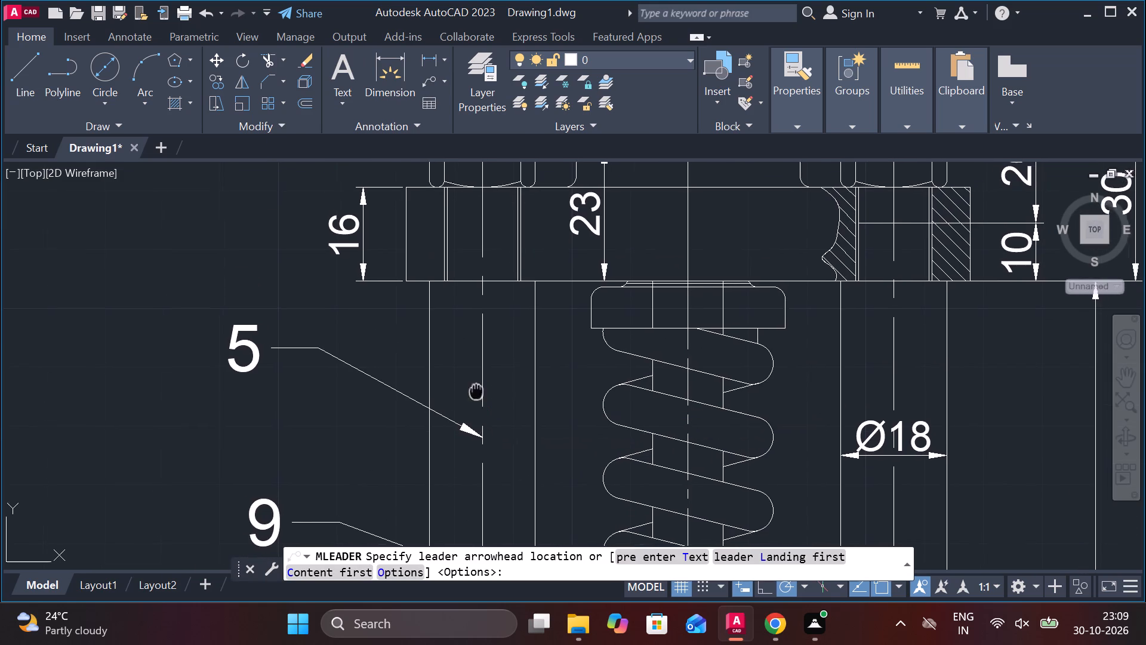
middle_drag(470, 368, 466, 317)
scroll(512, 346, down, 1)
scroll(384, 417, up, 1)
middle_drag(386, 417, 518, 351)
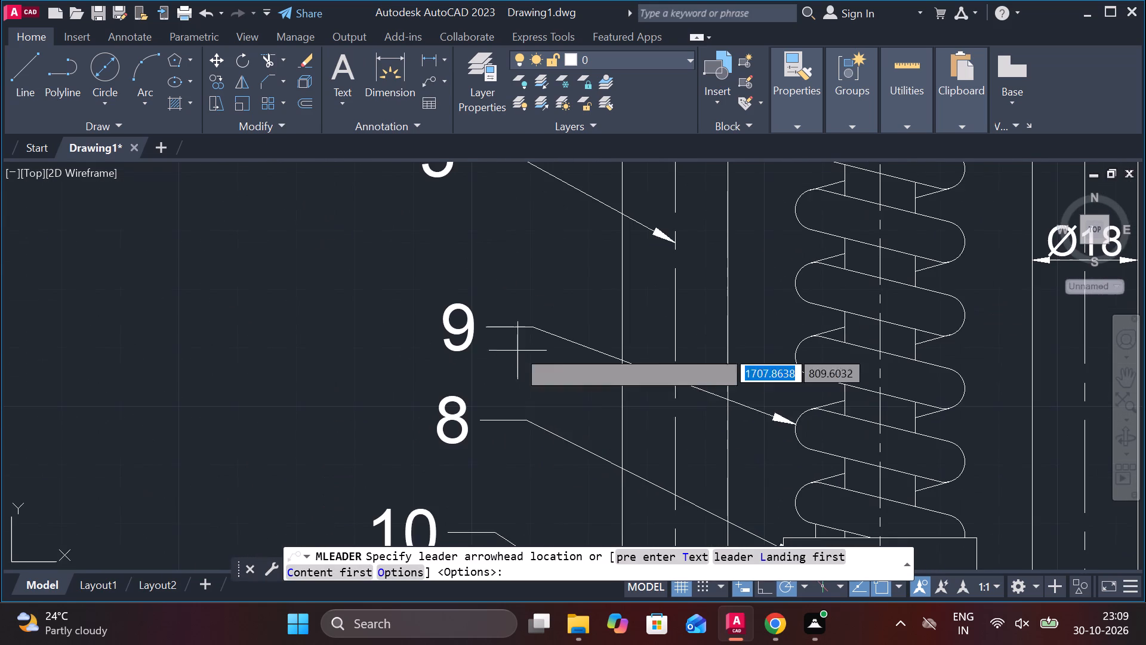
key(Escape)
Change the label of the leader pointing at the spring coil's left edge to 7.
double_click(469, 331)
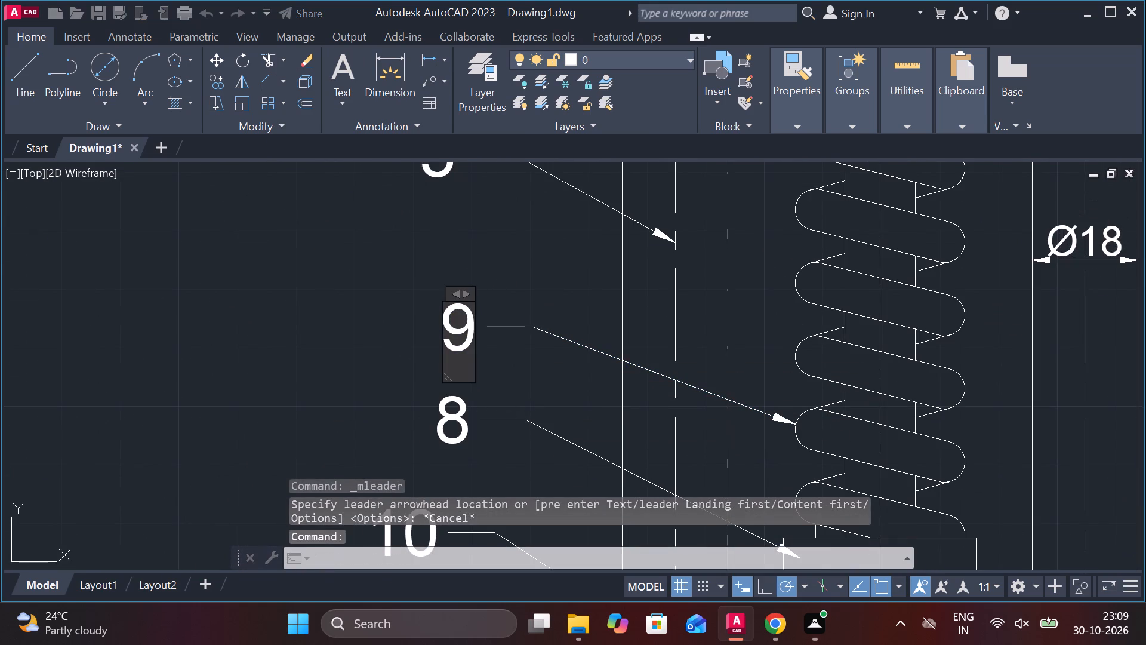
key(Right)
key(BackSpace)
key(7)
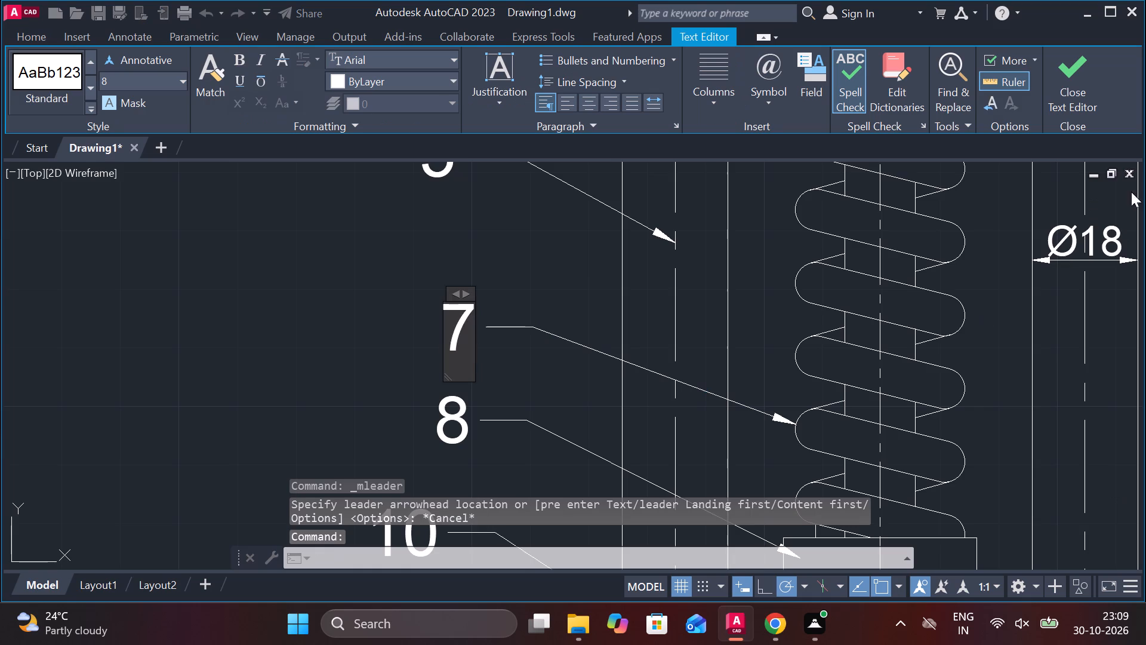
click(1089, 78)
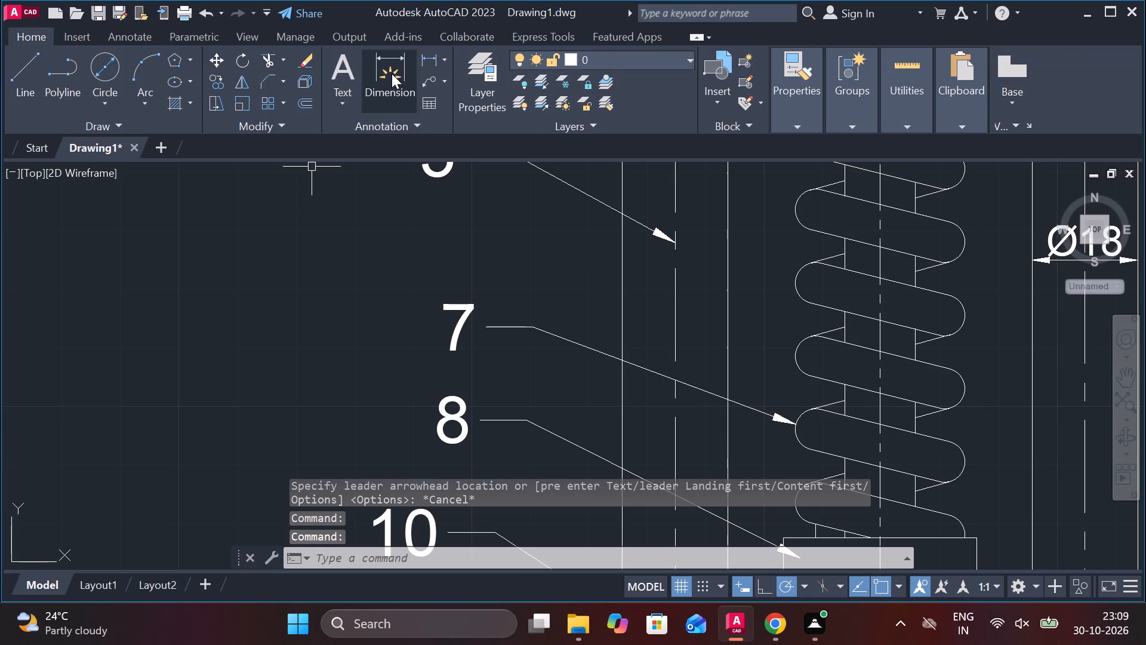
Add a multileader labelled 9, text height 8, pointing to the spindle's left edge between the lower spring coils, landing above label 7.
click(427, 85)
scroll(827, 389, up, 2)
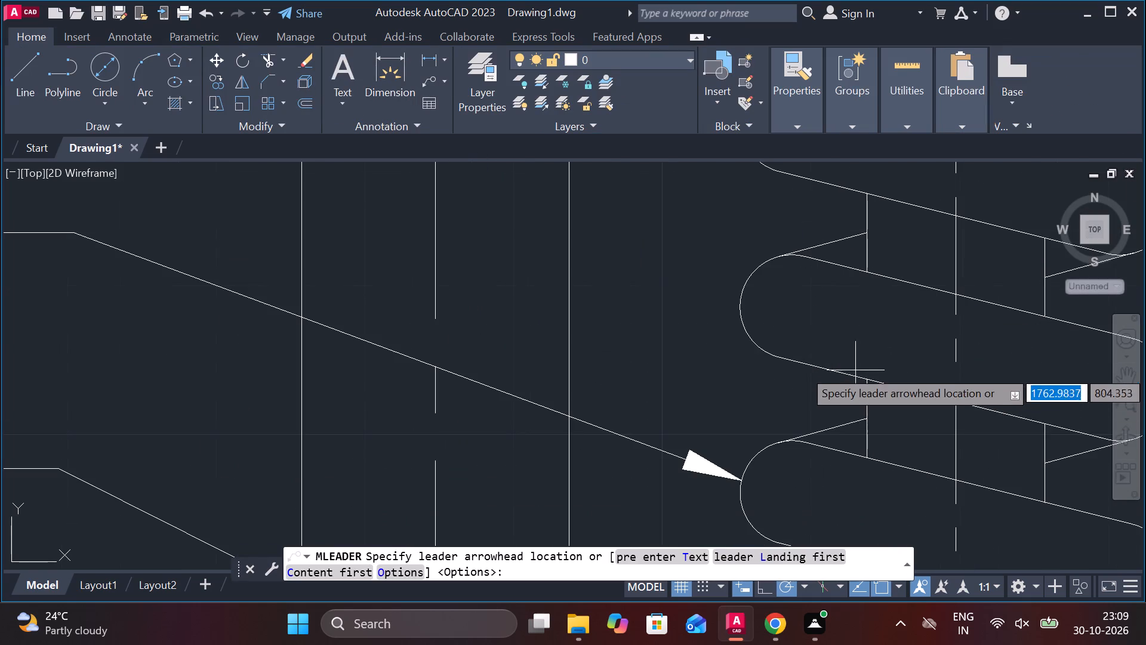
click(864, 398)
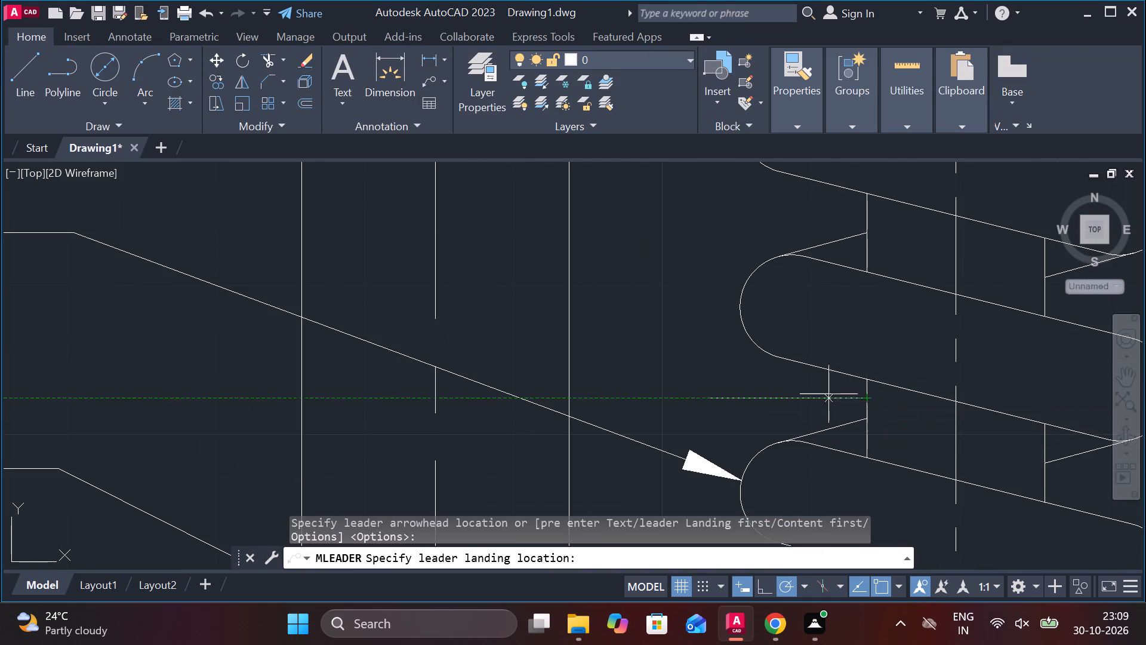
scroll(654, 340, down, 2)
click(435, 199)
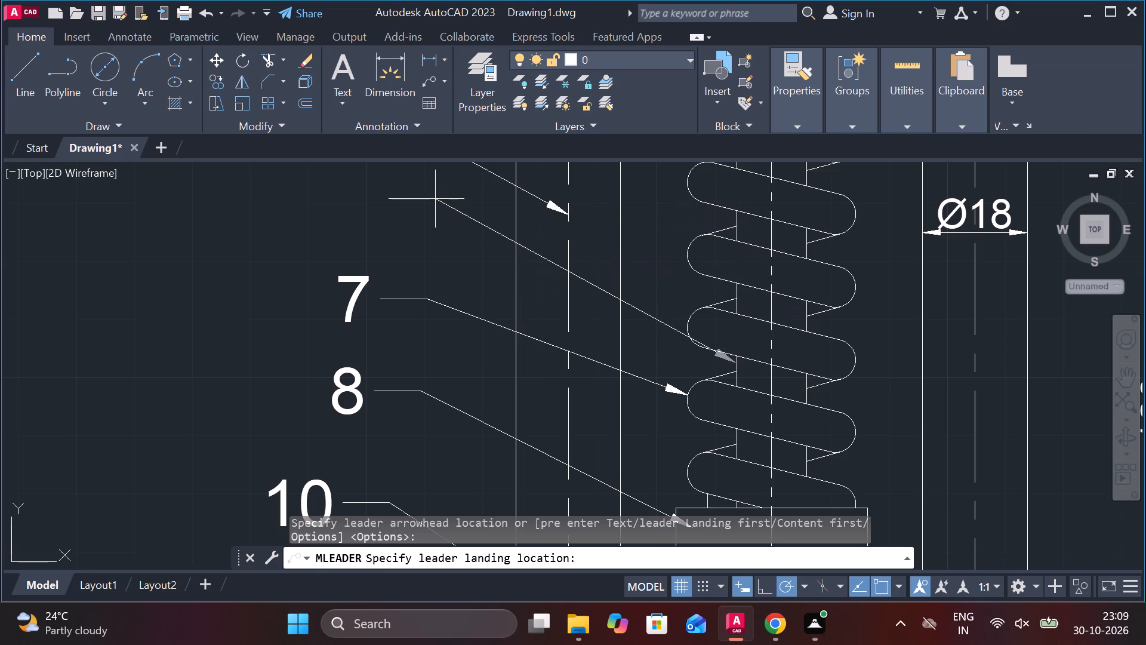
click(141, 85)
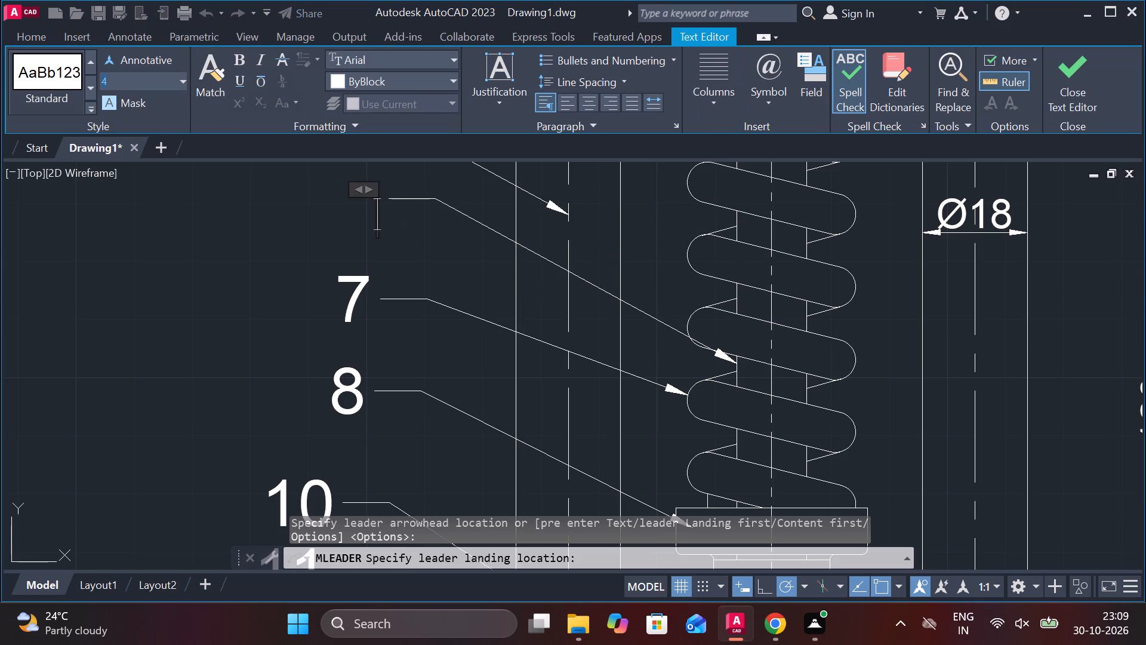
key(8)
key(Return)
key(9)
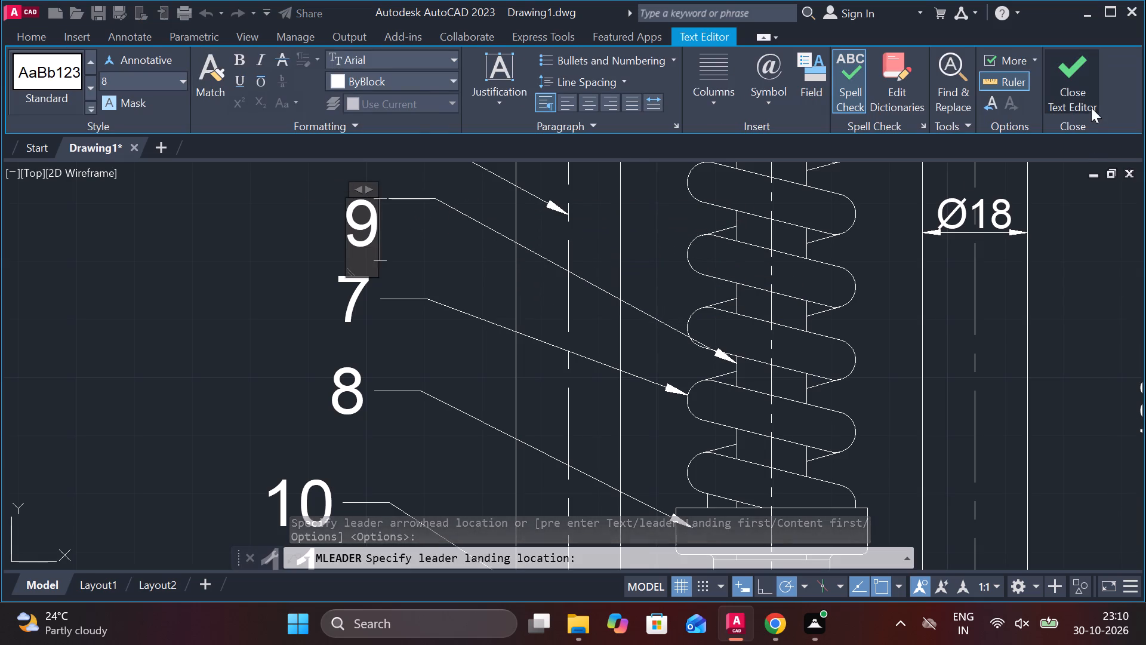
click(1091, 107)
Add a multileader labelled 2, text height 8, pointing into the left end of the 16-thick bridge plate, landing above label 5.
scroll(888, 232, down, 1)
middle_drag(769, 252, 727, 337)
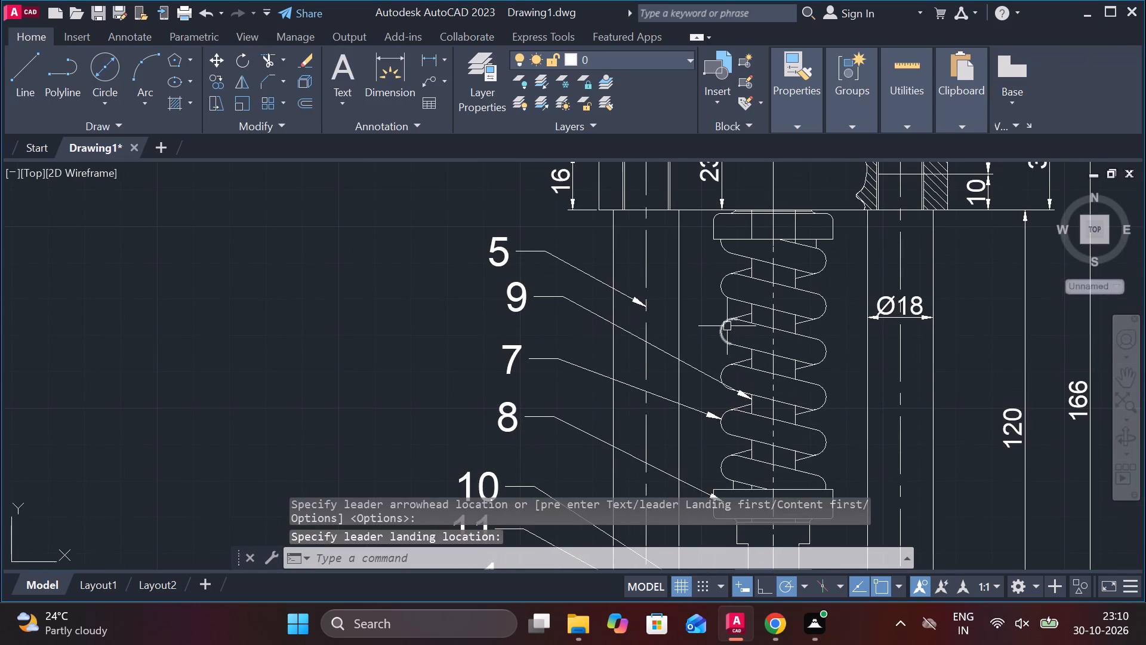
middle_drag(727, 326, 650, 283)
middle_drag(651, 281, 657, 433)
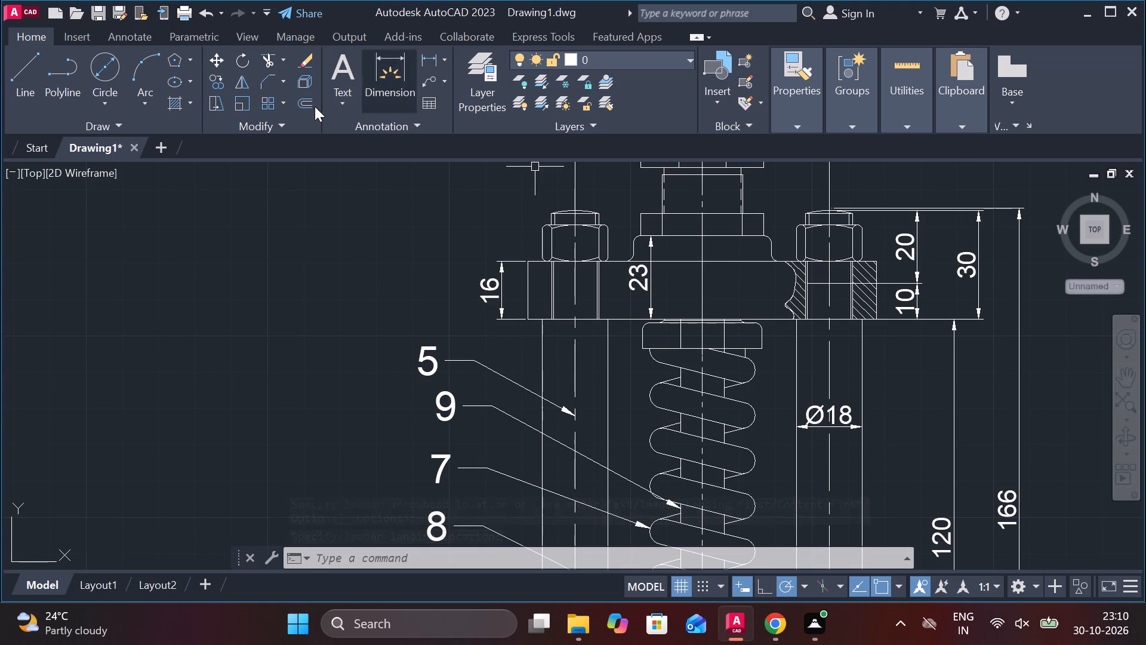
click(427, 78)
scroll(526, 234, up, 1)
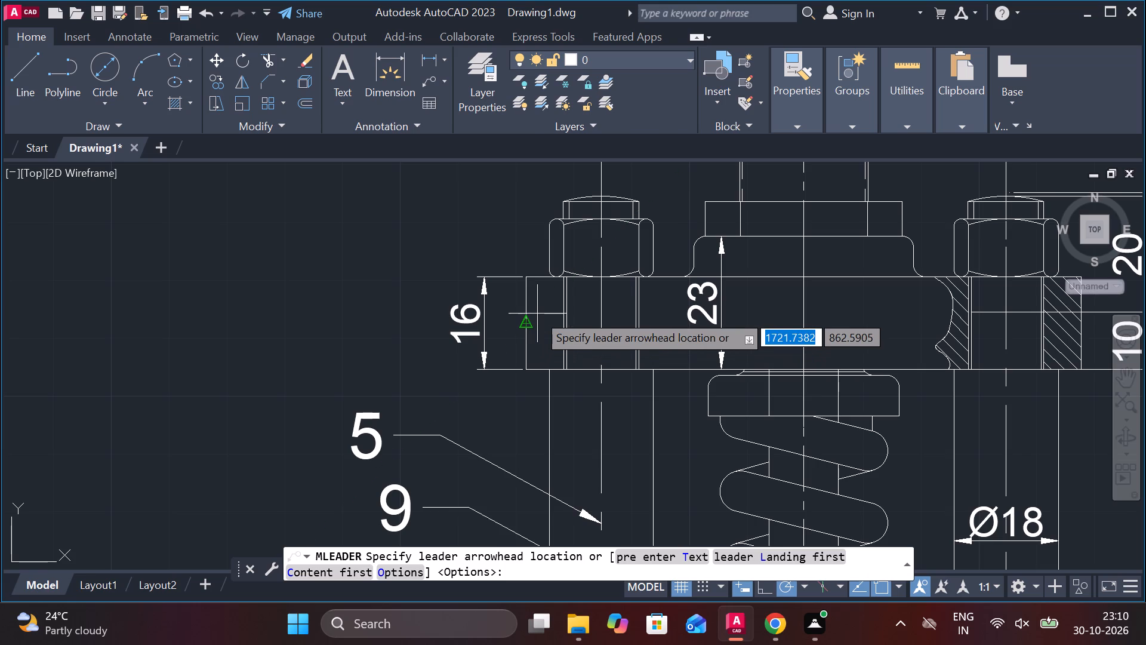
click(540, 311)
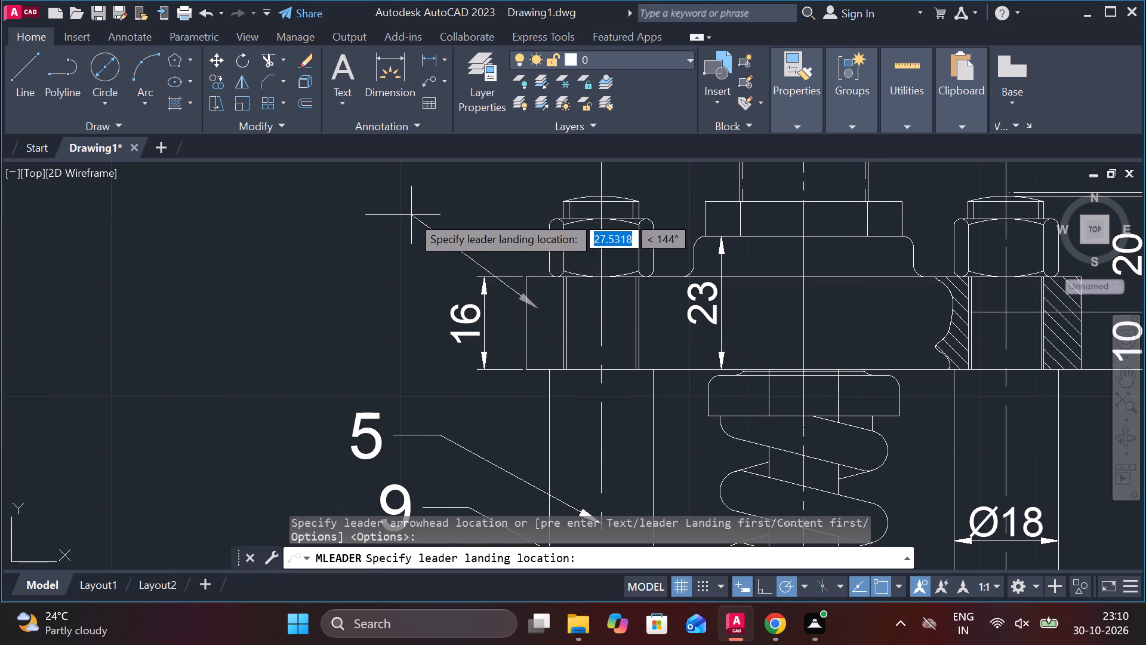
click(411, 215)
click(123, 72)
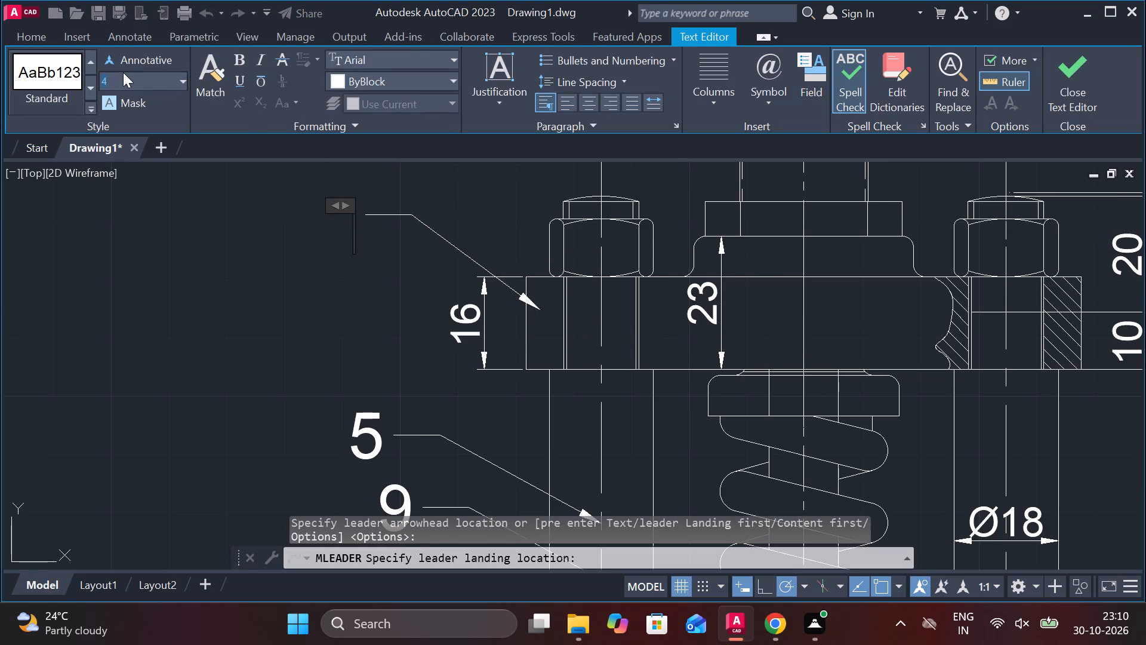
key(8)
key(Return)
key(2)
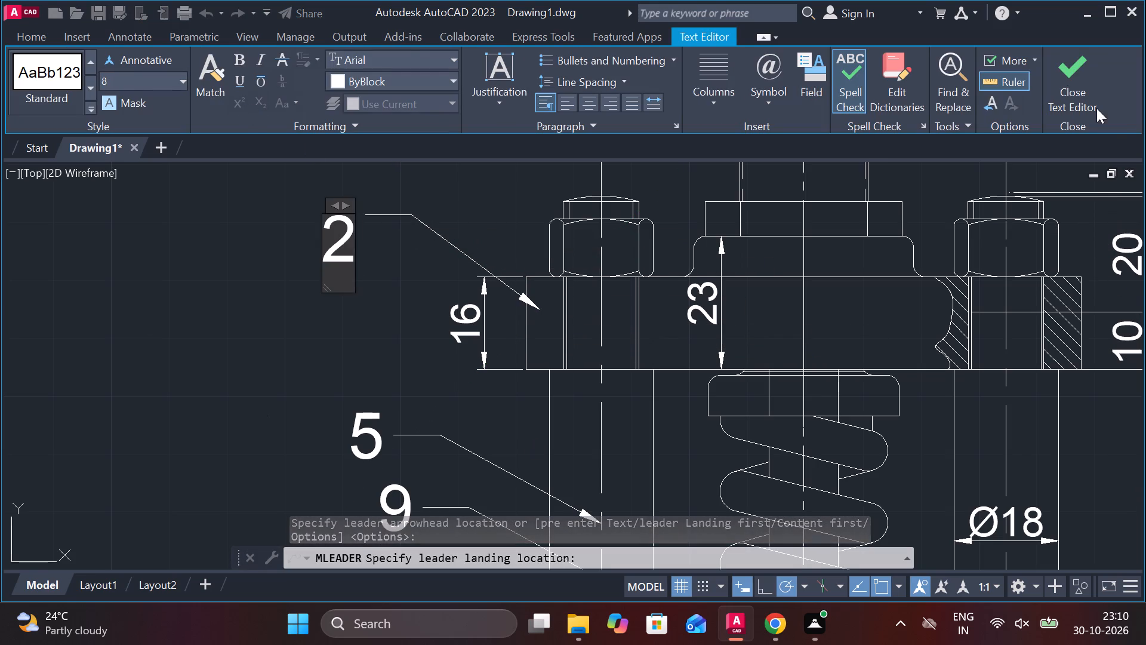
click(1056, 72)
Add a multileader labelled 4, text height 8, pointing into the nut on top of the bridge's central boss, landing above label 2.
scroll(622, 277, up, 1)
middle_drag(622, 277, 577, 431)
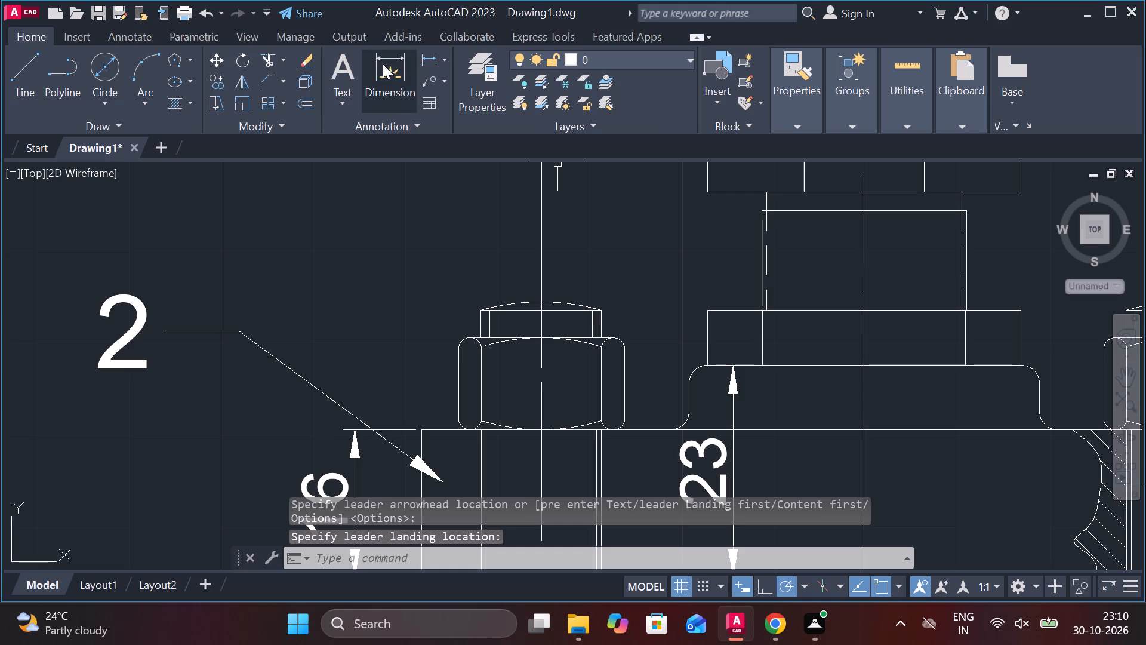
click(426, 78)
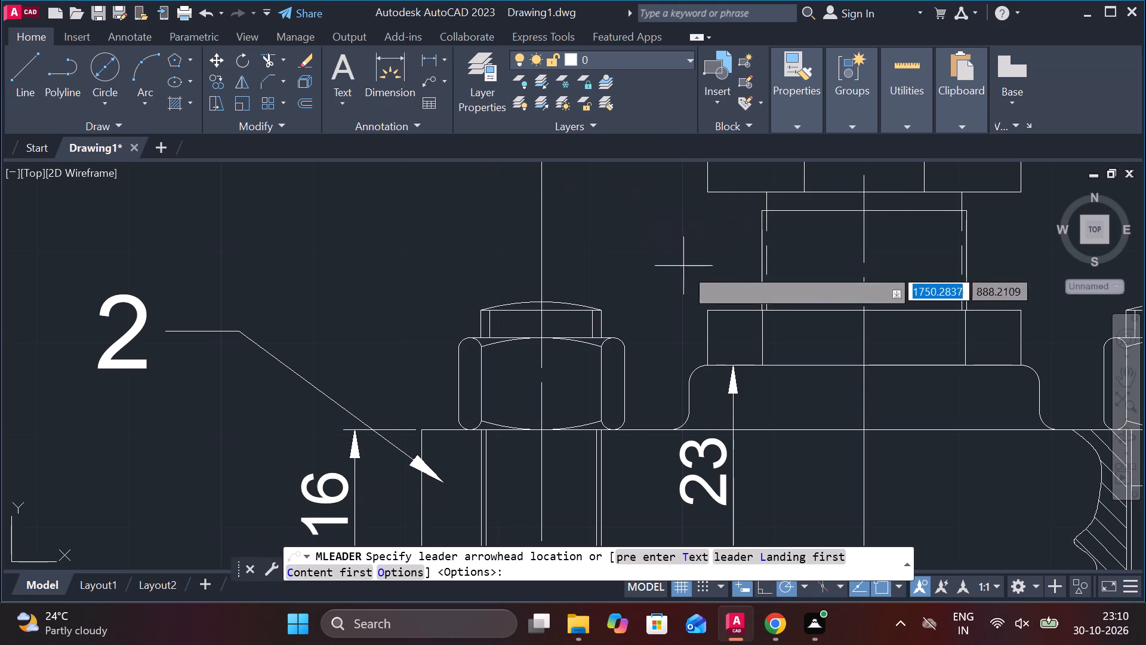
click(734, 334)
click(497, 216)
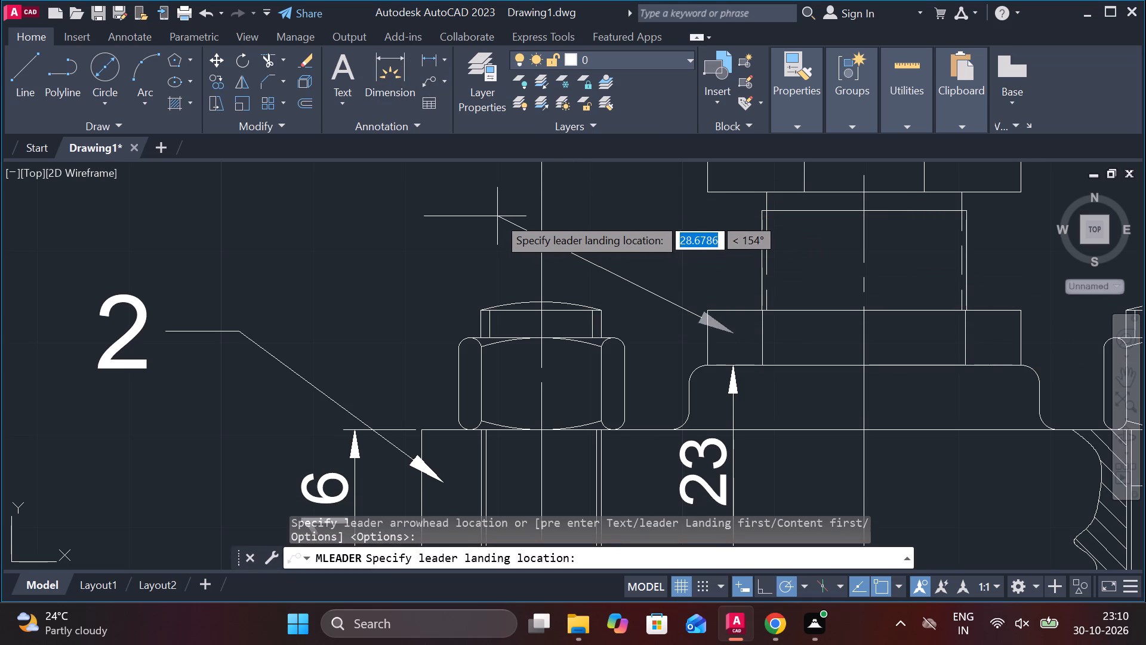
click(144, 77)
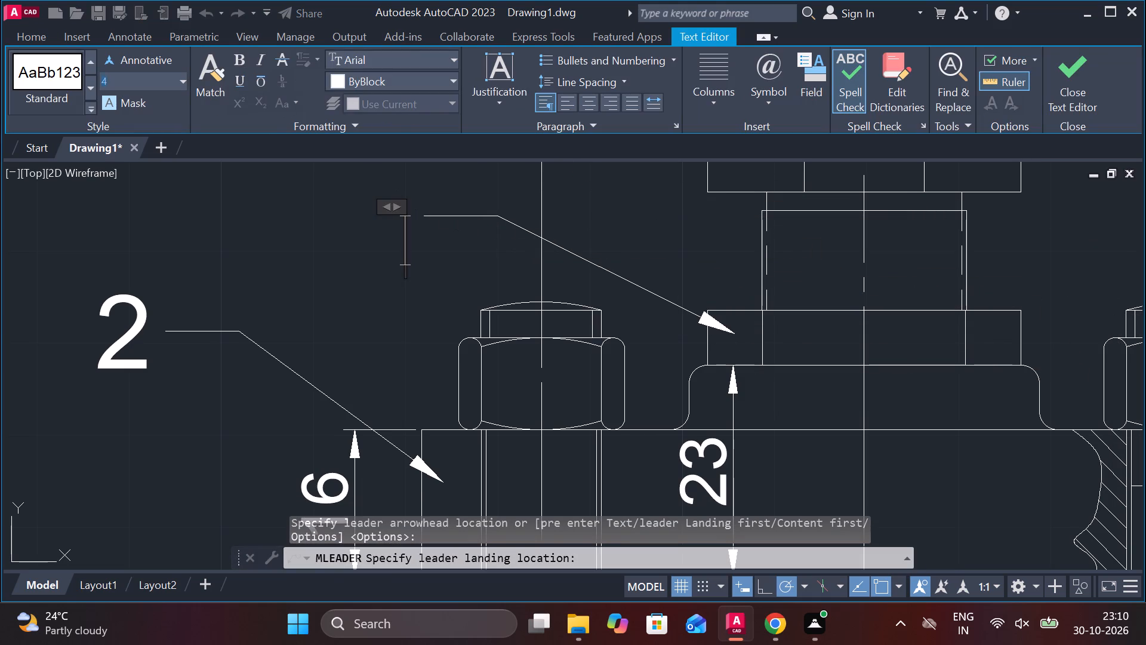
key(8)
key(Return)
key(4)
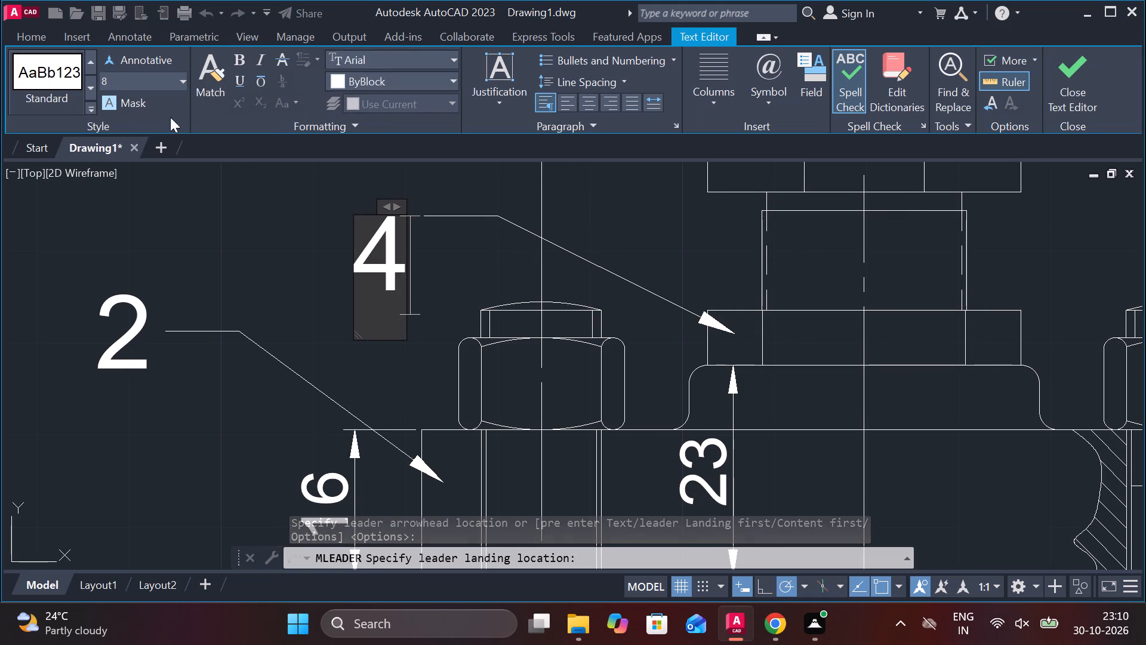
click(1077, 78)
Add a multileader labelled 3, text height 8, pointing to the top of the screw's threaded shank below its hex head, landing above label 4.
scroll(931, 219, down, 1)
middle_drag(911, 251, 889, 250)
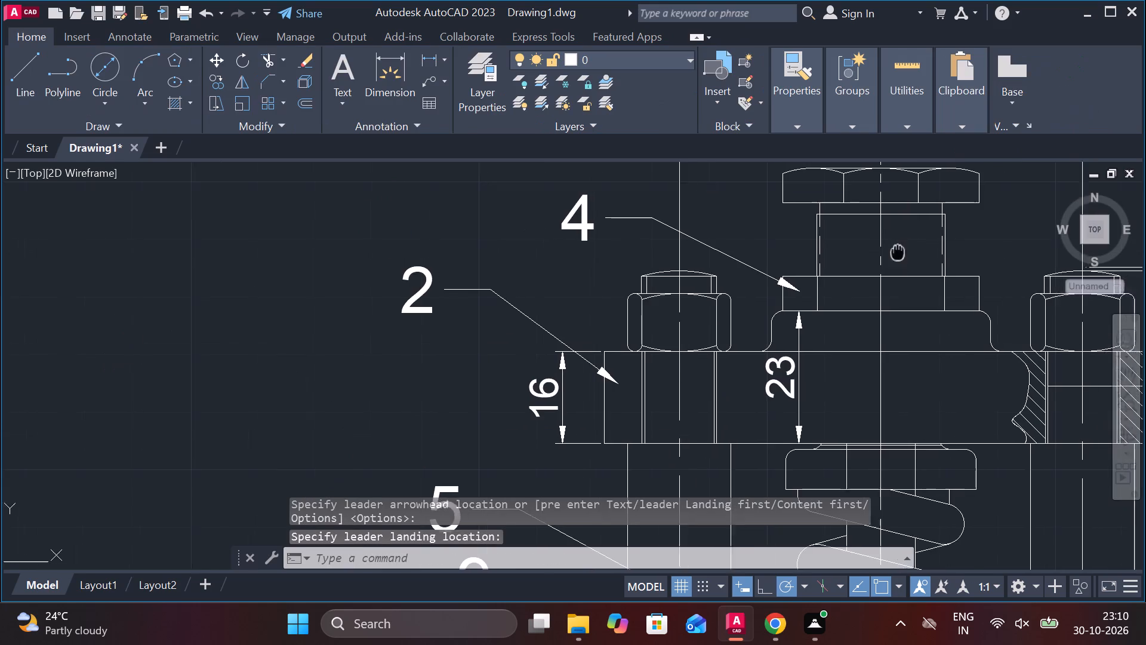
middle_drag(889, 250, 800, 316)
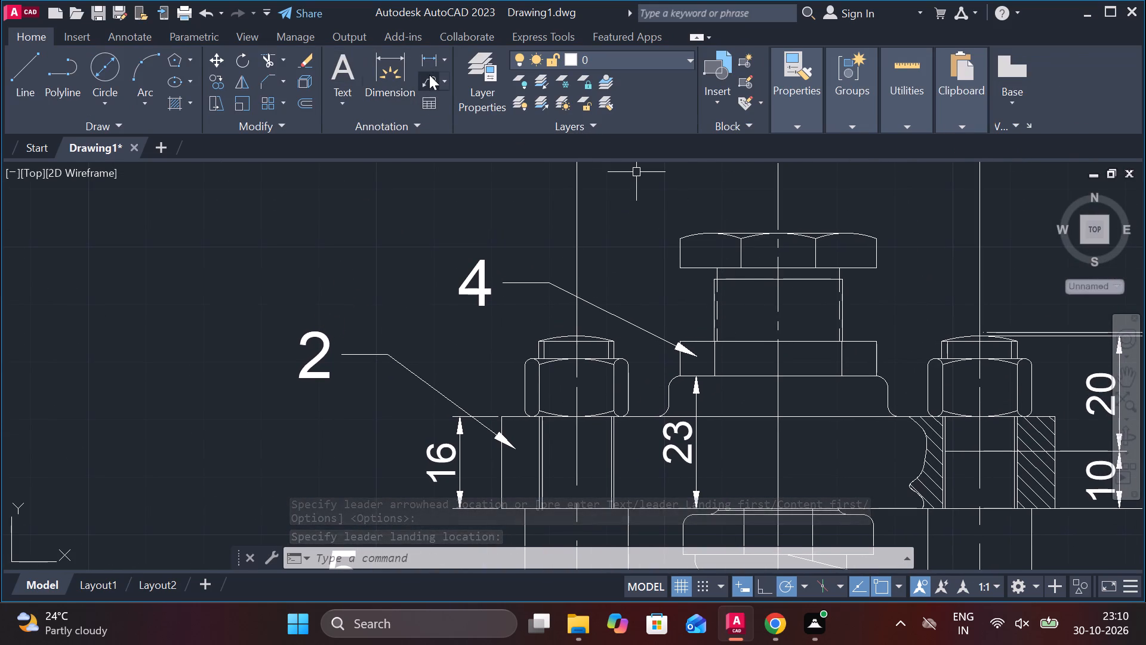
click(429, 75)
click(746, 293)
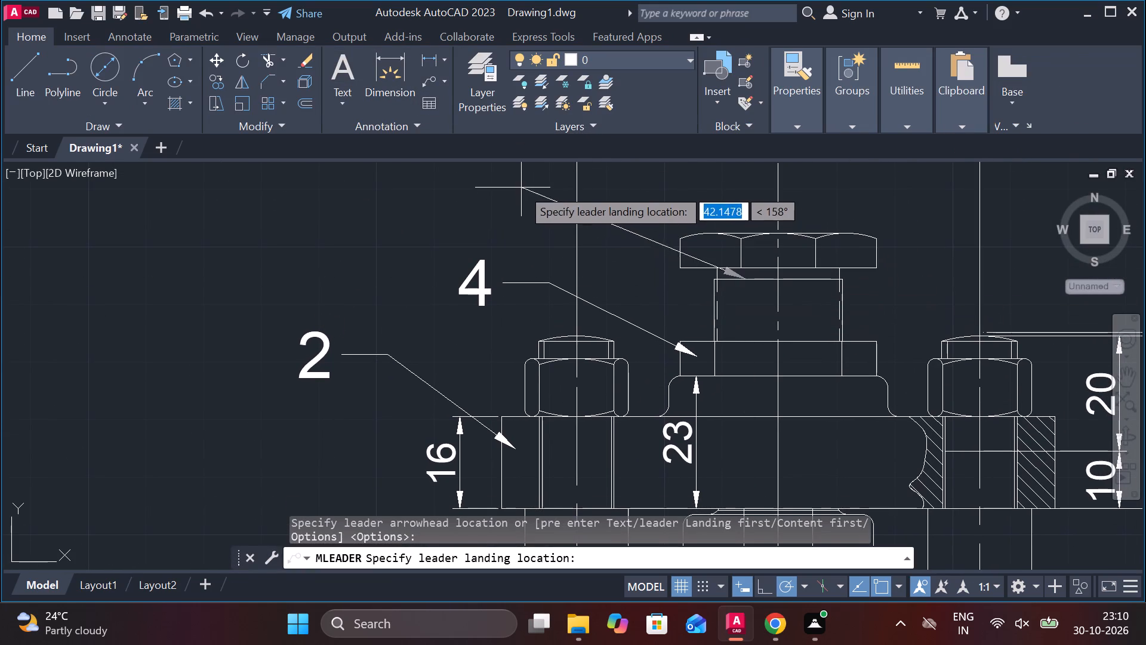
click(541, 185)
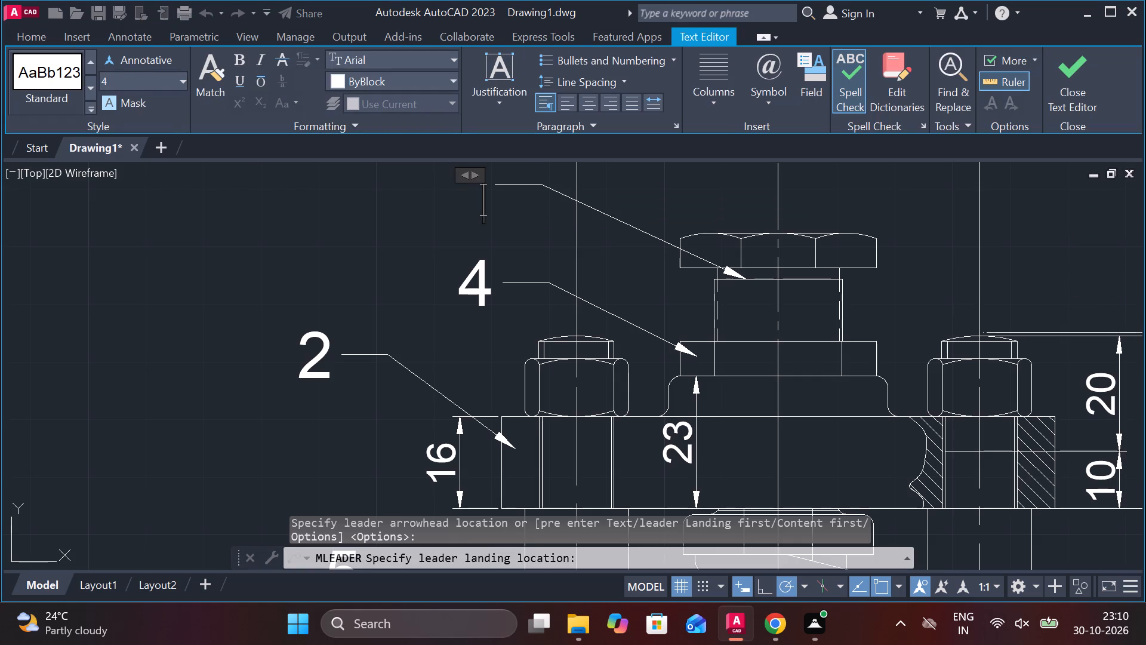
click(131, 77)
key(8)
key(Return)
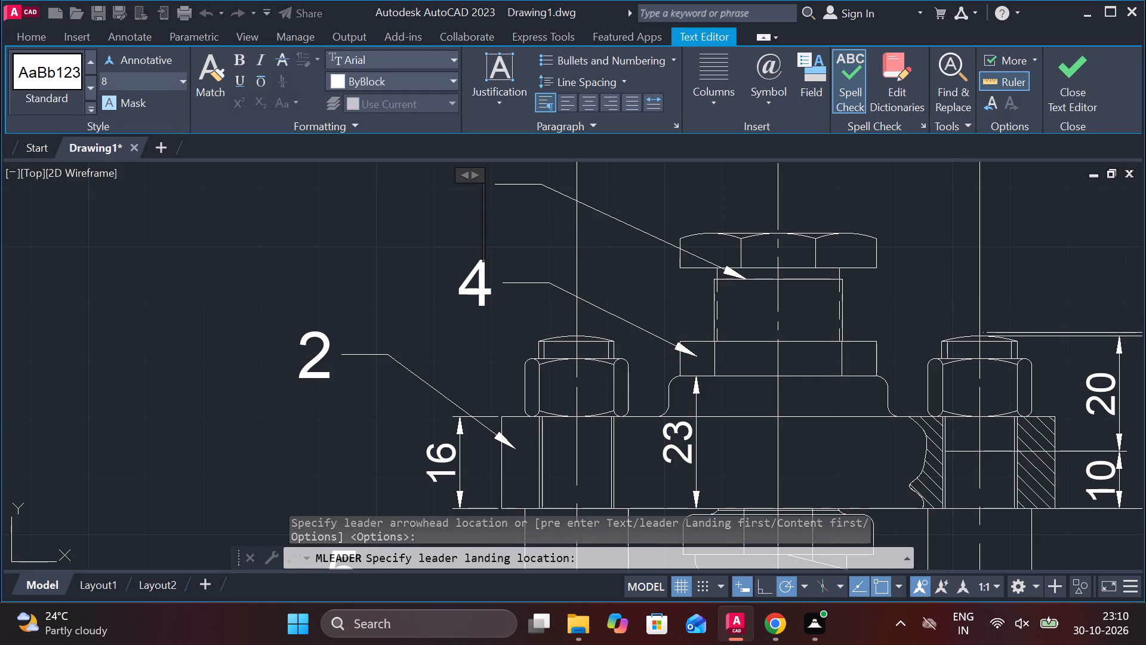
key(3)
click(1095, 69)
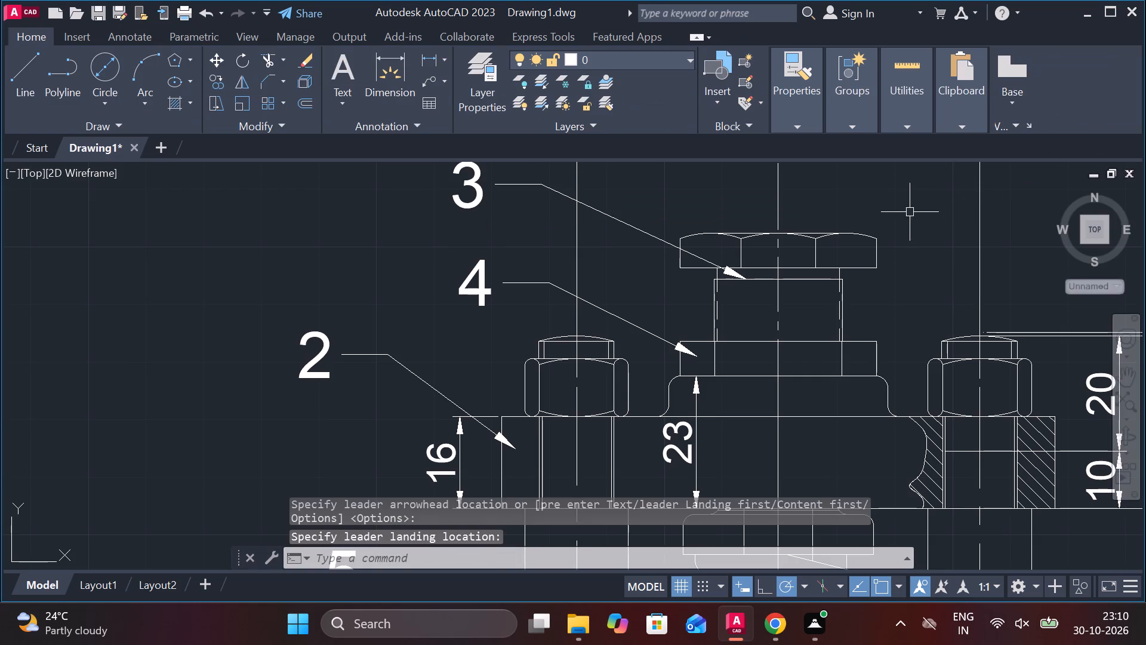
Add a multileader labelled 6, text height 8, pointing to the right edge of the spring's upper seat disc, landing beyond the right-hand pillar.
middle_drag(903, 223, 658, 156)
scroll(790, 275, up, 1)
middle_drag(783, 287, 769, 287)
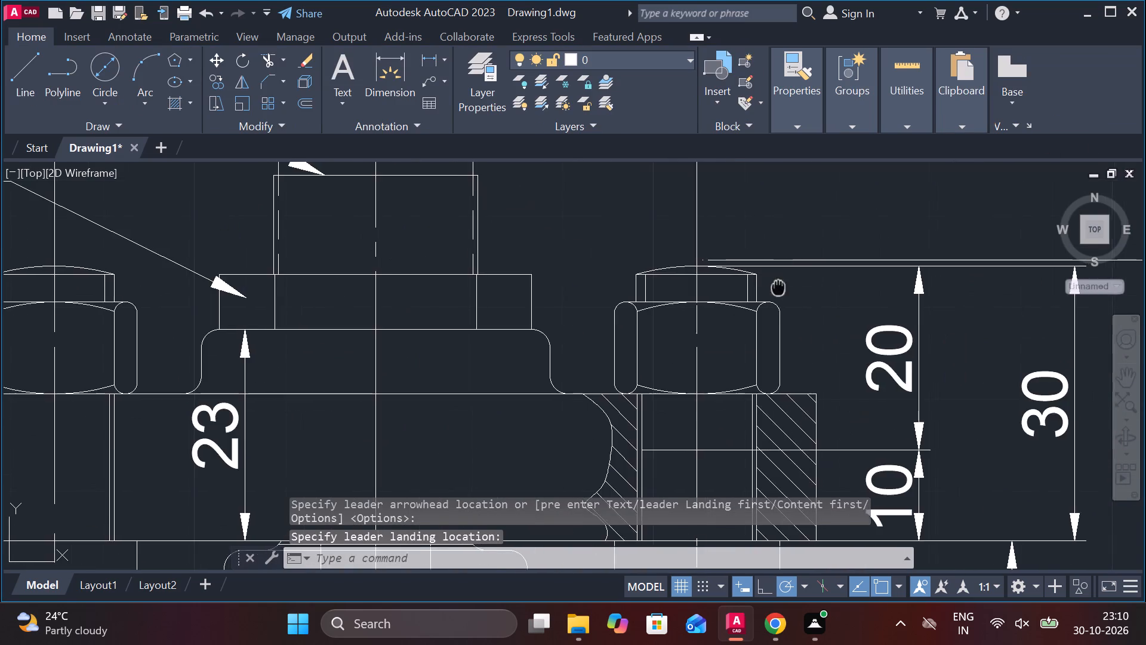
middle_drag(769, 287, 633, 82)
click(429, 87)
middle_drag(495, 192, 427, 94)
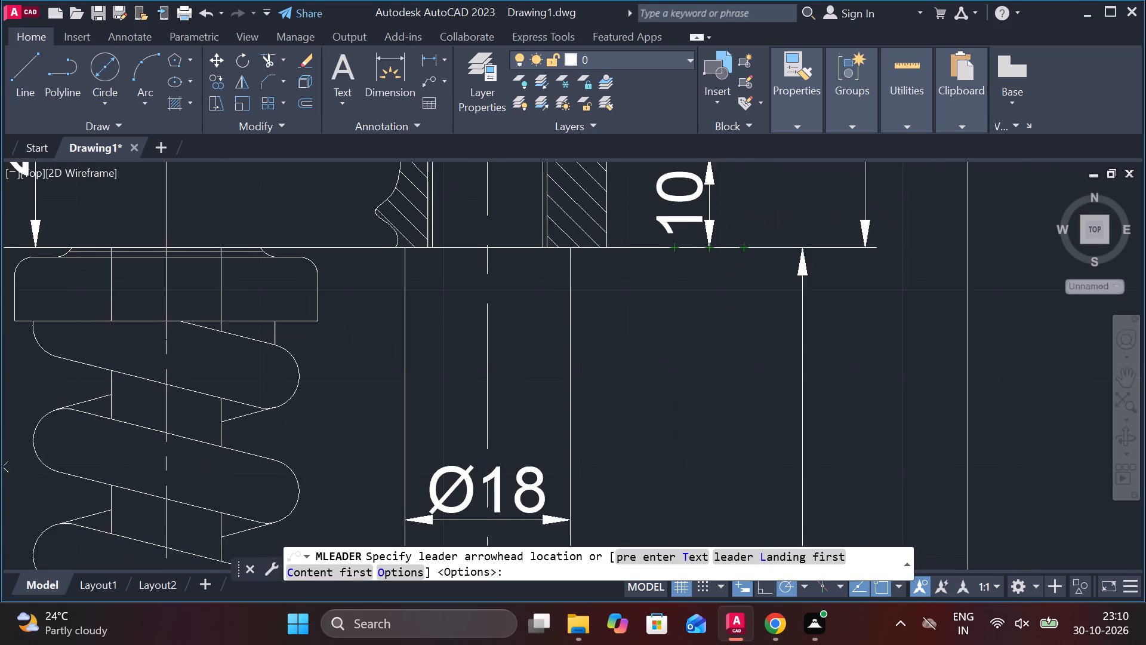
middle_drag(427, 94, 426, 91)
scroll(448, 225, down, 1)
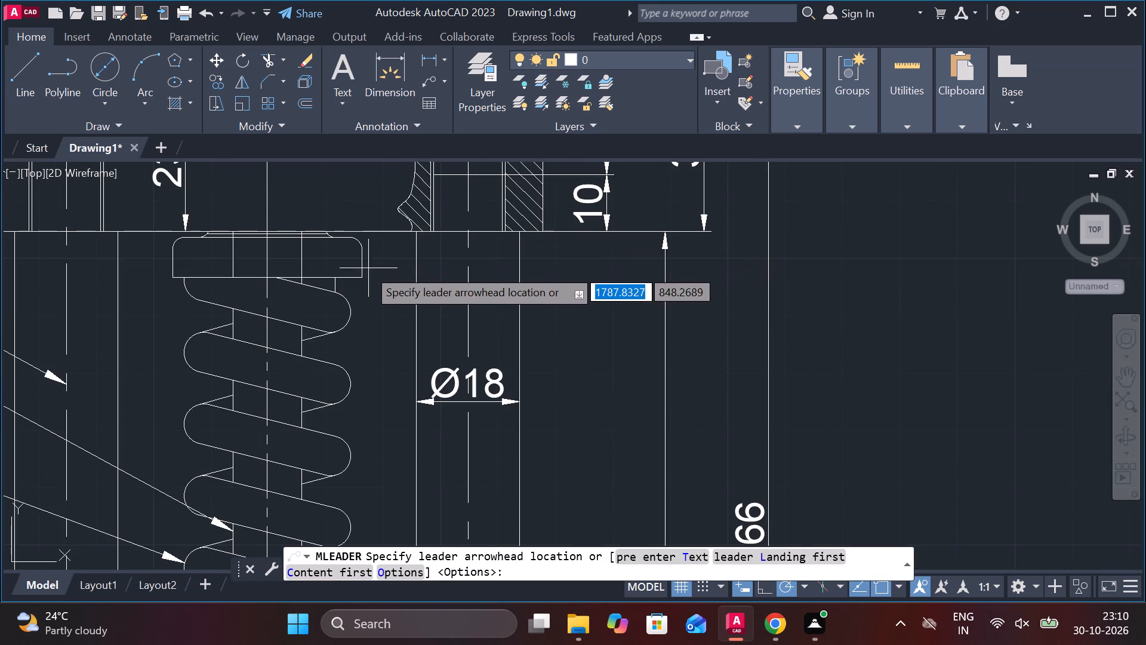
click(360, 267)
click(553, 340)
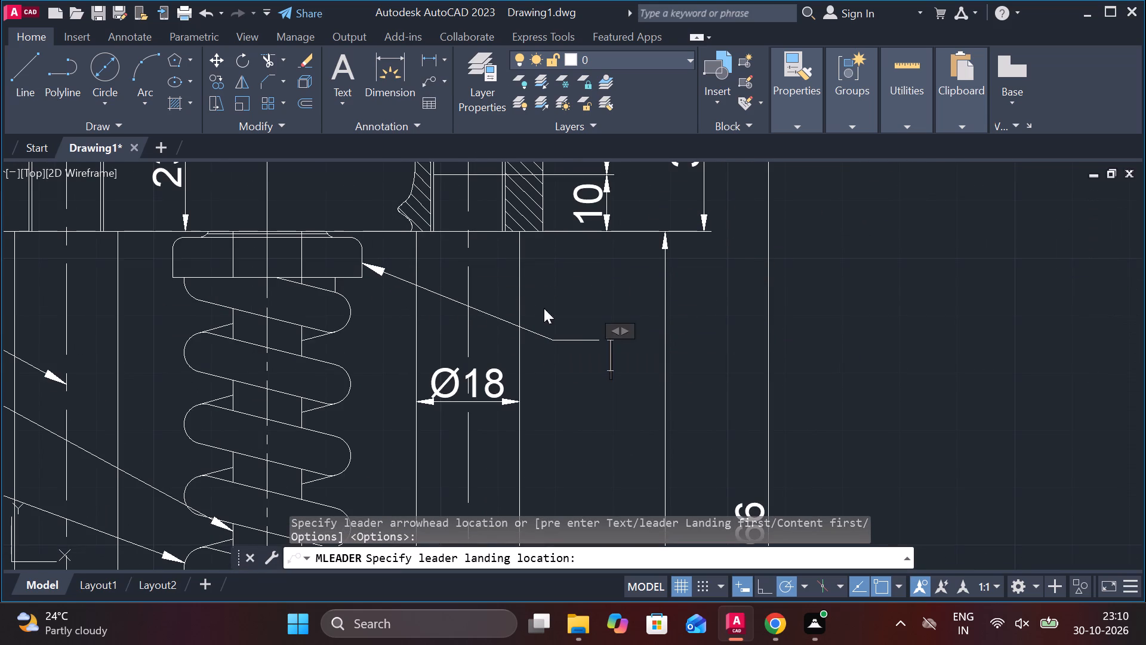
click(133, 80)
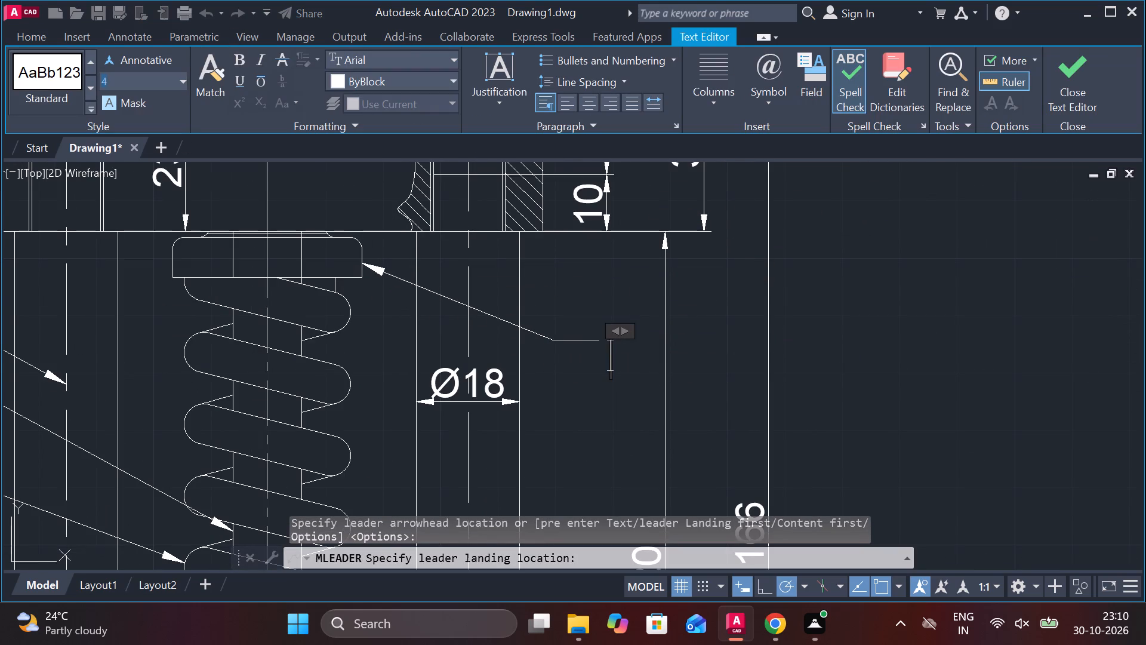
key(8)
key(Return)
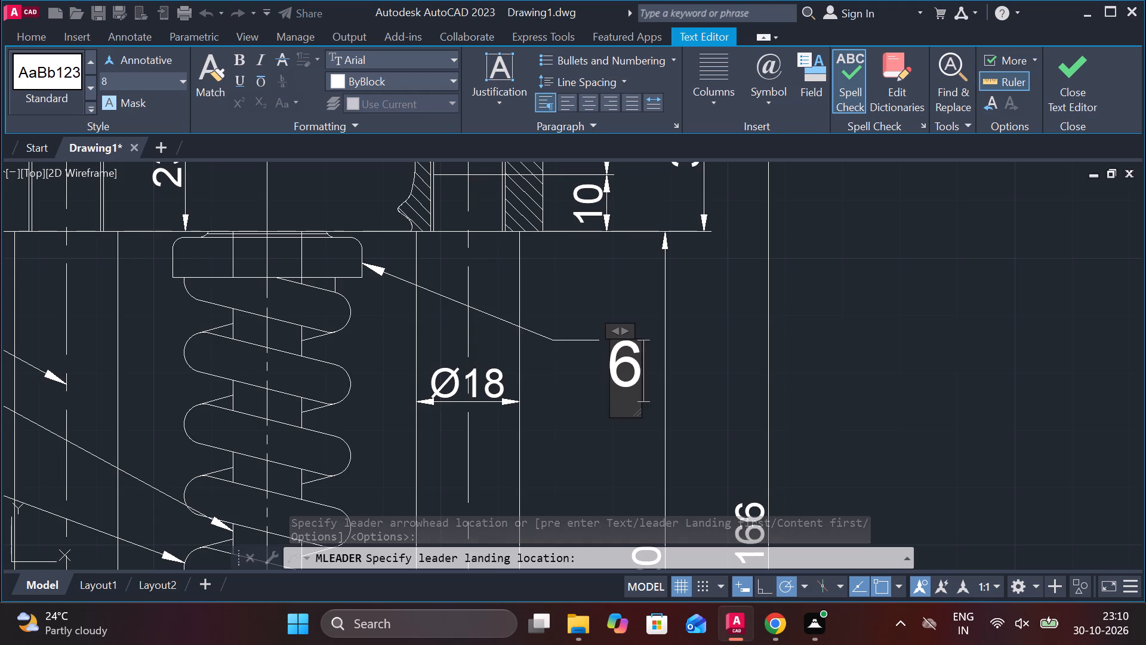
key(6)
click(1073, 91)
middle_drag(955, 249, 910, 158)
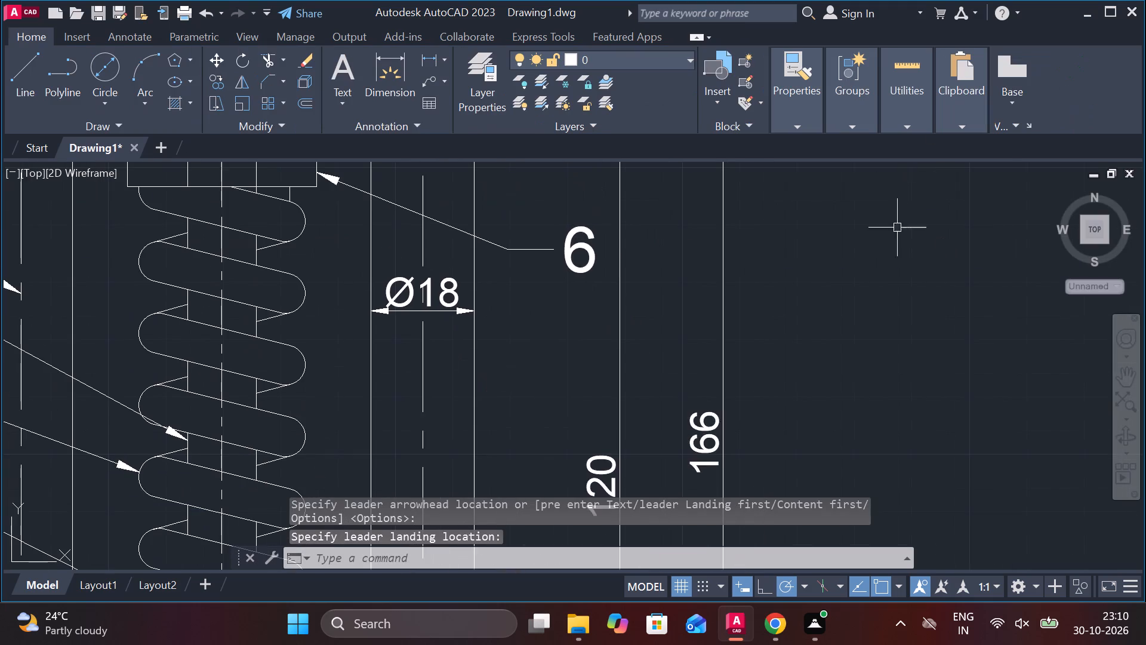
Move the whole dimensioned and labelled assembly view about 699 units, placing it just beside the group of numbered part drawings.
middle_drag(861, 284, 858, 131)
scroll(849, 170, down, 1)
scroll(824, 251, down, 1)
middle_drag(831, 264, 832, 281)
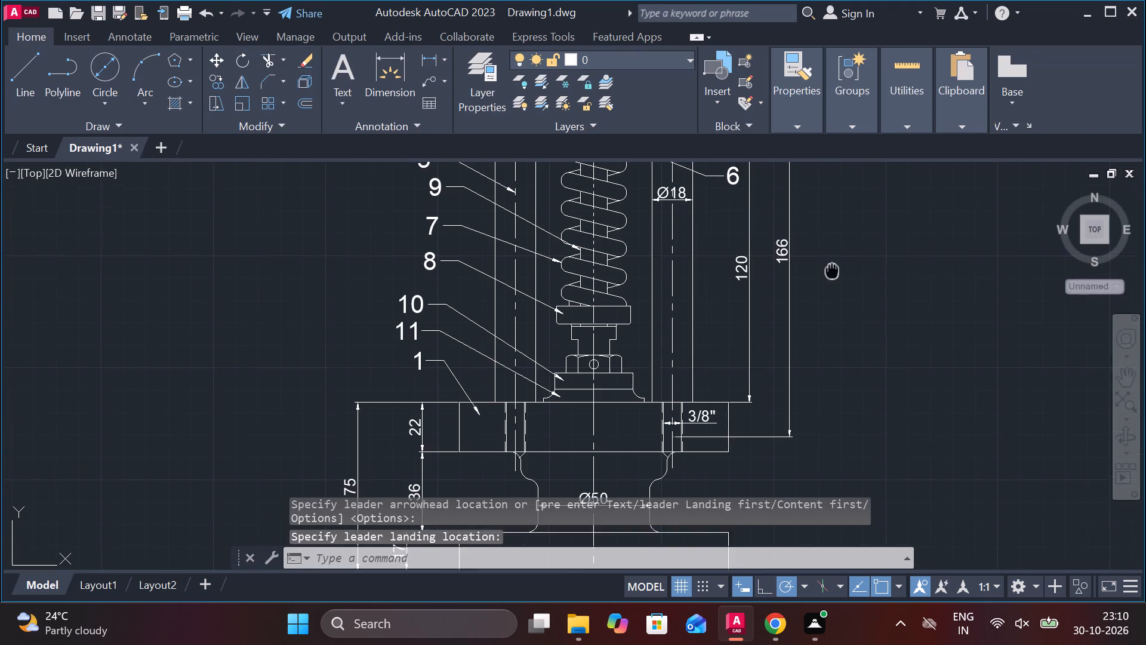
middle_drag(832, 281, 808, 365)
middle_drag(812, 359, 803, 265)
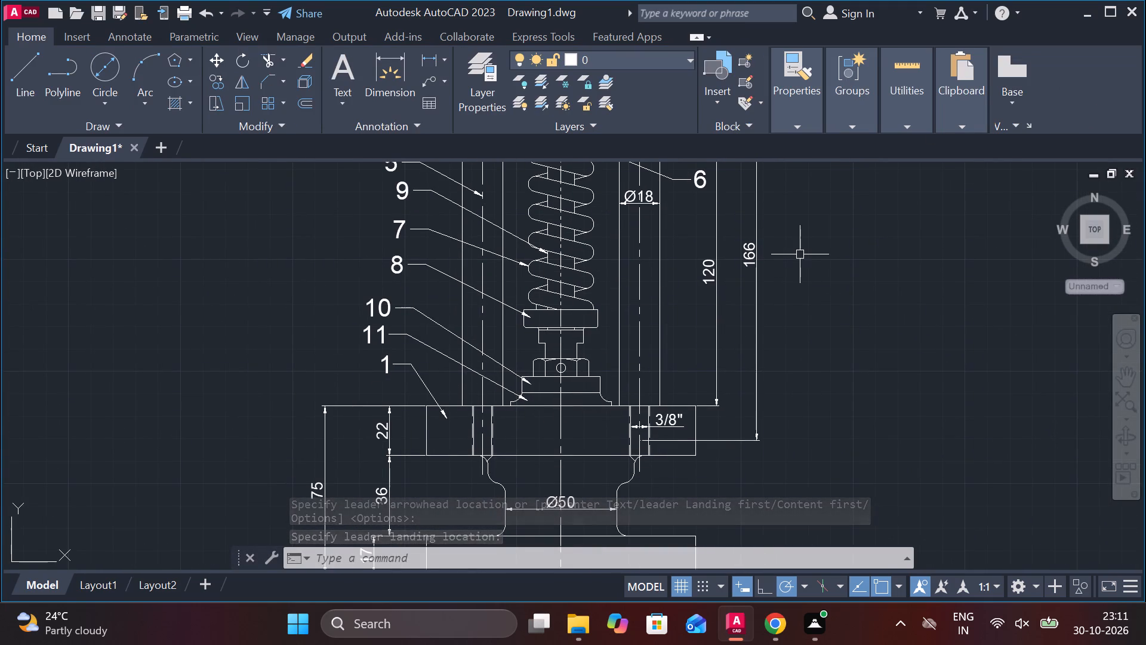
scroll(800, 254, down, 1)
middle_click(808, 256)
scroll(808, 256, down, 1)
middle_drag(771, 281, 780, 348)
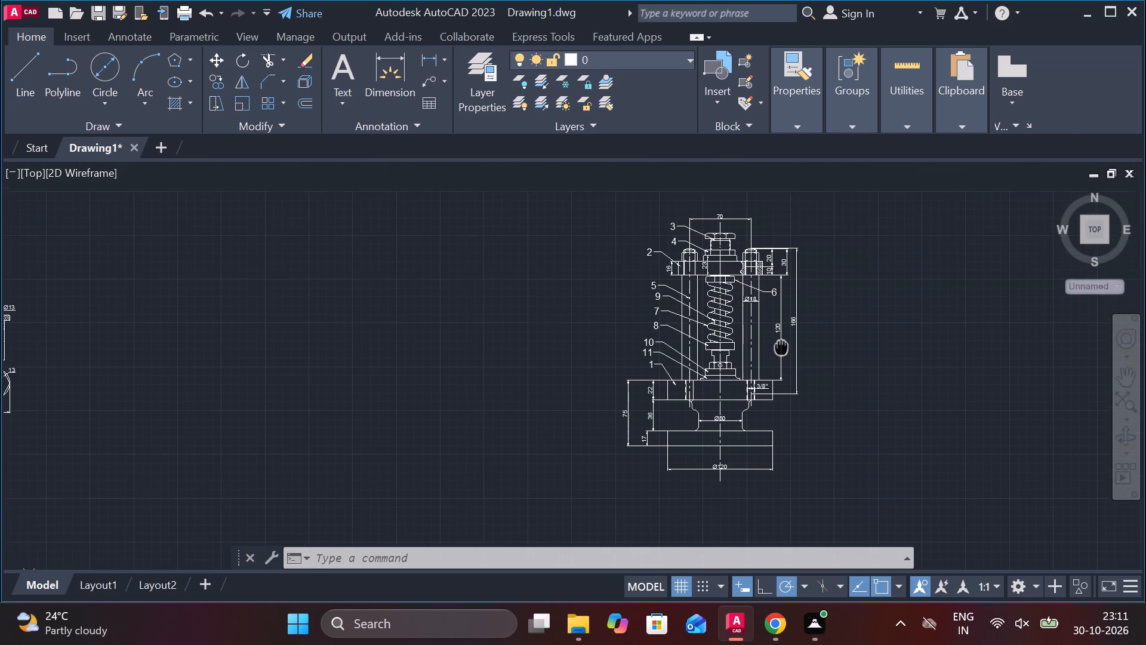
drag(562, 184, 591, 214)
click(874, 508)
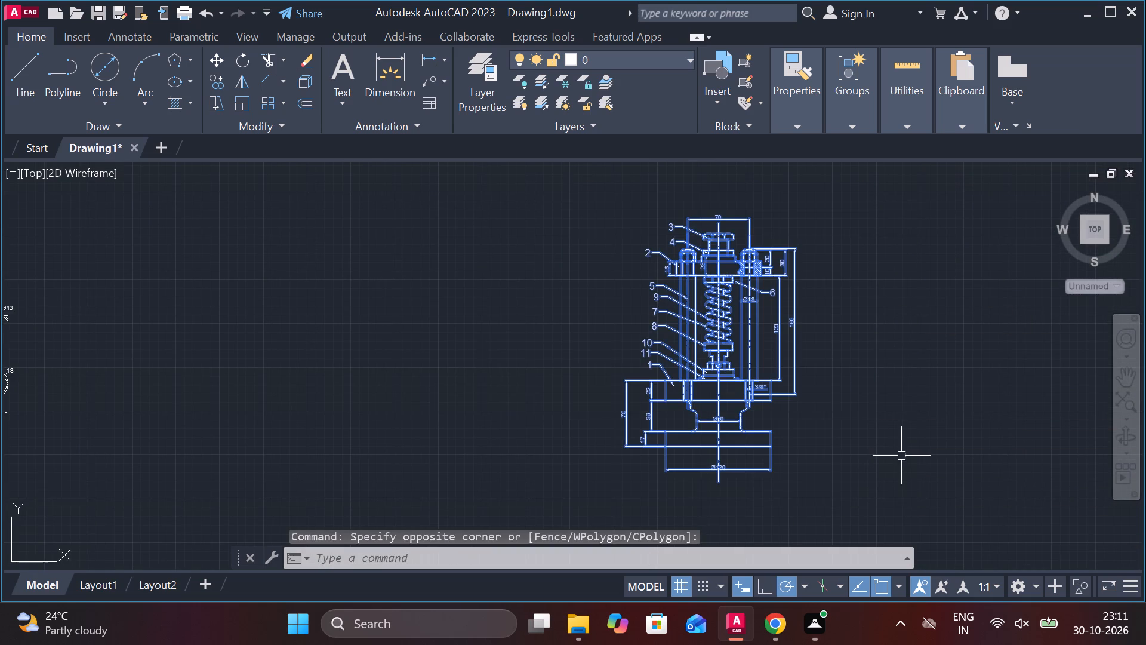
key(m)
key(Return)
click(885, 326)
scroll(887, 328, down, 2)
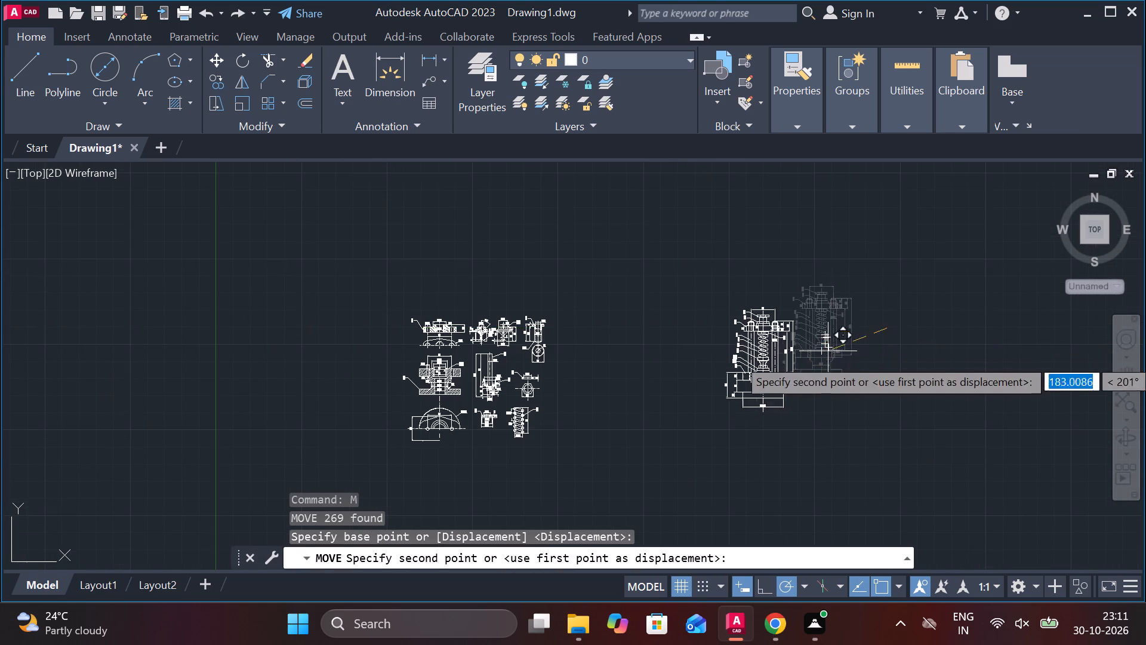
scroll(670, 381, up, 1)
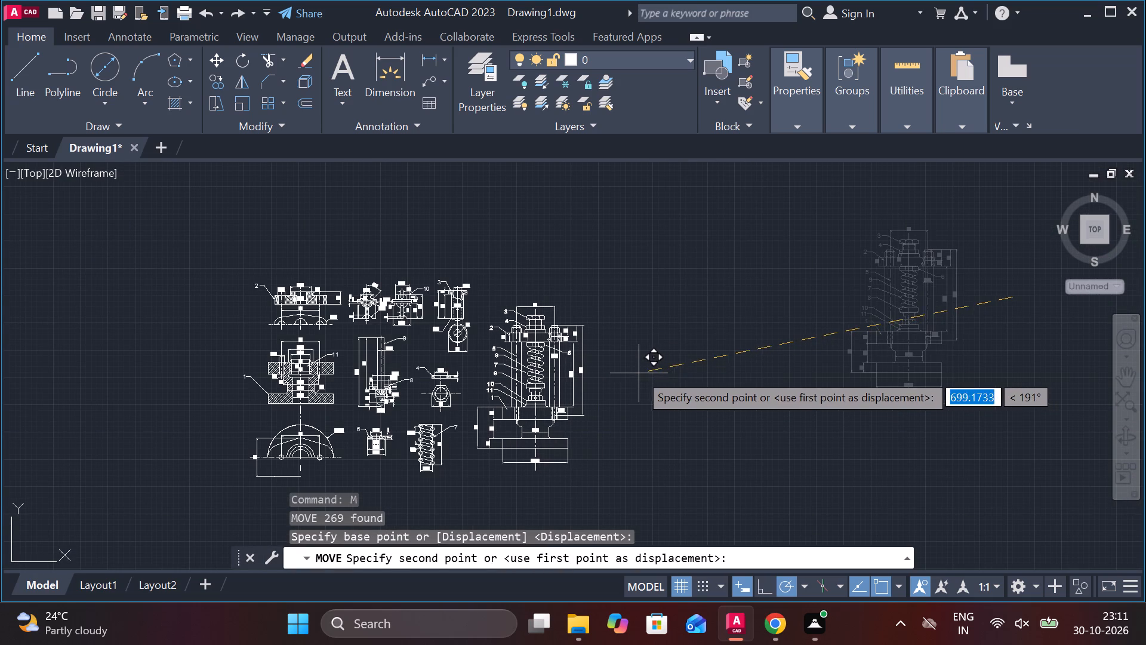
click(639, 373)
middle_drag(680, 372, 695, 296)
scroll(704, 305, up, 1)
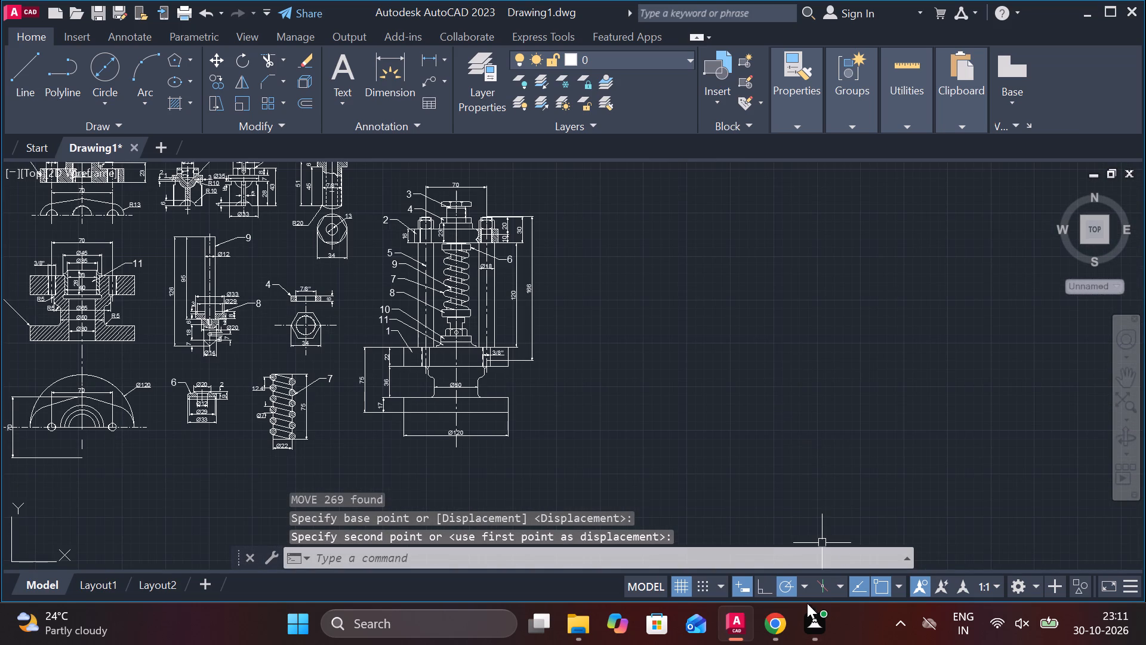
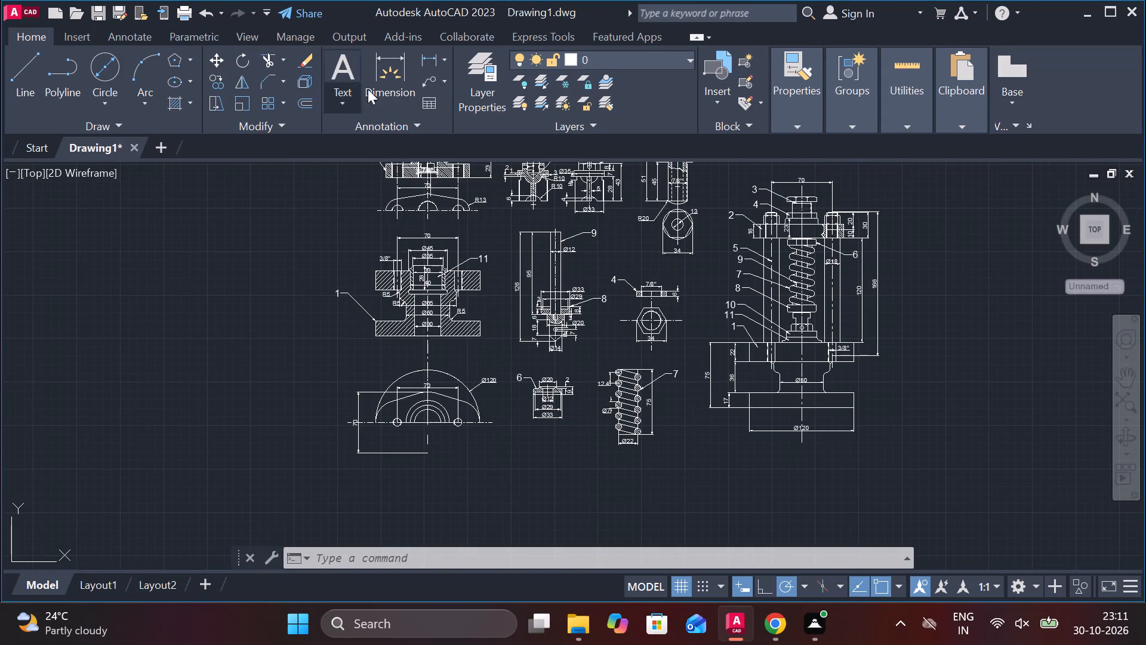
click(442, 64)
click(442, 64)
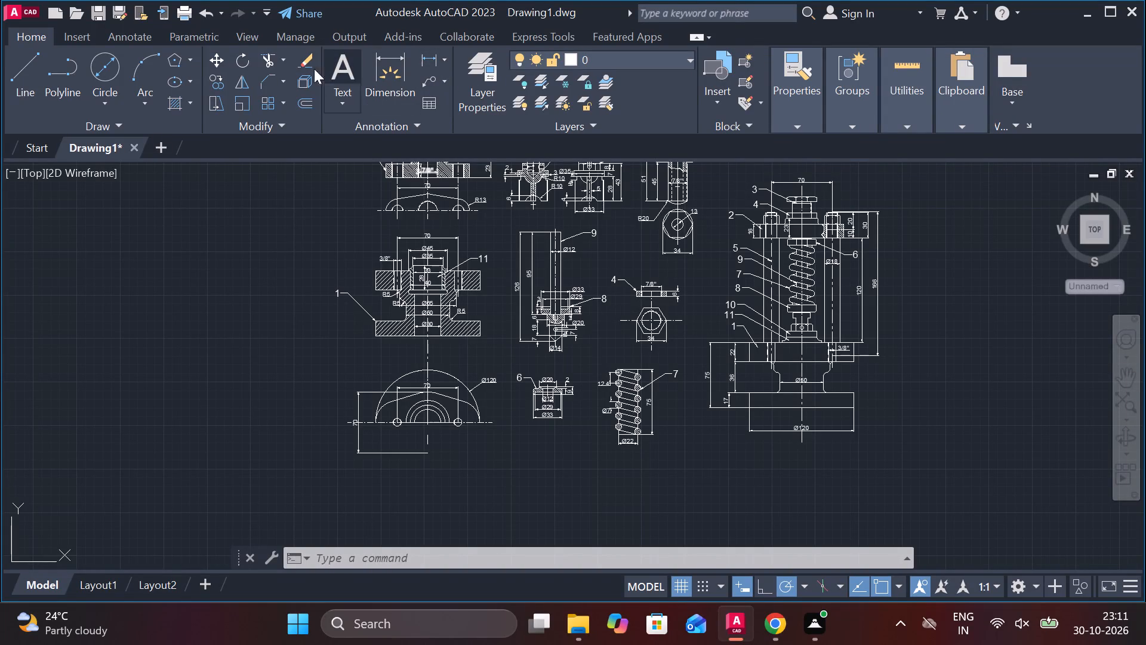
Draw a rectangular border about 740 by 440 units around all the part views and the assembly view.
click(191, 60)
click(203, 91)
middle_drag(248, 198, 160, 363)
middle_drag(201, 308, 300, 236)
click(295, 185)
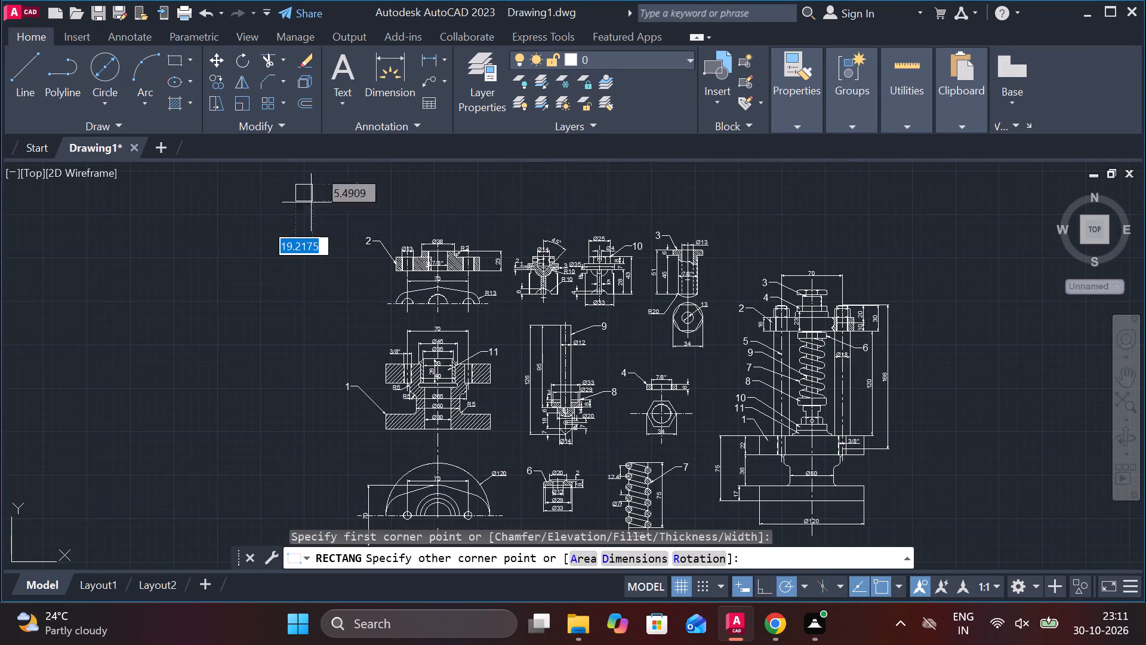
middle_drag(461, 307, 399, 186)
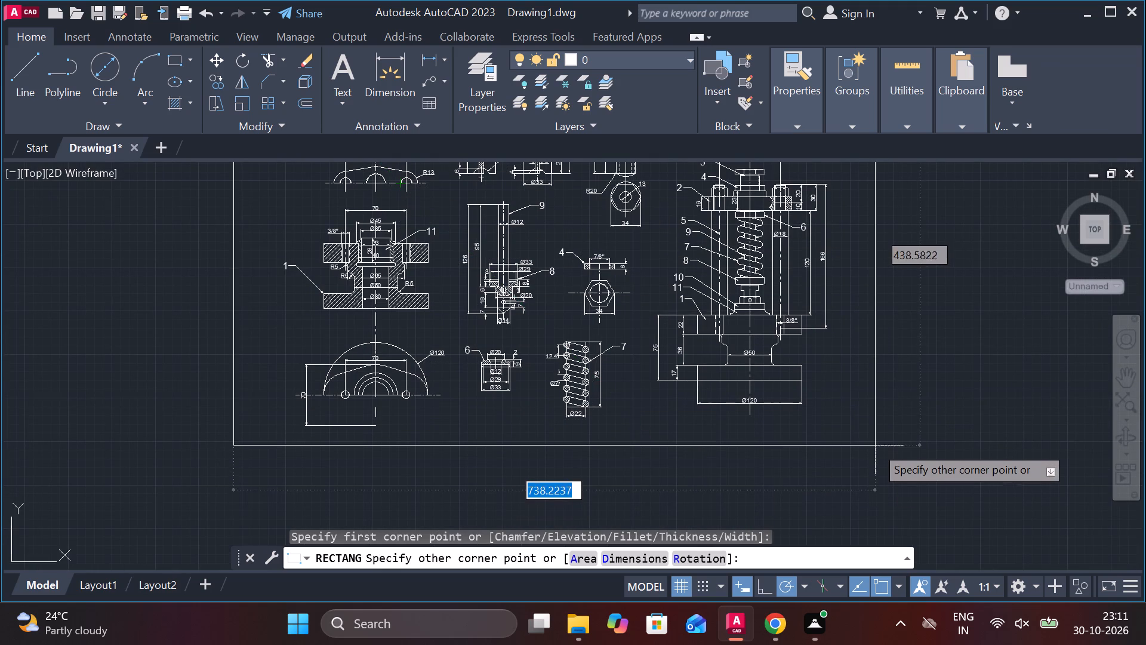
click(877, 444)
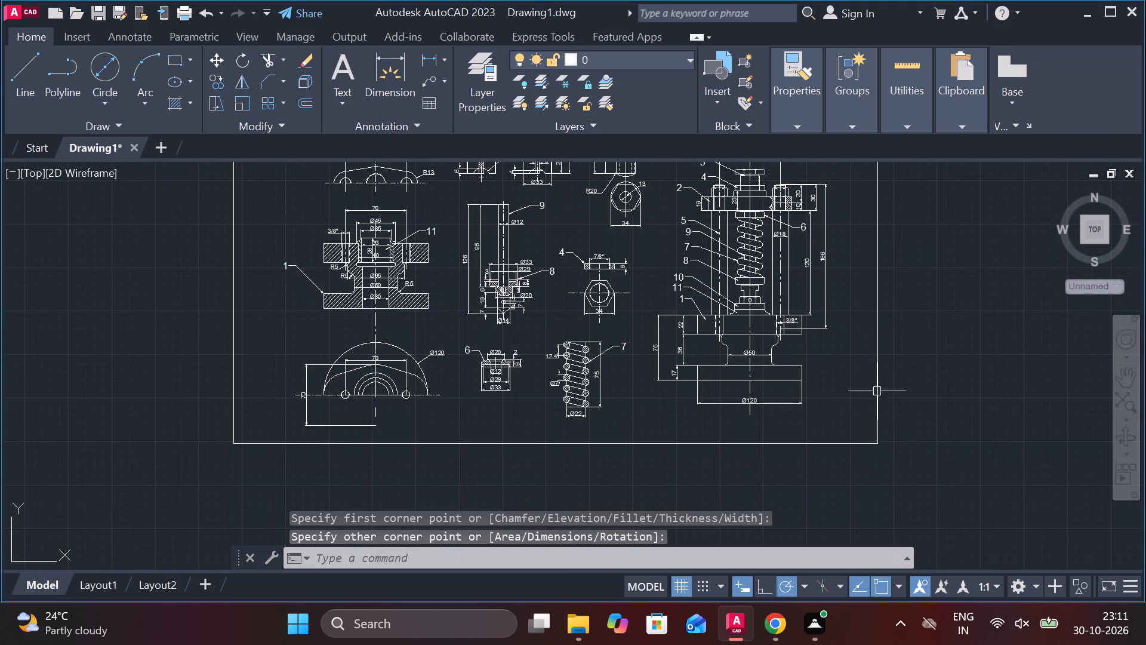
Start a multiline text box inside the border's top edge, above the part views, with text height 10.
middle_drag(876, 385, 919, 540)
scroll(602, 239, up, 1)
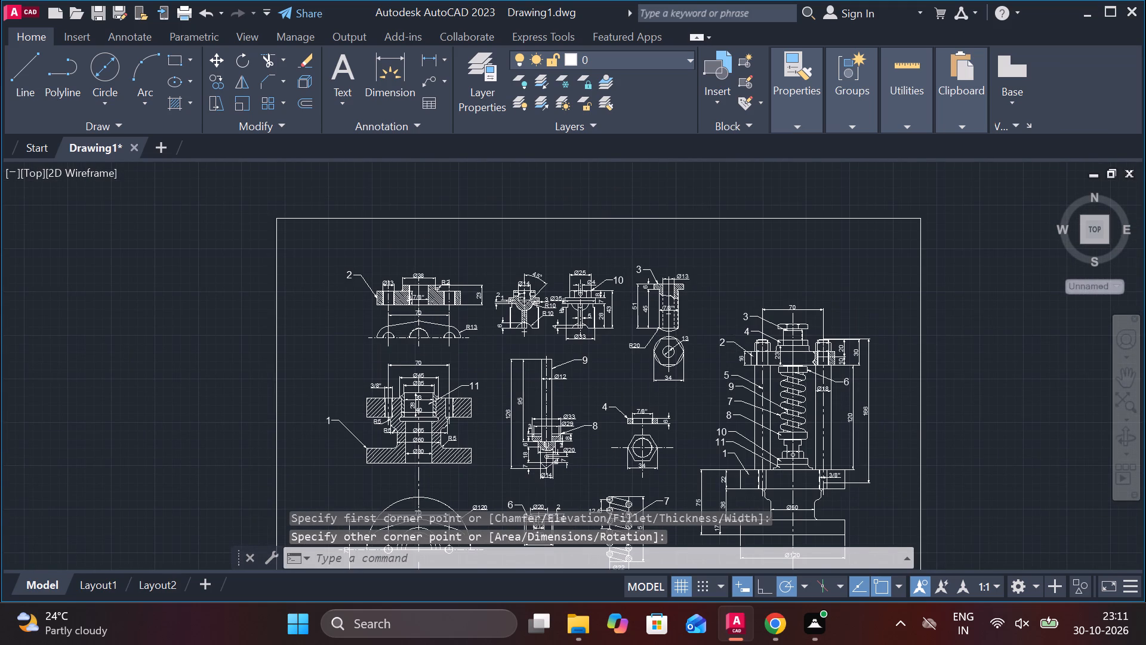
key(Escape)
text(mt)
key(Return)
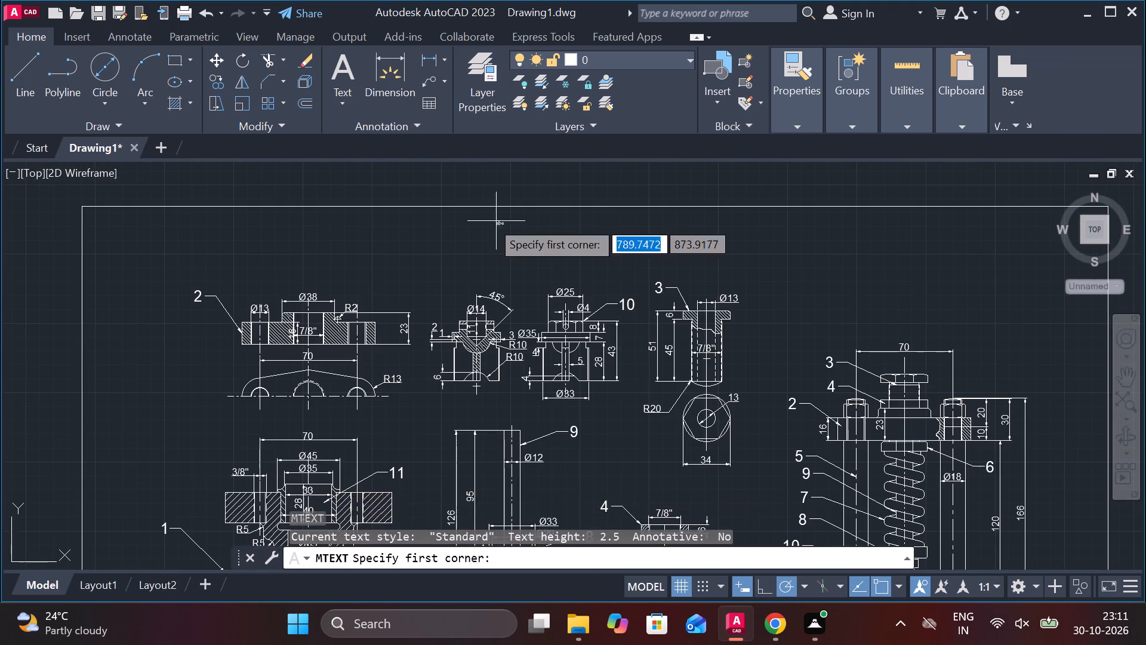
scroll(470, 219, up, 2)
click(365, 235)
scroll(777, 322, down, 1)
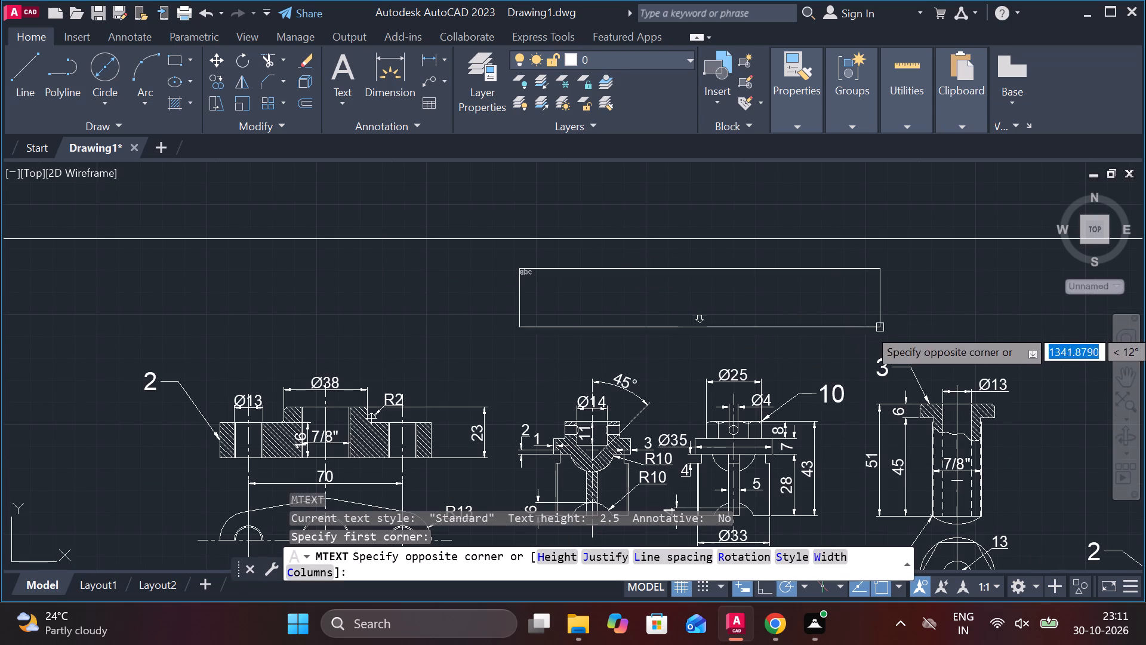
click(901, 330)
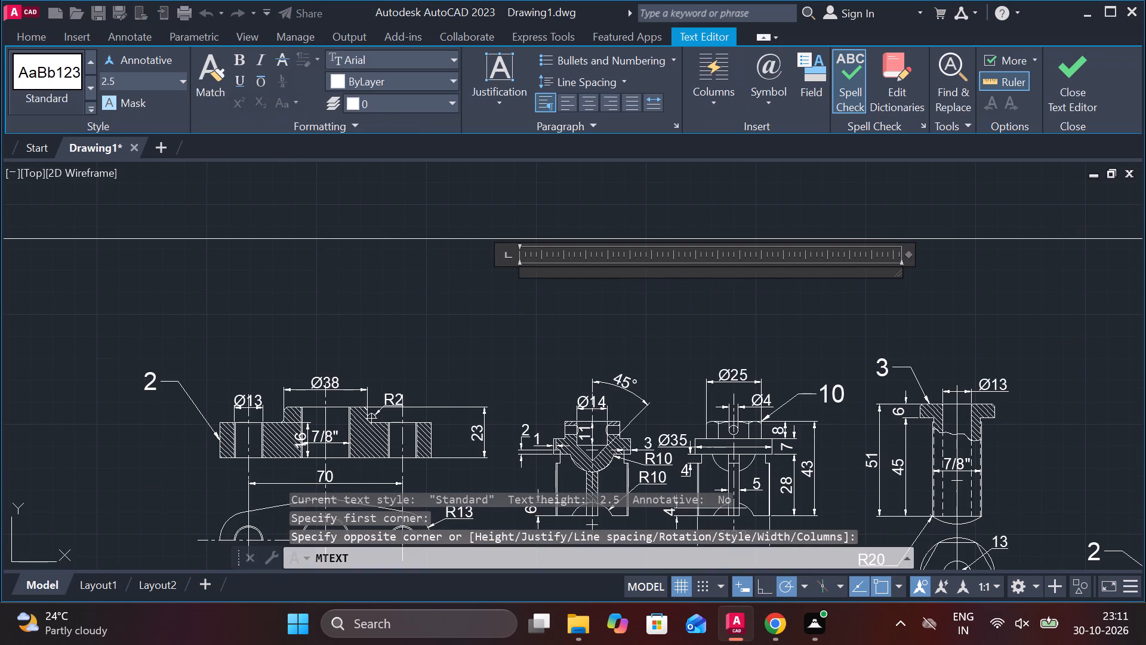
click(153, 79)
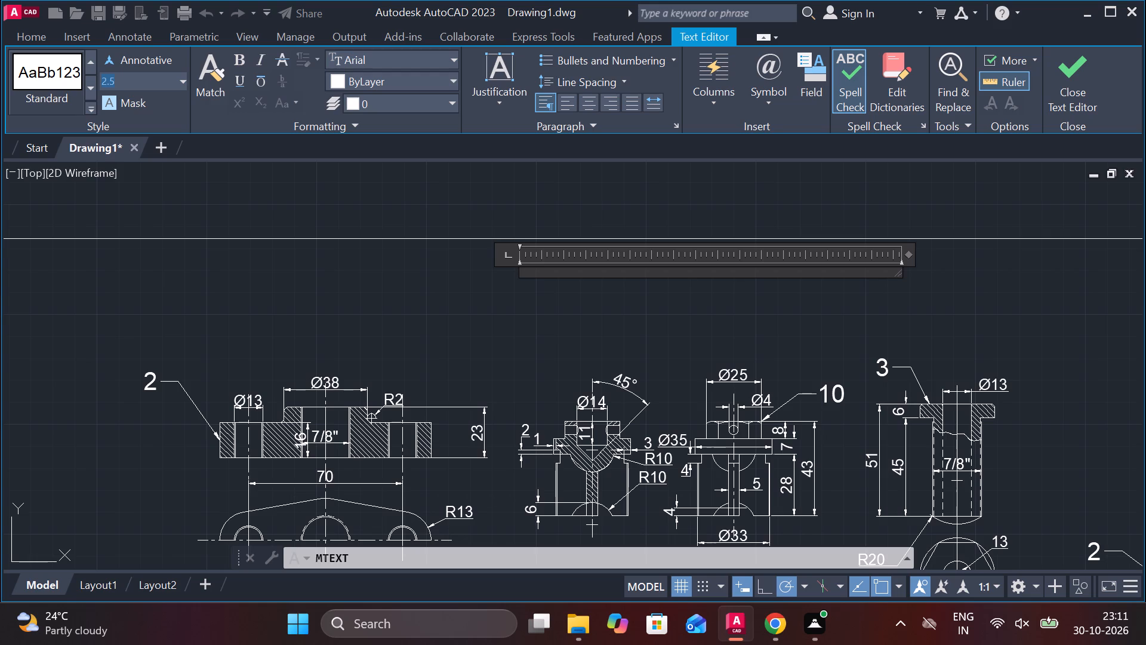
text(10)
key(Return)
Enter the title "SAFETY VALVE ASSEMBLY" and widen its text box so it fits on one line.
text(safety)
key(BackSpace)
key(BackSpace)
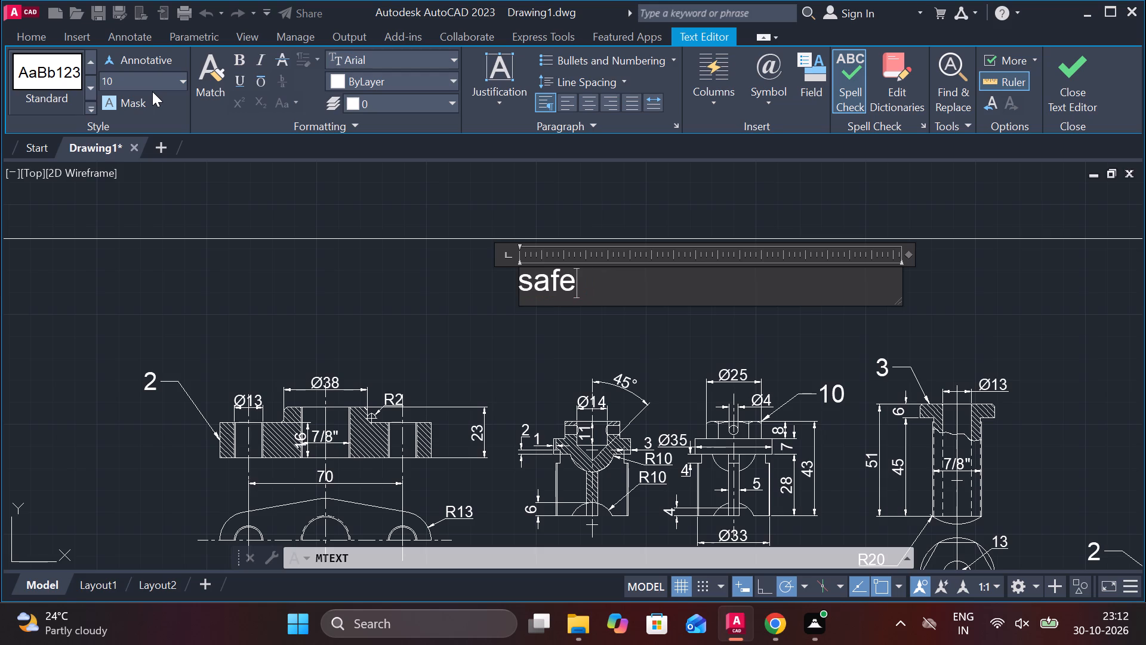
key(BackSpace)
key(BackSpace)
key(BackSpace)
key(BackSpace)
text(SAFETY VALVE ASSEMBL)
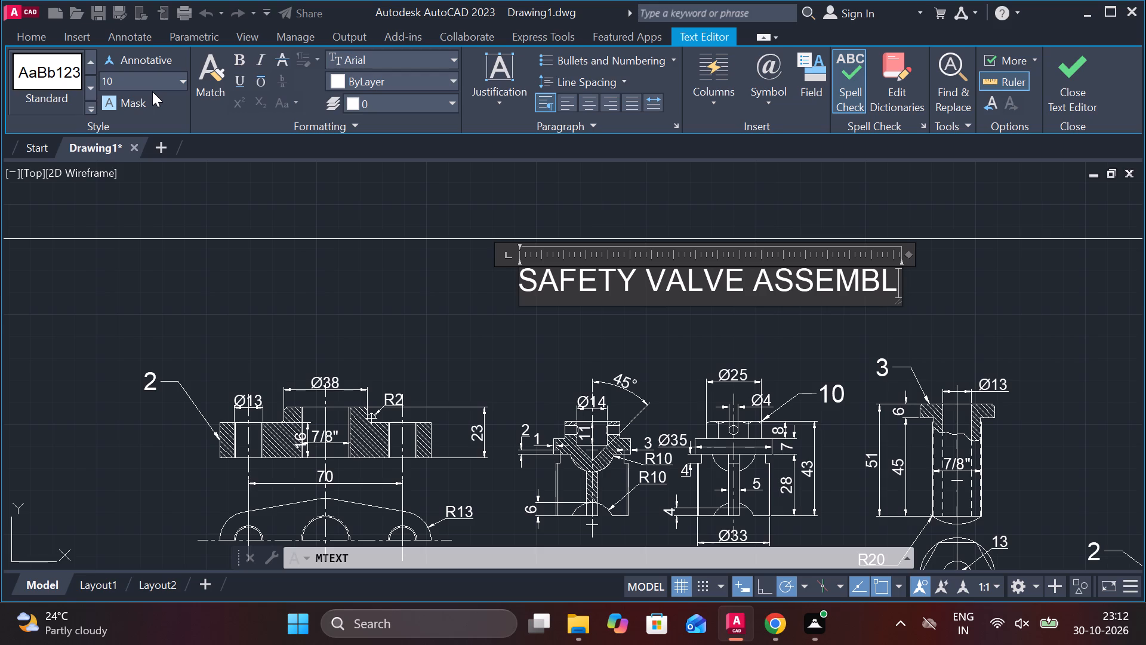
text(EY)
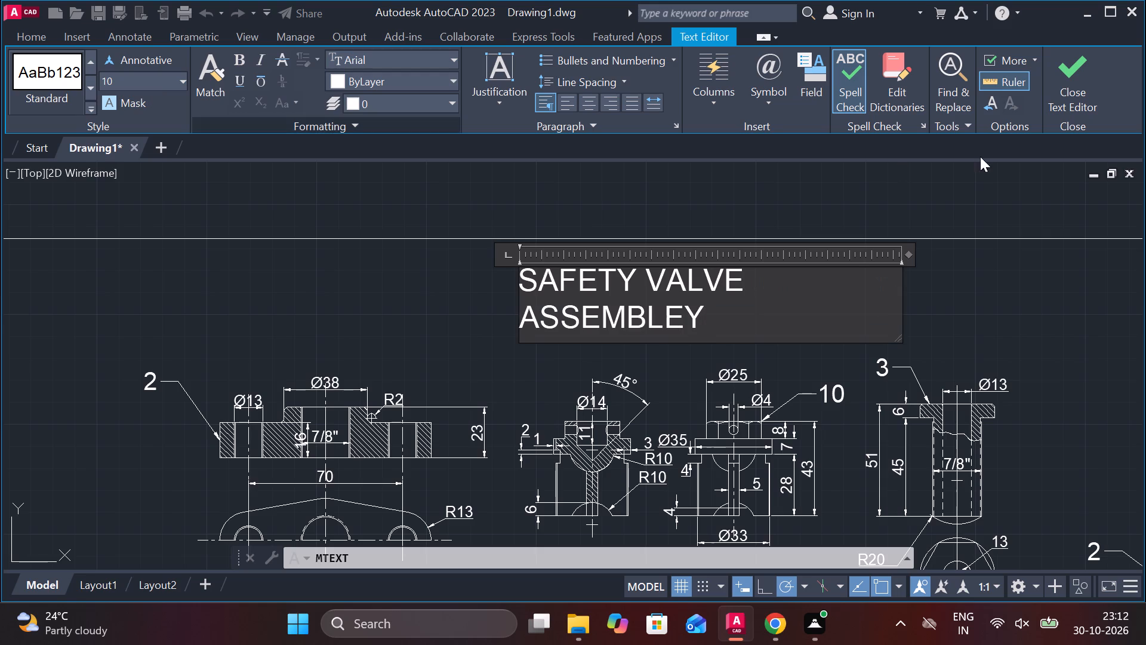
click(902, 292)
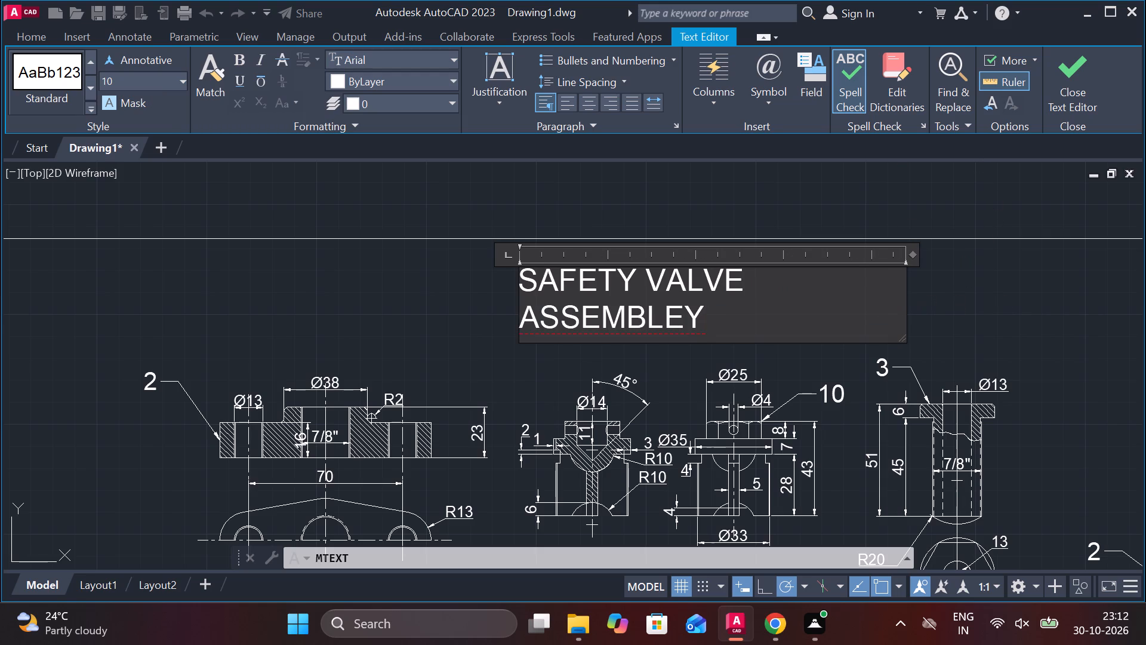
key(BackSpace)
key(BackSpace)
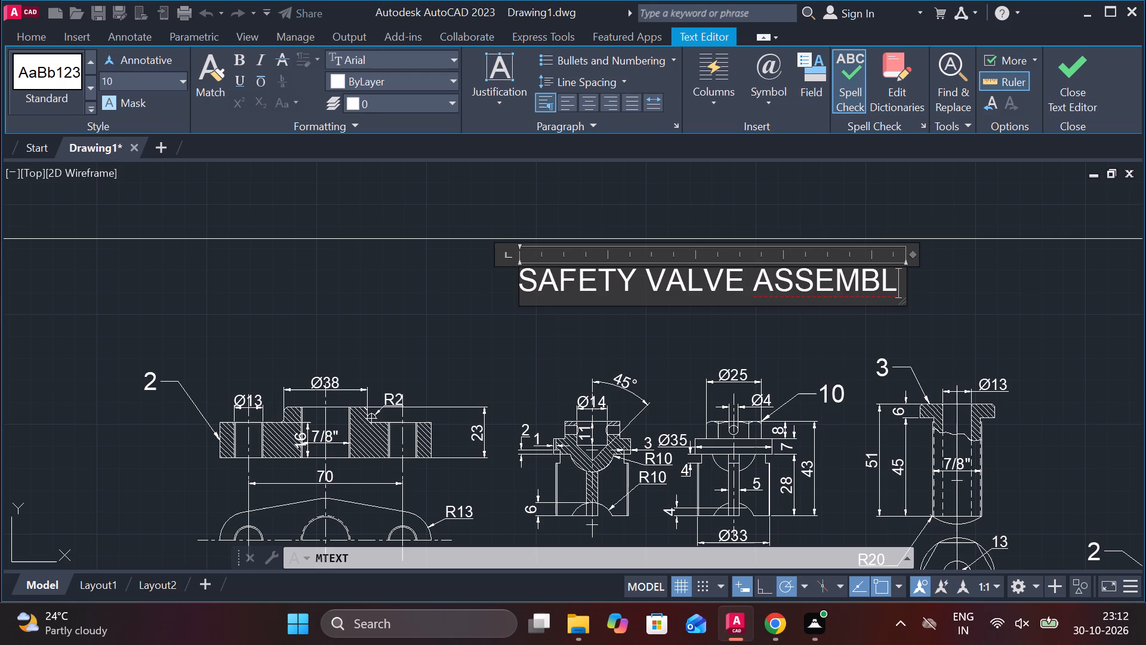
key(BackSpace)
key(l)
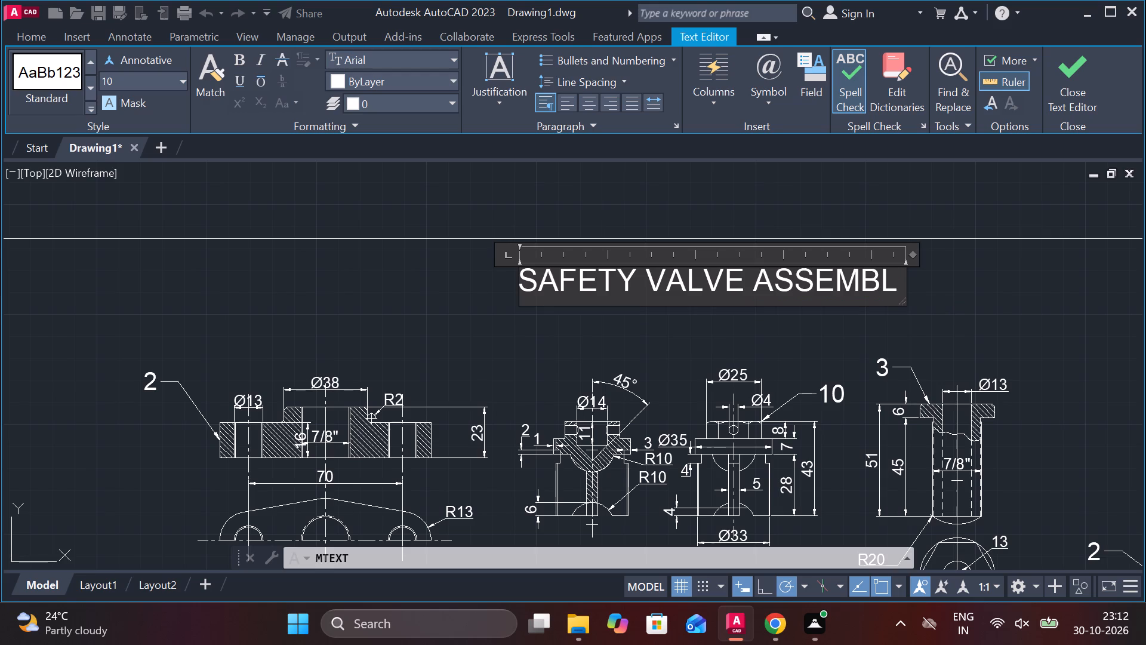
key(t)
key(BackSpace)
key(y)
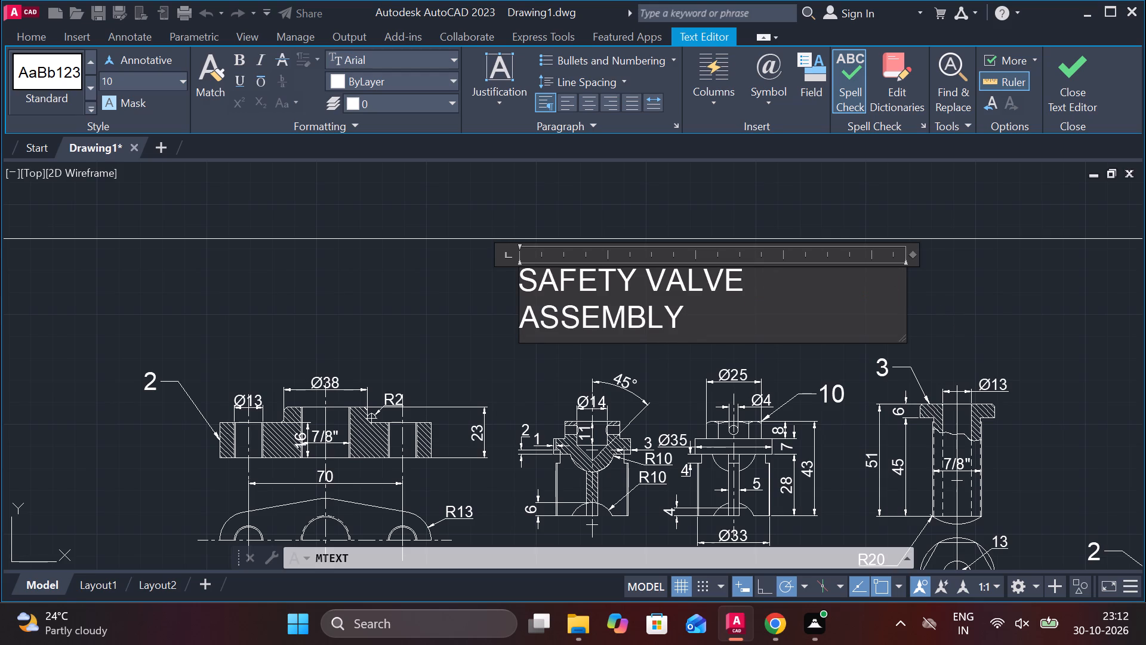
drag(904, 291, 1000, 308)
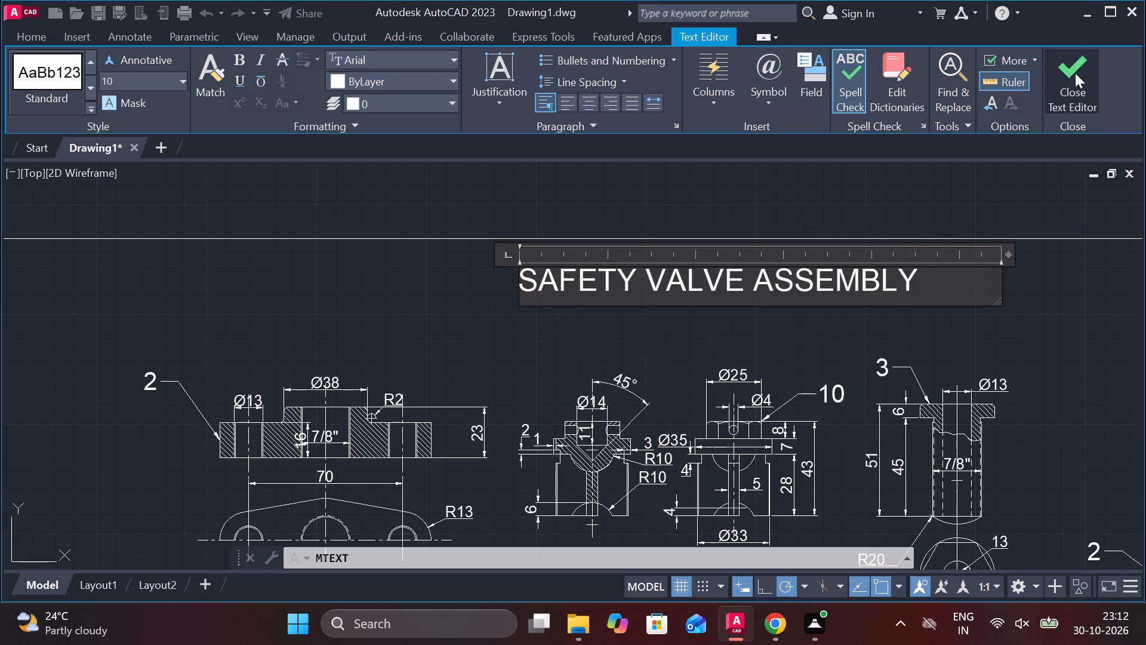
click(1080, 57)
Move the SAFETY VALVE ASSEMBLY title slightly down, away from the border's top edge.
scroll(967, 275, down, 2)
click(872, 279)
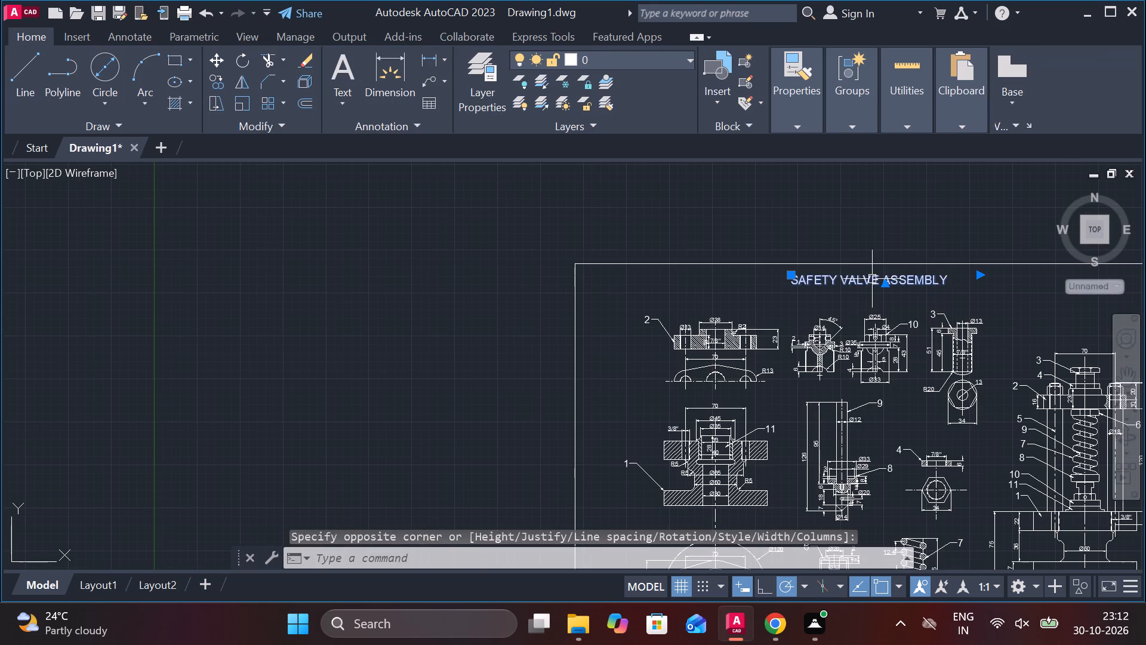
click(793, 278)
scroll(820, 284, up, 2)
middle_drag(820, 284, 818, 284)
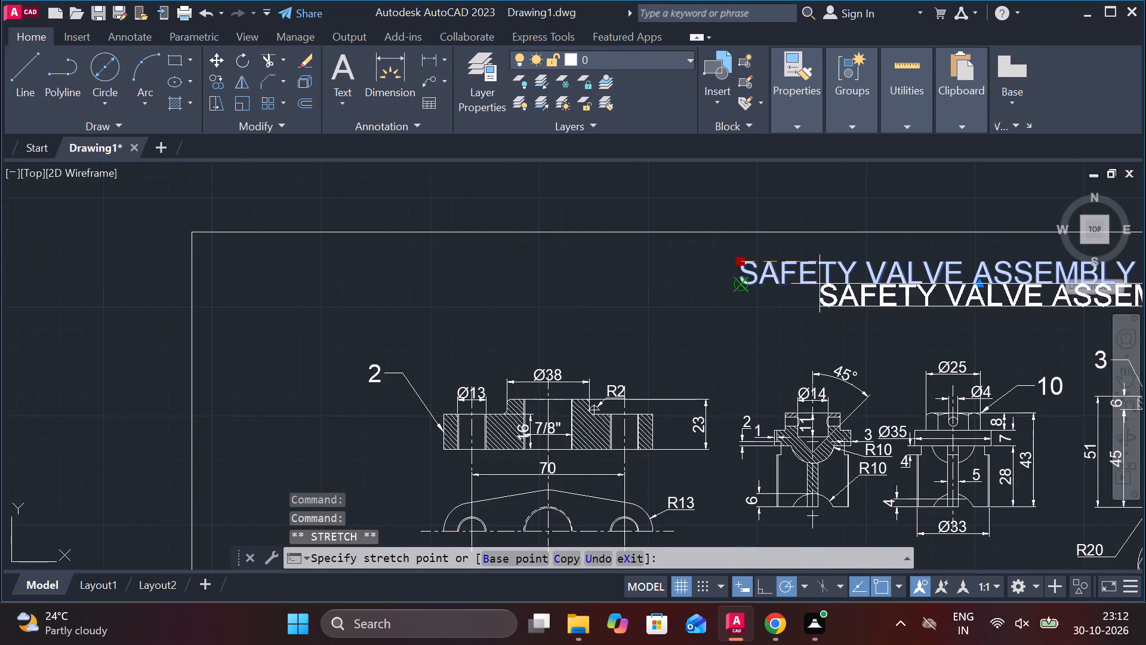
middle_drag(818, 284, 566, 254)
click(486, 266)
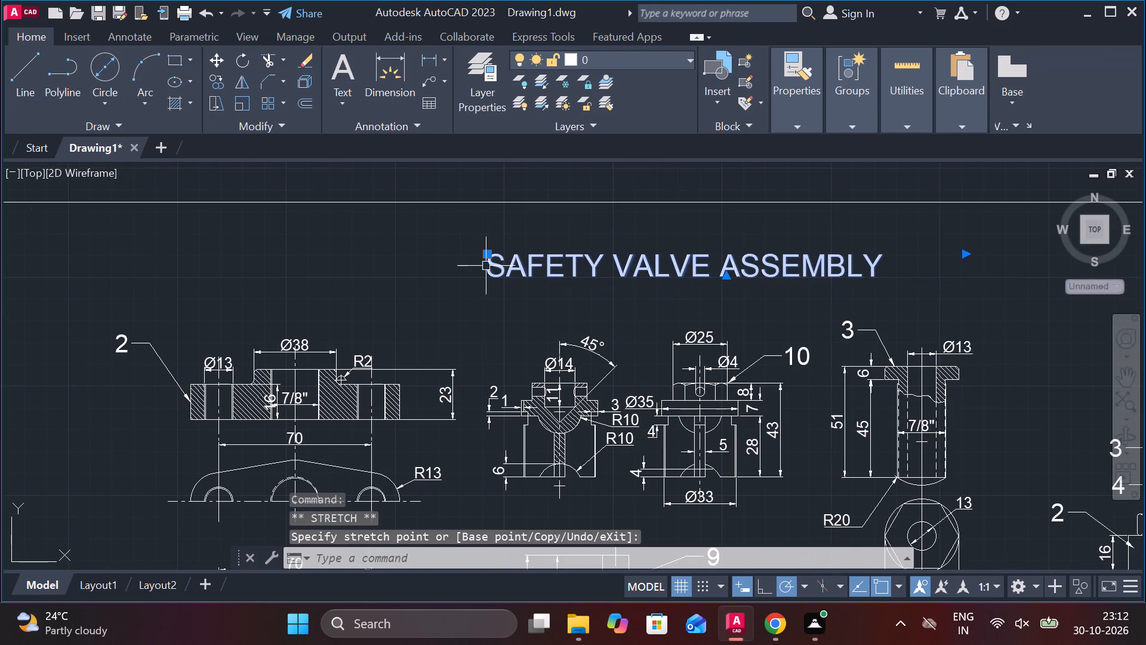
scroll(602, 243, down, 2)
key(Escape)
Save the drawing in Documents as SAFETY VALVE ASSEMBLY in AutoCAD 2018 Drawing format.
middle_drag(818, 280, 756, 194)
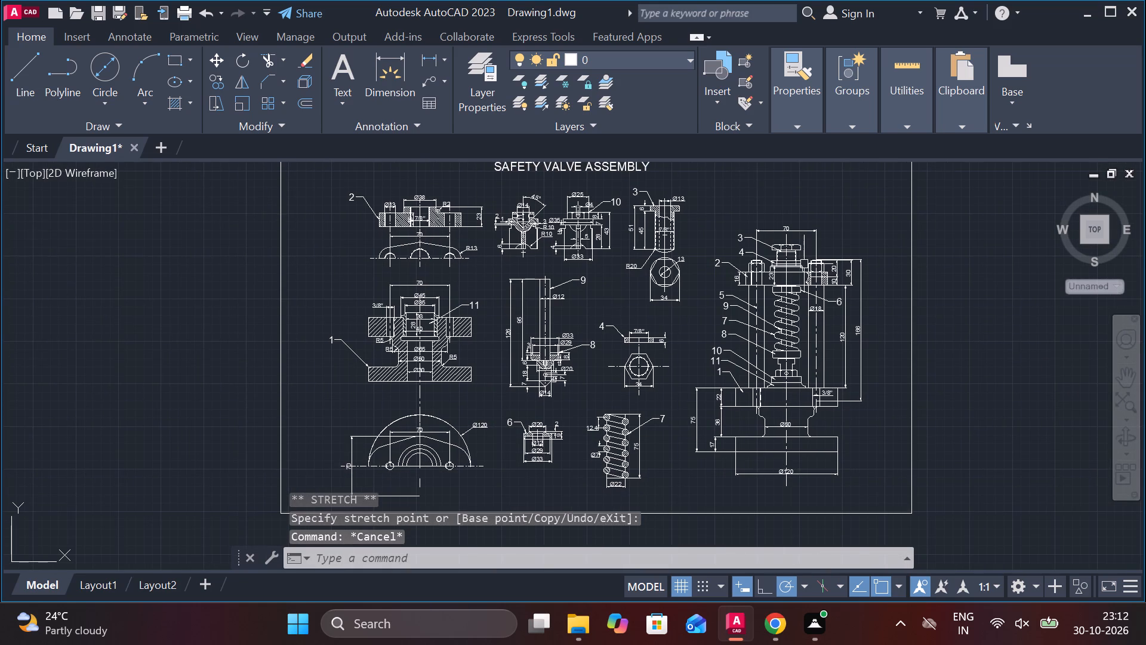
key(ctrl+s)
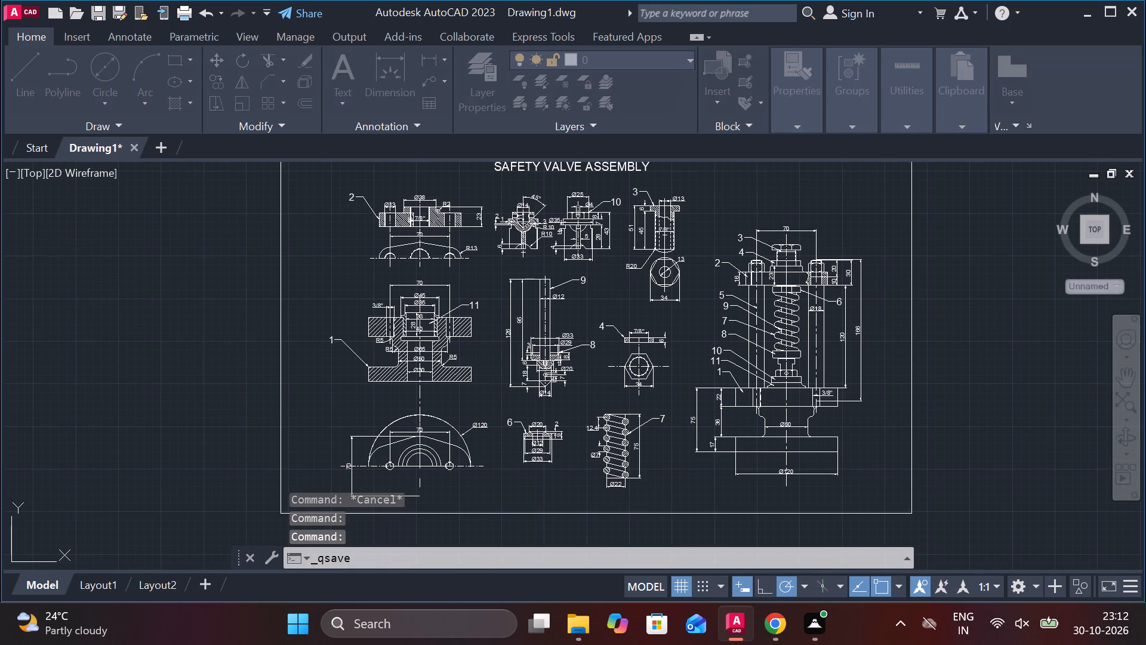
text(SA)
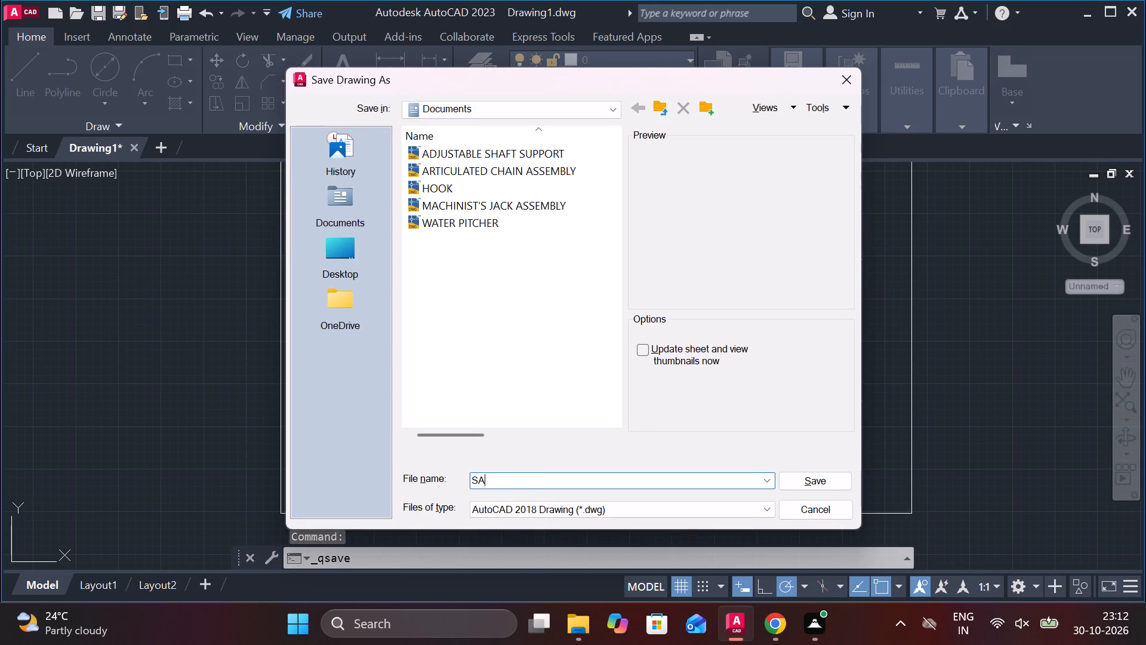
text(FETY VAL)
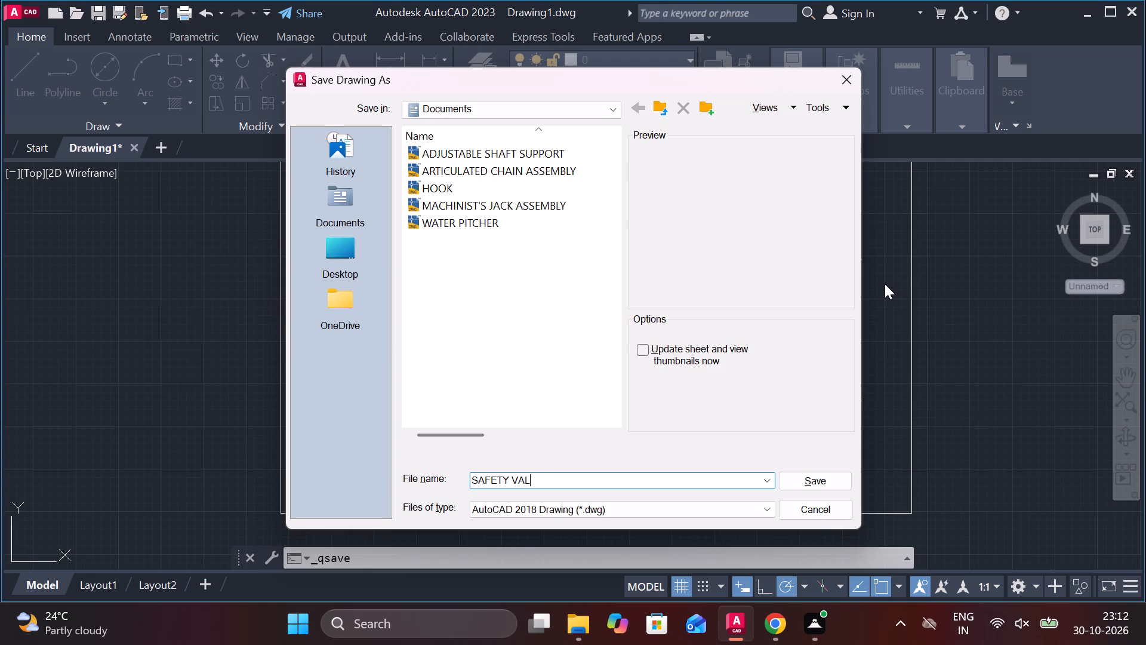
text(VE)
key(space)
text(ASSEMBLY)
click(803, 489)
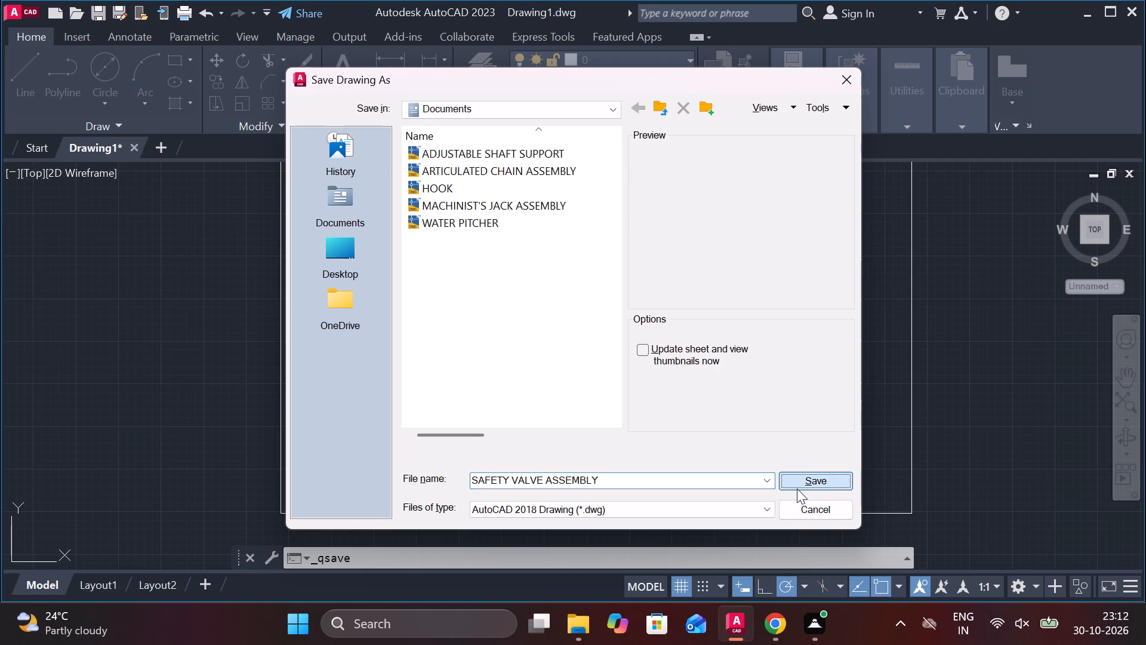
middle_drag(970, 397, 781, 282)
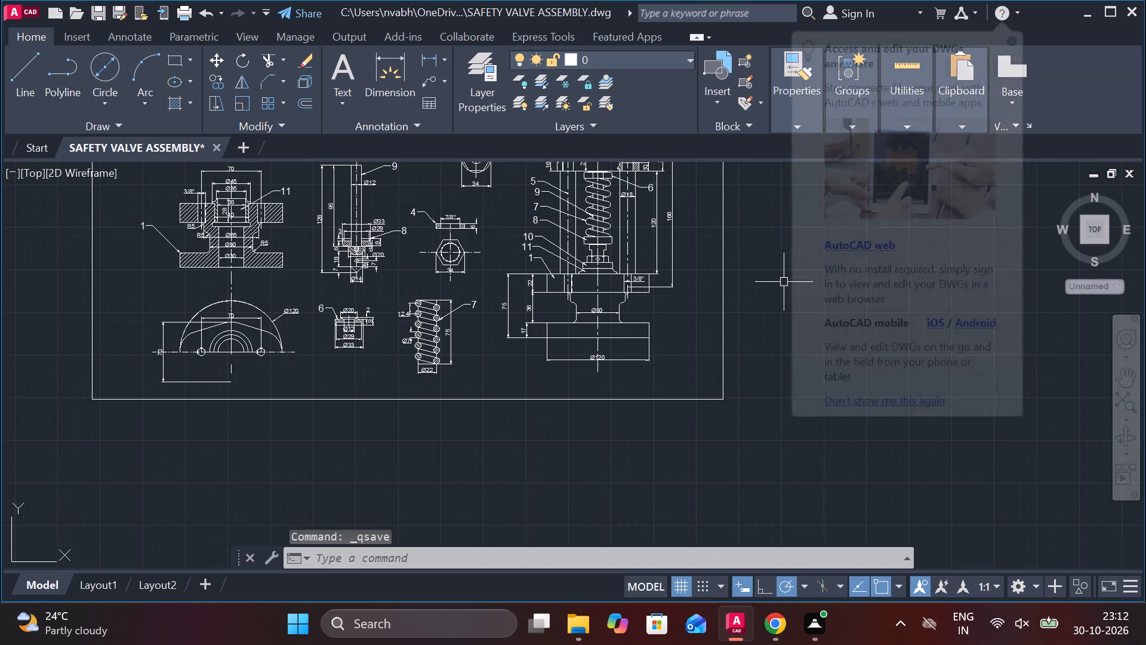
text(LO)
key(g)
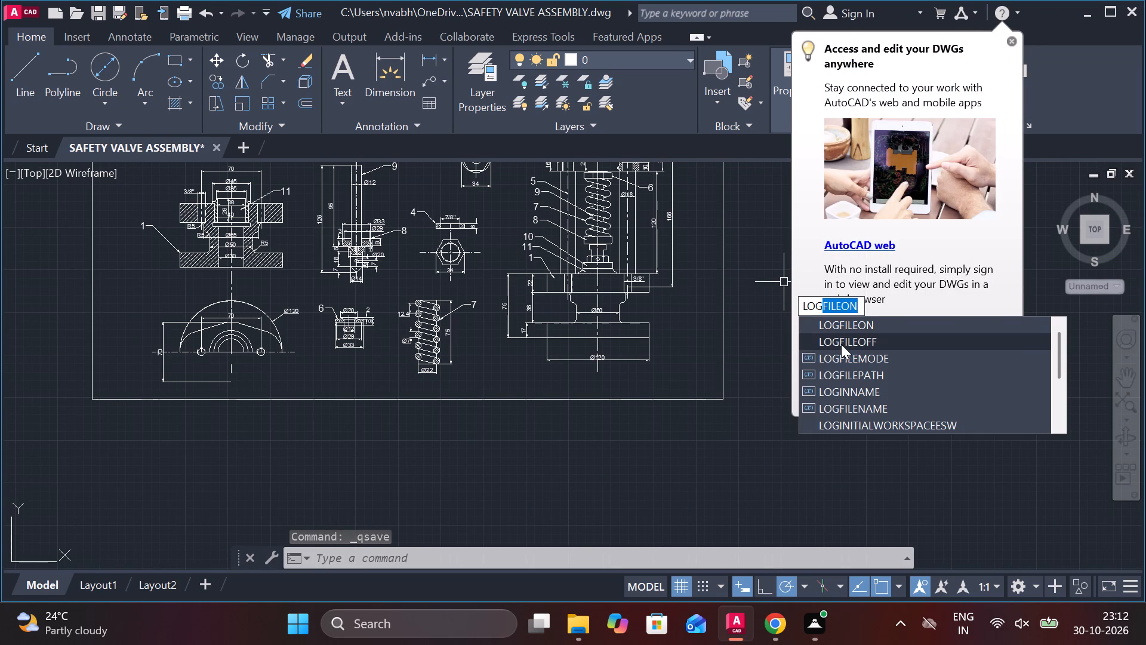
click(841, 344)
Save the drawing again under its current name.
key(ctrl+s)
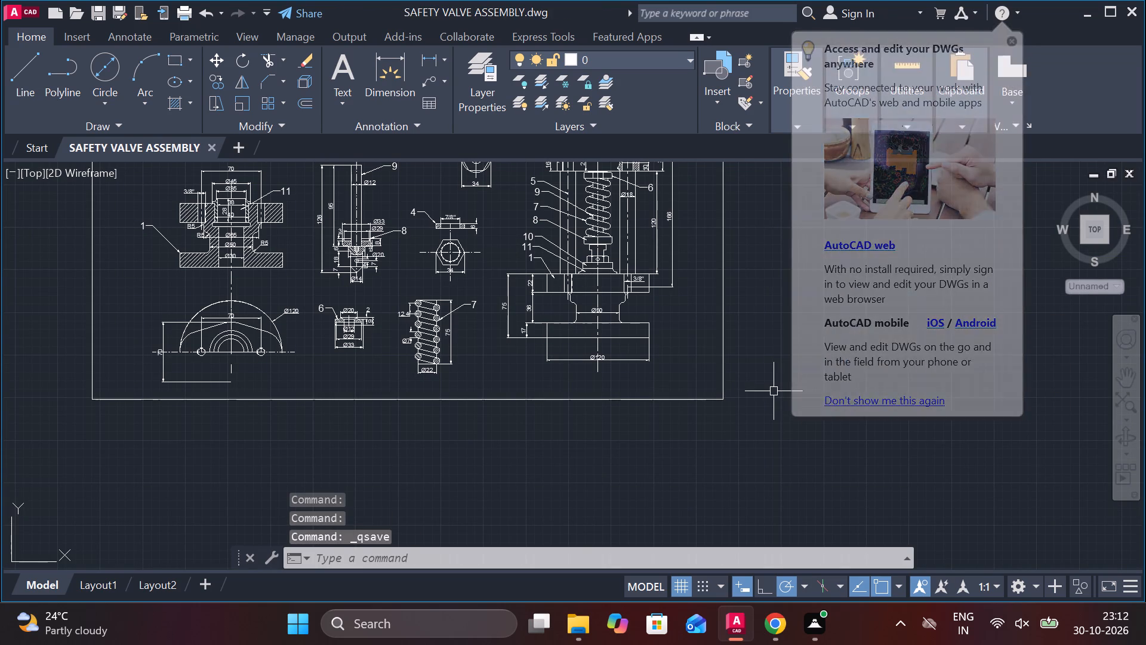
Set up a plot of the model using the DWG To PDF.pc3 plotter with landscape orientation.
text(PLOT)
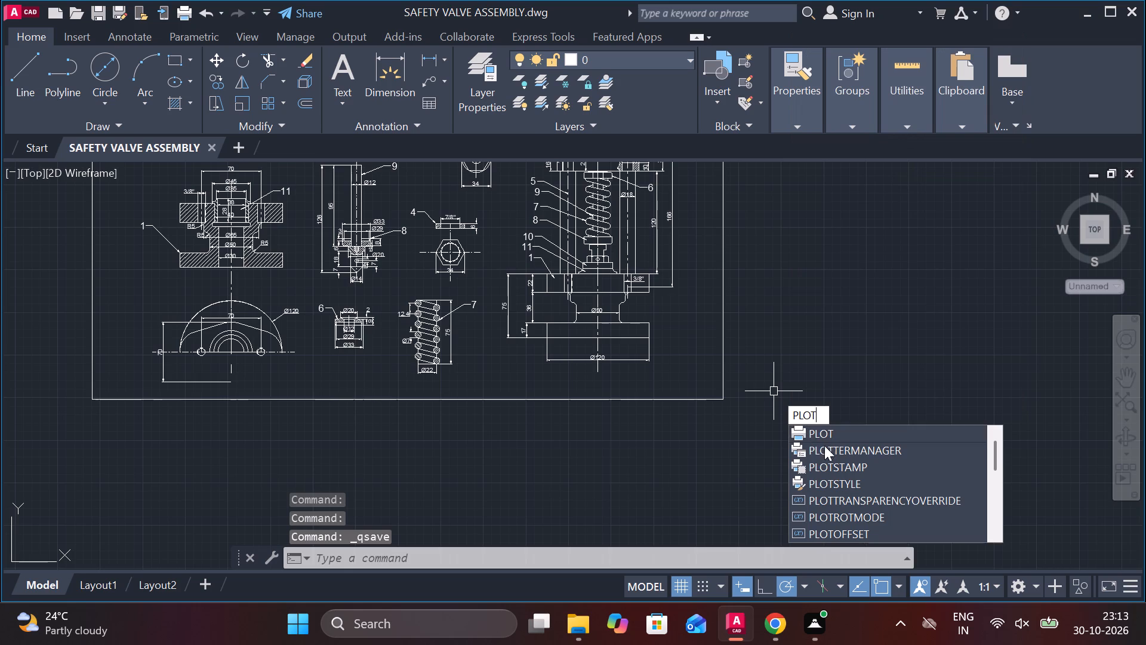
click(825, 438)
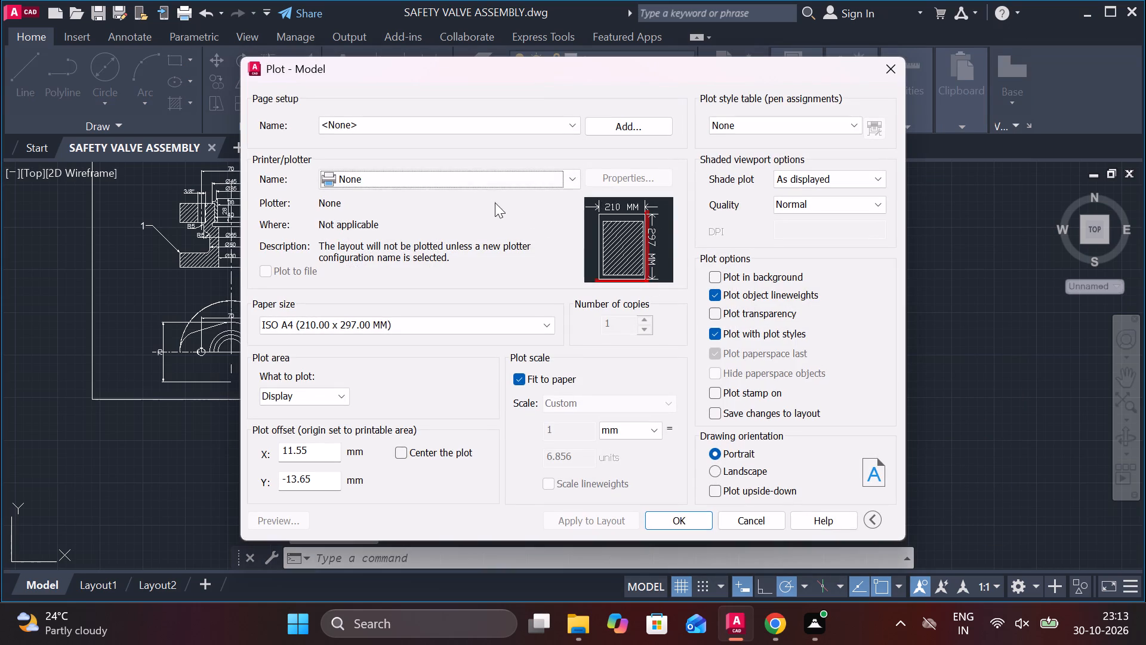
click(452, 182)
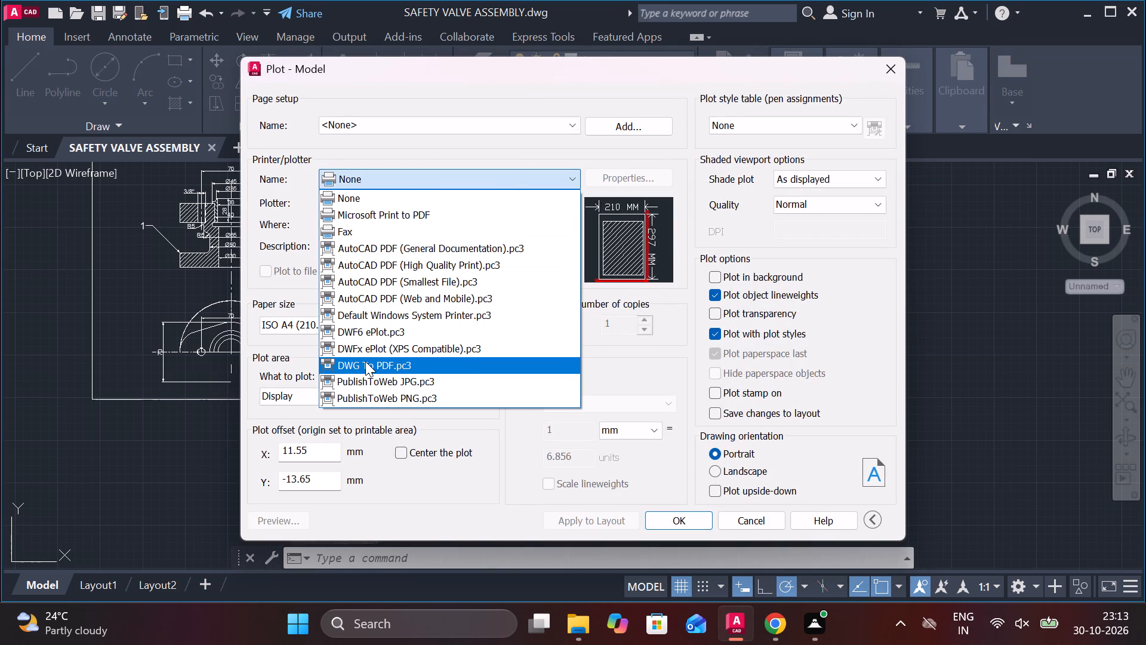
click(365, 361)
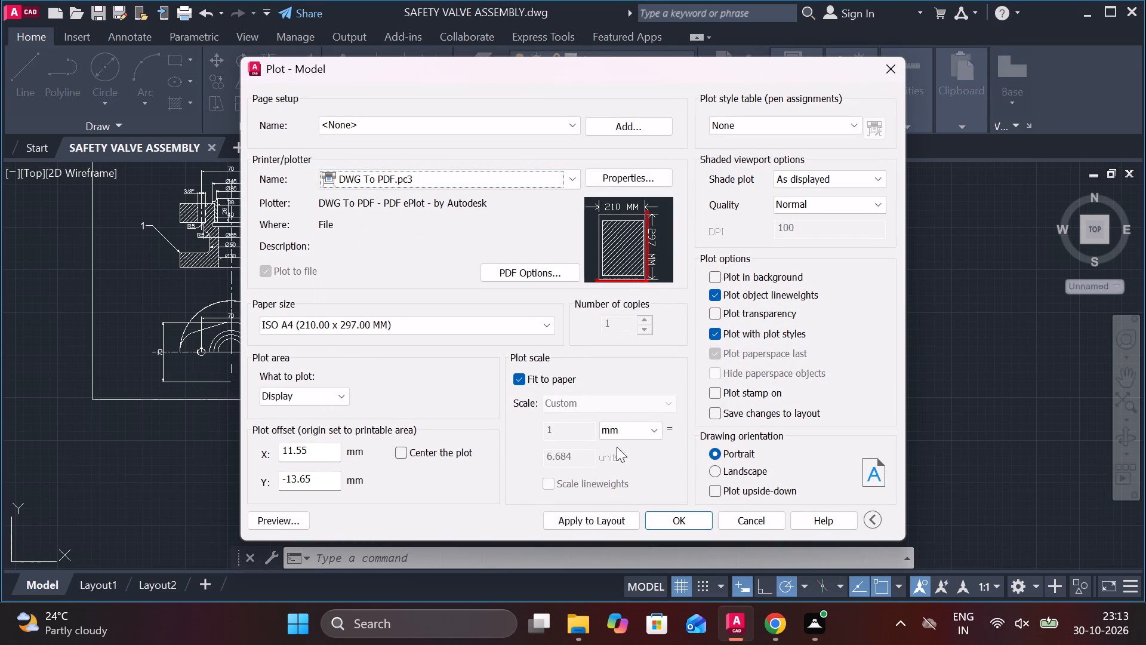
click(716, 474)
Set the plot area to a window enclosing the whole bordered SAFETY VALVE ASSEMBLY sheet, with a margin around the border.
click(310, 398)
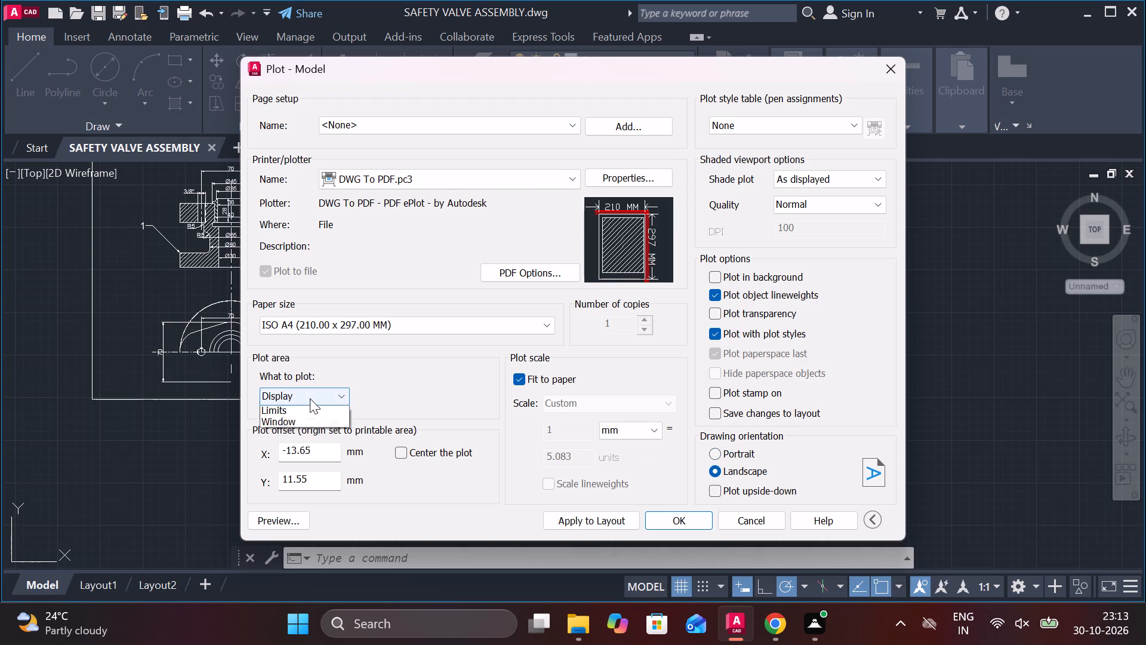
click(309, 440)
scroll(516, 405, down, 2)
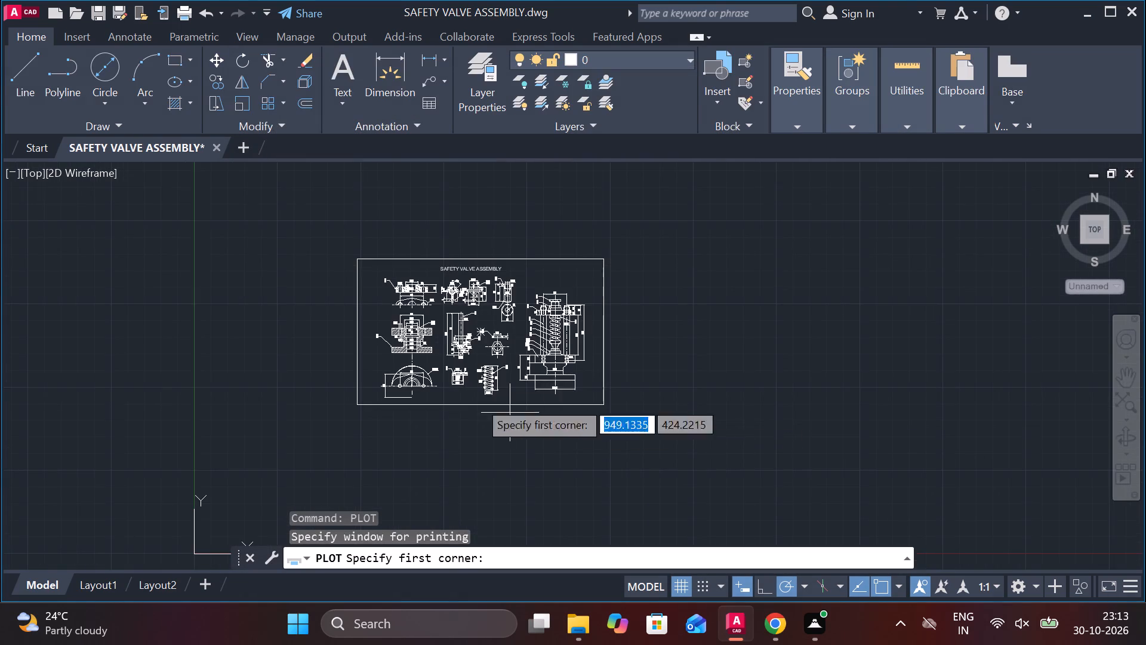
scroll(342, 243, up, 1)
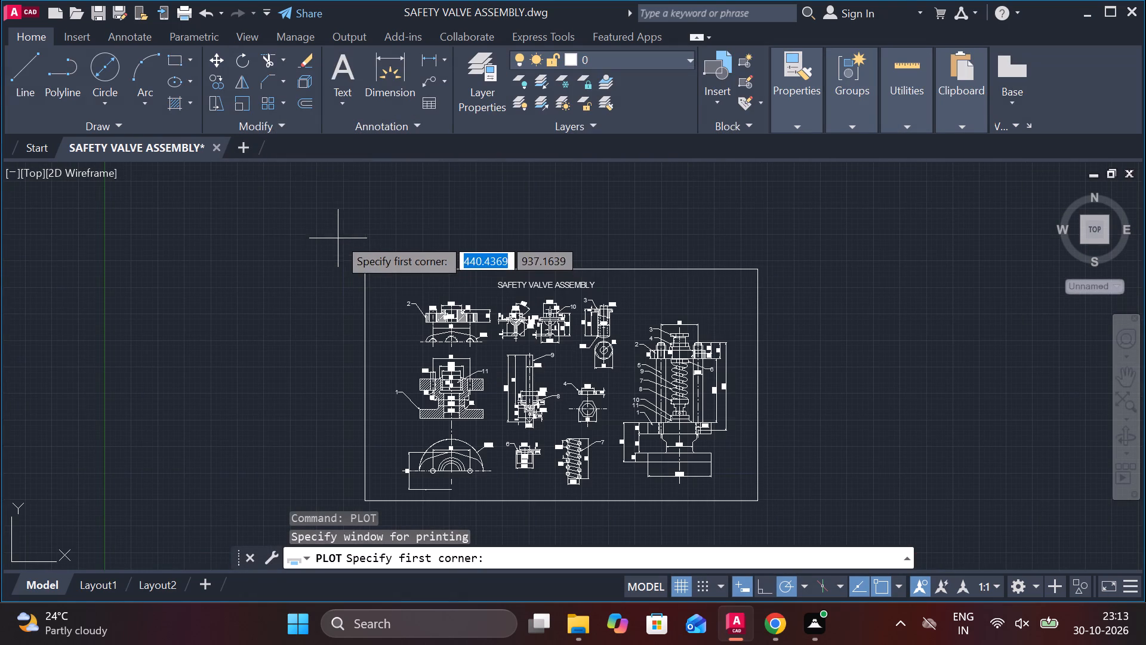
click(327, 234)
middle_drag(751, 376, 720, 317)
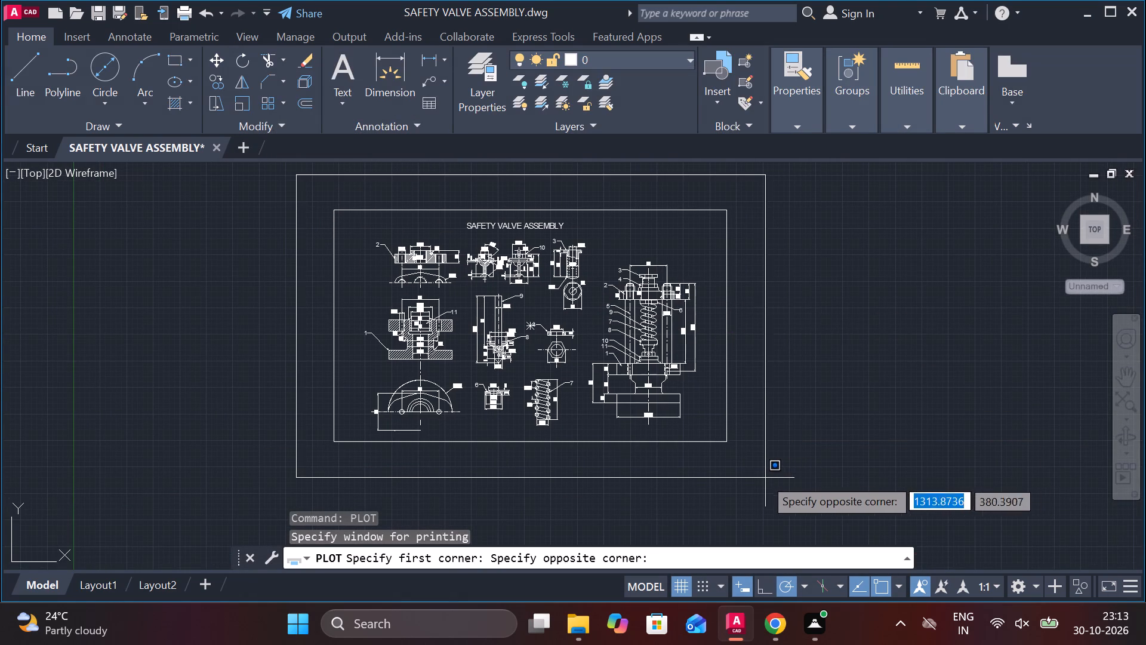
click(757, 474)
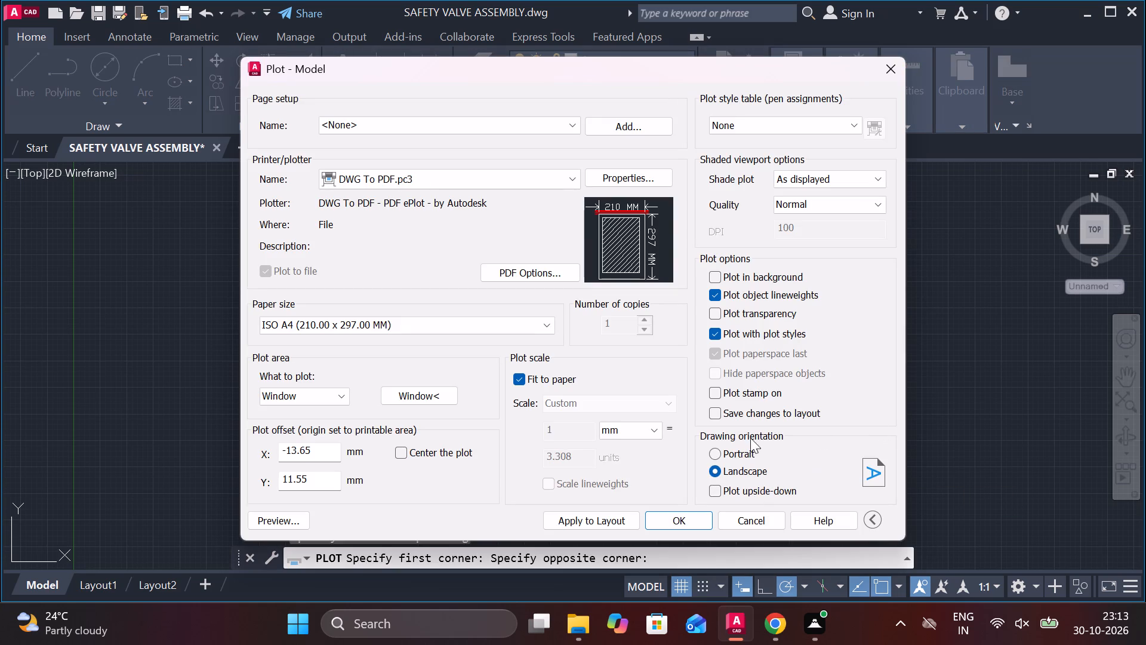
Plot the sheet to Documents as SAFETY VALVE ASSEMBLY-Model.pdf and check the PDF.
click(697, 523)
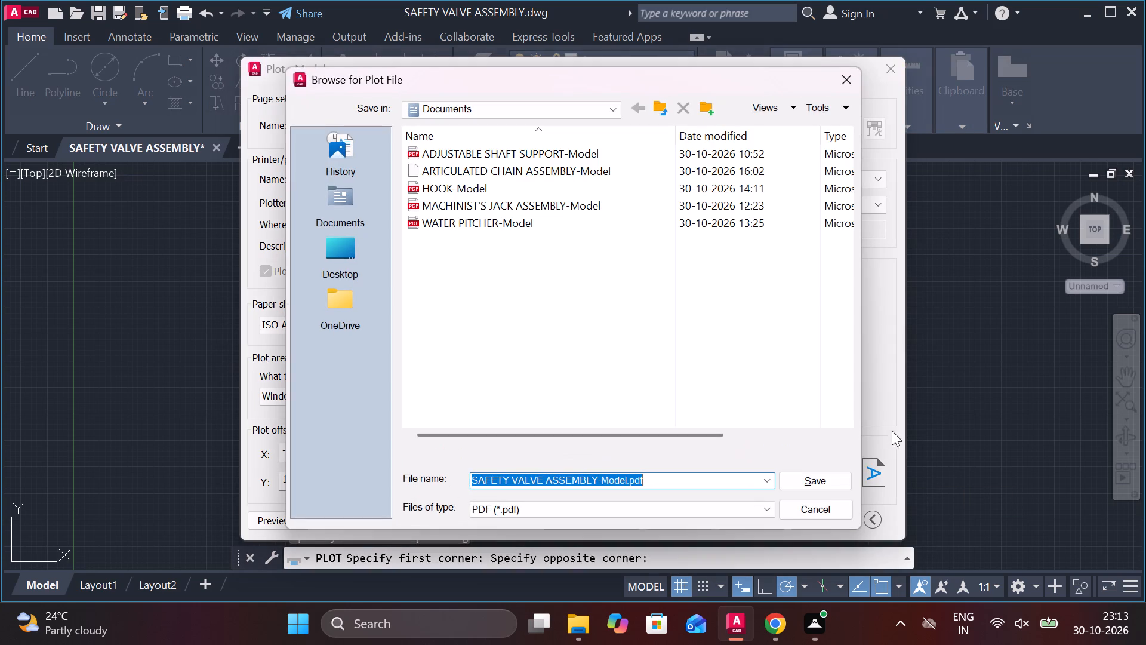
click(815, 472)
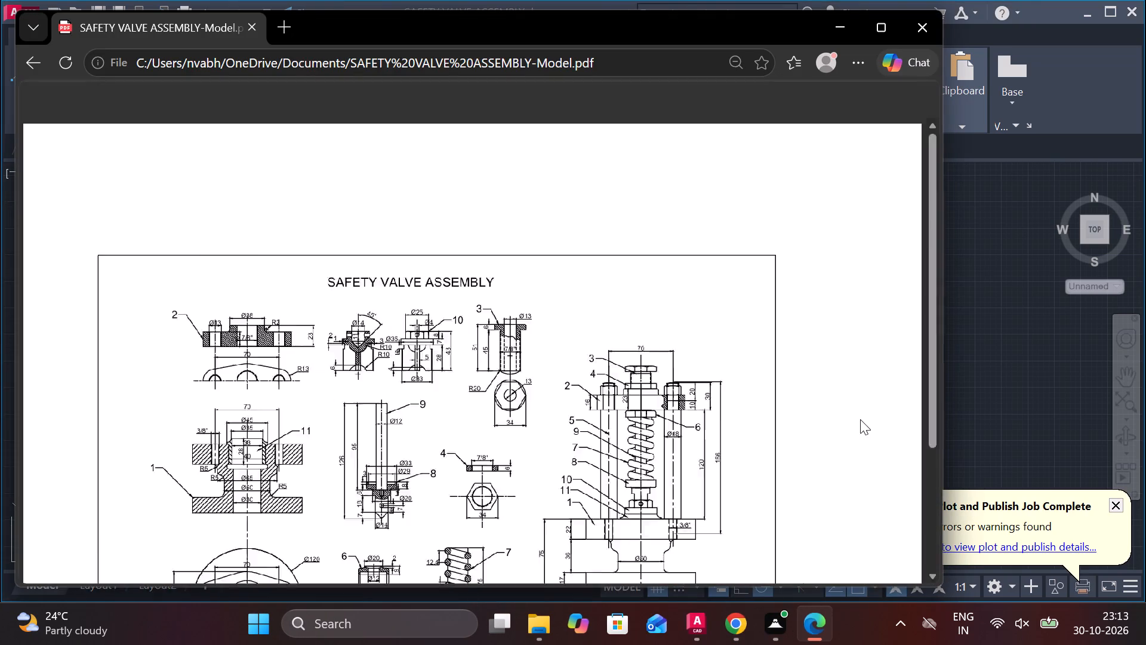
scroll(534, 346, up, 1)
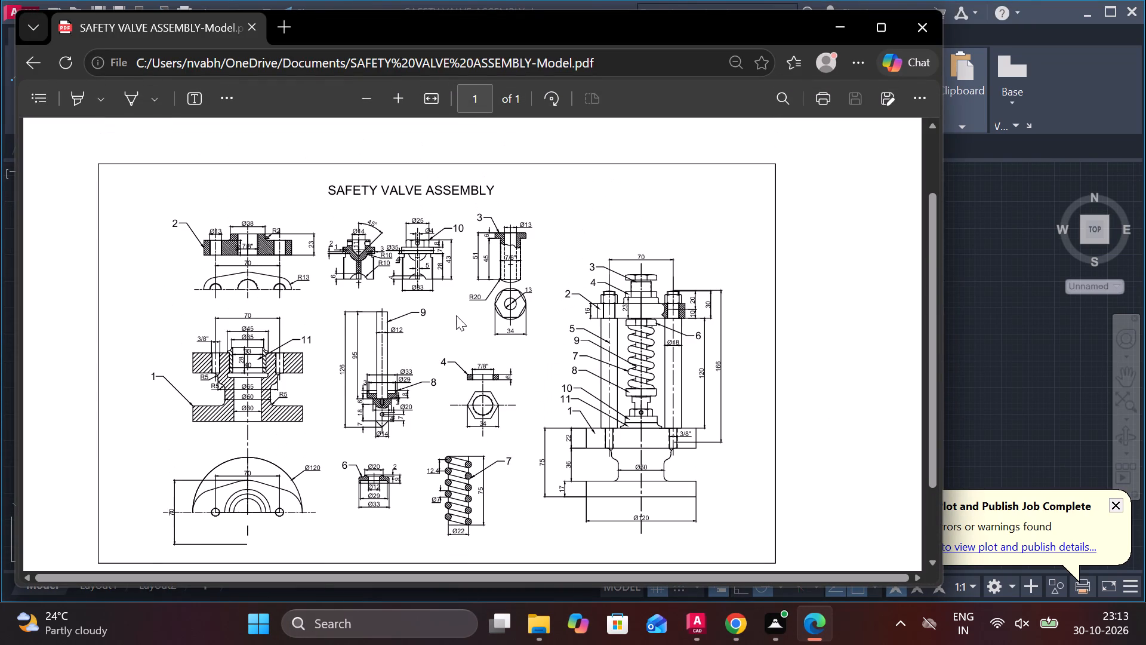